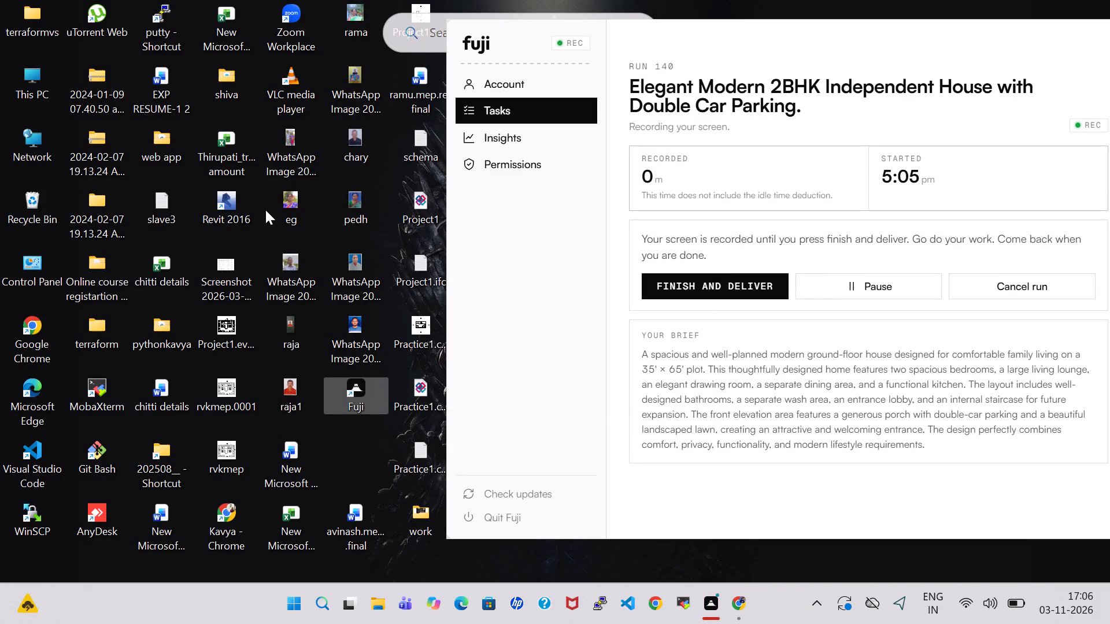
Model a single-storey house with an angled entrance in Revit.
Launch Revit 2016 and create a new project from the Architectural Template.
double_click(242, 200)
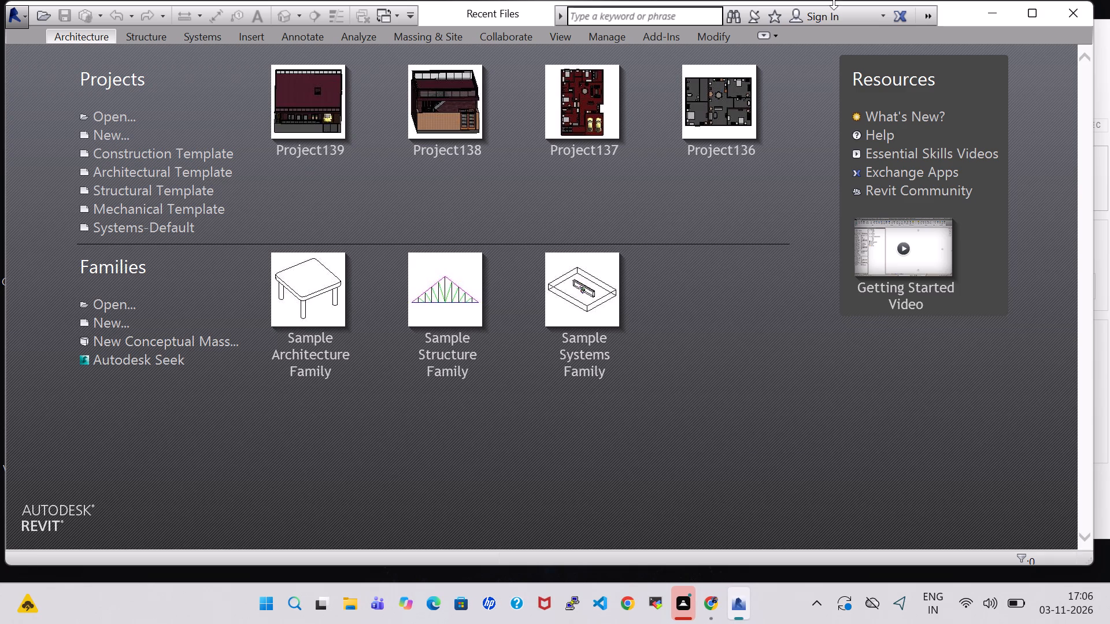
left_click(109, 135)
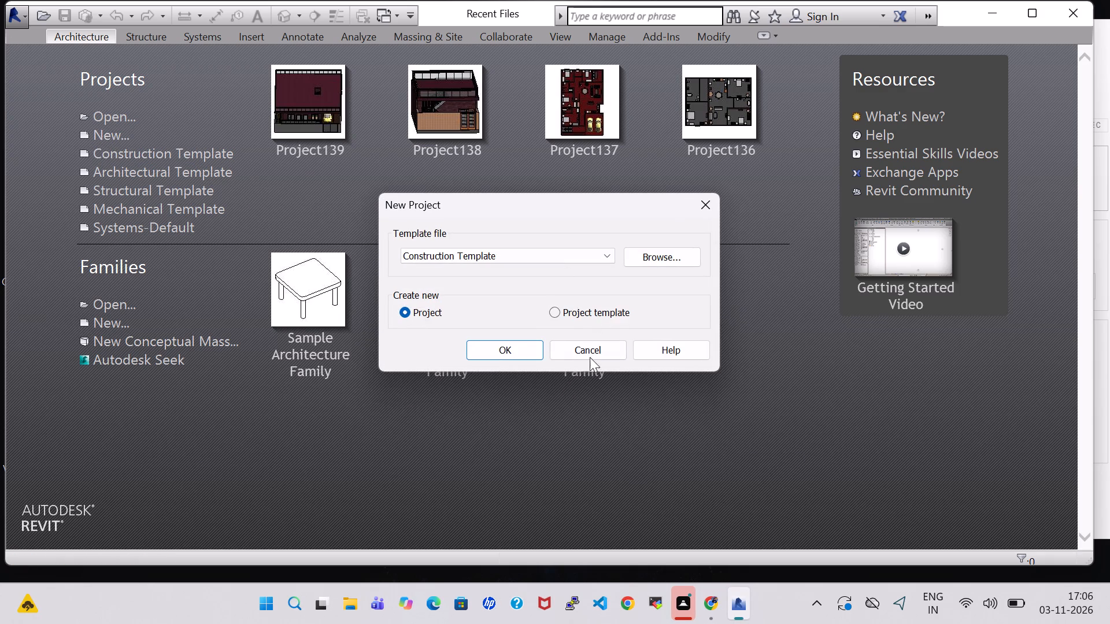
left_click(536, 261)
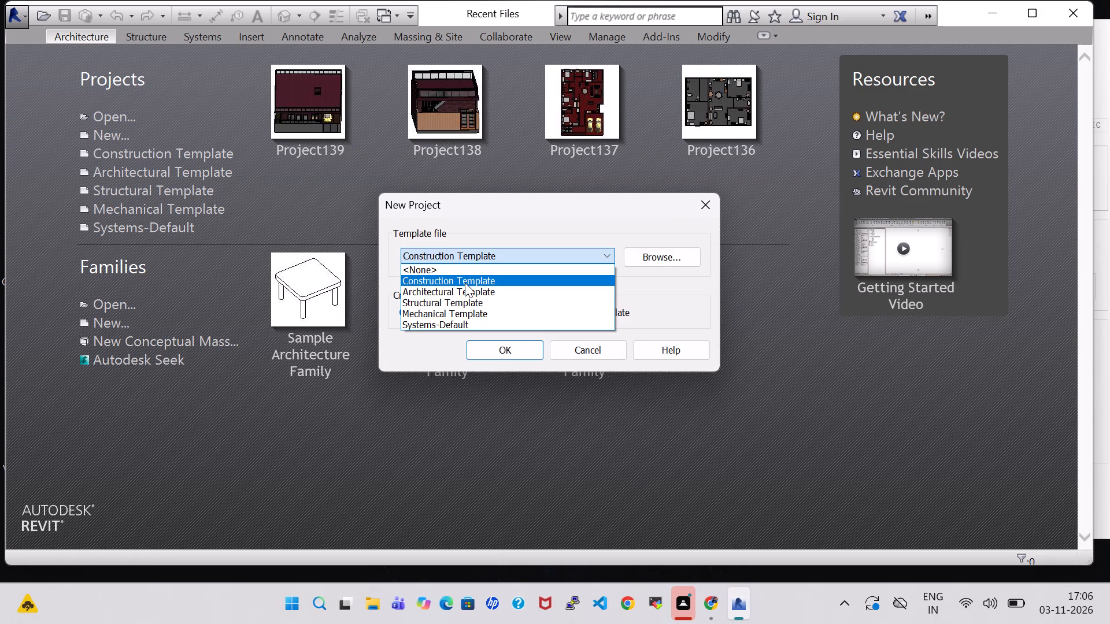
left_click(467, 289)
left_click(502, 352)
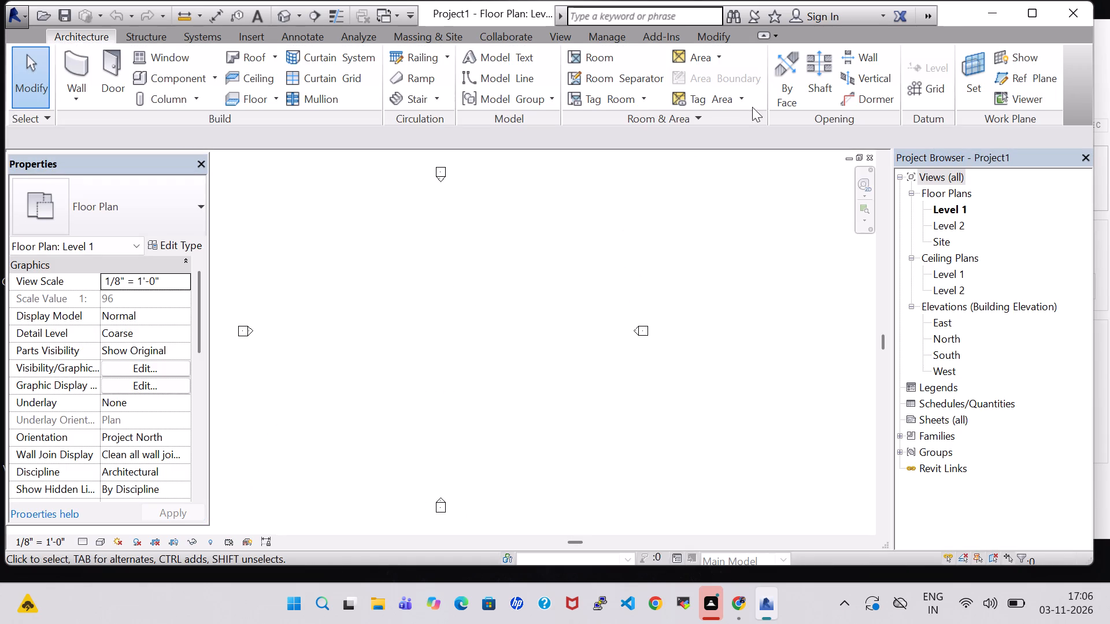
Draw a horizontal Generic - 8" wall, 10' high and about 34'-11" long, as the north side of the outline.
left_click(75, 57)
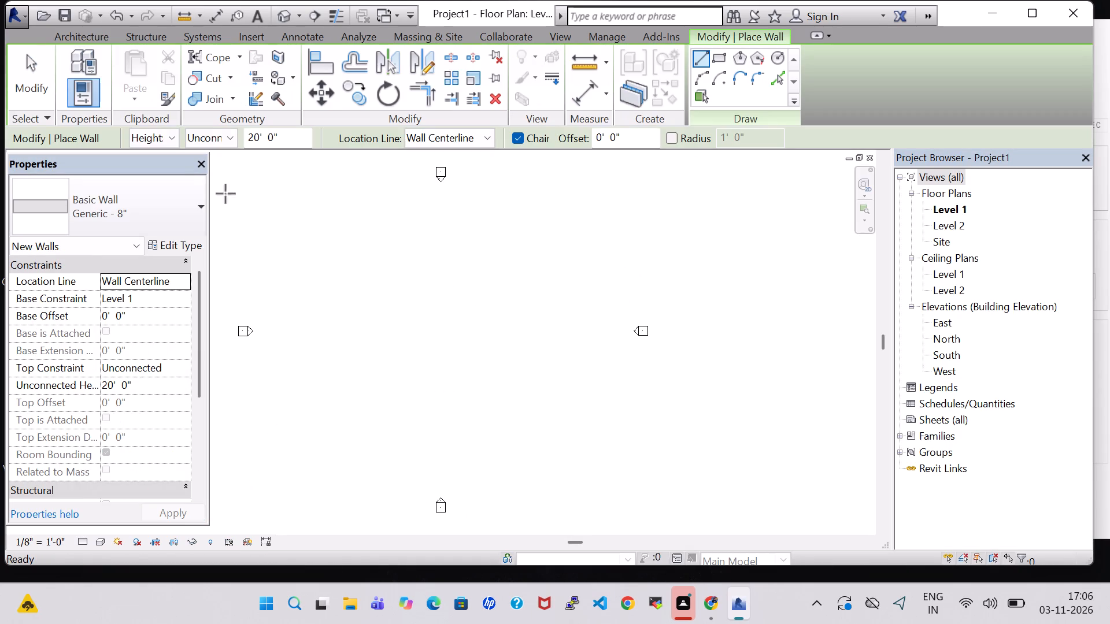
left_click(252, 133)
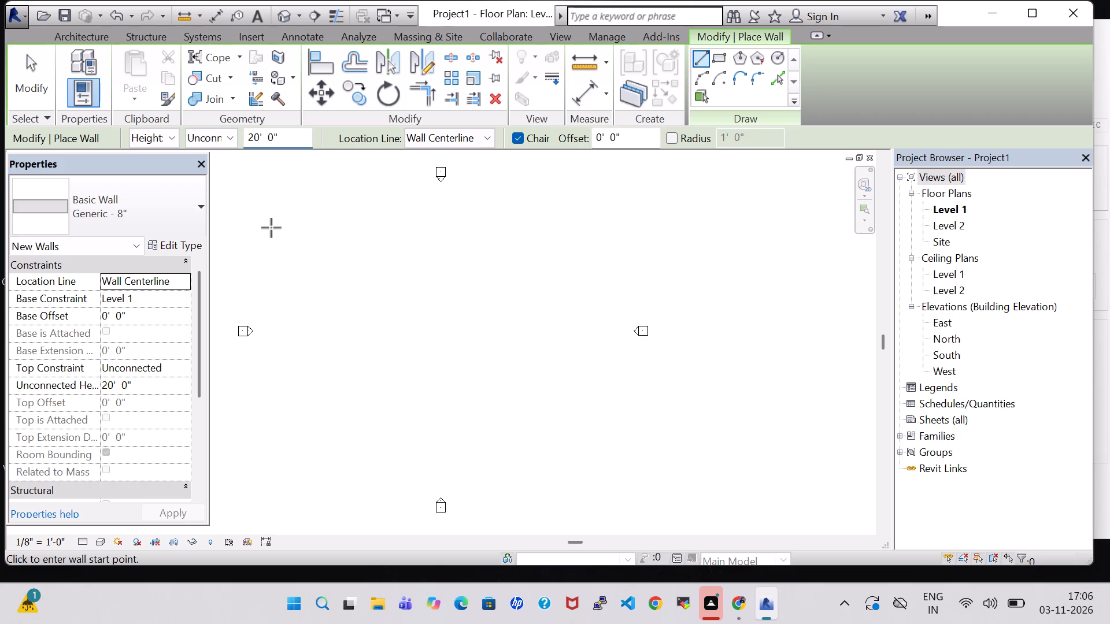
key("BackSpace")
key("1")
key("Return")
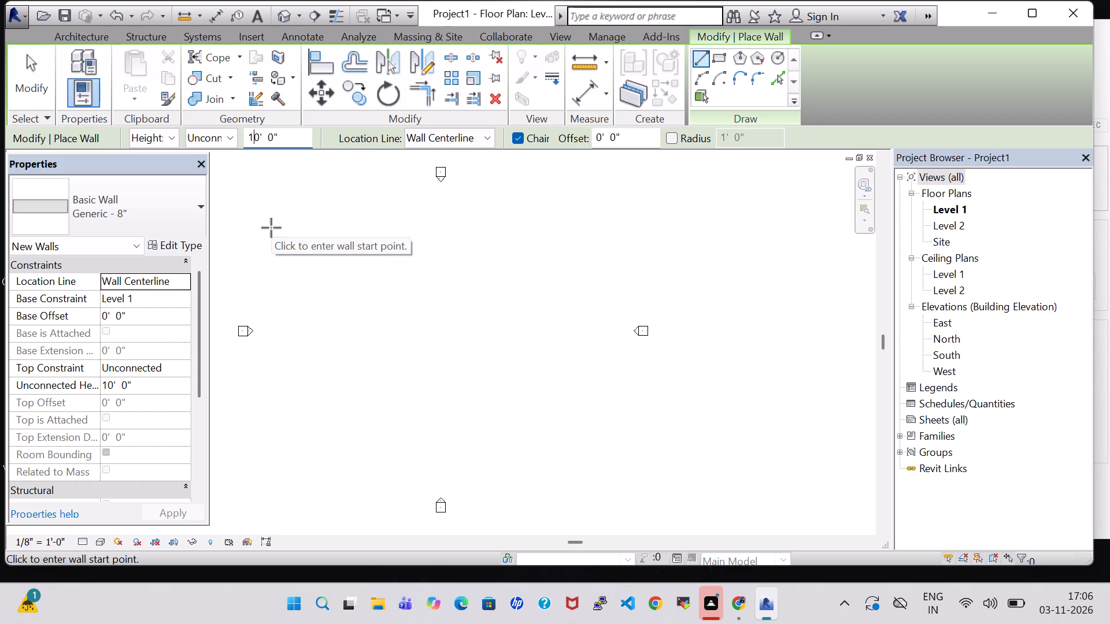
middle_click_drag(373, 265, 447, 274)
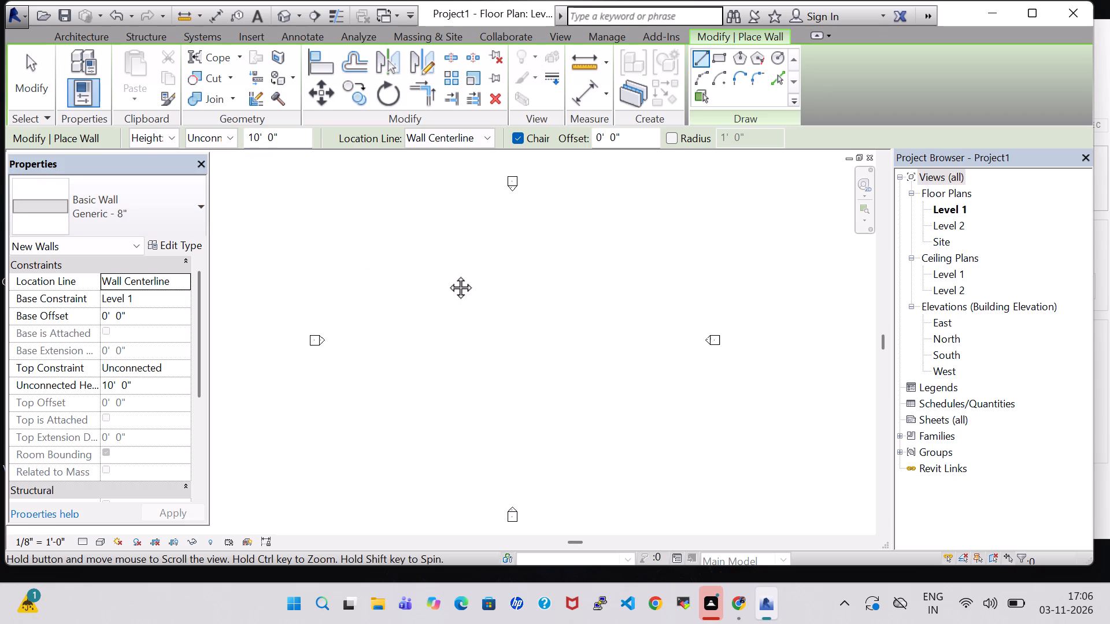
middle_click_drag(447, 274, 439, 271)
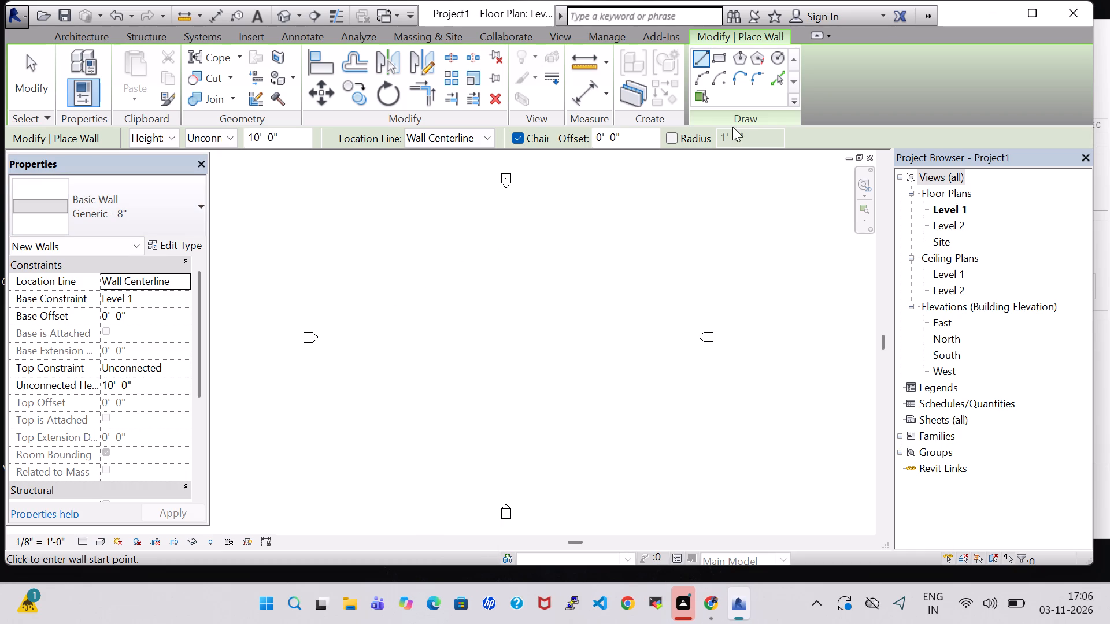
left_click(83, 35)
left_click(82, 62)
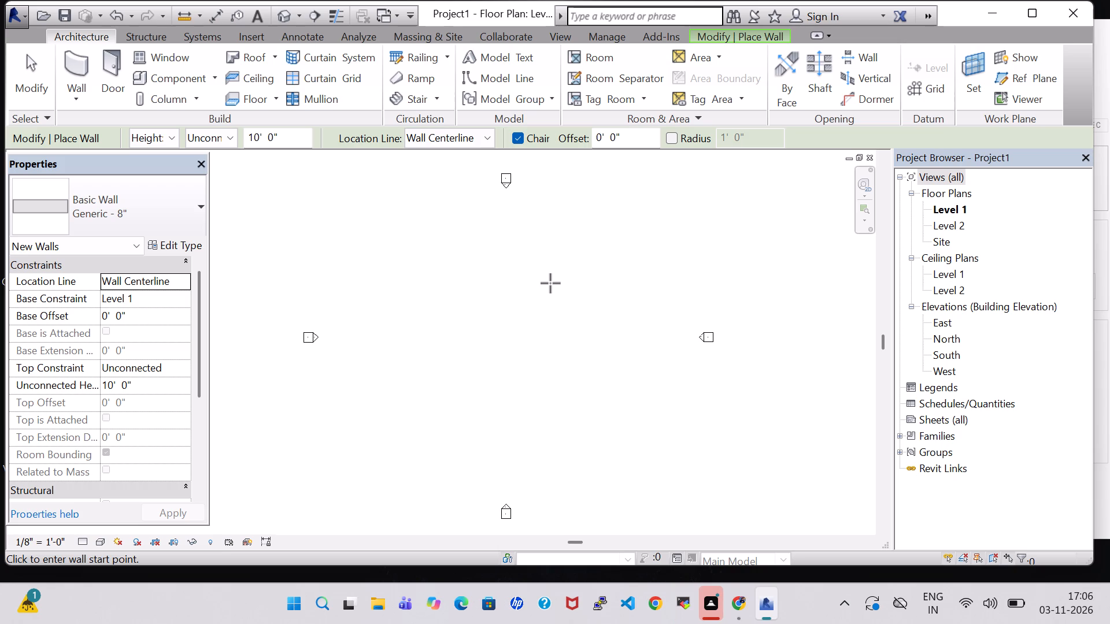
left_click(419, 222)
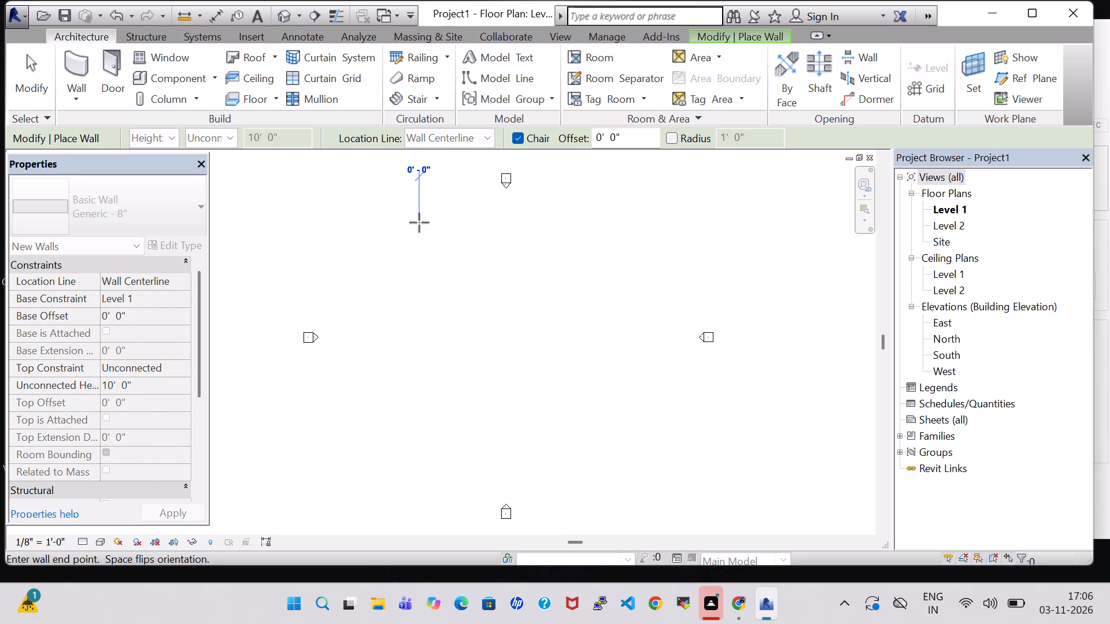
scroll(493, 223, "up", 4)
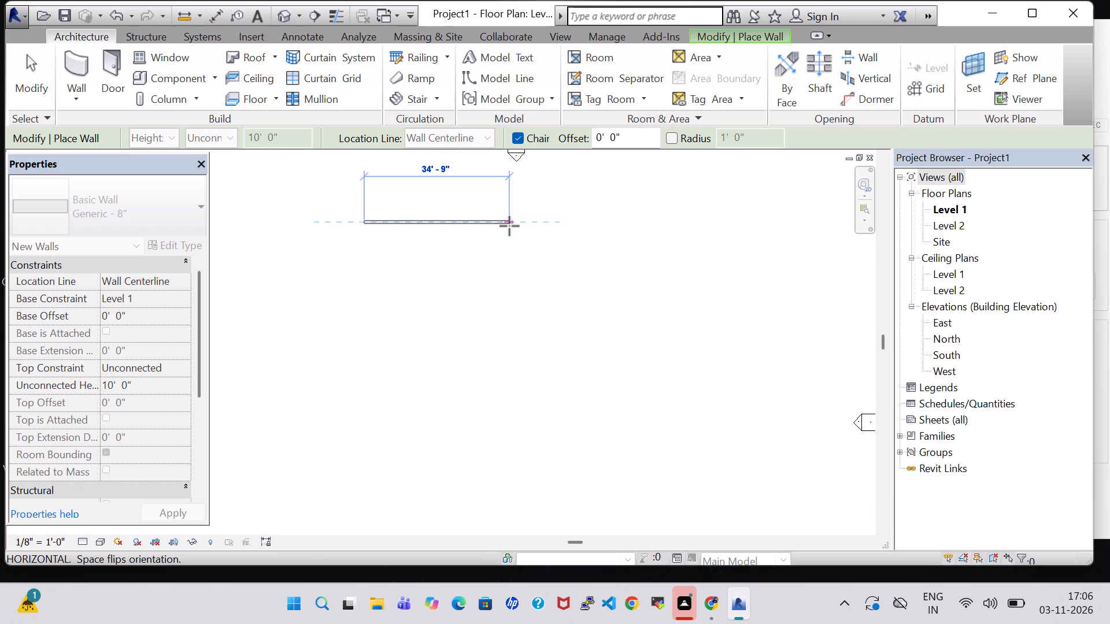
left_click(510, 226)
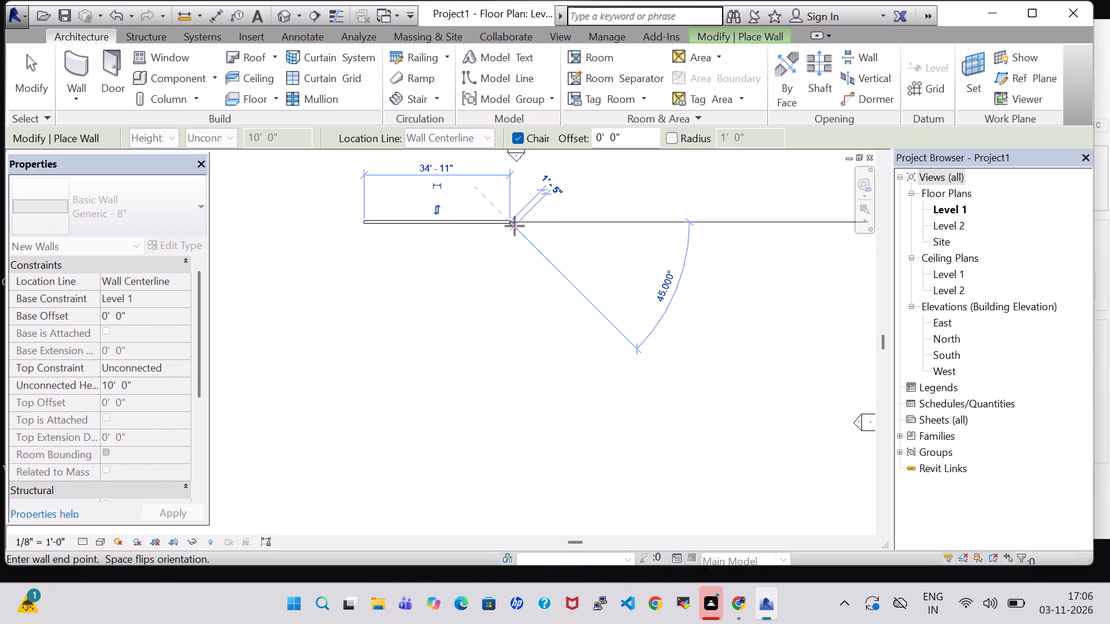
key("Escape")
key("Escape")
Set the horizontal wall's length to 35'.
left_click(479, 216)
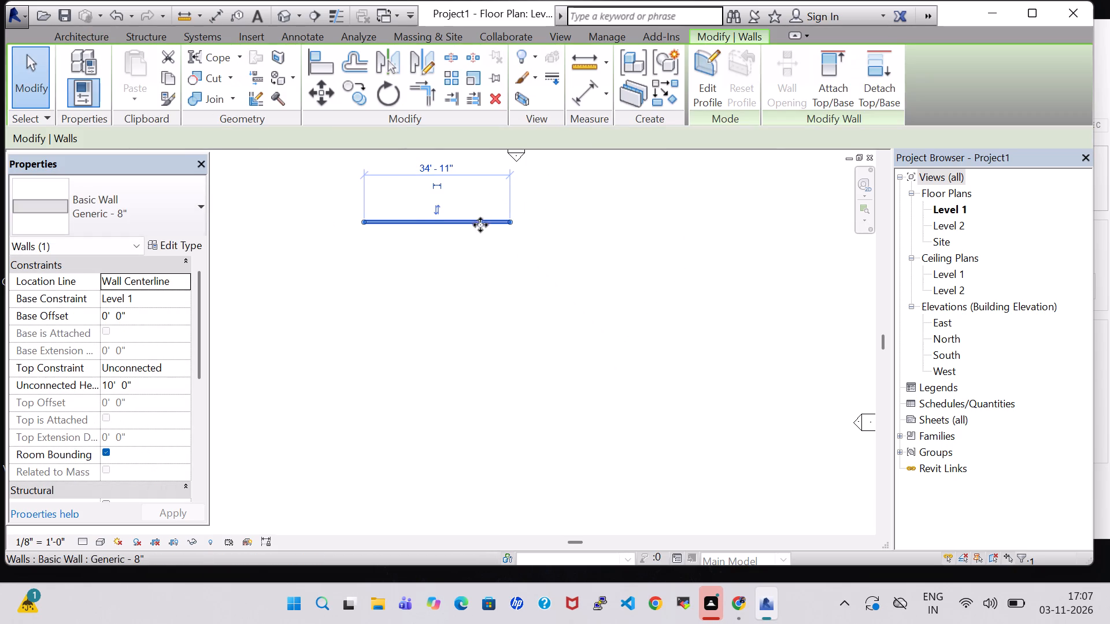
type("35")
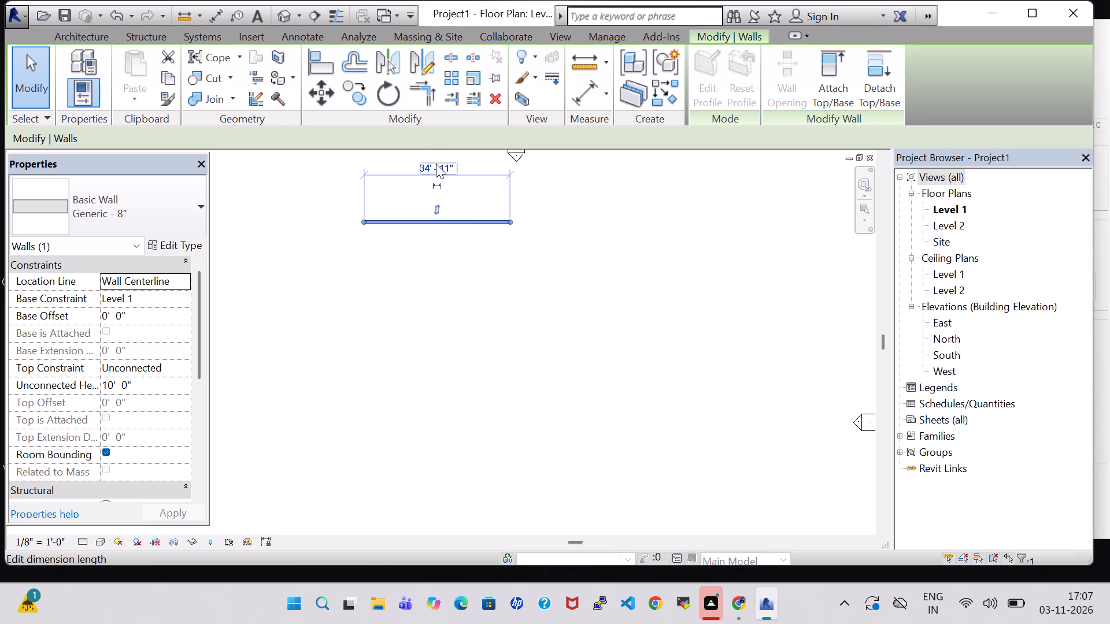
left_click(436, 166)
key("3")
key("5")
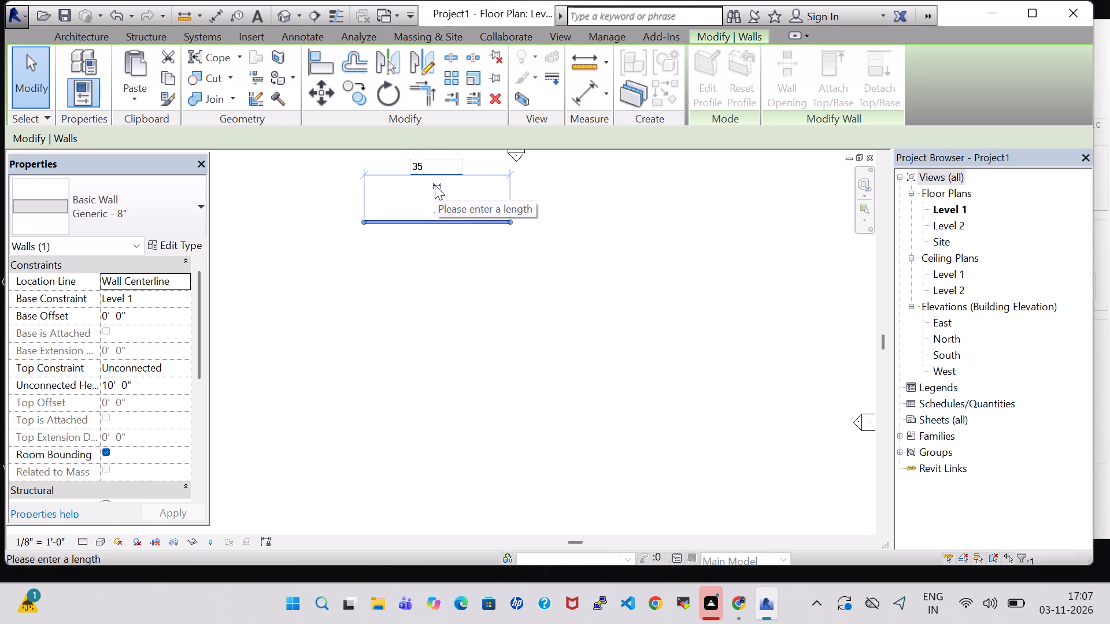
key("Return")
left_click(524, 254)
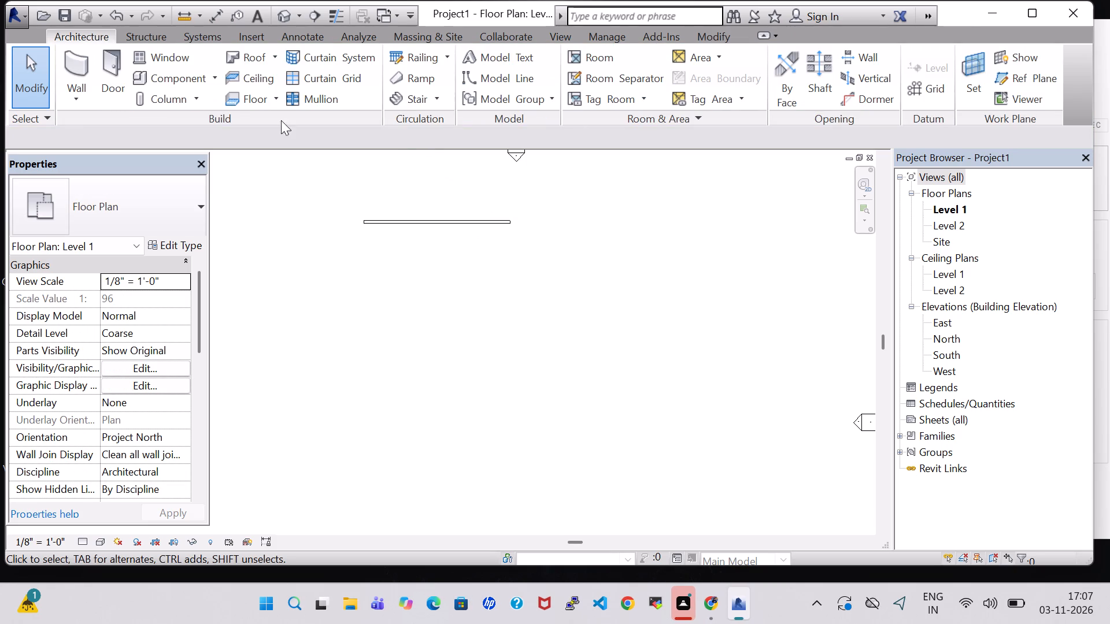
Draw a 65' vertical wall straight down from the east end of the 35' wall.
left_click(87, 60)
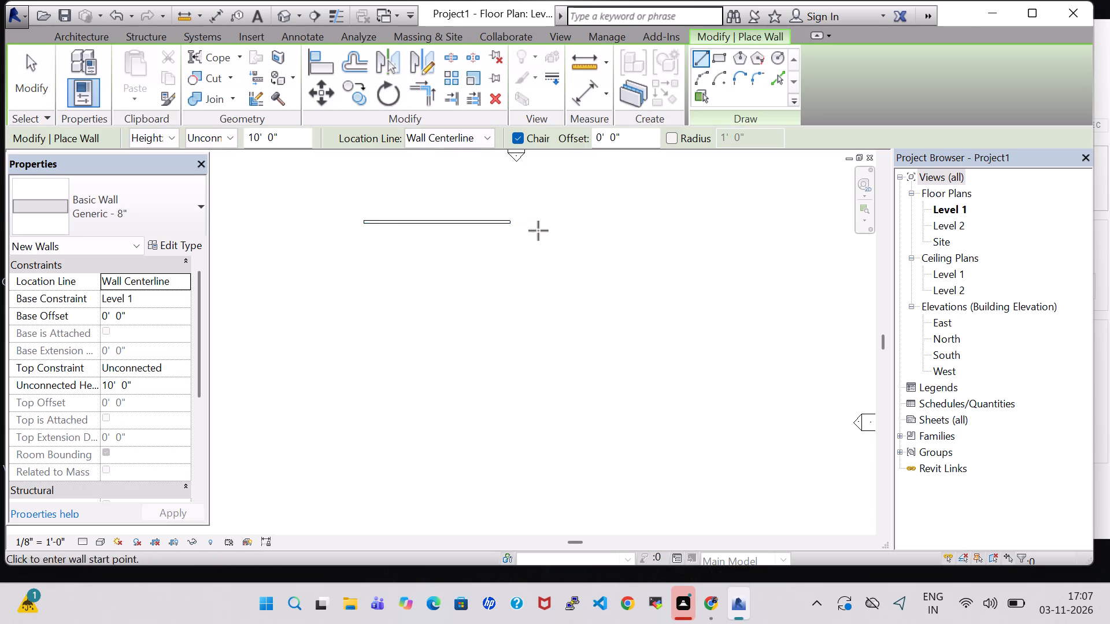
scroll(529, 229, "up", 8)
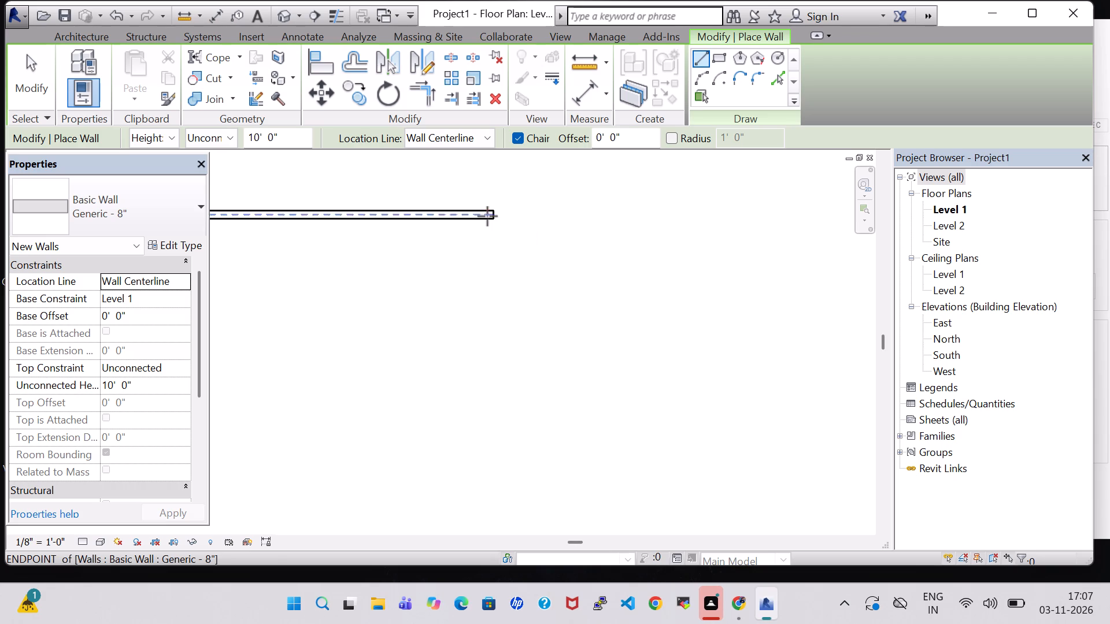
scroll(487, 216, "up", 2)
left_click(491, 217)
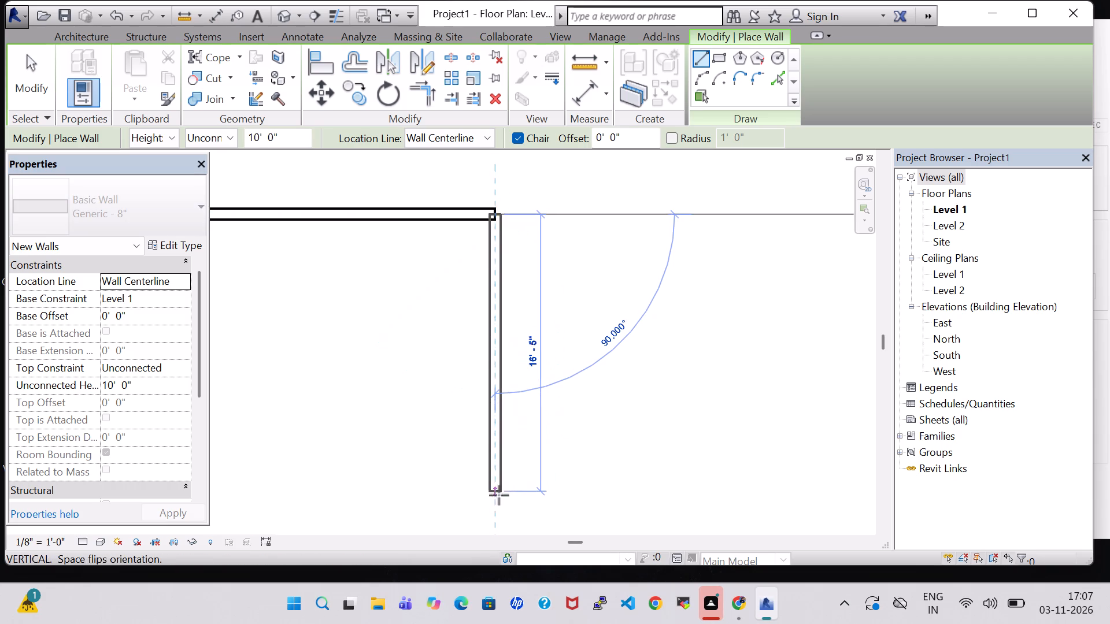
scroll(499, 495, "down", 4)
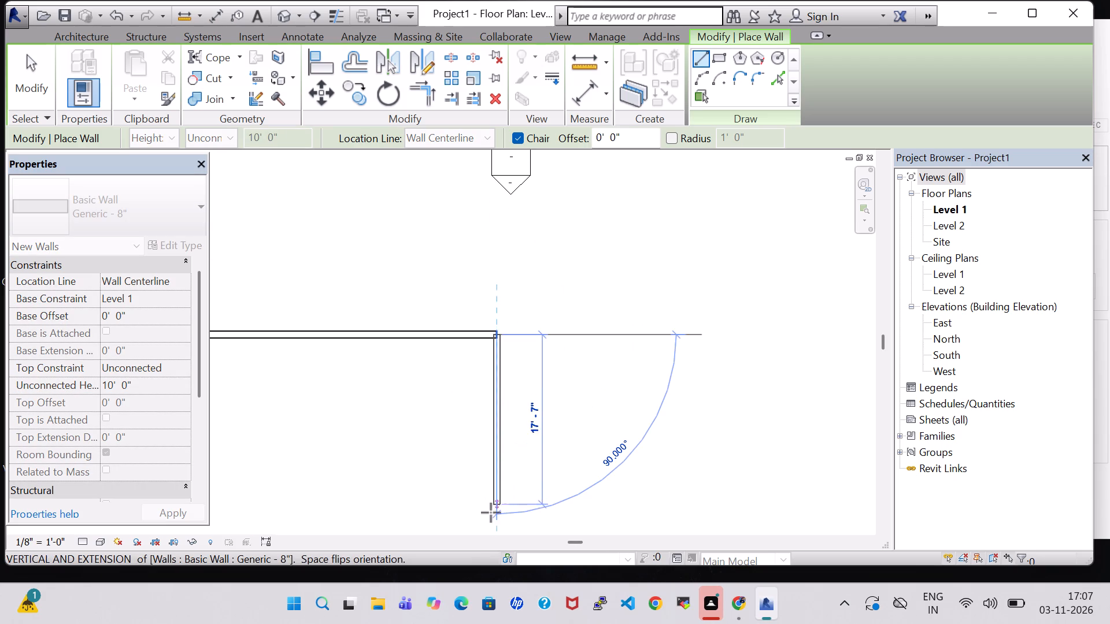
middle_click_drag(491, 512, 496, 250)
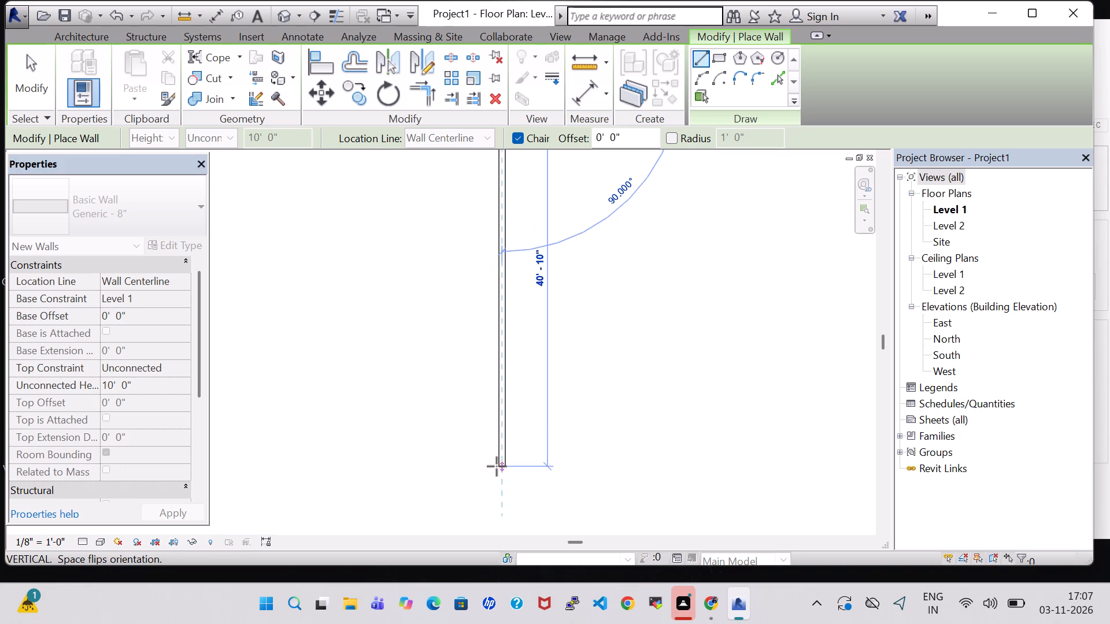
scroll(497, 466, "down", 3)
middle_click_drag(494, 485, 503, 383)
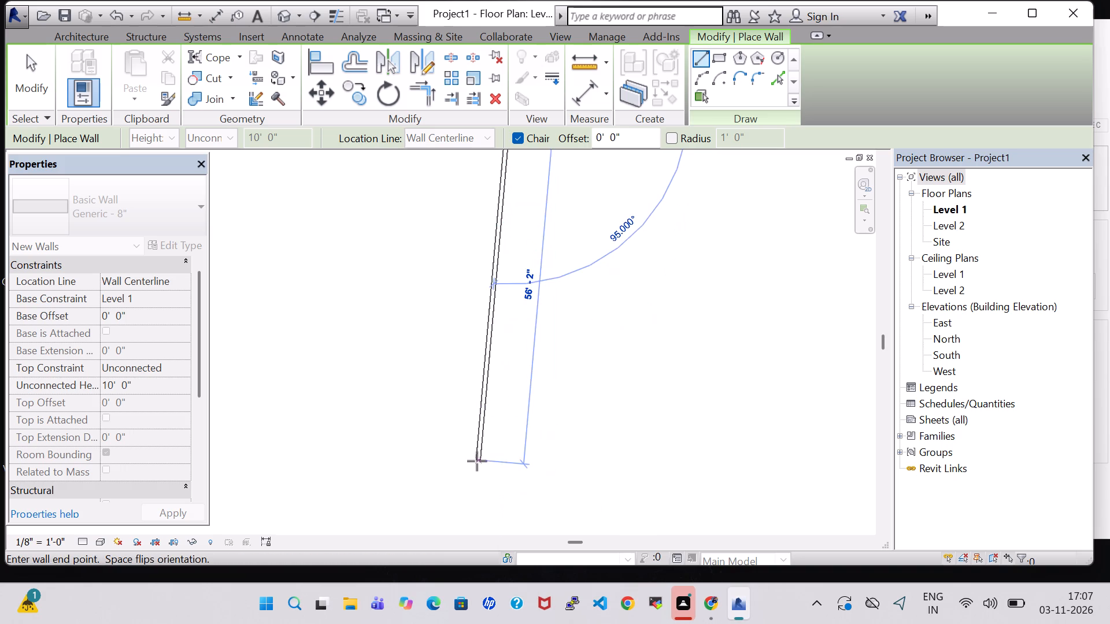
middle_click_drag(505, 488, 495, 377)
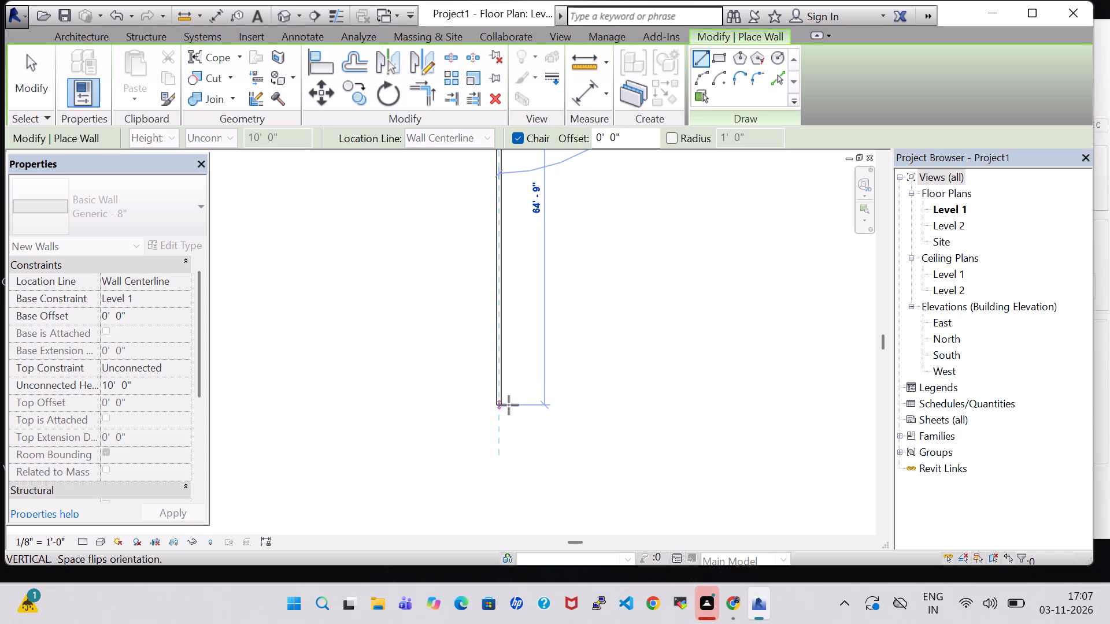
type("65")
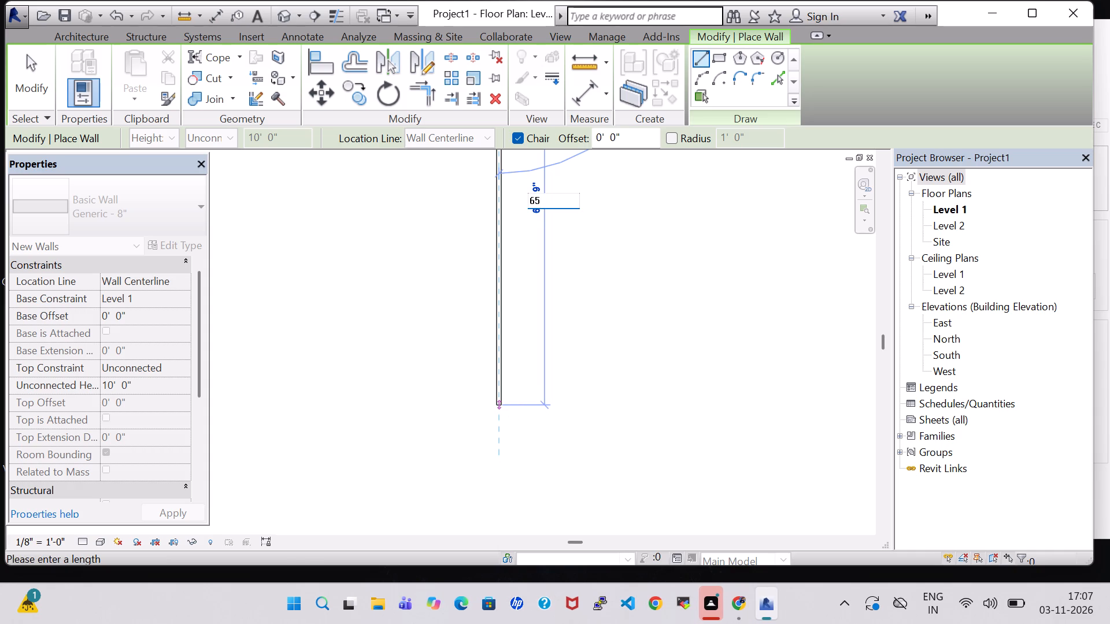
key("Return")
Draw the 35' south wall and the west wall back to the north wall's open end, closing the rectangular outline.
scroll(273, 391, "down", 5)
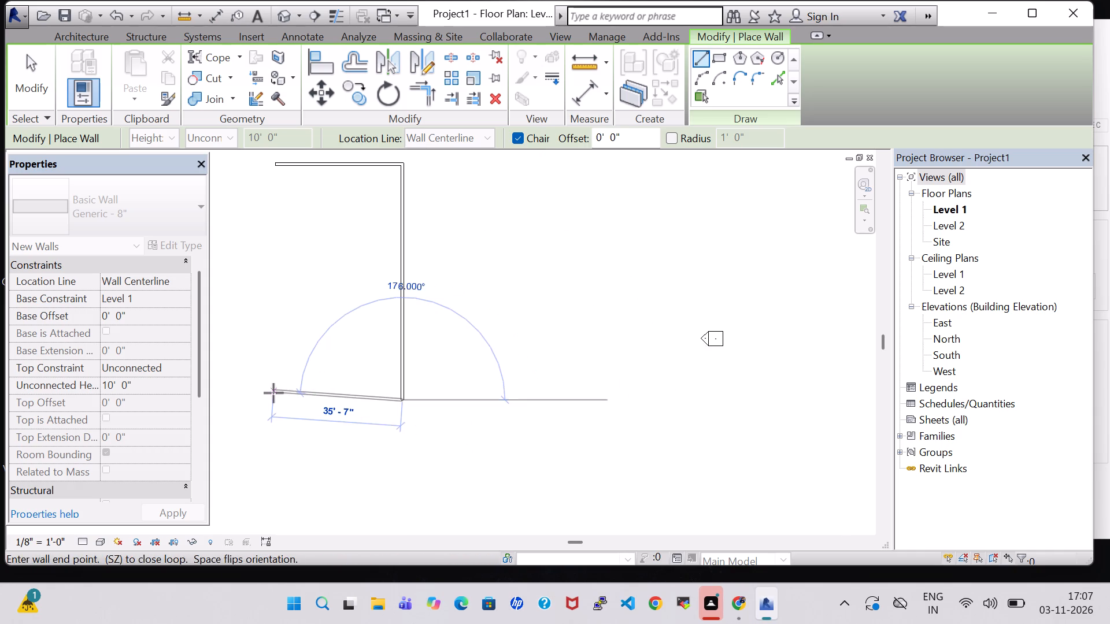
left_click(275, 404)
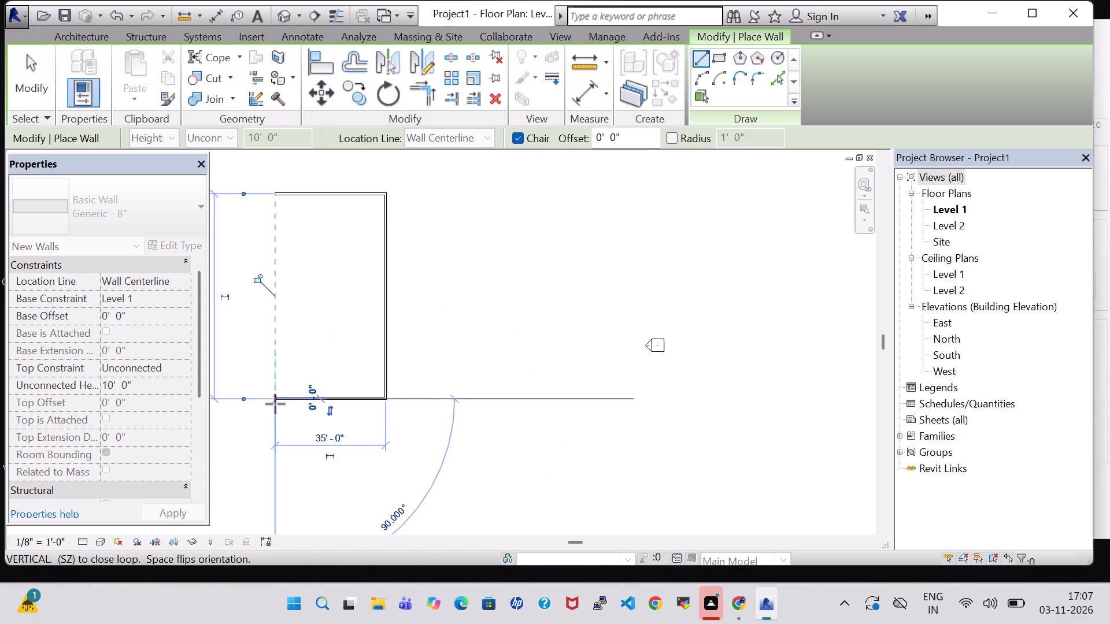
left_click(279, 197)
middle_click_drag(336, 263, 336, 264)
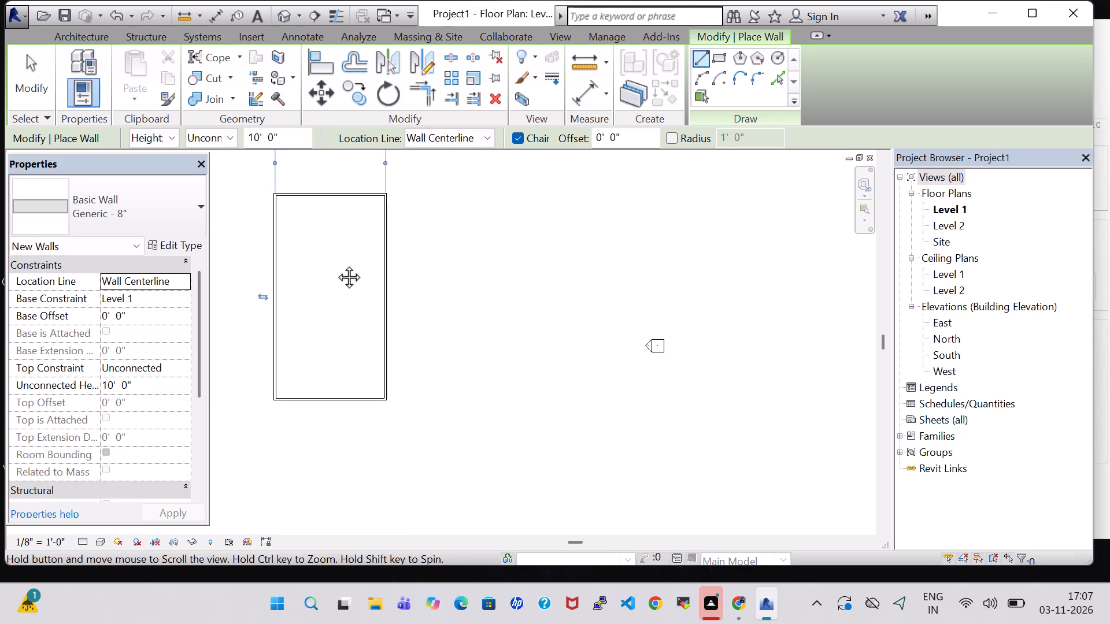
middle_click_drag(336, 264, 474, 284)
scroll(474, 284, "up", 2)
scroll(474, 284, "down", 4)
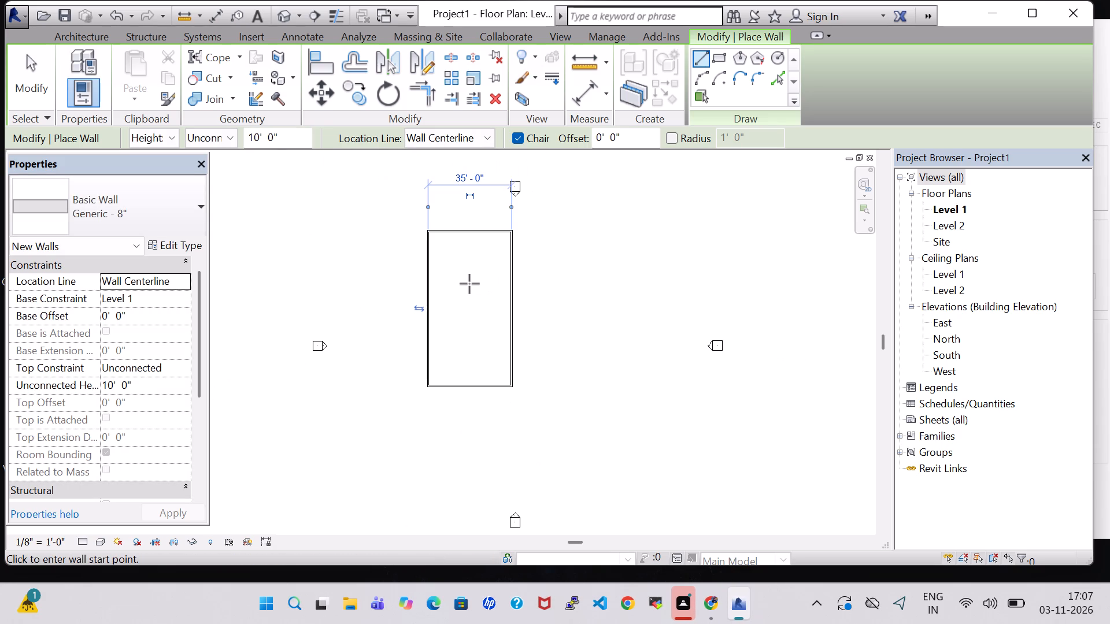
key("Escape")
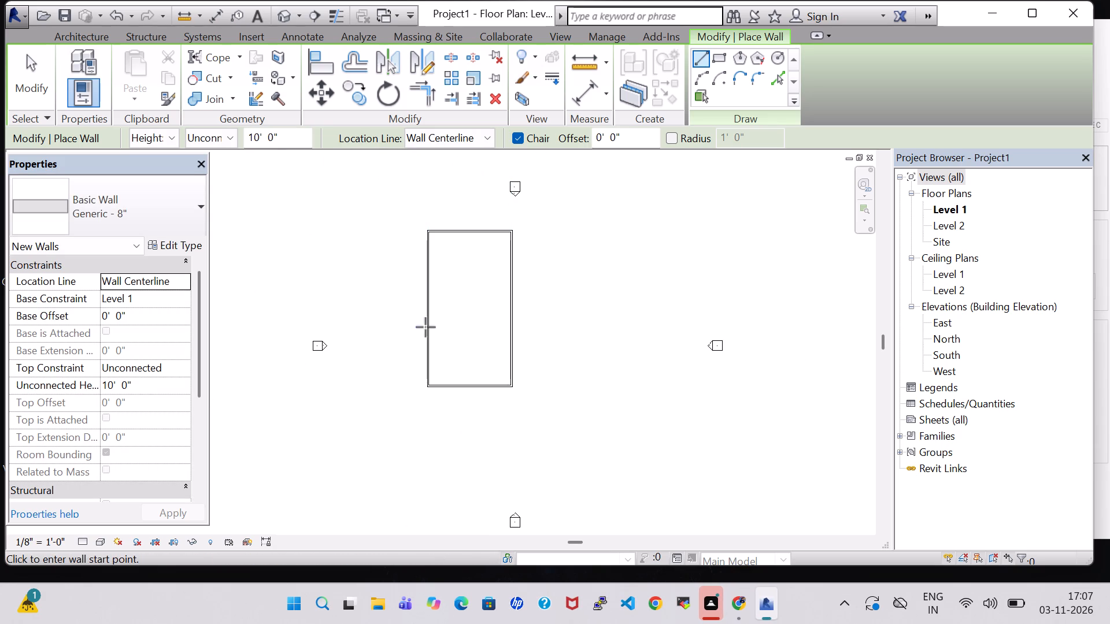
key("Escape")
left_click(465, 228)
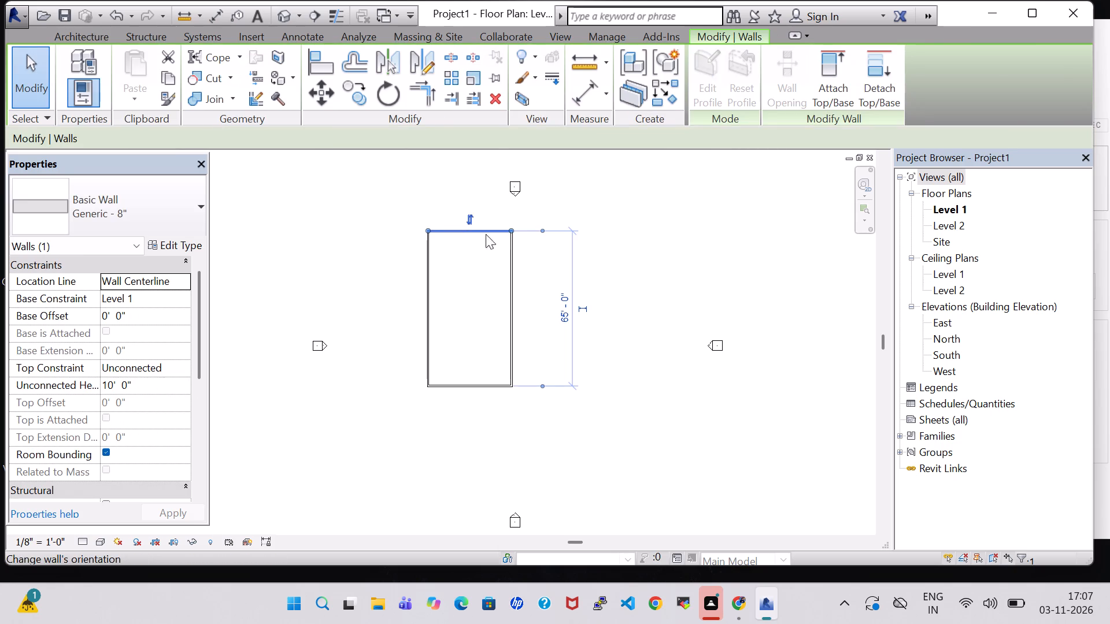
left_click(643, 256)
Draw a horizontal Generic - 8" wall from the east wall to the west wall, about 5'-4" below the north wall.
scroll(447, 290, "up", 4)
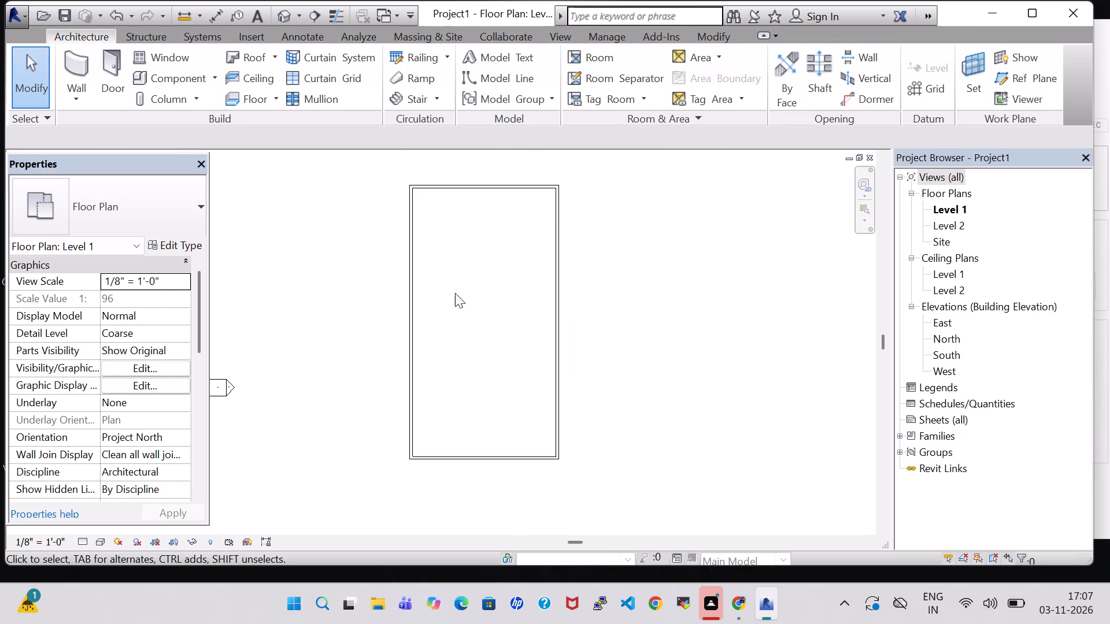
scroll(456, 294, "up", 1)
middle_click_drag(456, 294, 471, 306)
scroll(471, 306, "up", 1)
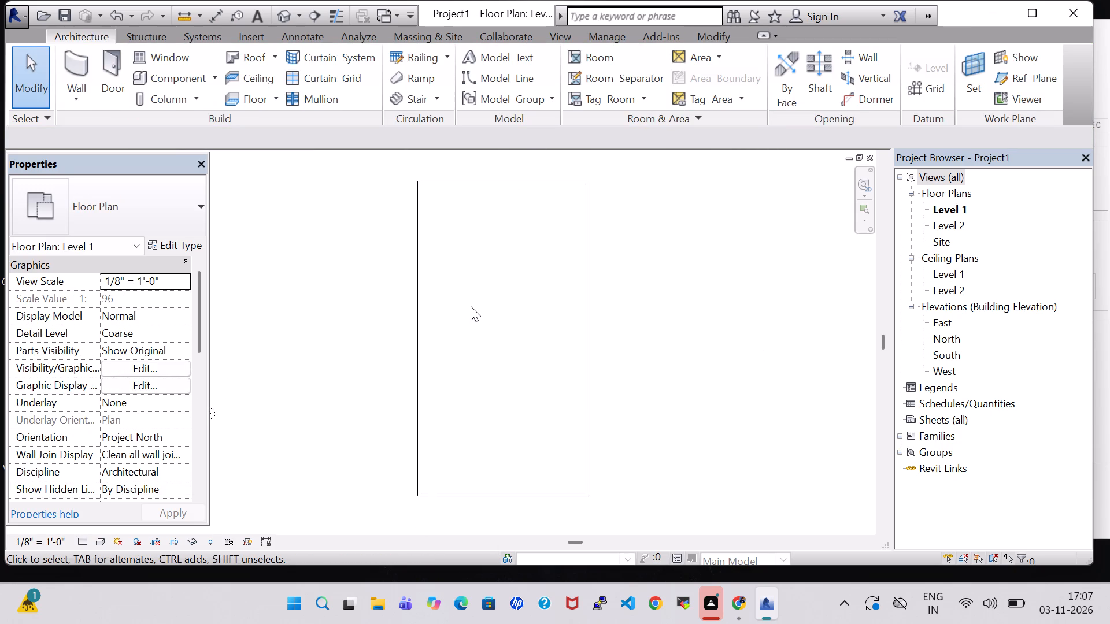
left_click(75, 59)
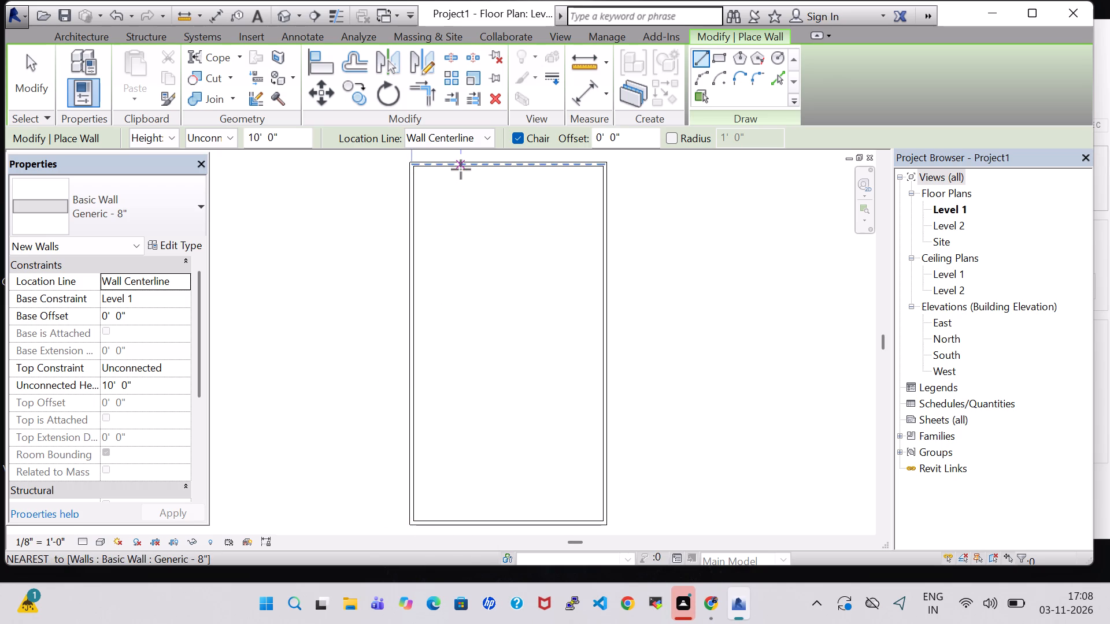
middle_click_drag(461, 169, 461, 240)
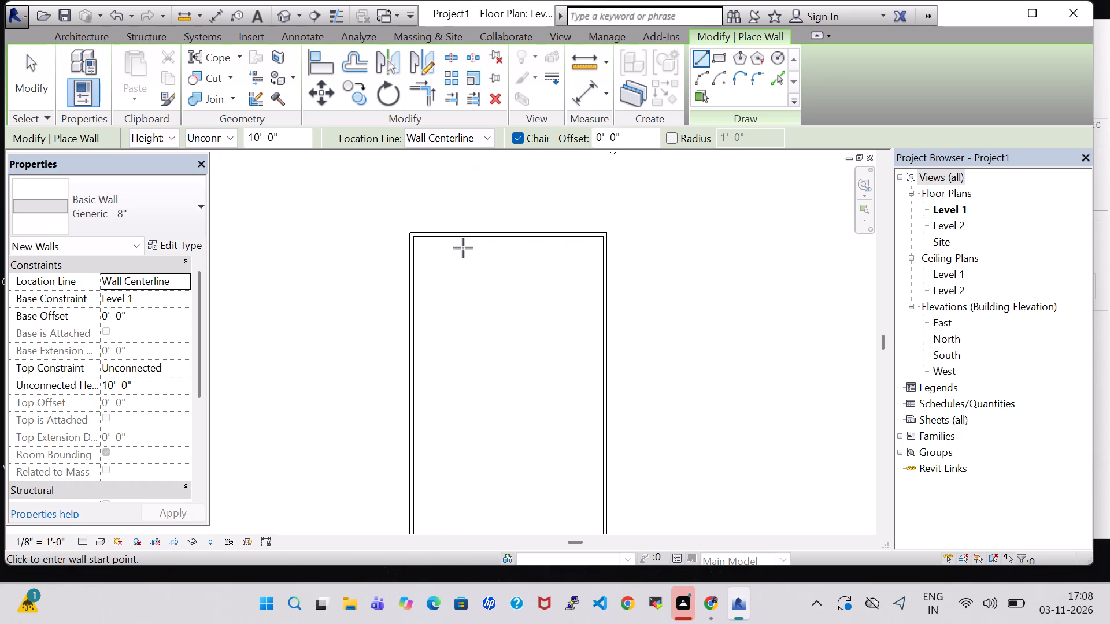
left_click(600, 264)
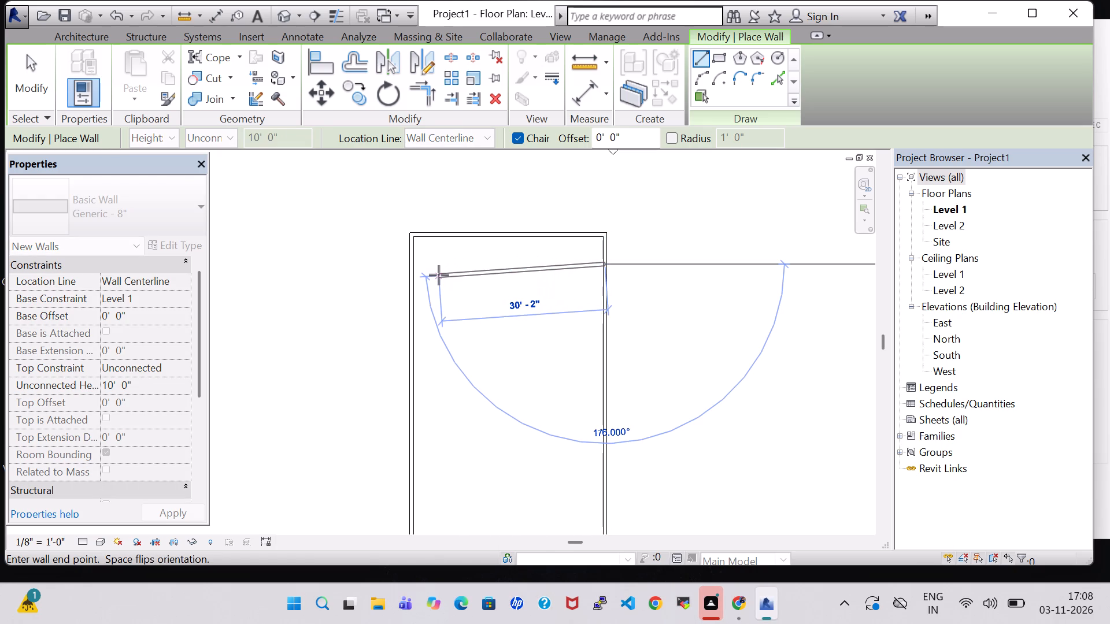
left_click(412, 269)
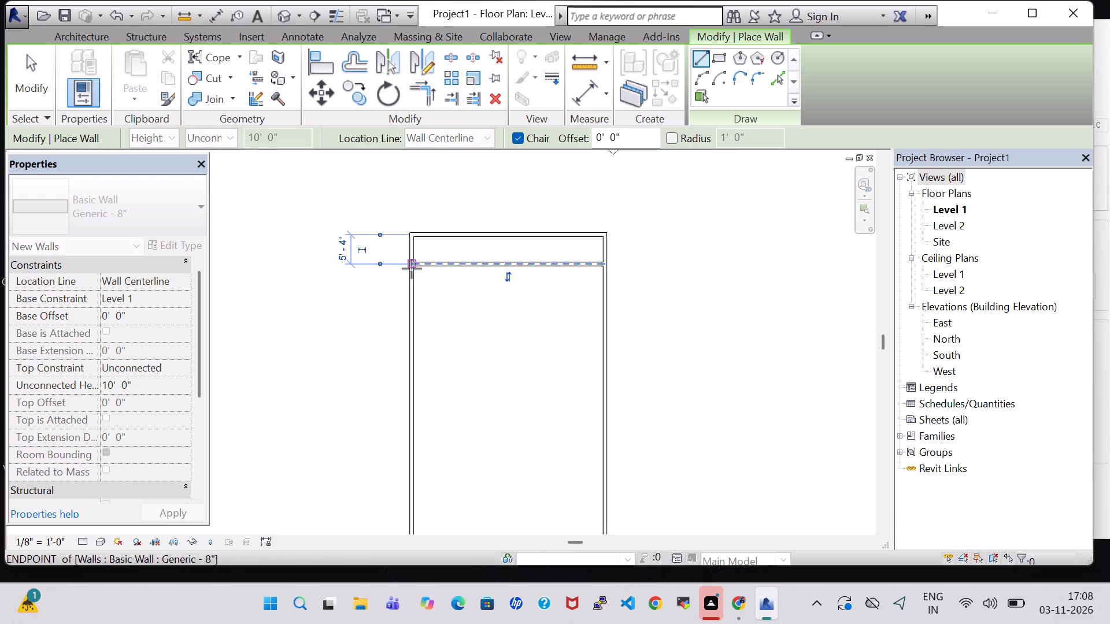
key("Escape")
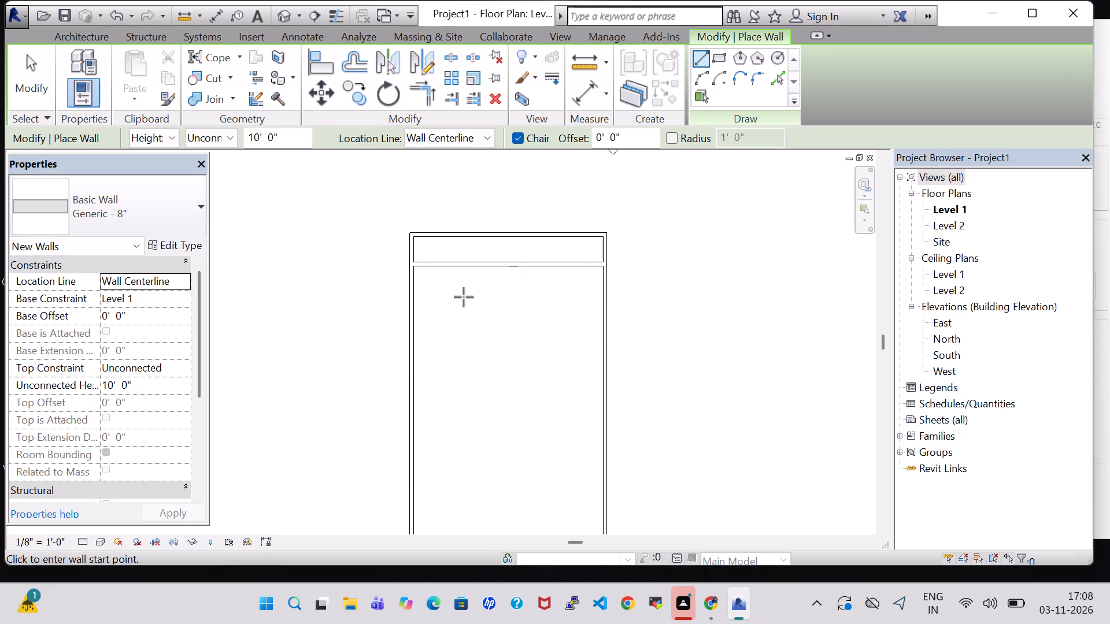
key("Escape")
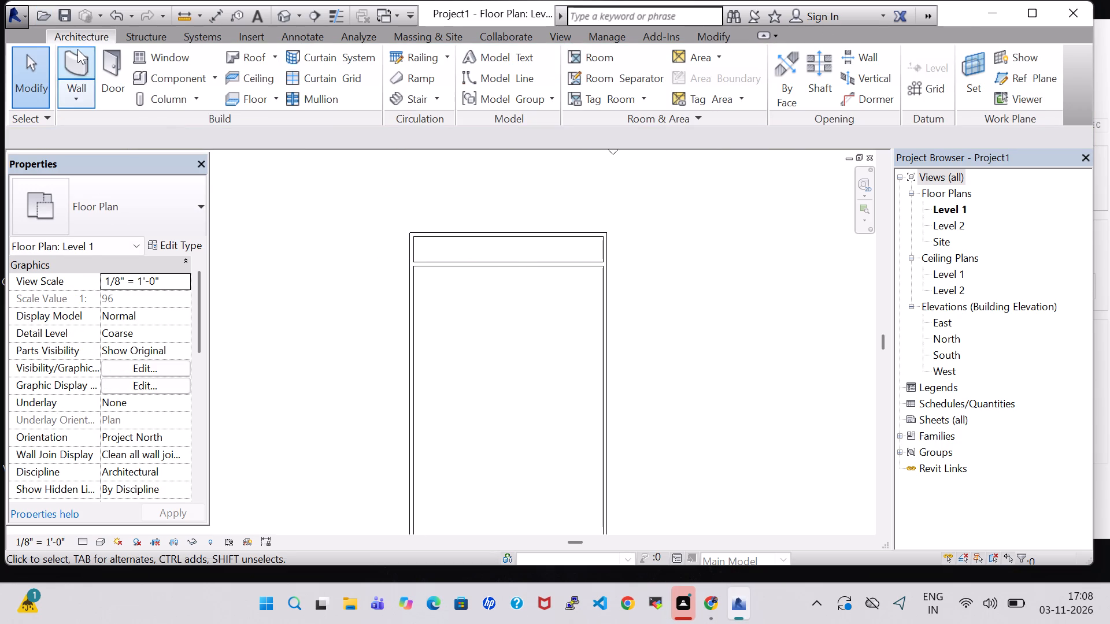
Draw a 65' vertical wall from the north wall to the south wall, about 5'-4" inside the west wall.
left_click(77, 49)
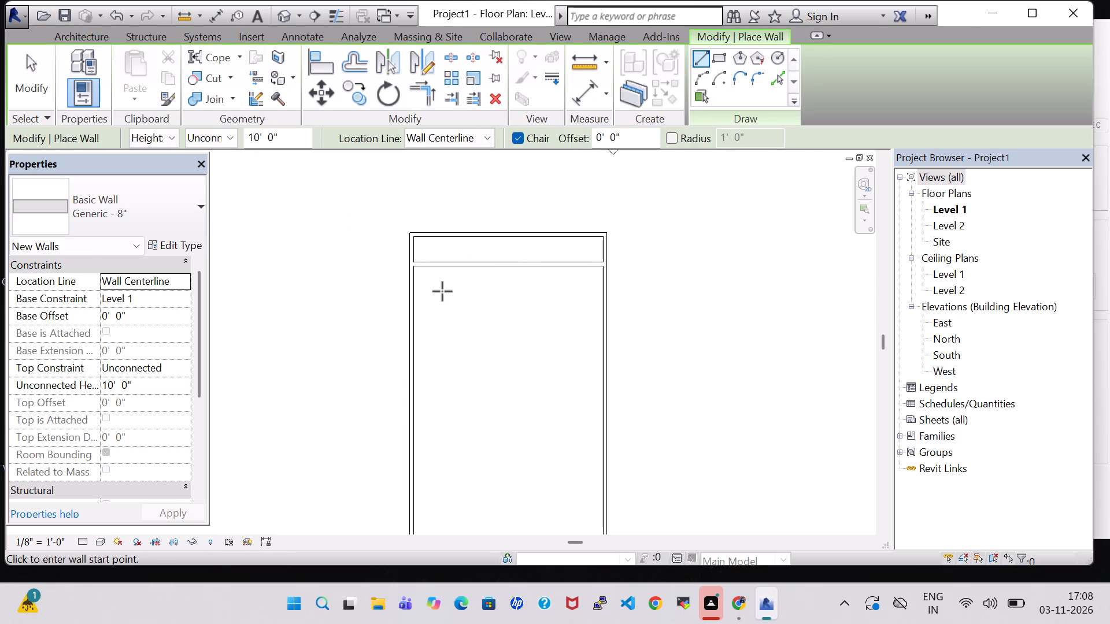
left_click(441, 236)
middle_click_drag(438, 465, 433, 350)
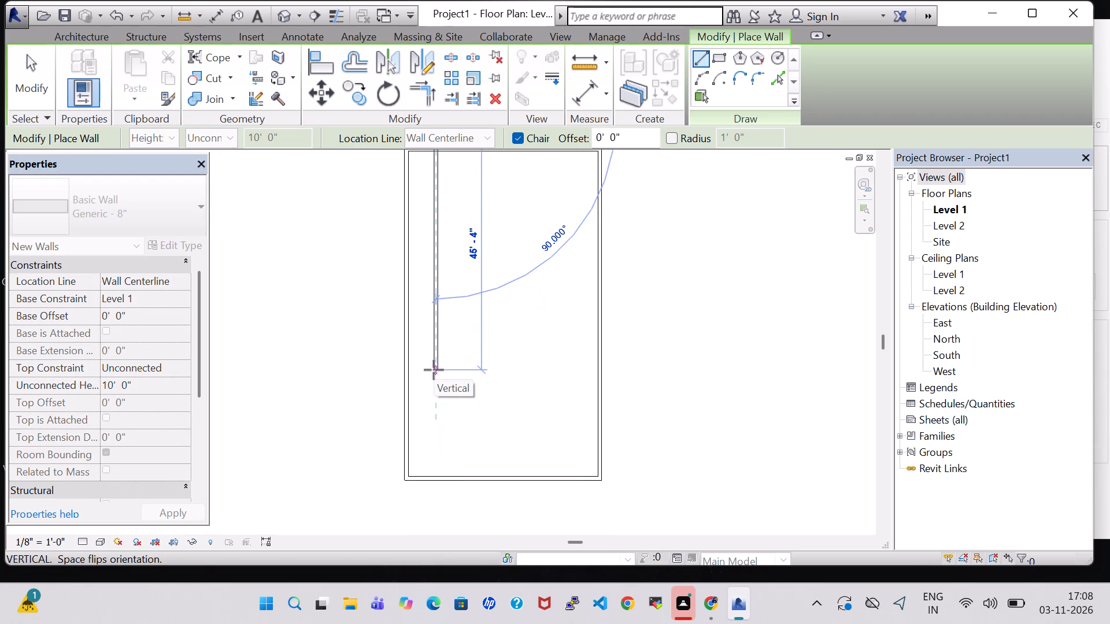
left_click(442, 477)
key("Escape")
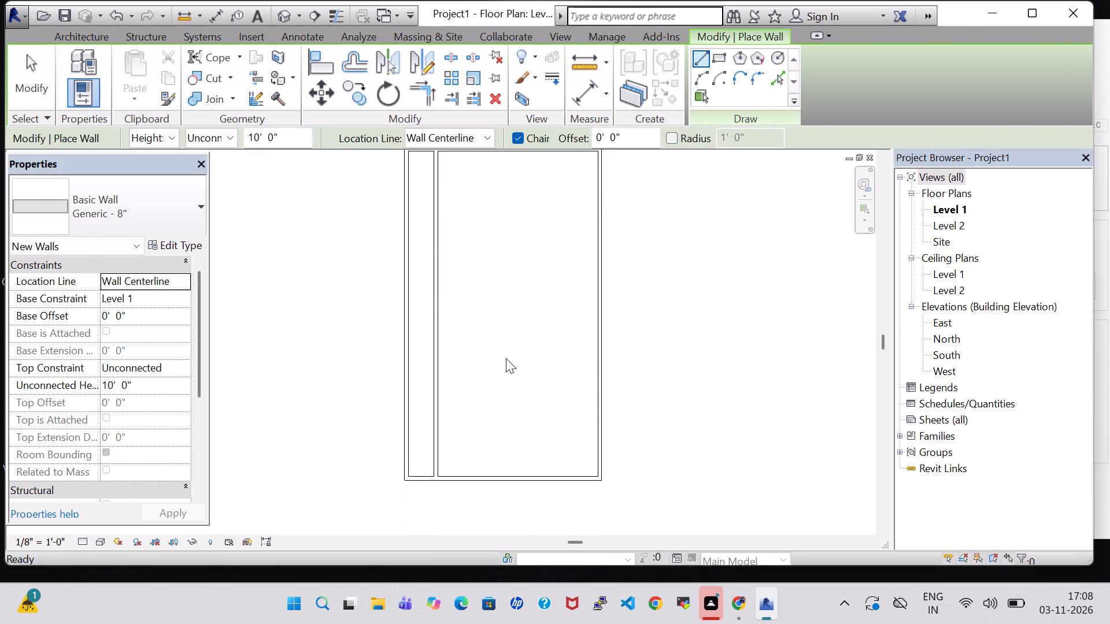
key("Escape")
middle_click_drag(284, 220, 294, 273)
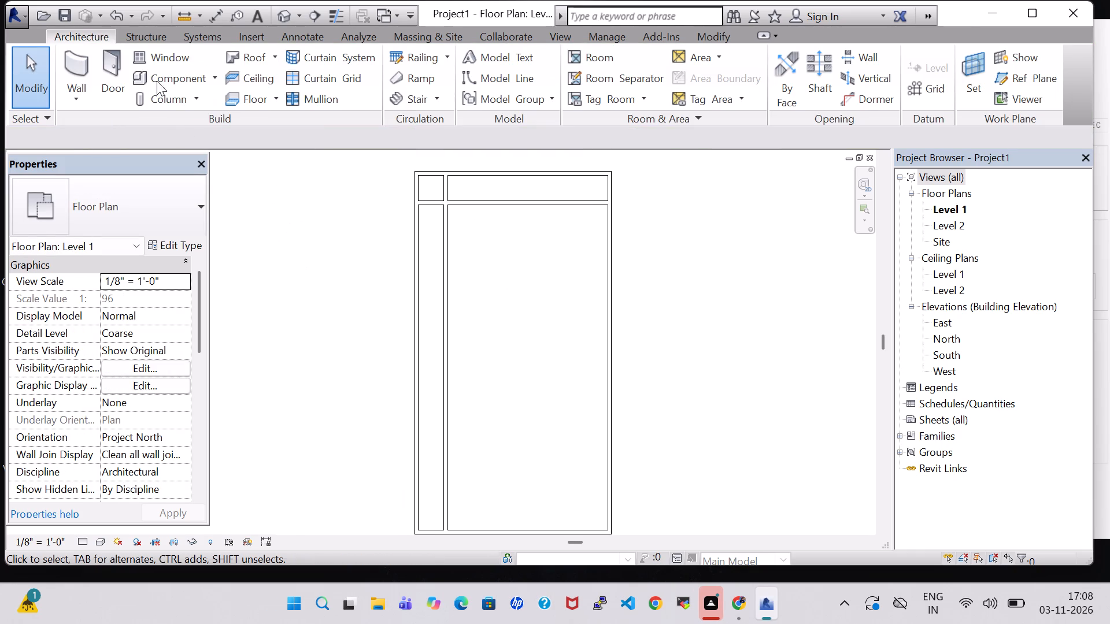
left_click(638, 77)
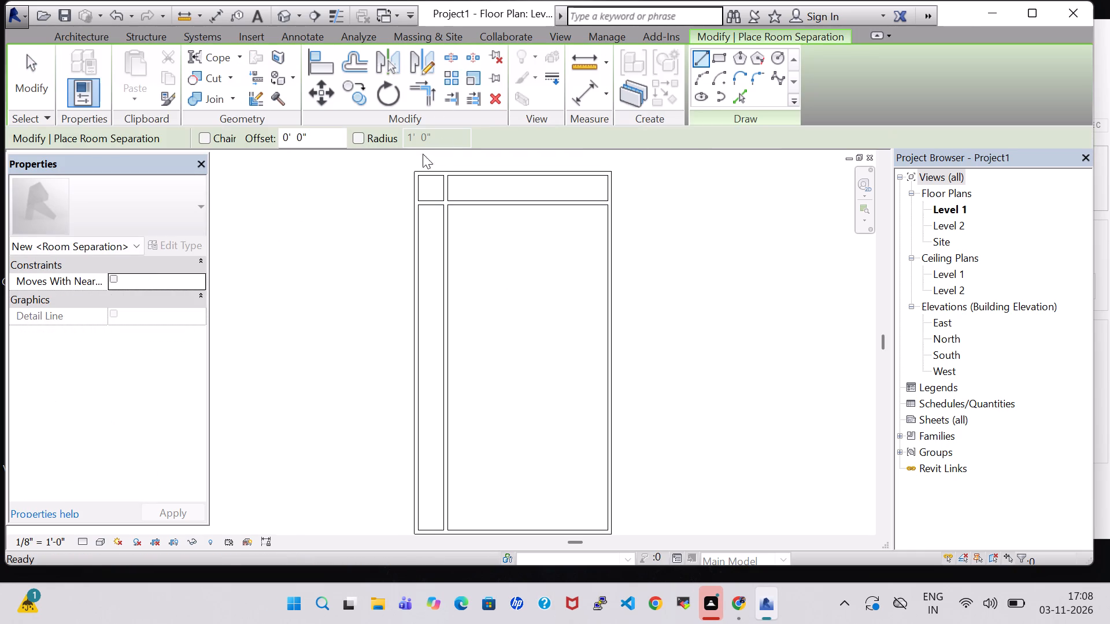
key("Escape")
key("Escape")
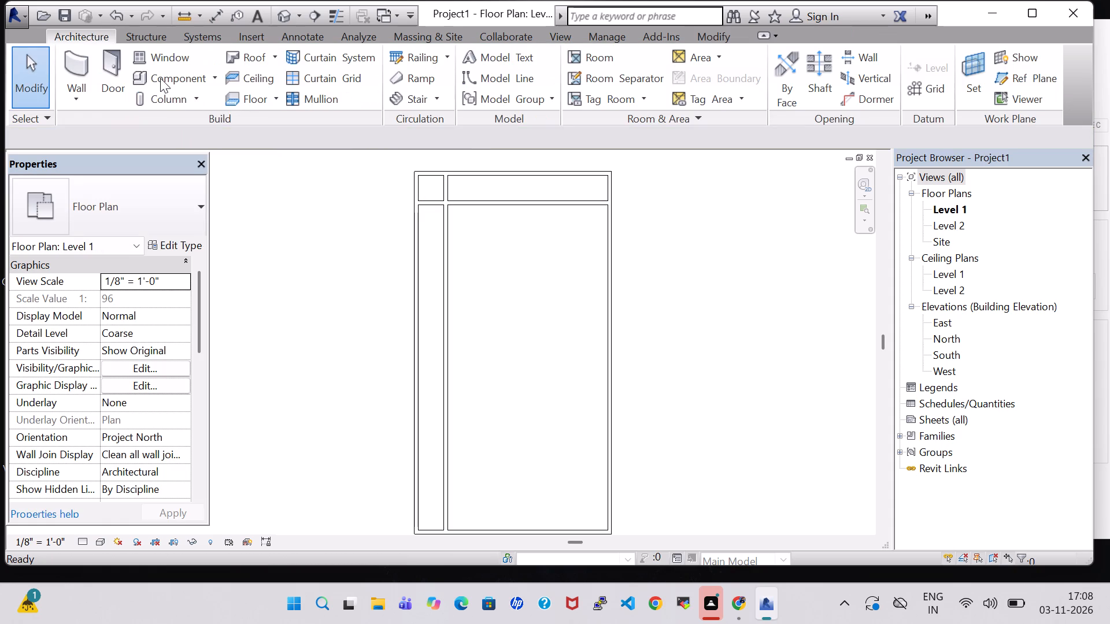
Enclose the southwest corner with chained walls: about 12'-4" east from the west wall, a short 45° diagonal, and about 12'-6" down to the south wall.
left_click(84, 57)
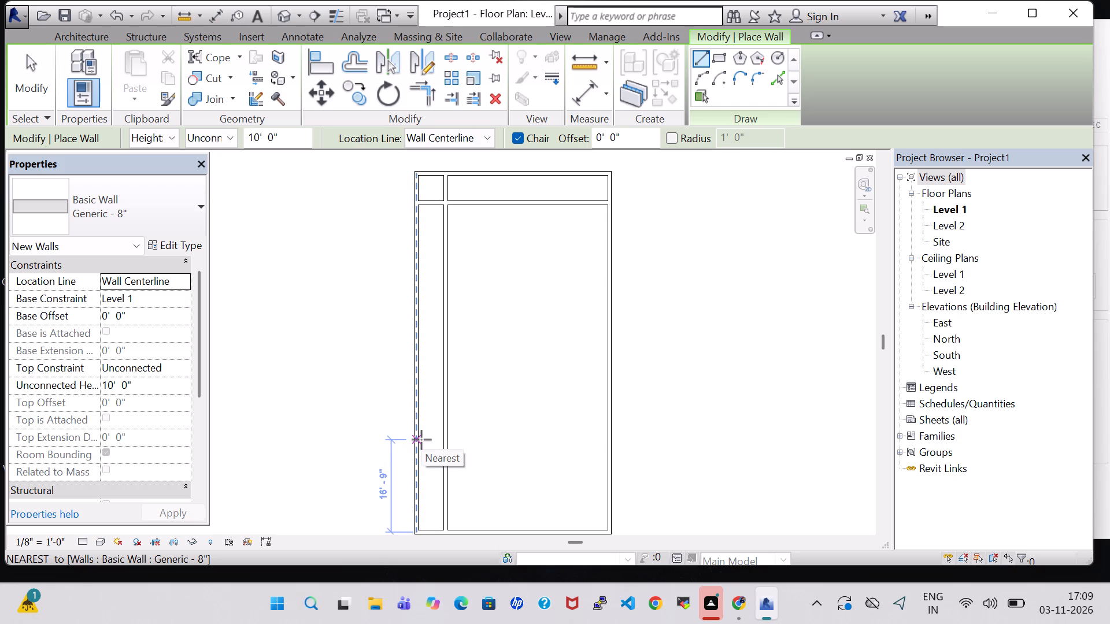
left_click(421, 444)
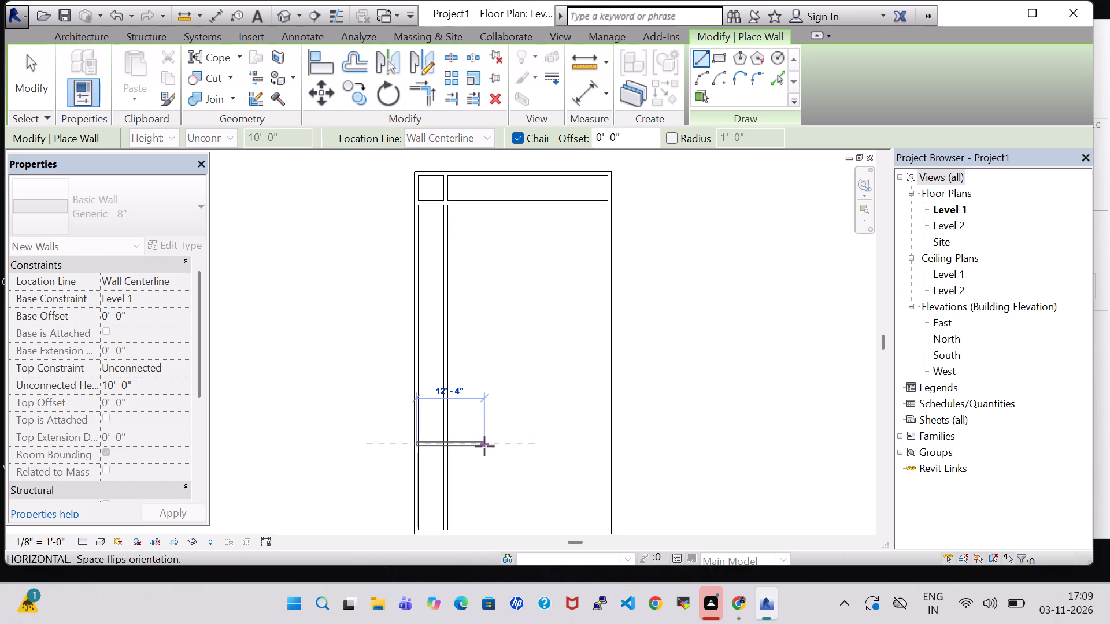
left_click(483, 446)
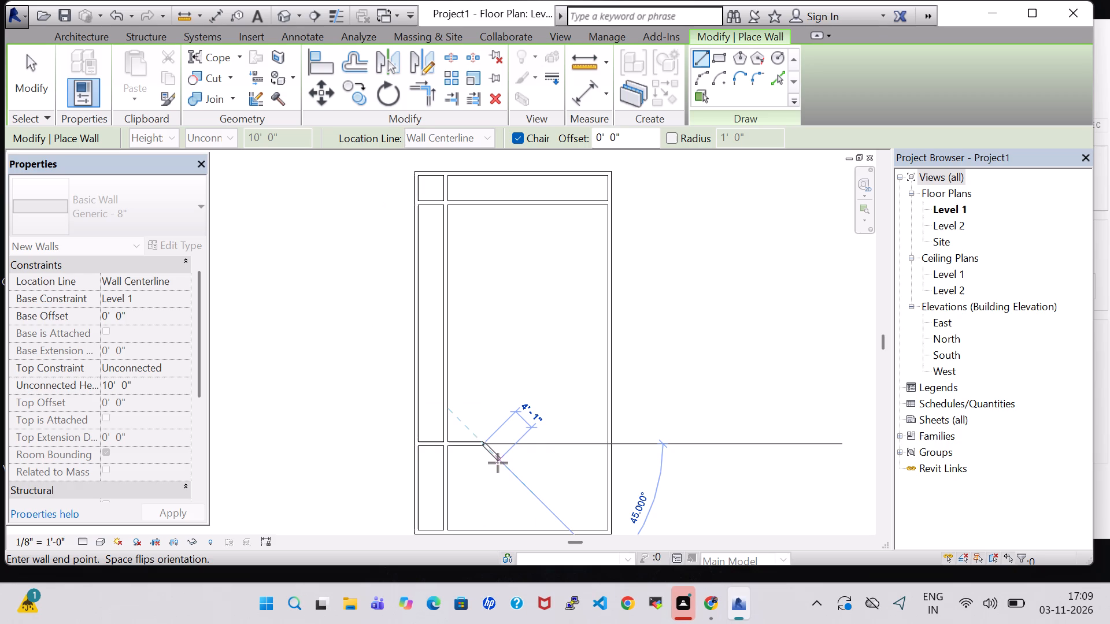
left_click(498, 468)
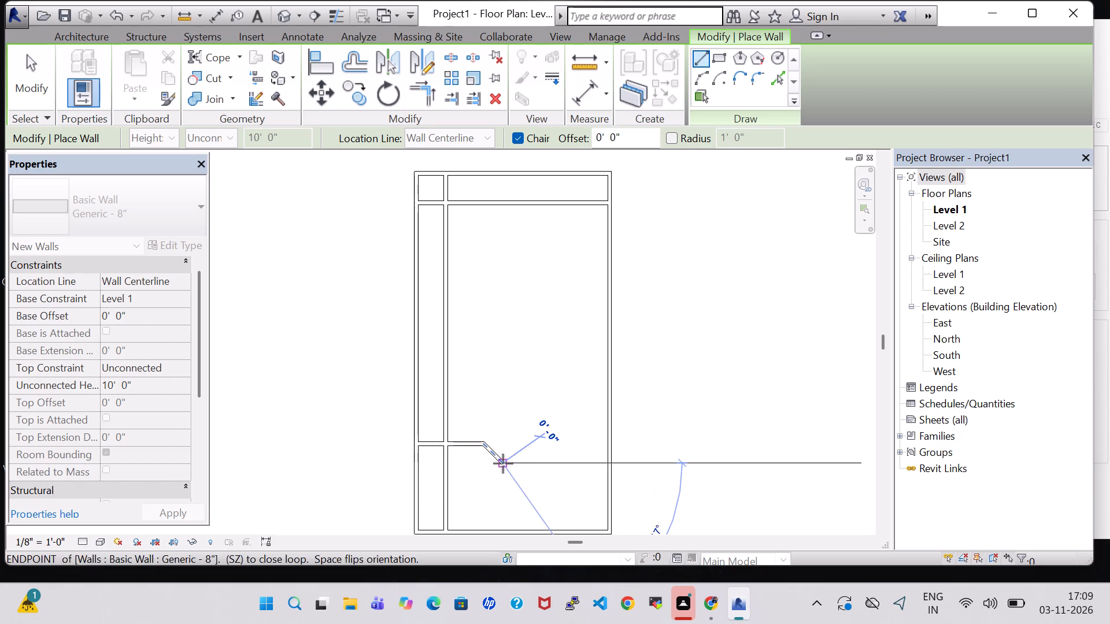
left_click(508, 530)
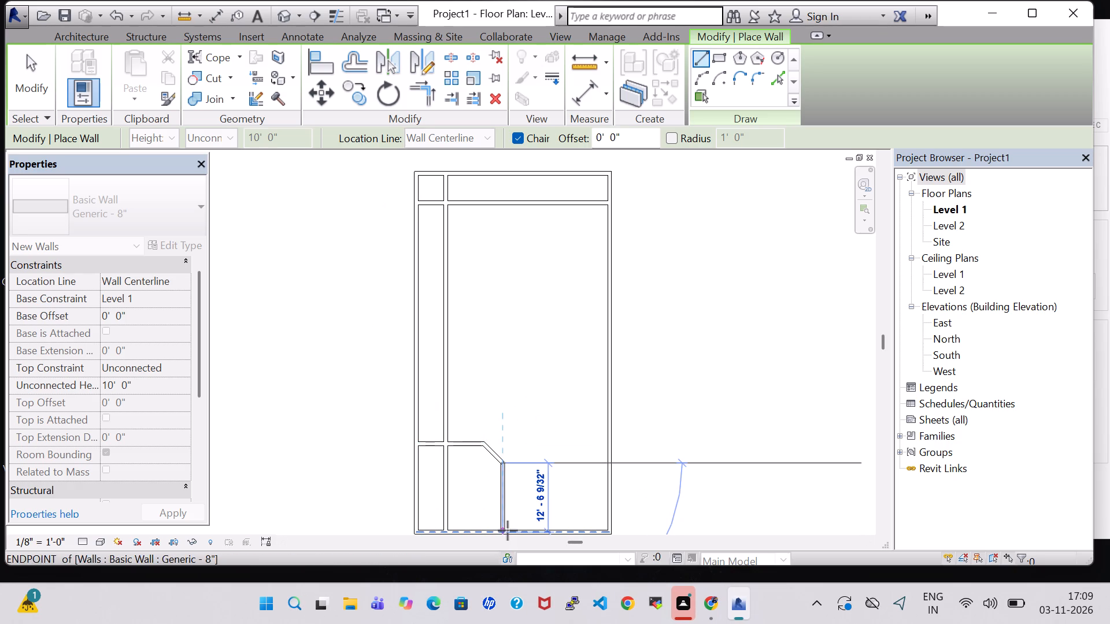
key("Escape")
key("Escape")
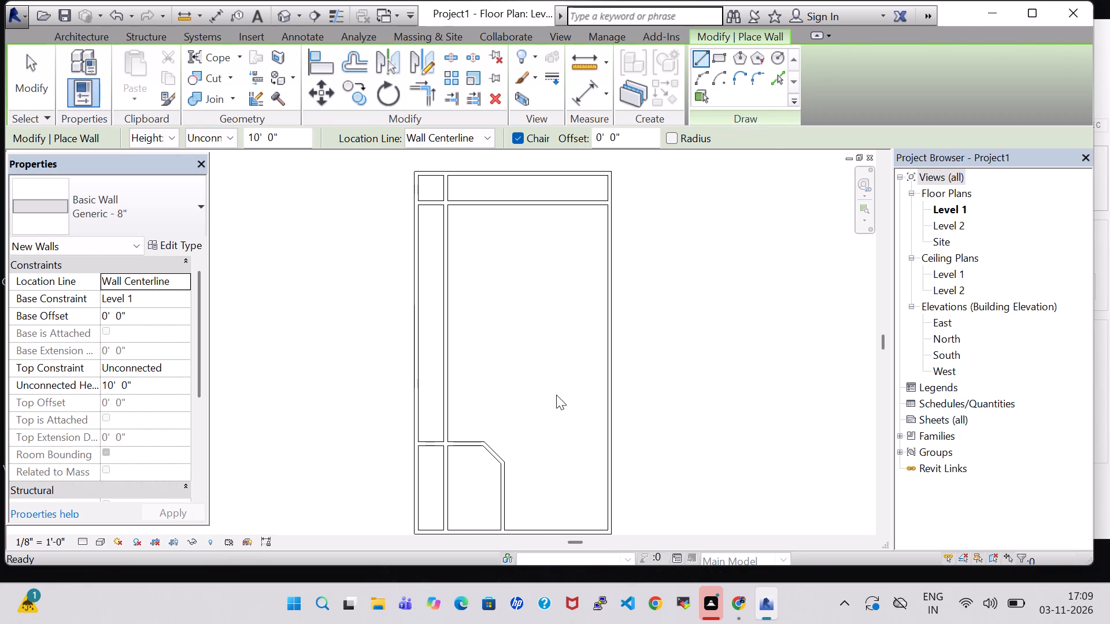
Split the long inner vertical wall where it meets the southwest corner room's horizontal wall.
scroll(509, 437, "up", 7)
middle_click_drag(510, 440, 529, 270)
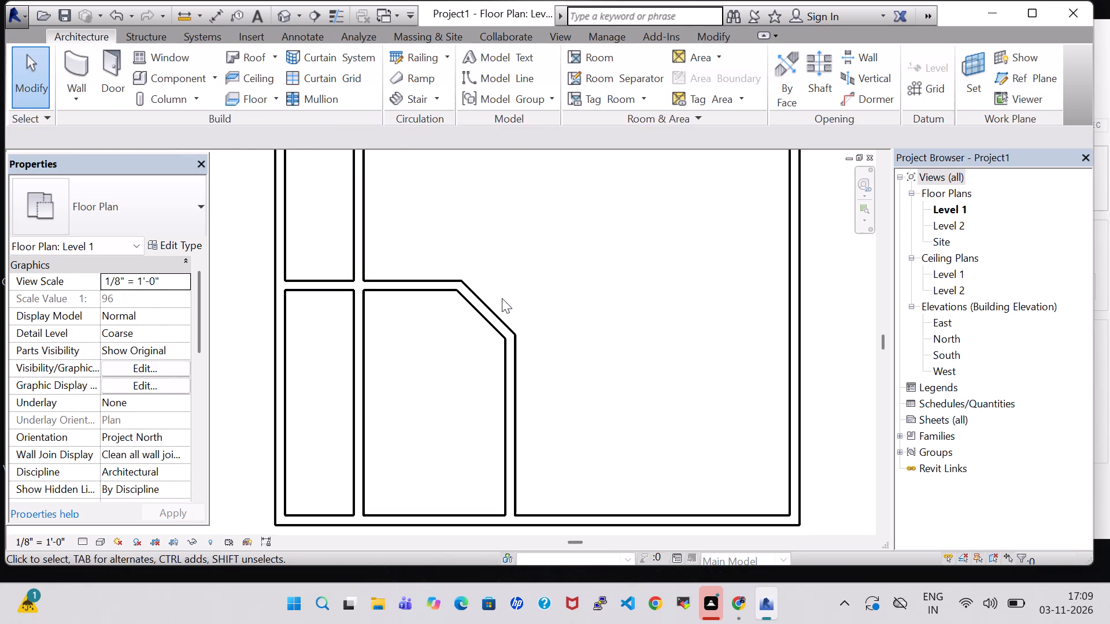
scroll(515, 329, "down", 5)
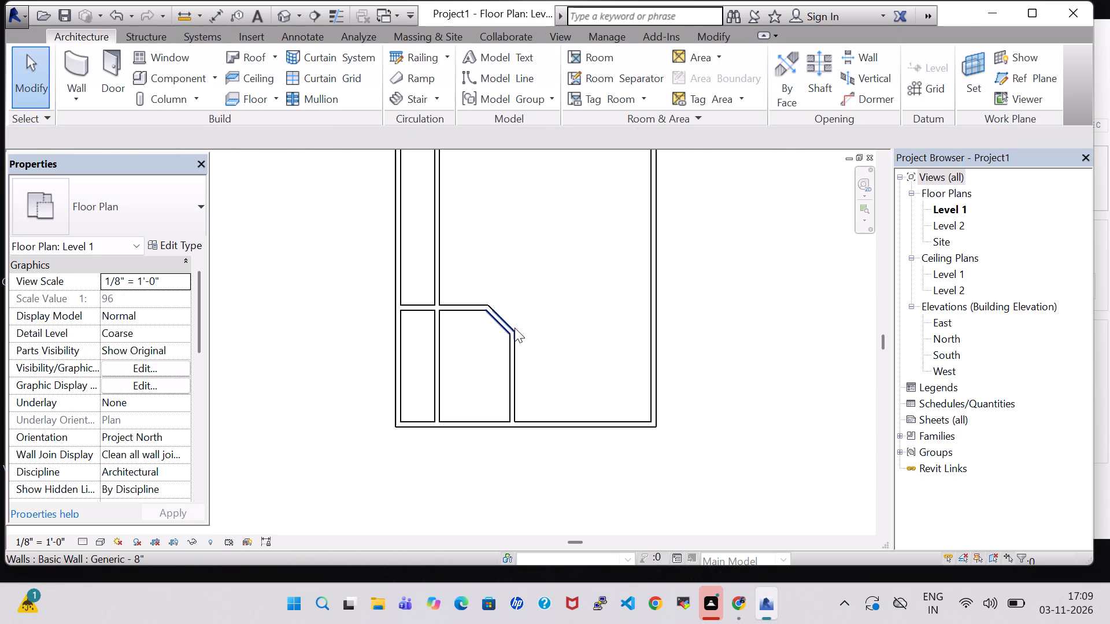
middle_click_drag(538, 300, 538, 337)
scroll(538, 337, "down", 2)
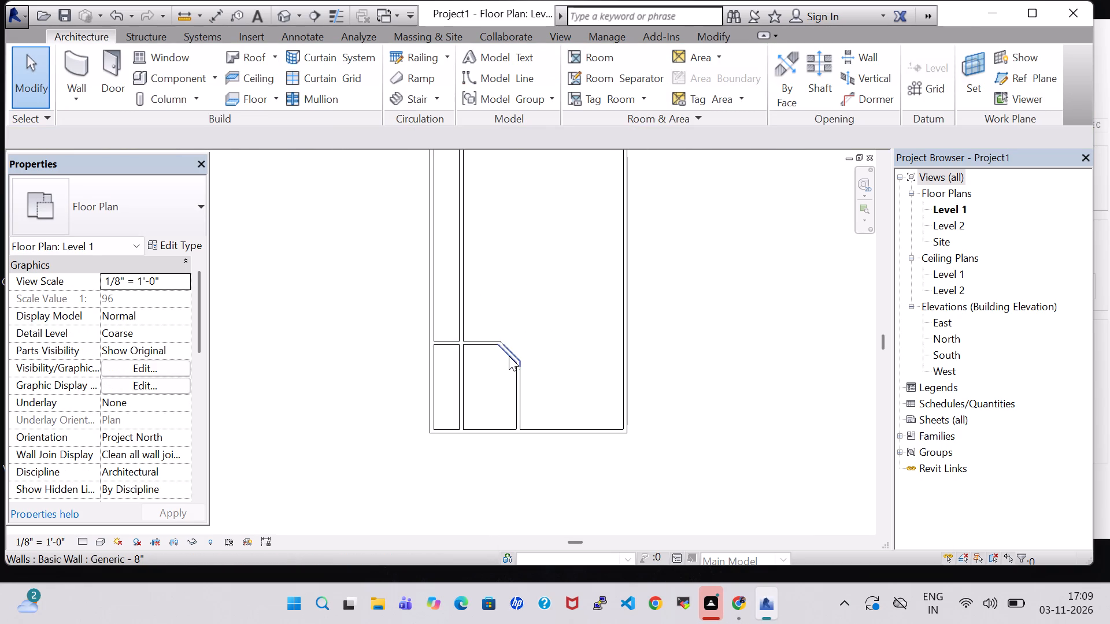
left_click(711, 41)
left_click(449, 58)
scroll(441, 374, "up", 6)
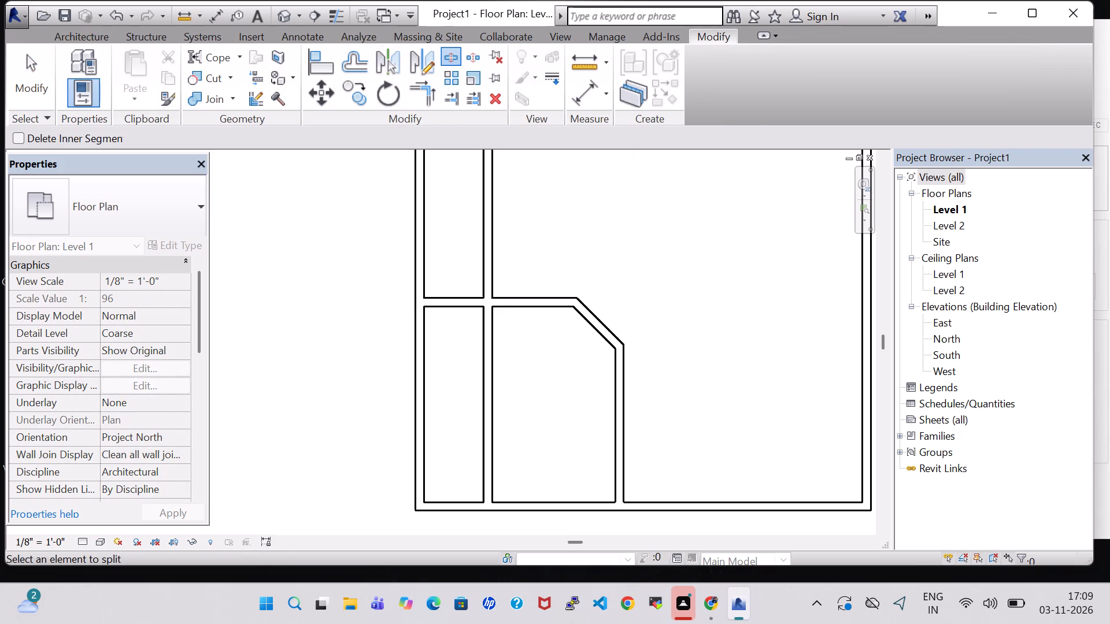
scroll(479, 321, "up", 6)
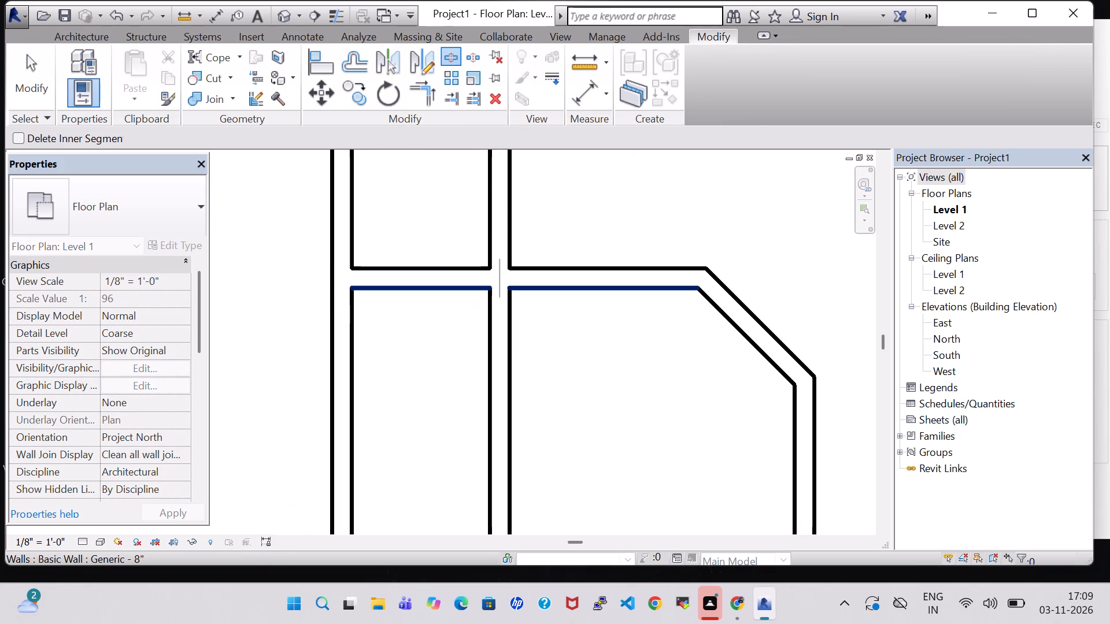
left_click(498, 291)
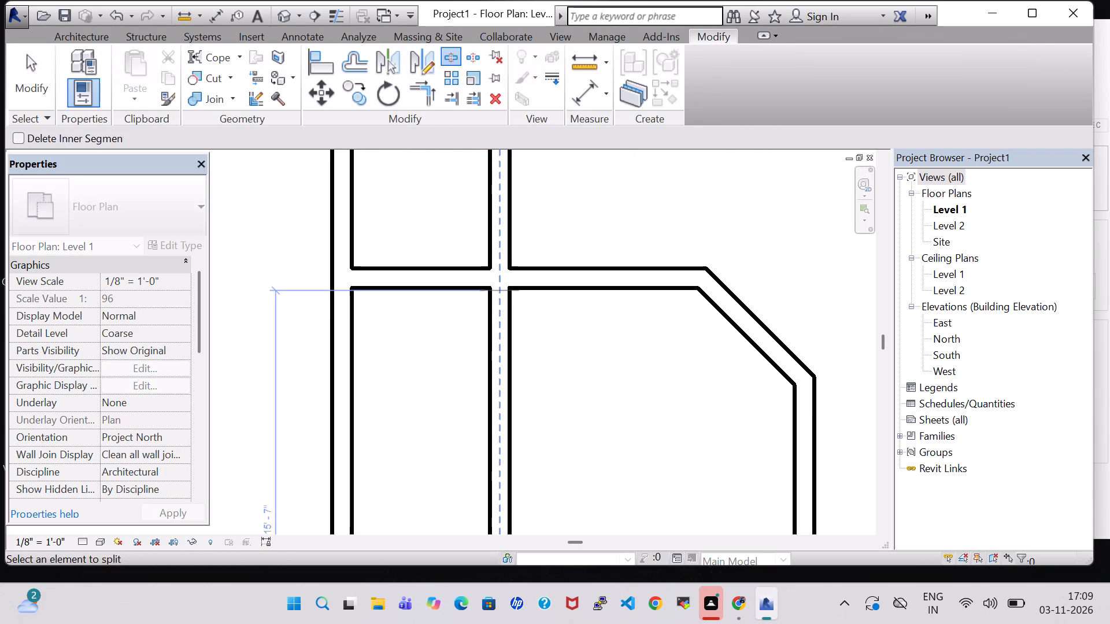
scroll(490, 380, "down", 5)
middle_click_drag(490, 387, 502, 251)
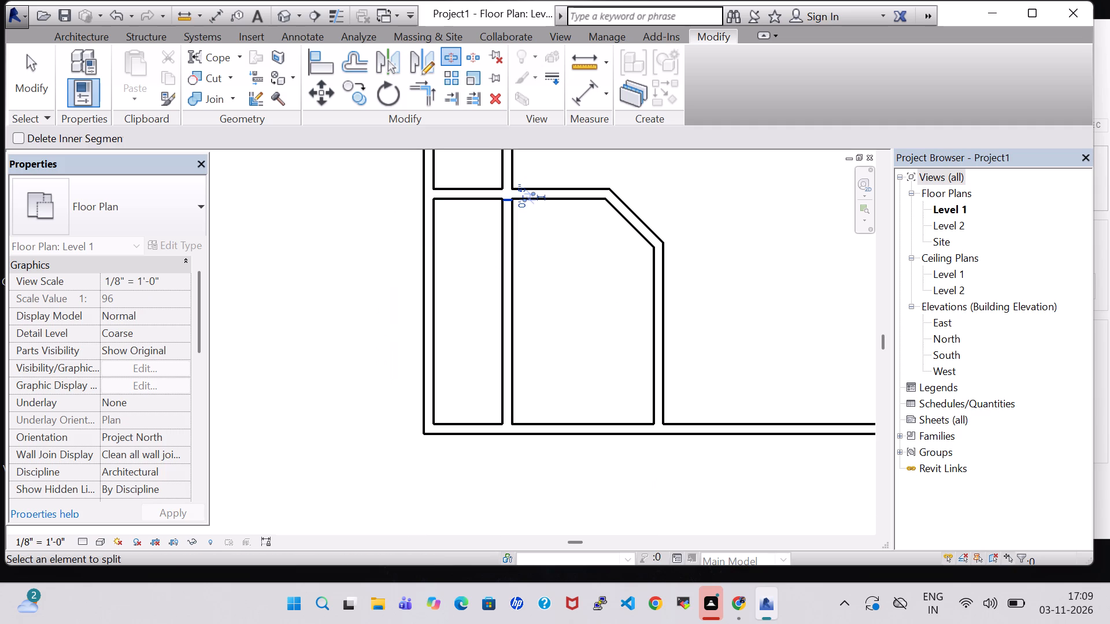
key("Escape")
key("Escape")
Delete the split-off lower wall segment running through the southwest corner room.
left_click(500, 303)
key("Delete")
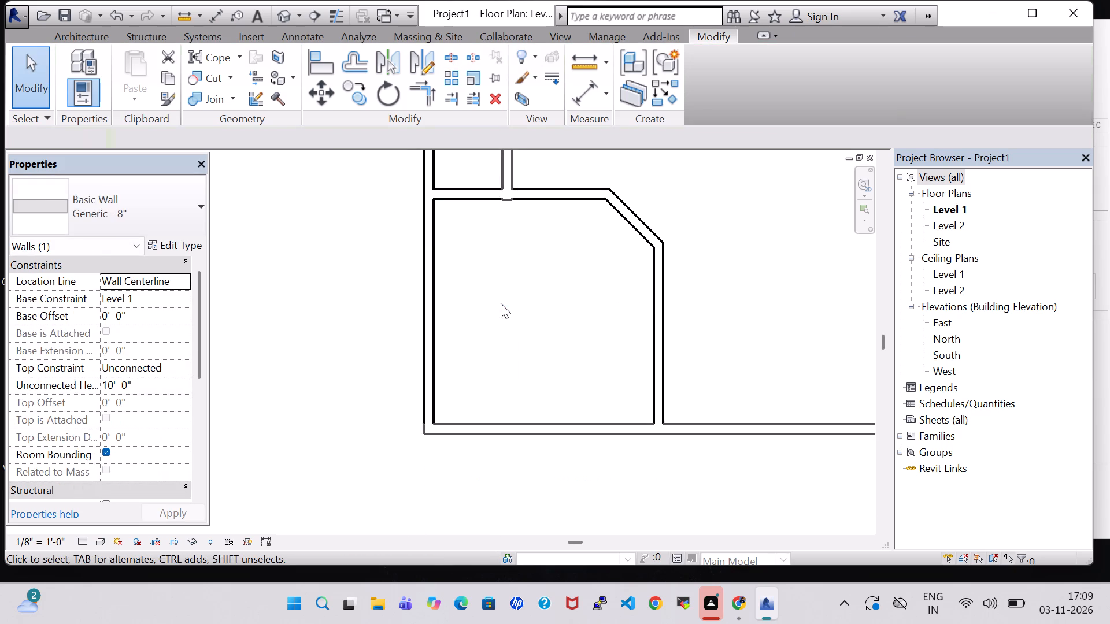
Nudge the remaining upper segment of the inner vertical wall up, removing its stub below the corner room's horizontal wall.
left_click(509, 200)
left_click(507, 278)
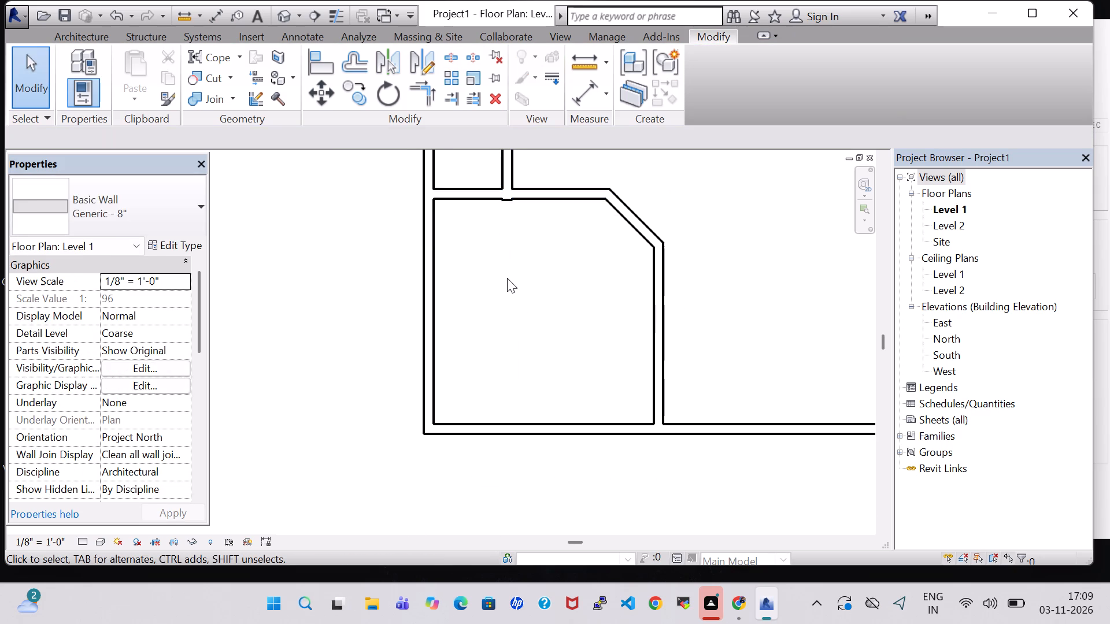
scroll(507, 278, "up", 4)
middle_click_drag(513, 253, 502, 435)
left_click(499, 326)
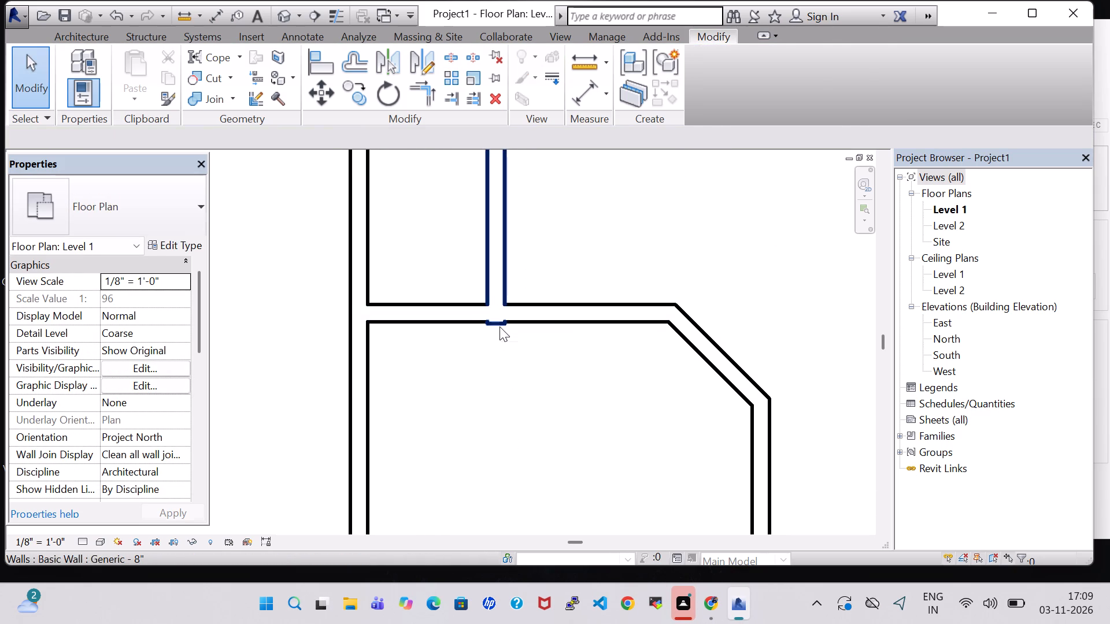
key("Up")
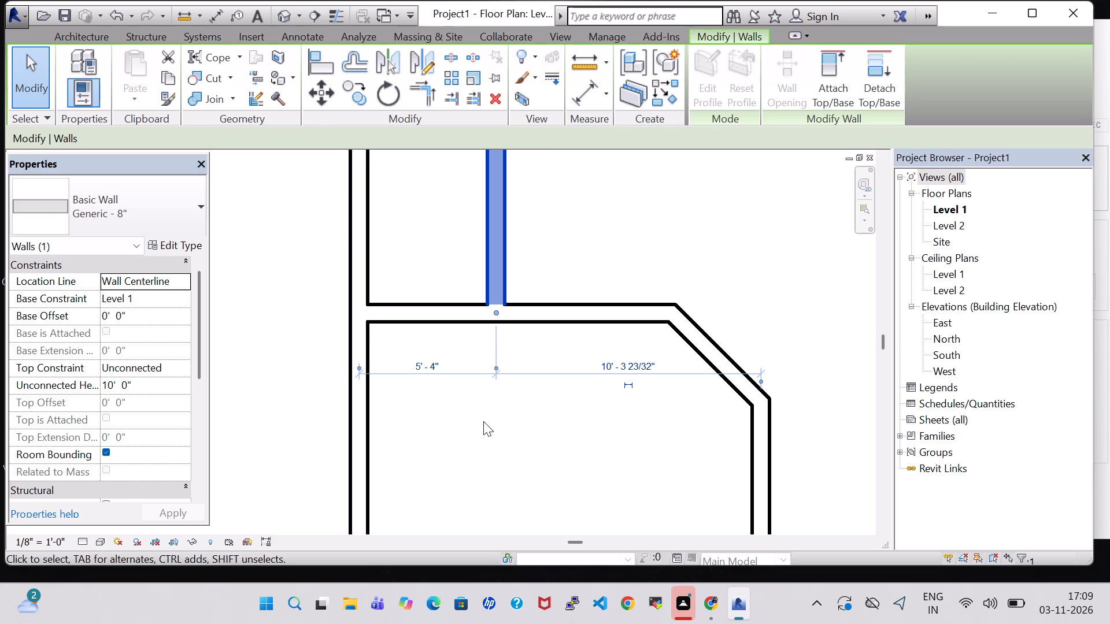
left_click(483, 421)
Draw a horizontal wall from the southwest corner room's east wall to the east exterior wall, about 8'-8" above the south wall.
scroll(483, 411, "down", 9)
middle_click_drag(595, 322, 591, 321)
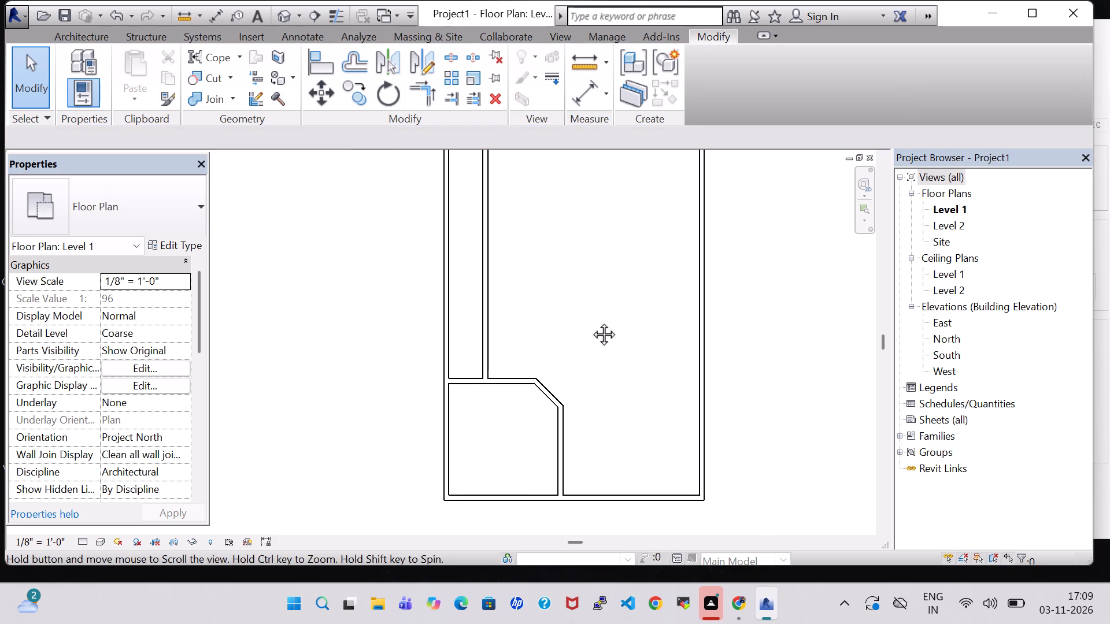
middle_click_drag(591, 321, 542, 307)
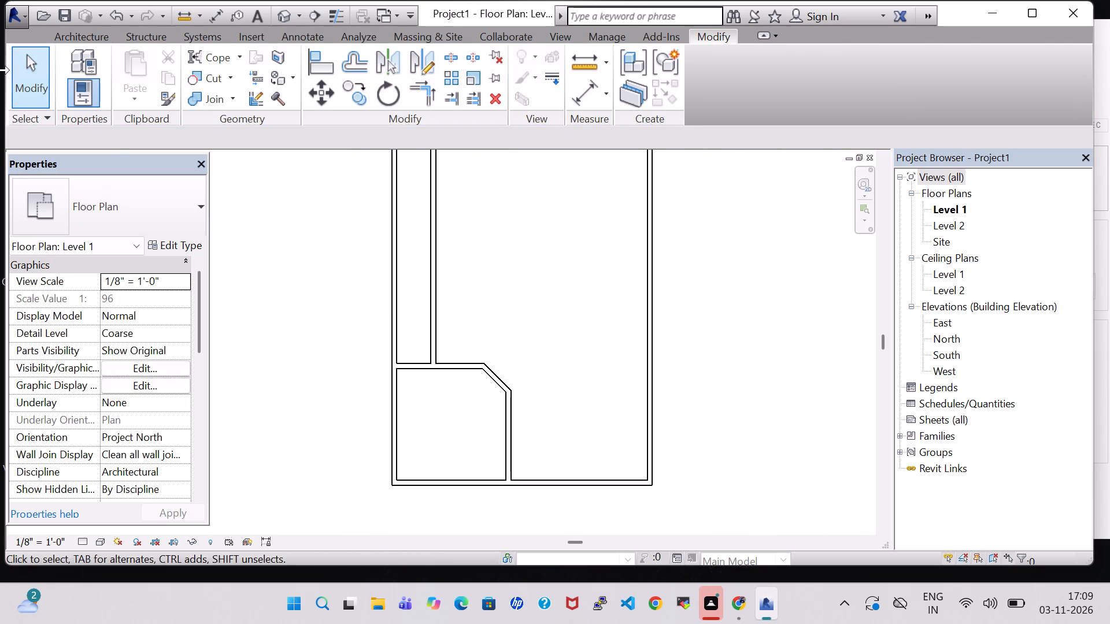
left_click(57, 36)
left_click(82, 60)
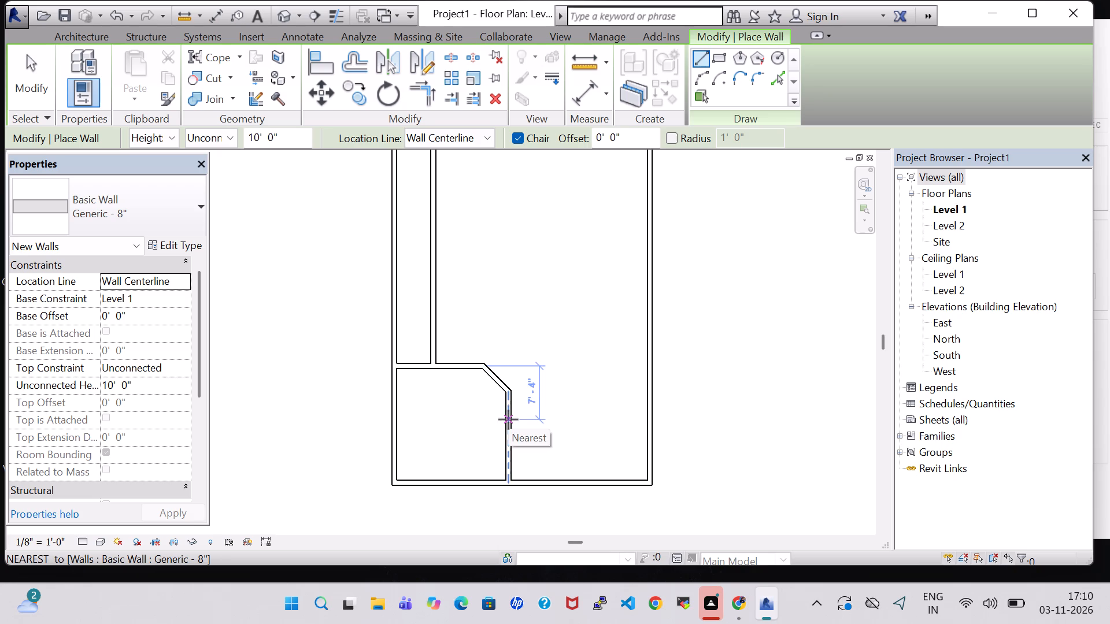
left_click(508, 419)
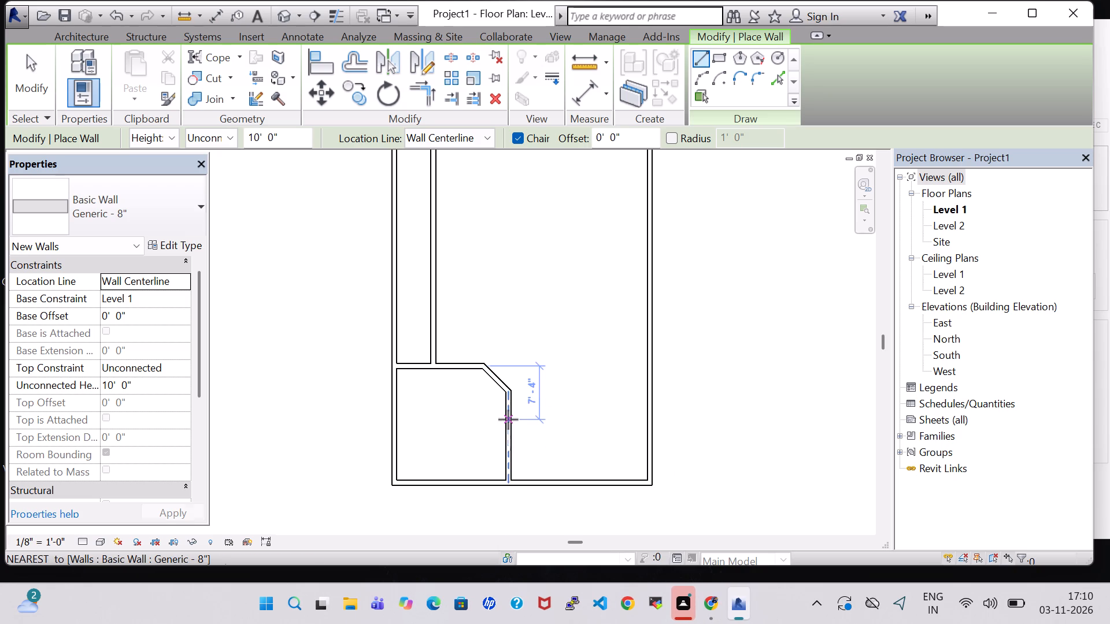
left_click(647, 417)
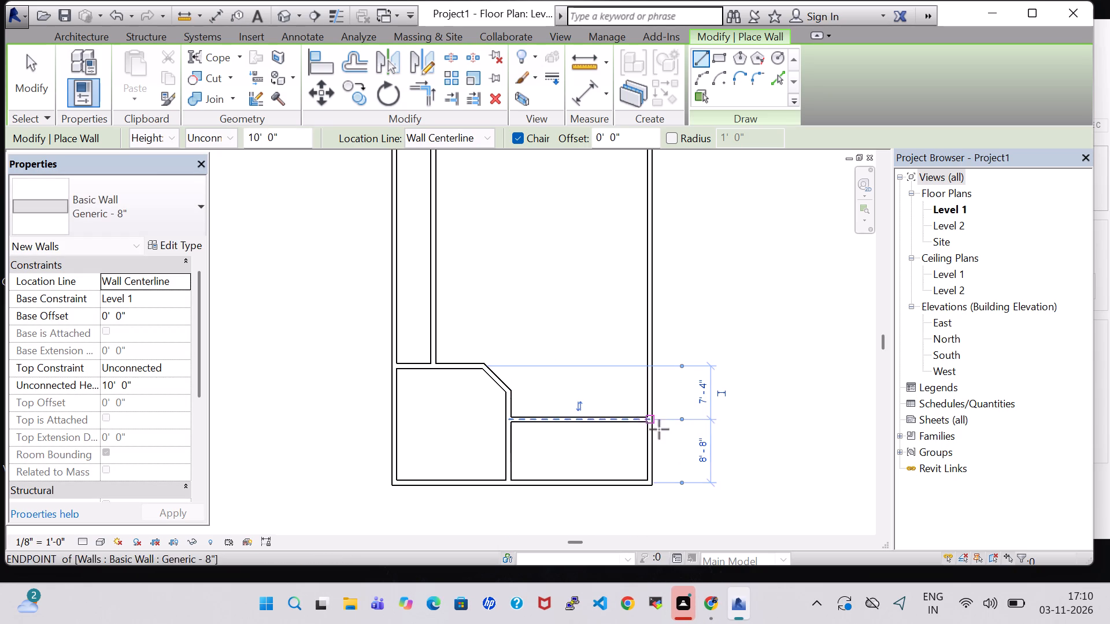
key("Escape")
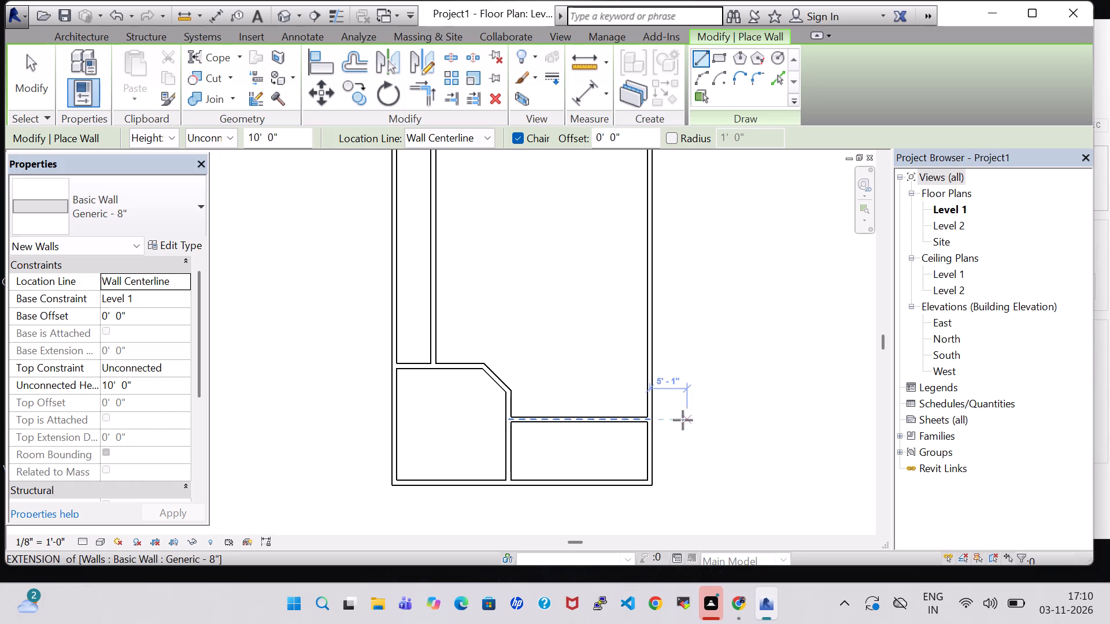
key("Escape")
key("Escape")
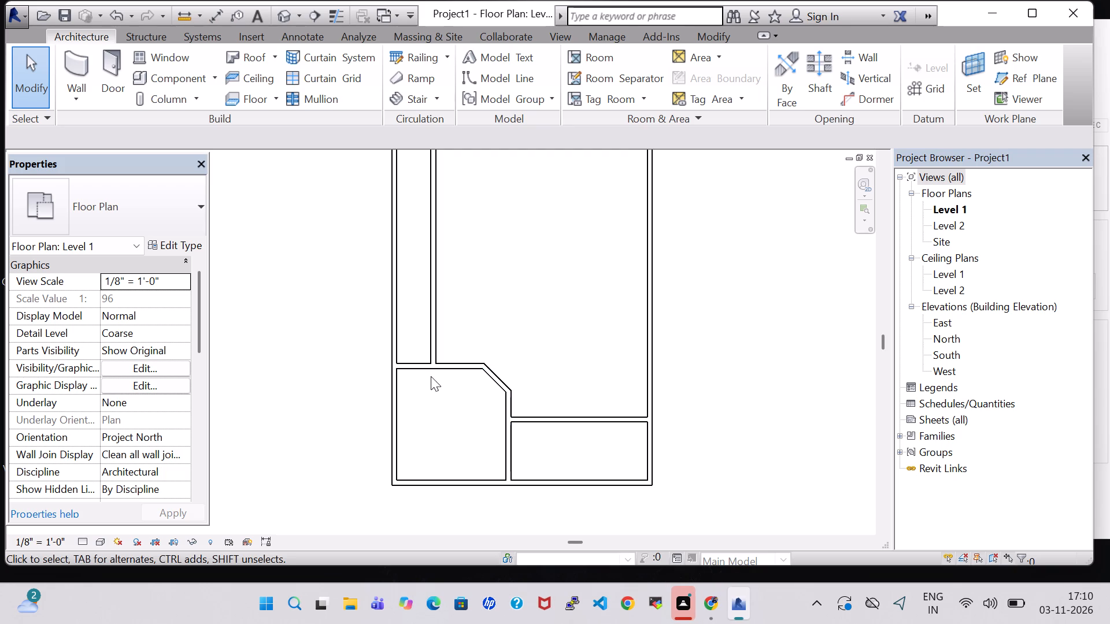
Draw a horizontal wall from the upper end of the corner room's diagonal straight east to the exterior wall.
left_click(79, 50)
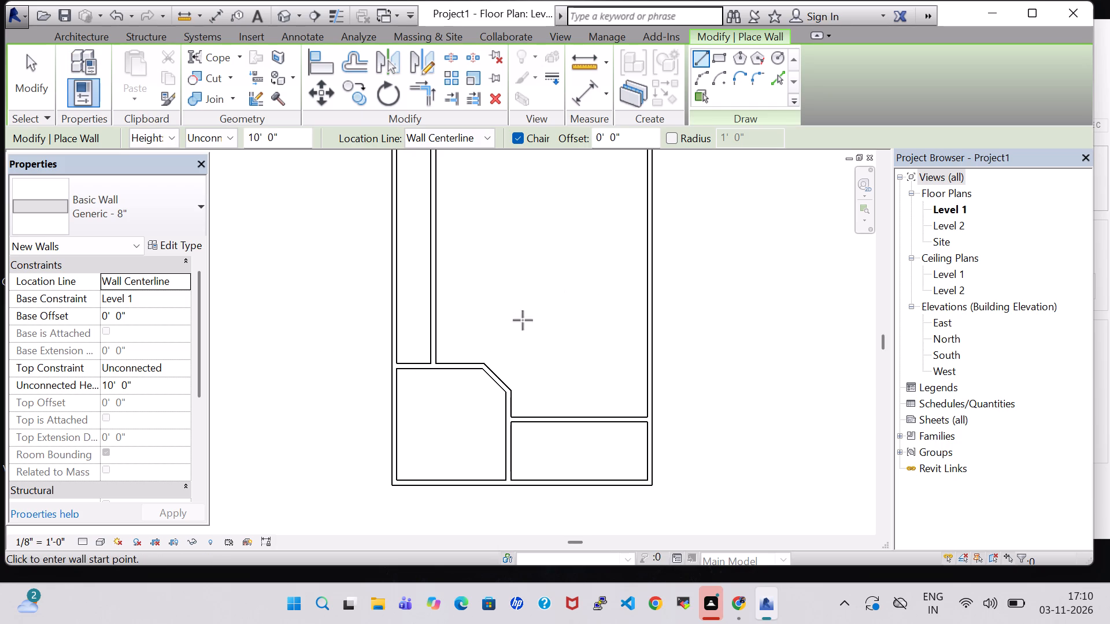
left_click(483, 366)
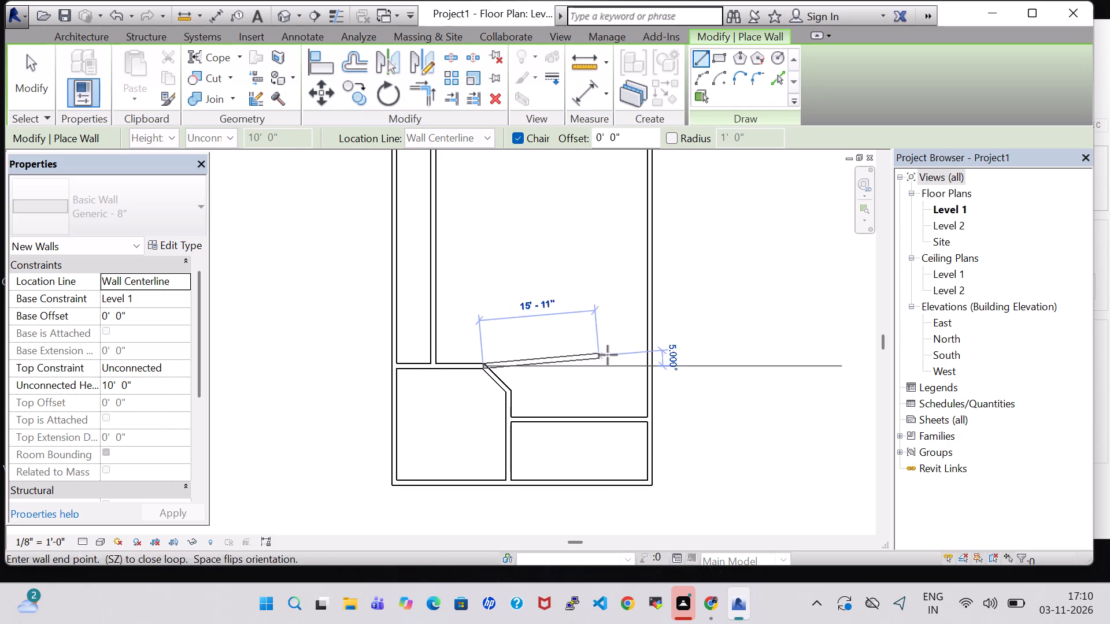
left_click(650, 366)
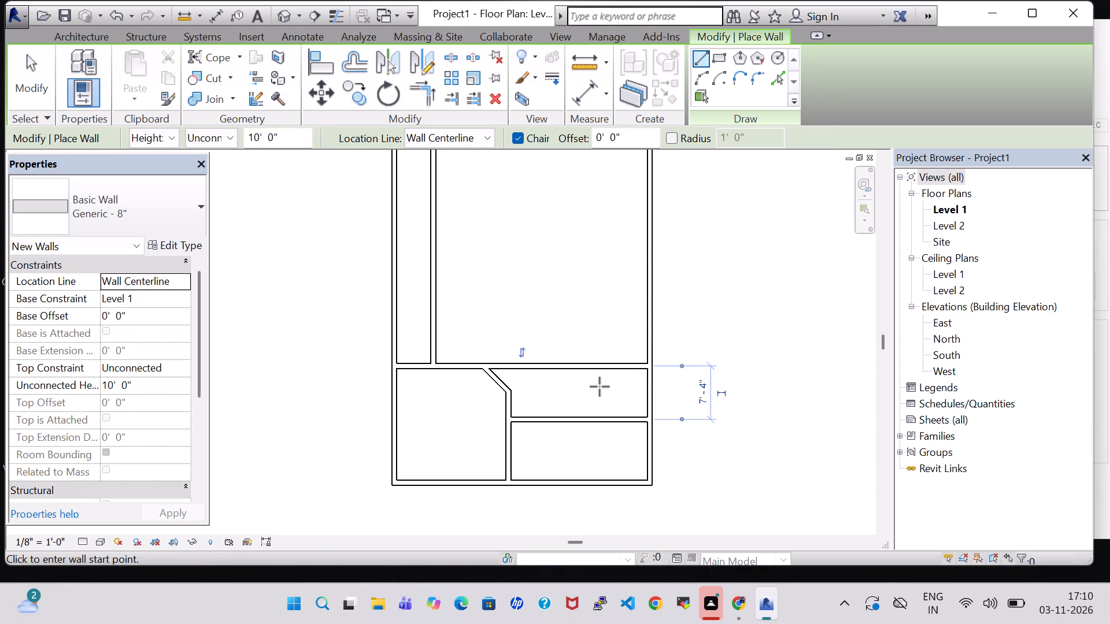
key("Escape")
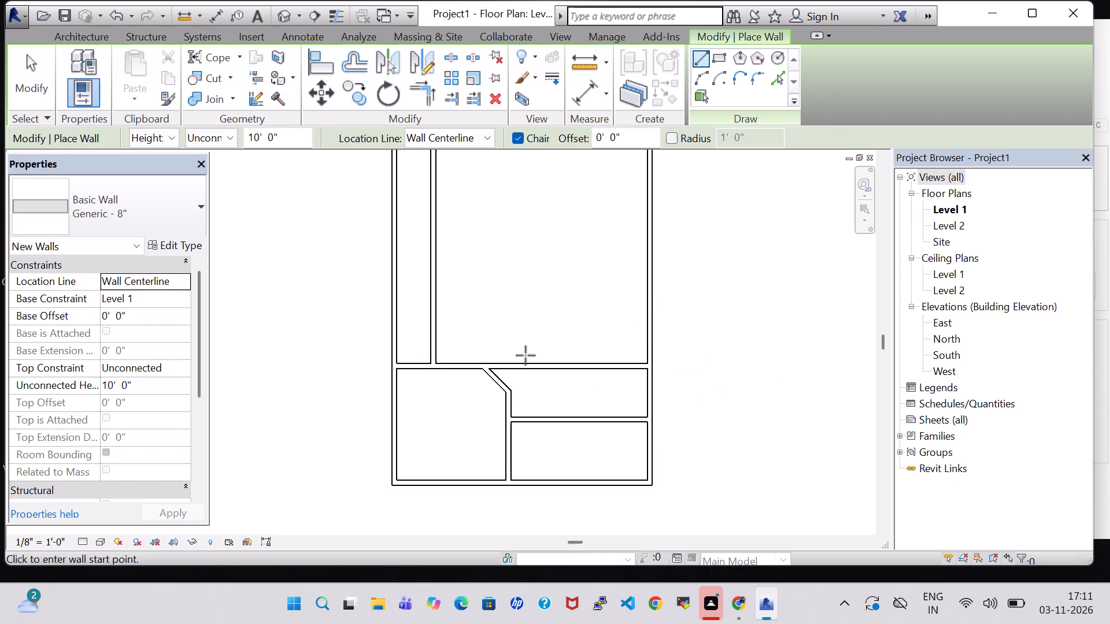
key("Escape")
key("Escape")
key("Escape")
key("Escape")
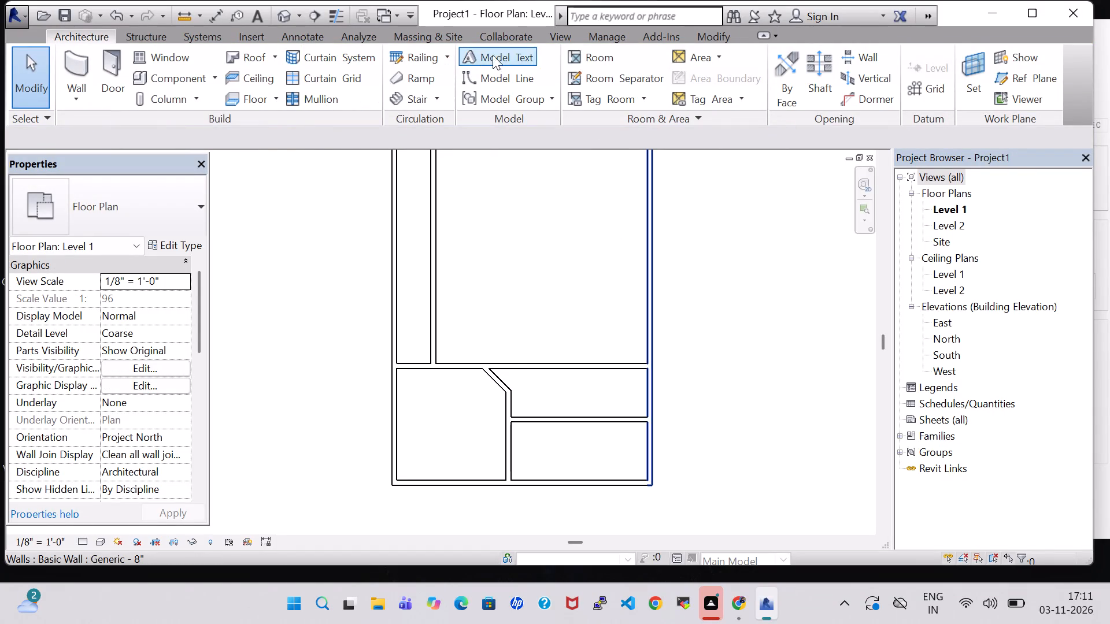
Split the new upper horizontal wall just east of its junction with the corner room's diagonal.
left_click(713, 34)
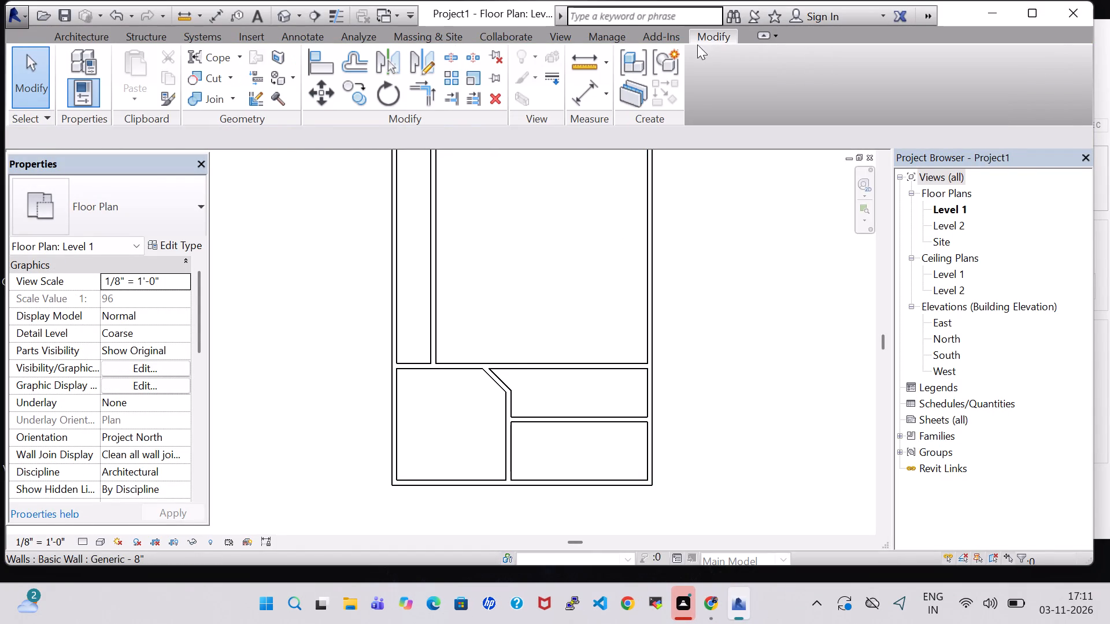
left_click(85, 34)
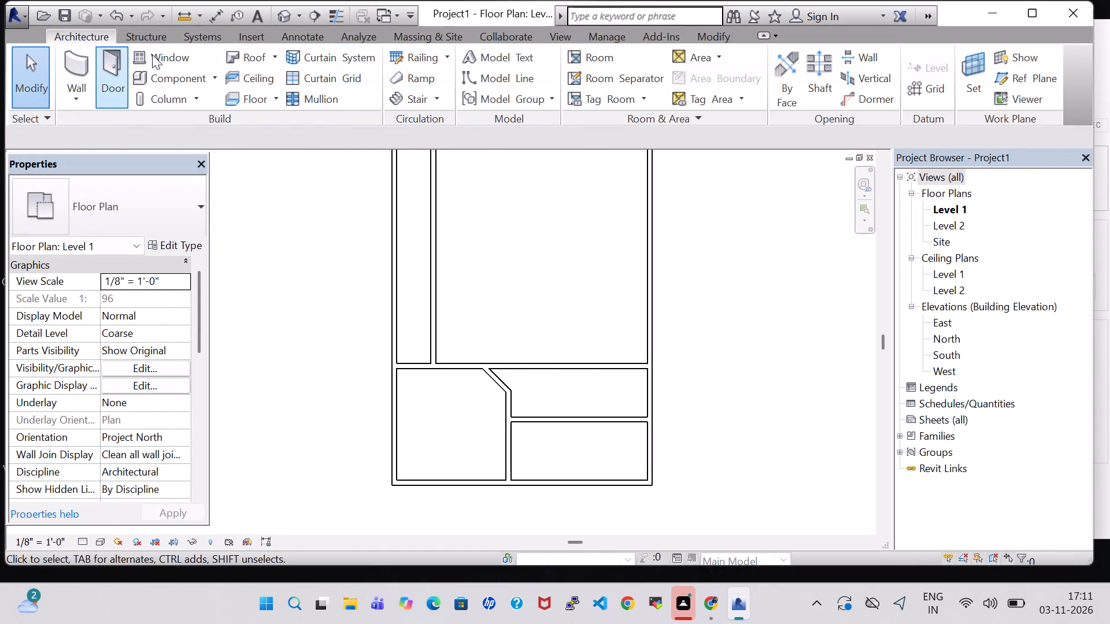
left_click(728, 42)
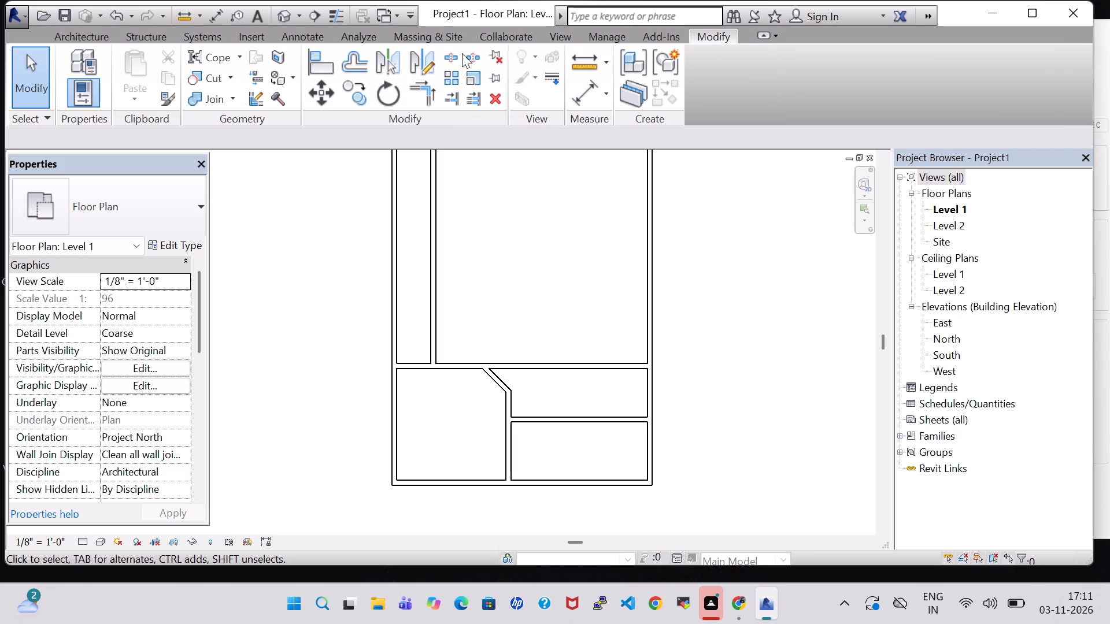
left_click(454, 51)
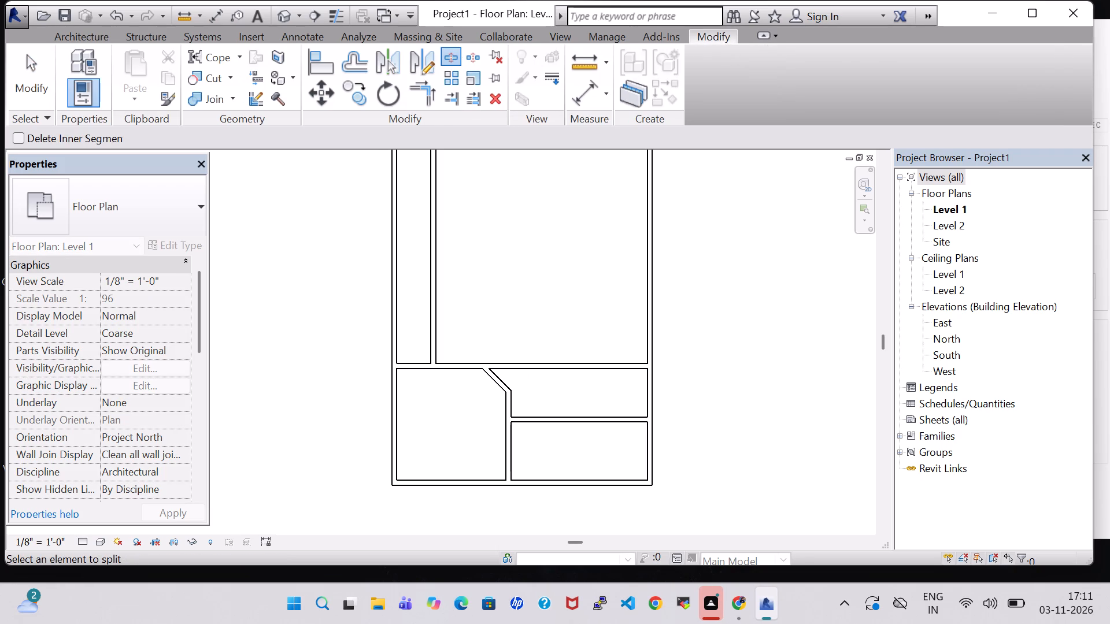
scroll(517, 377, "up", 6)
scroll(462, 346, "up", 4)
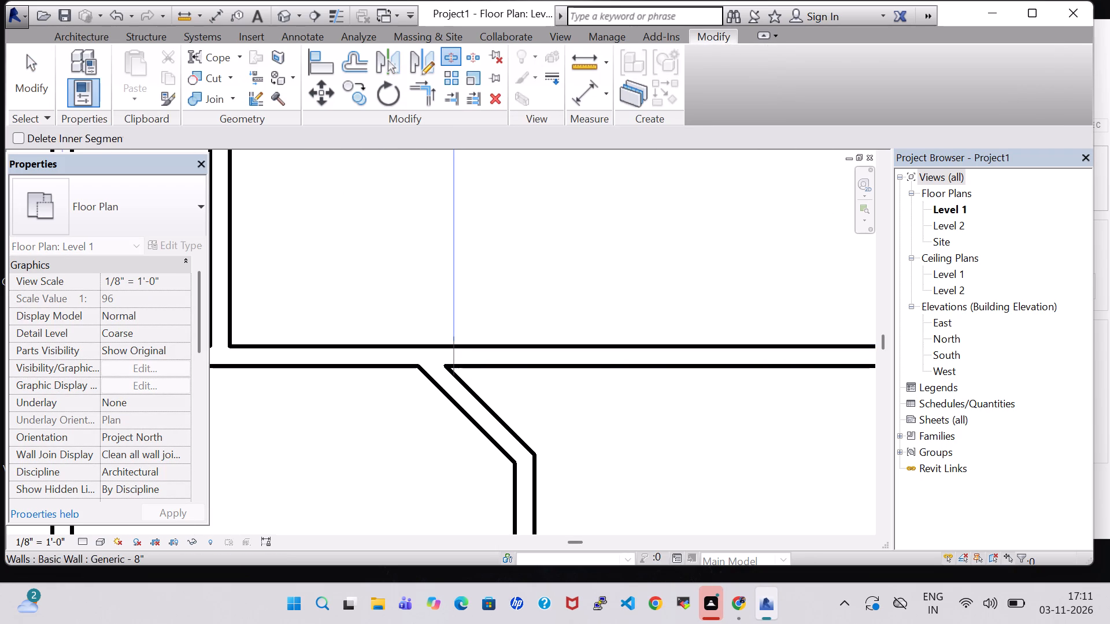
left_click(456, 350)
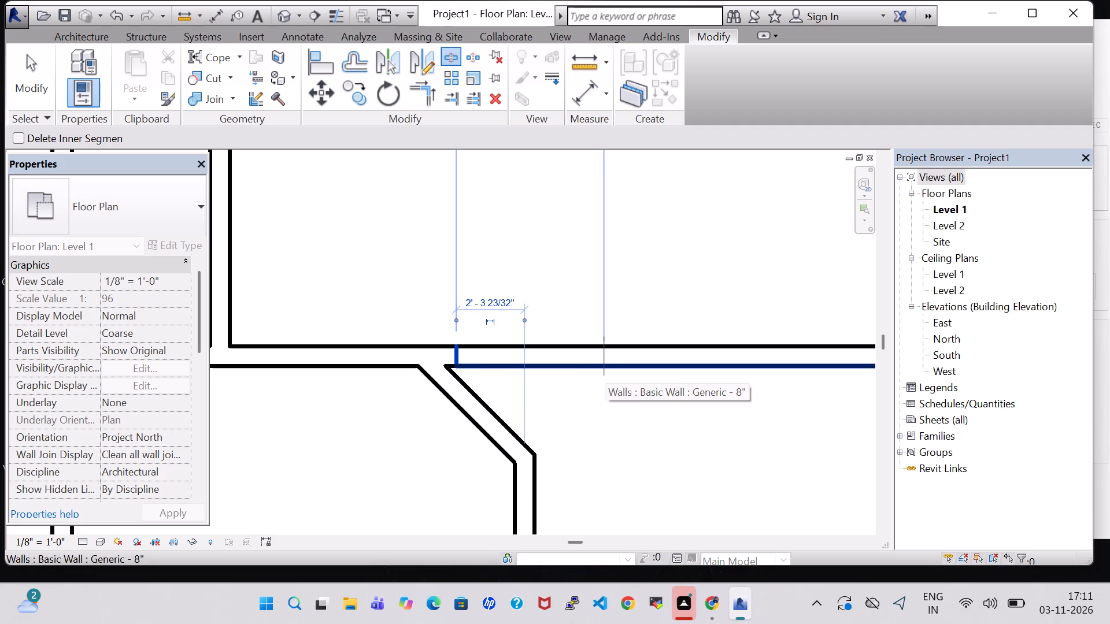
scroll(605, 373, "down", 3)
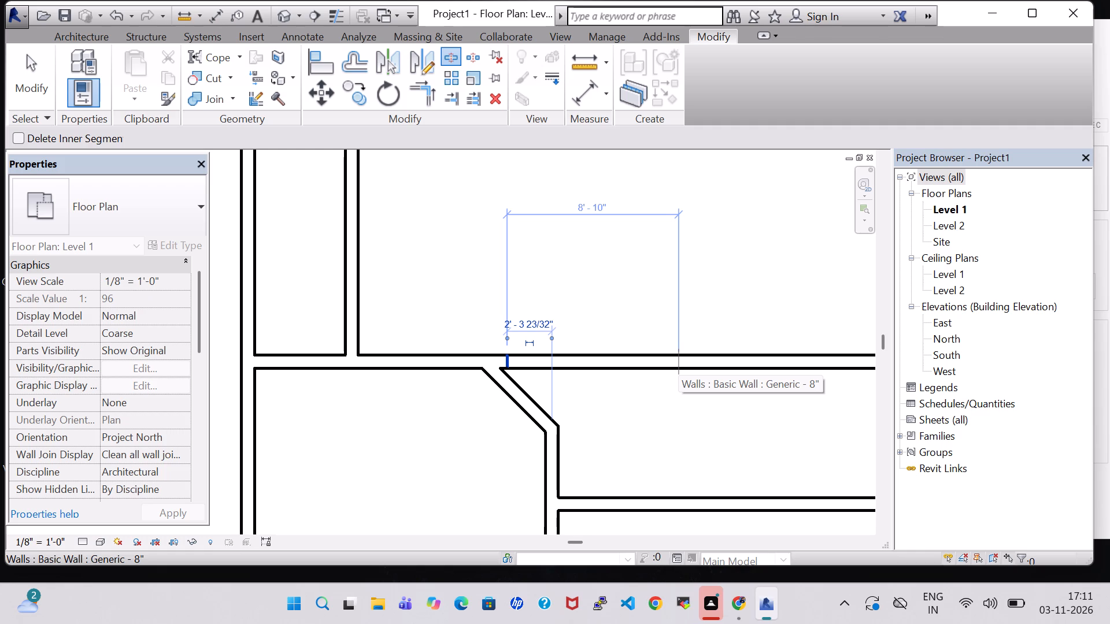
key("Escape")
key("Escape")
key("Escape")
key("Escape")
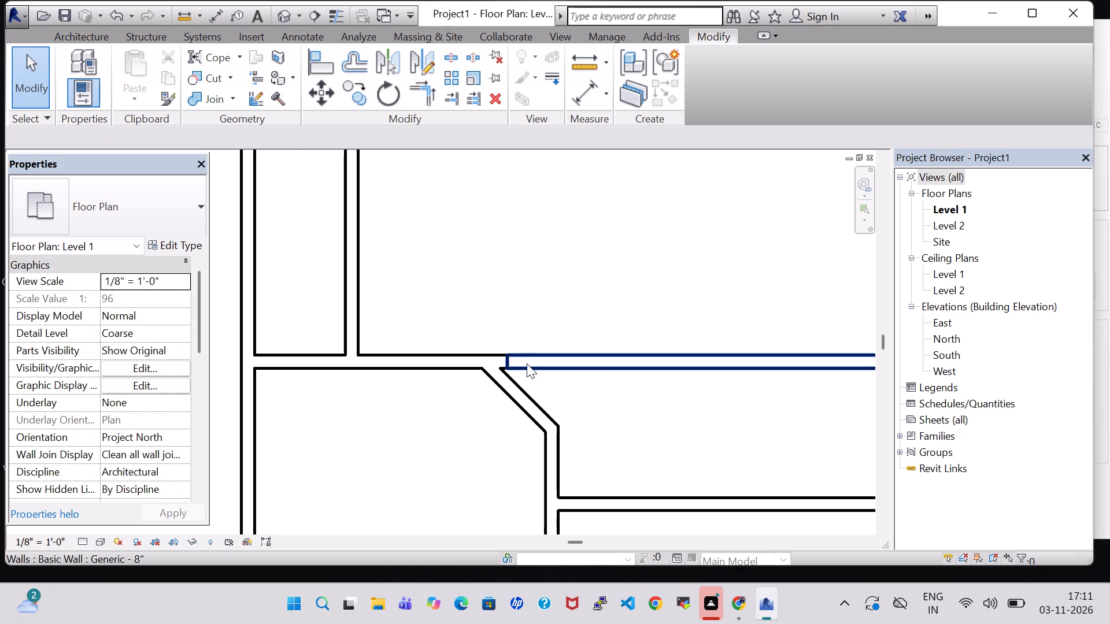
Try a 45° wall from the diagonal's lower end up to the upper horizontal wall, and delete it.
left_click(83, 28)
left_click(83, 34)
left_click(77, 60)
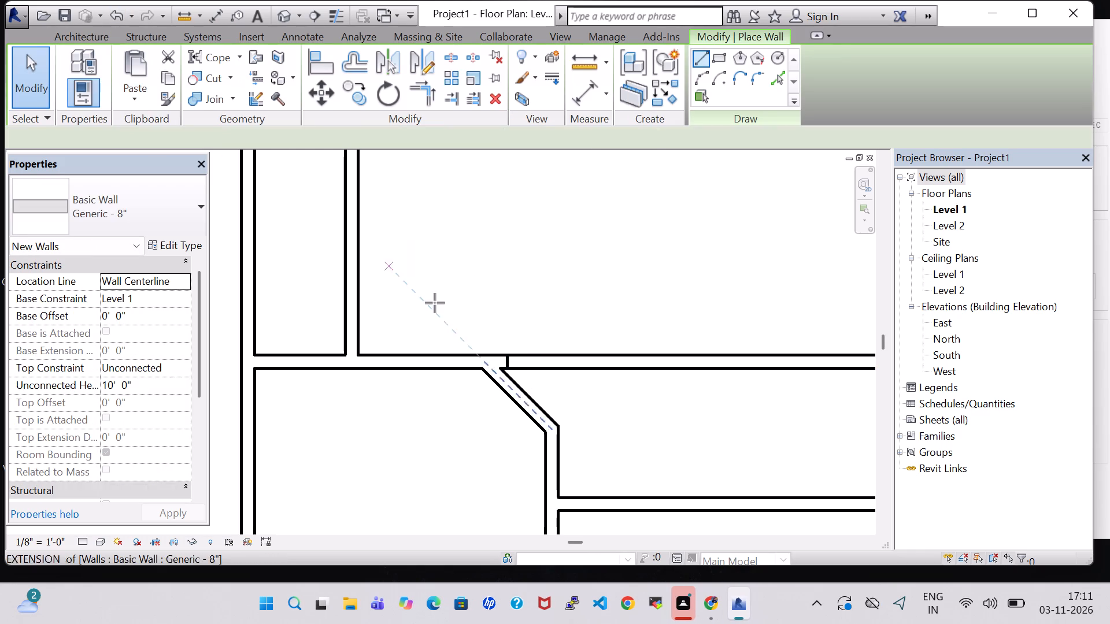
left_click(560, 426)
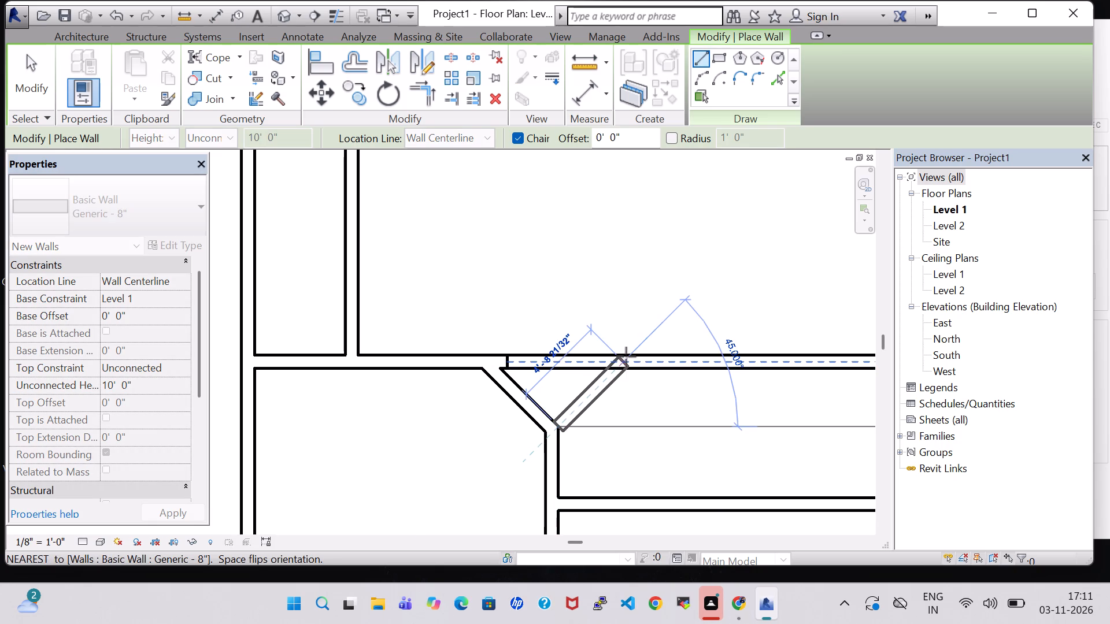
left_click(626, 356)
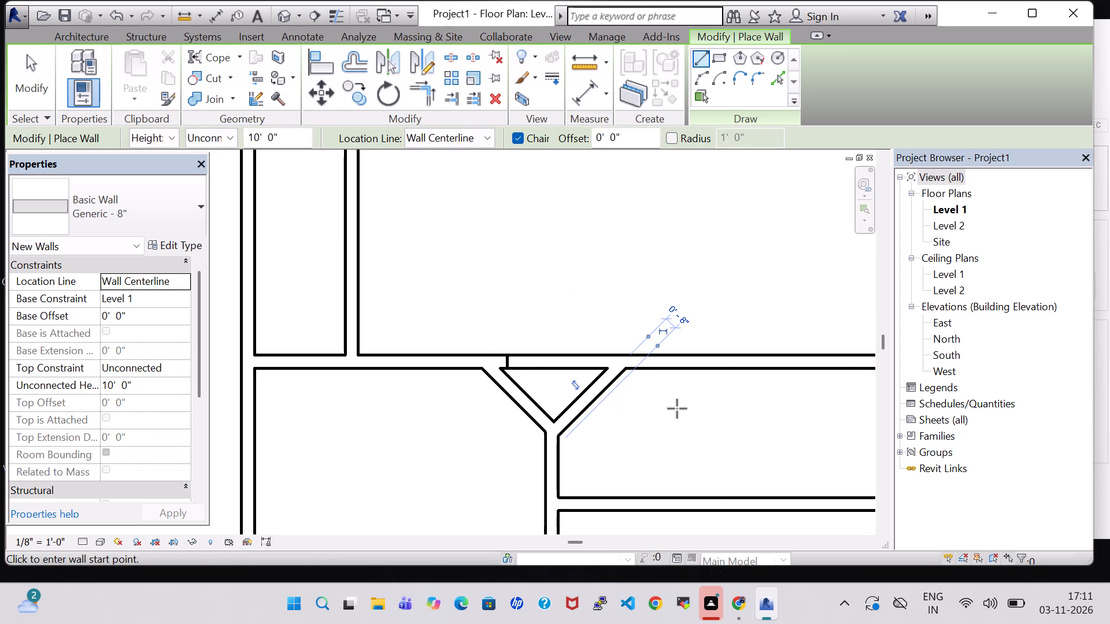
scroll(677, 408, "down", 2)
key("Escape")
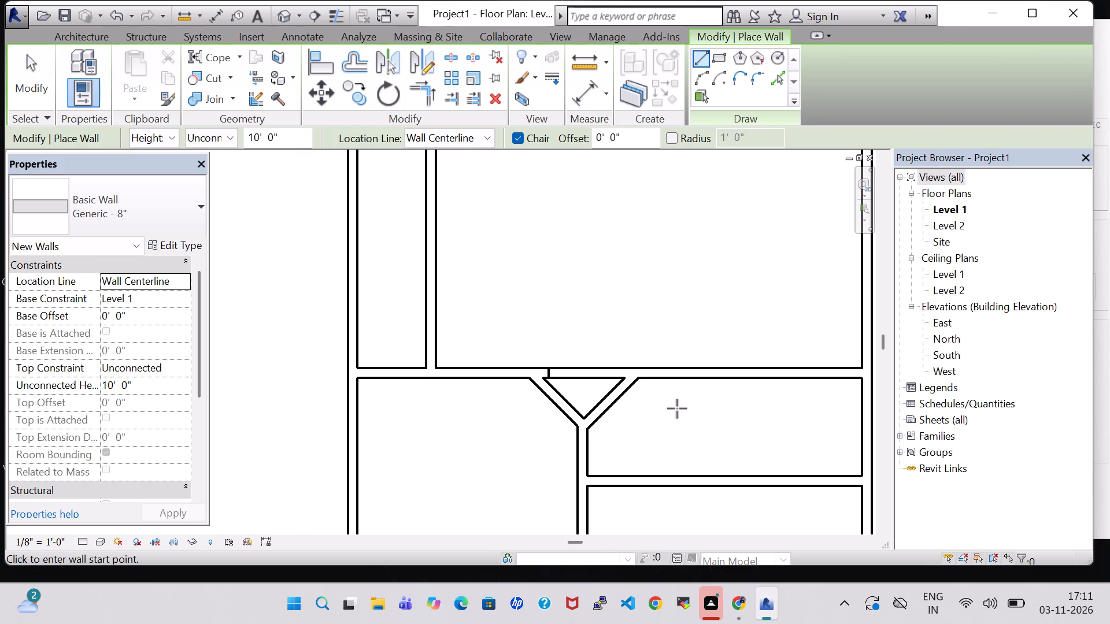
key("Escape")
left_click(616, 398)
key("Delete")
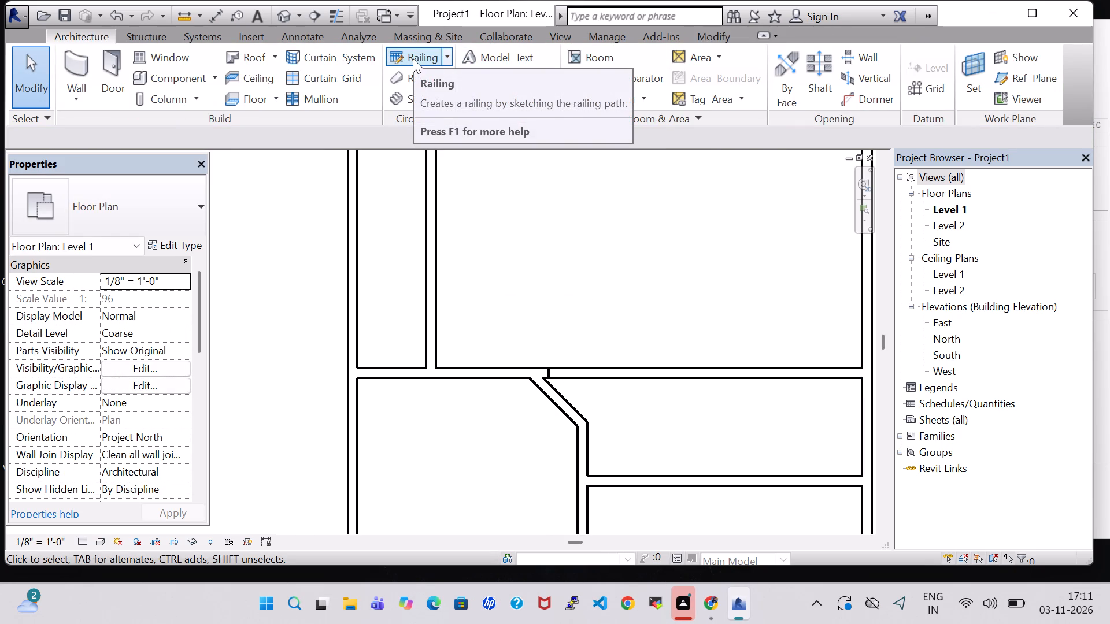
Split the upper horizontal wall a second time, about 12'-11" from the east exterior wall.
left_click(712, 32)
left_click(456, 58)
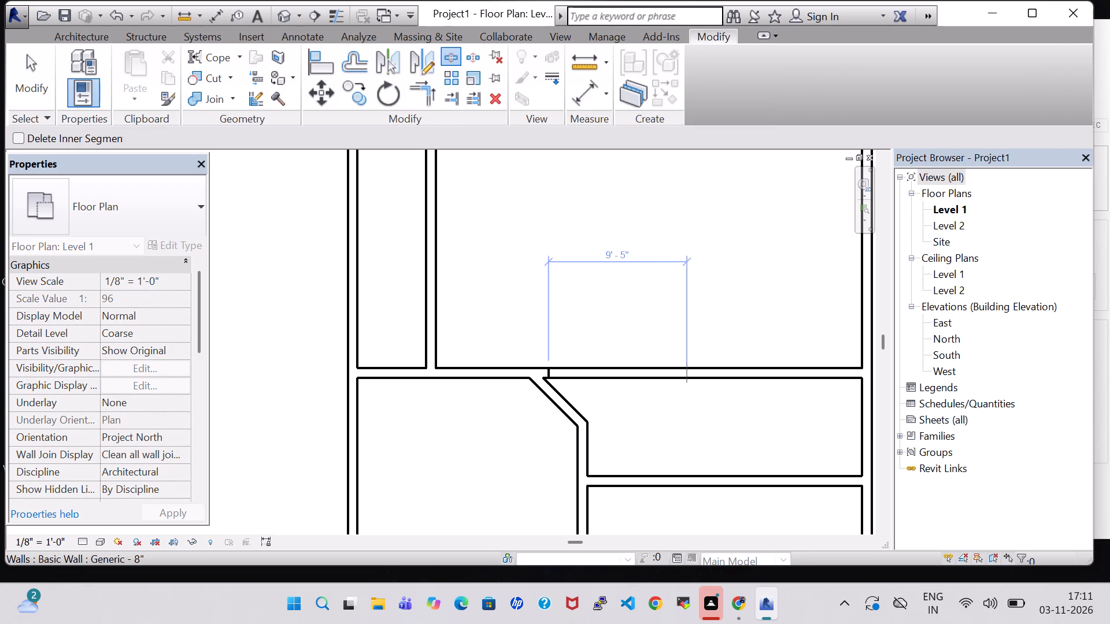
left_click(678, 376)
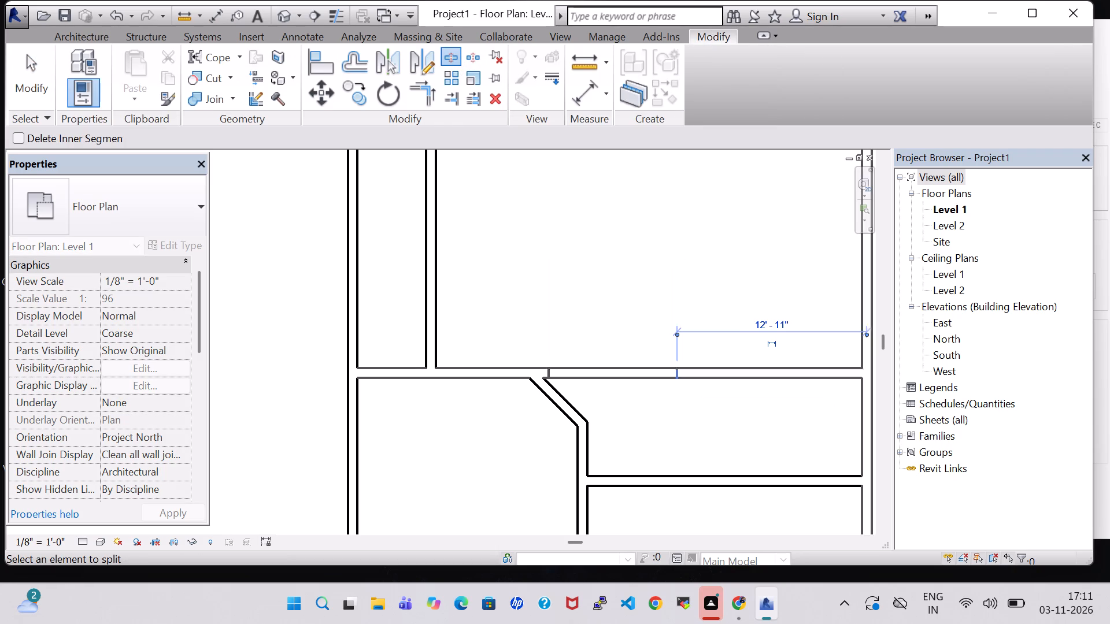
key("Escape")
key("Escape")
Delete the wall segment between the two splits to leave an opening beside the corner room's diagonal.
left_click(647, 377)
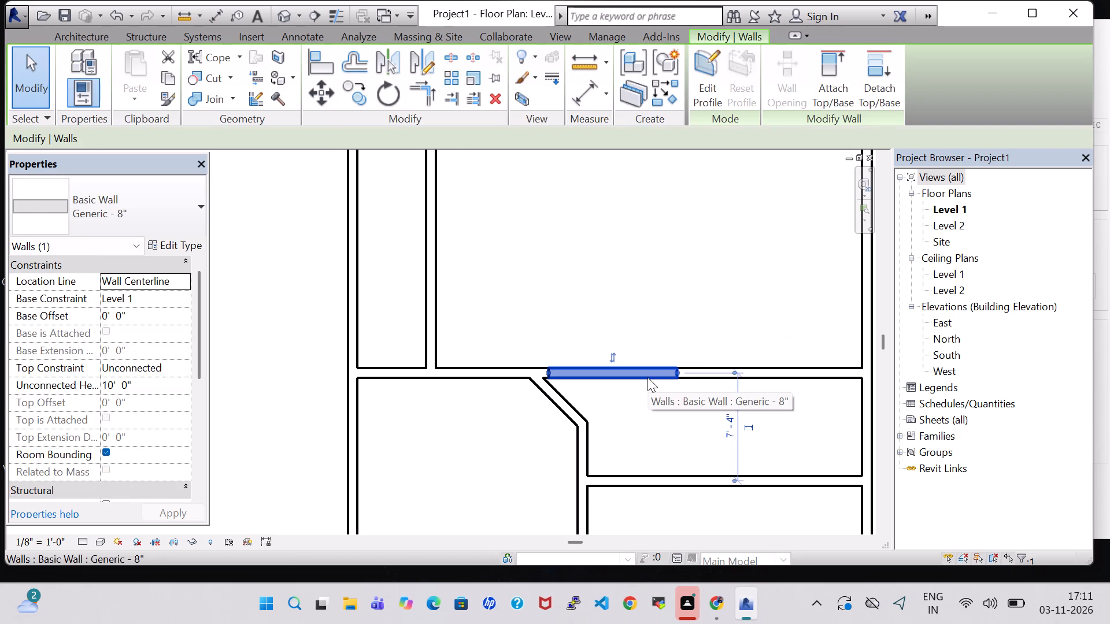
key("Delete")
scroll(633, 402, "down", 3)
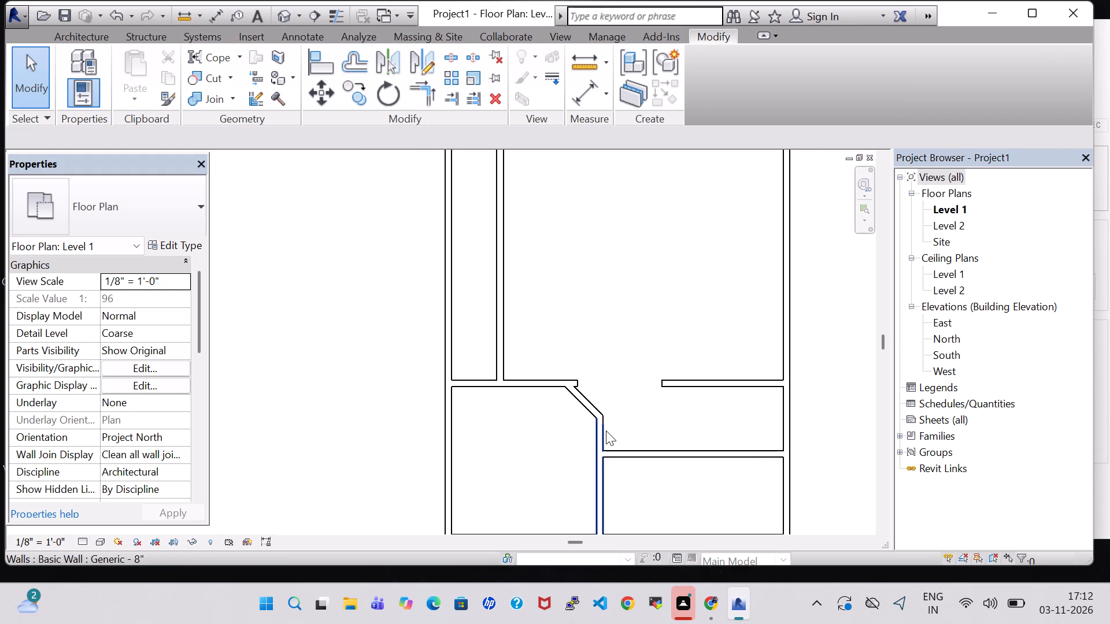
Nudge the lower horizontal wall down to about 6'-8" above the south wall and 9'-4" below the upper horizontal wall.
left_click(696, 454)
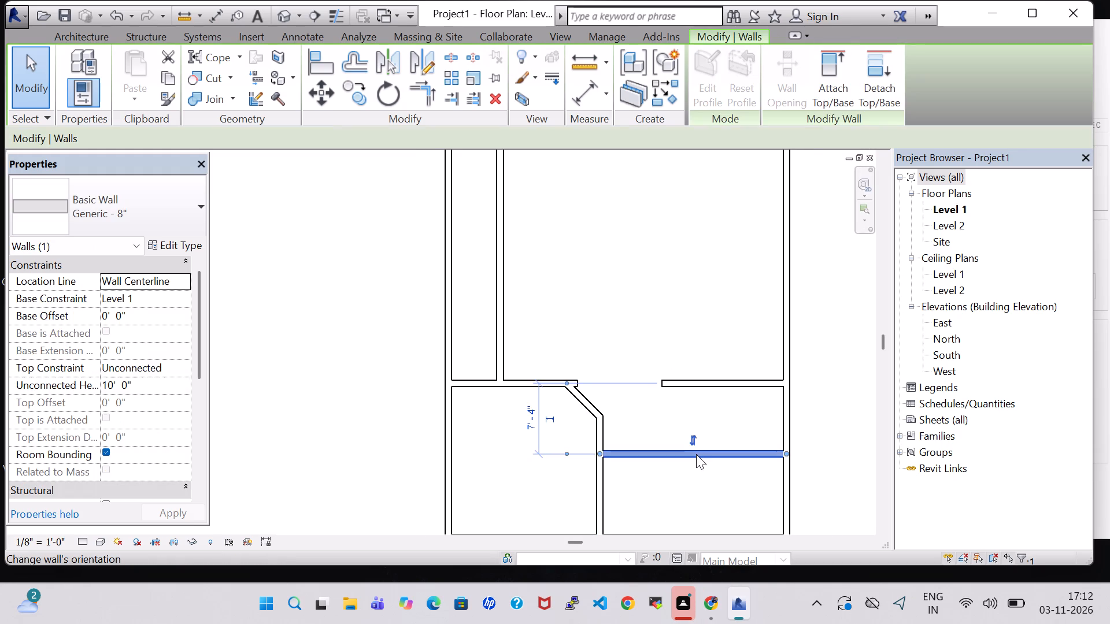
key("Down")
key("Down")
key("Down")
key("Down")
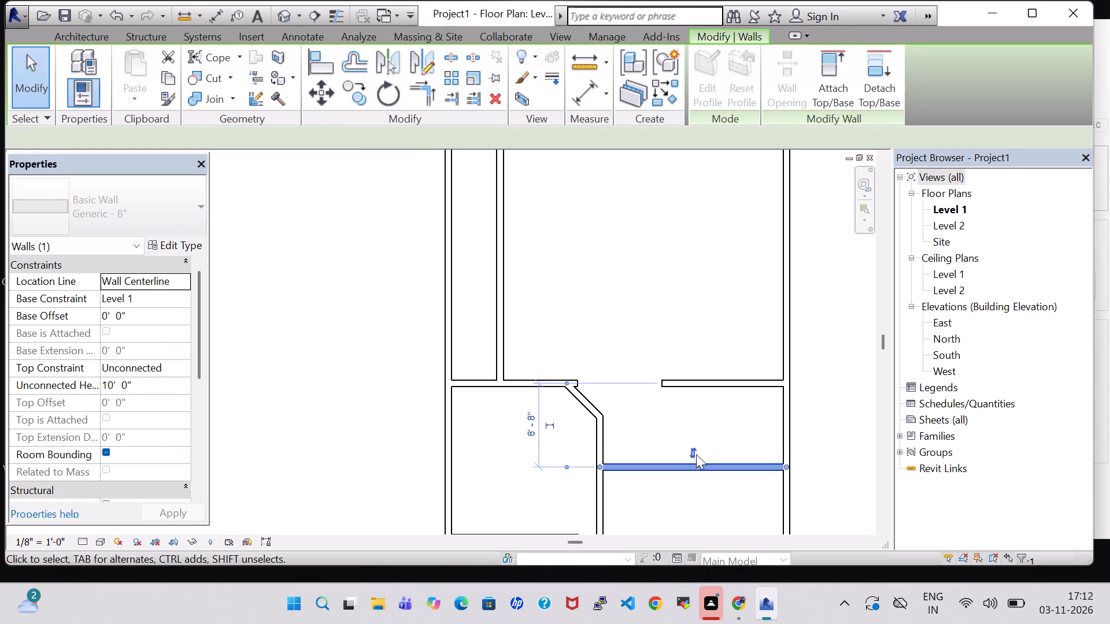
key("Down")
middle_click_drag(642, 447, 634, 366)
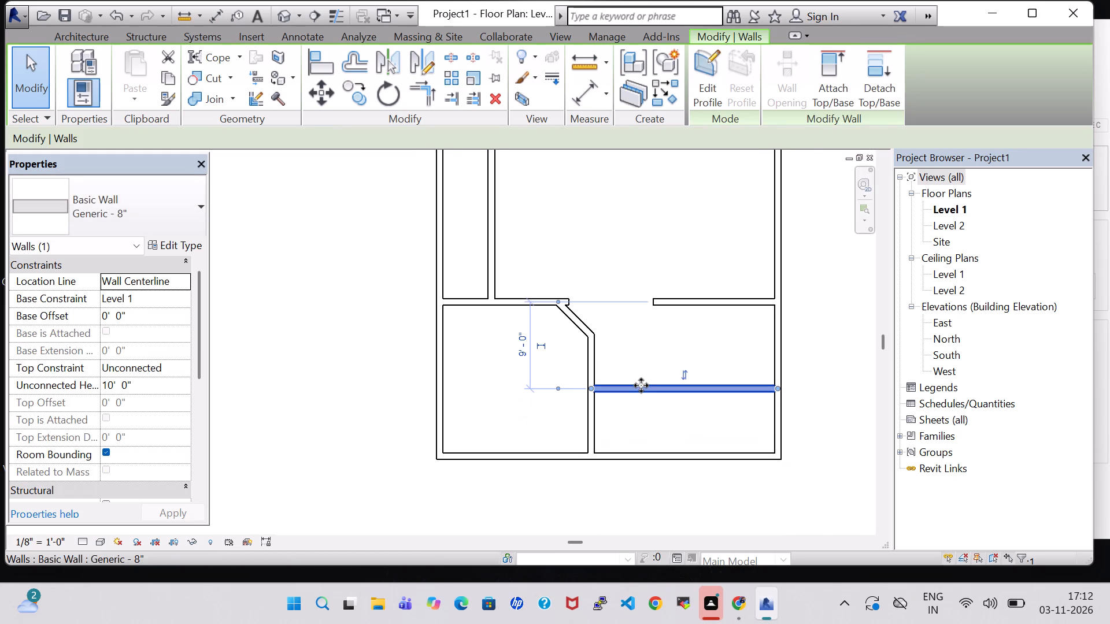
key("Down")
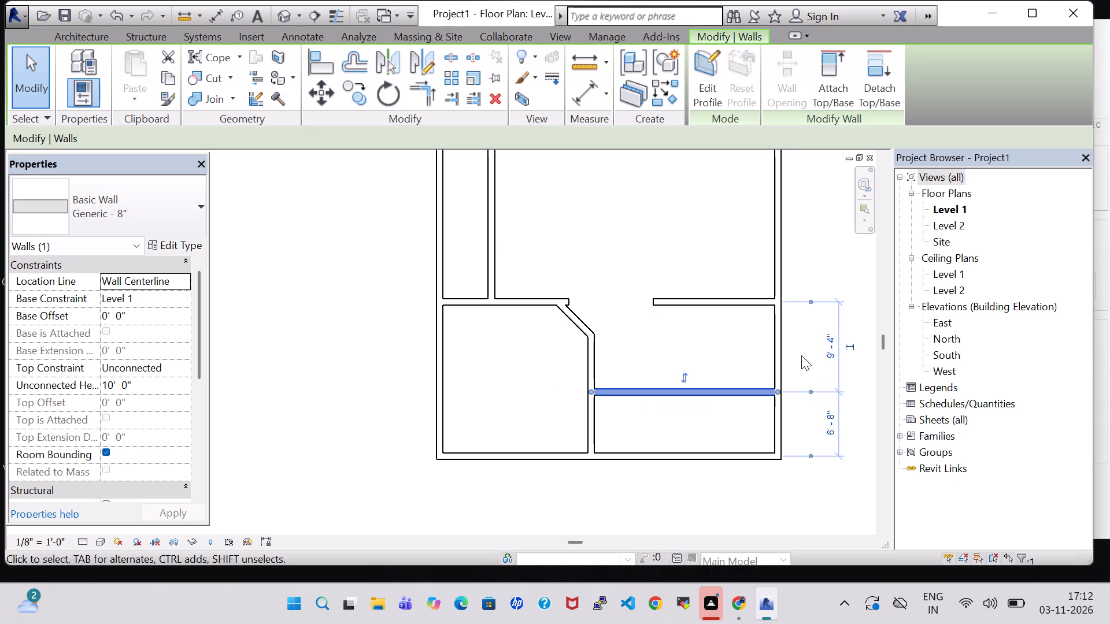
left_click(801, 355)
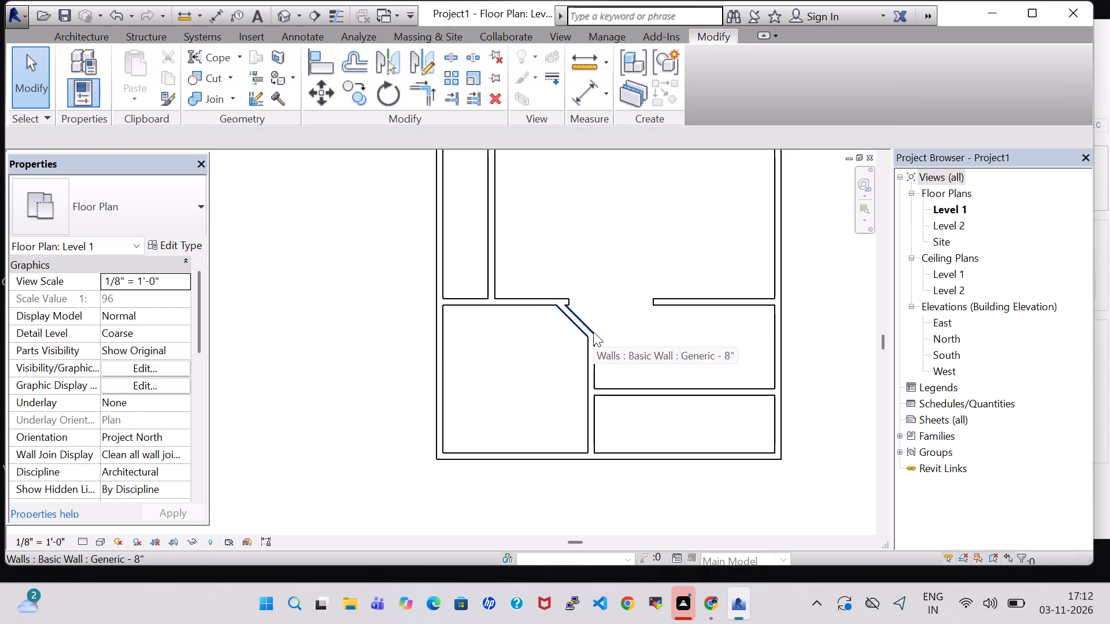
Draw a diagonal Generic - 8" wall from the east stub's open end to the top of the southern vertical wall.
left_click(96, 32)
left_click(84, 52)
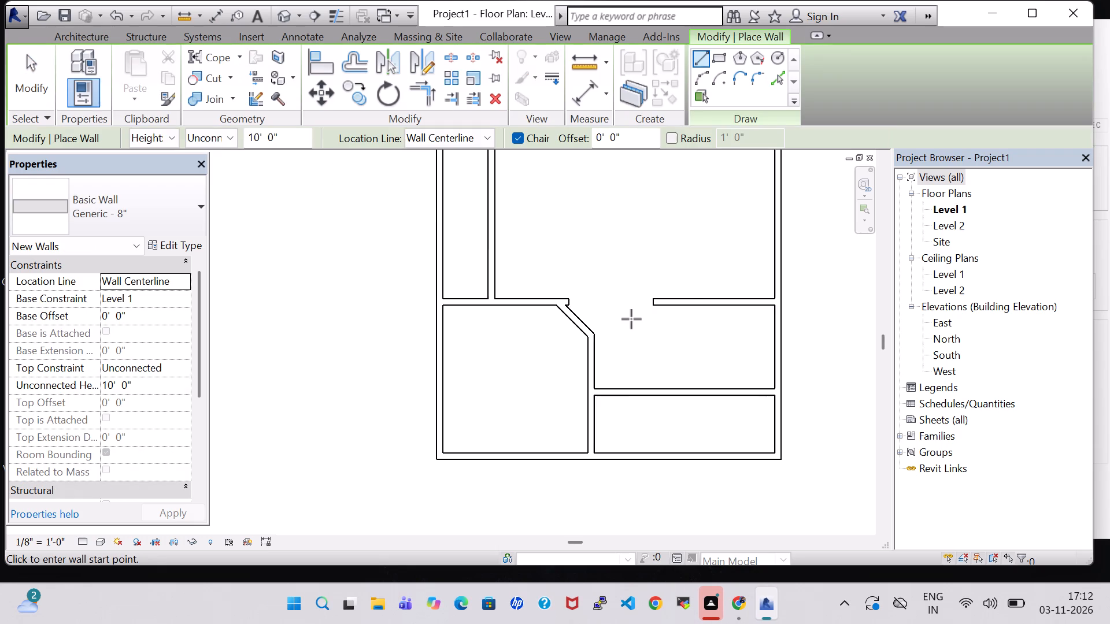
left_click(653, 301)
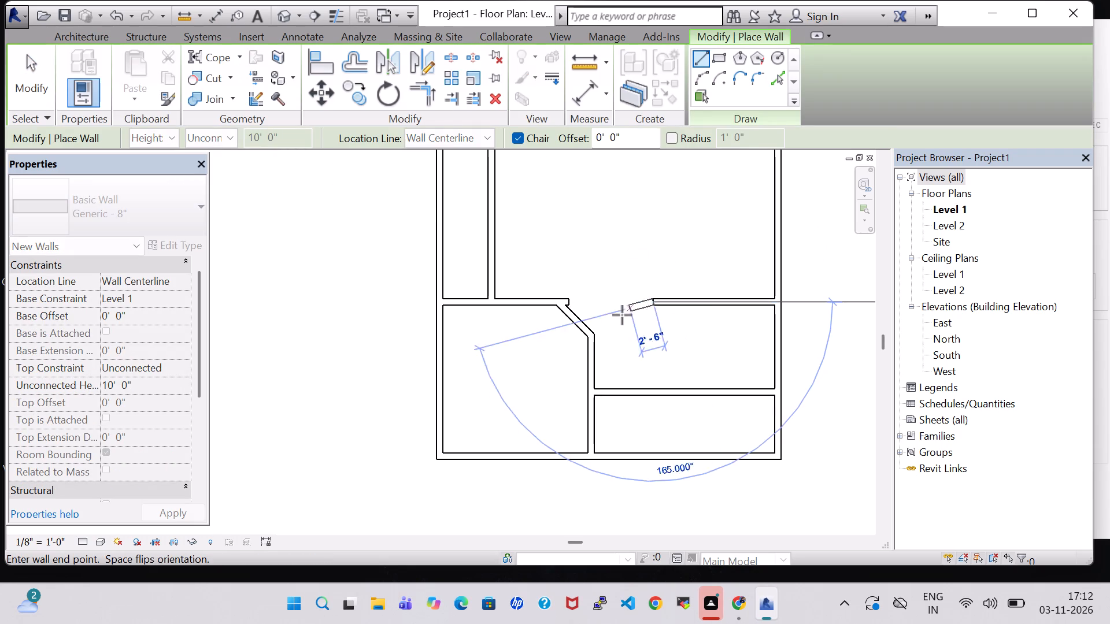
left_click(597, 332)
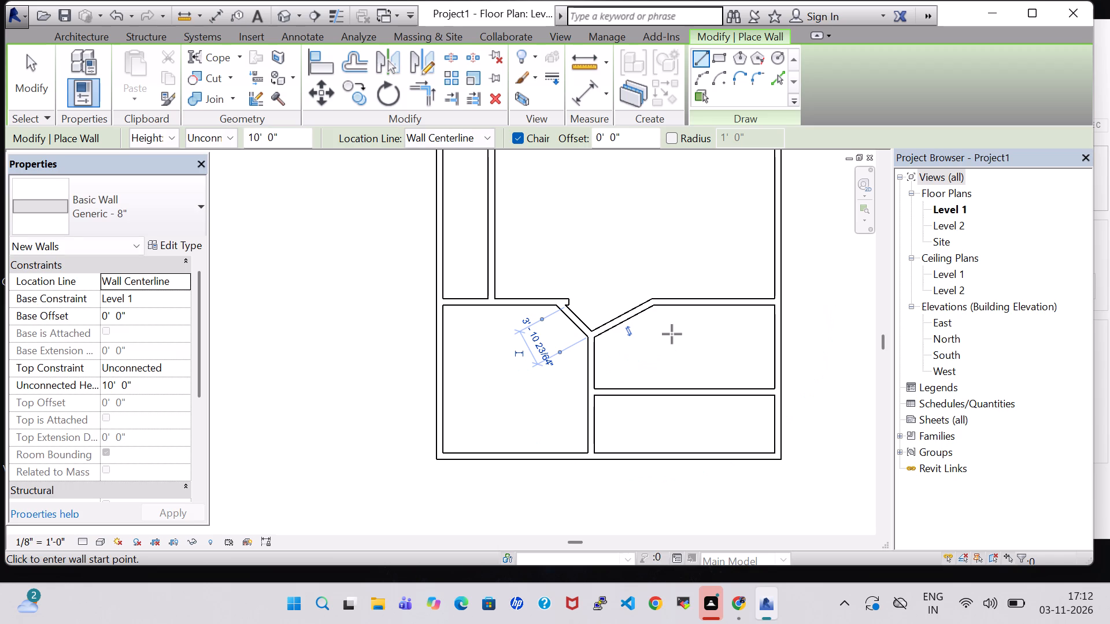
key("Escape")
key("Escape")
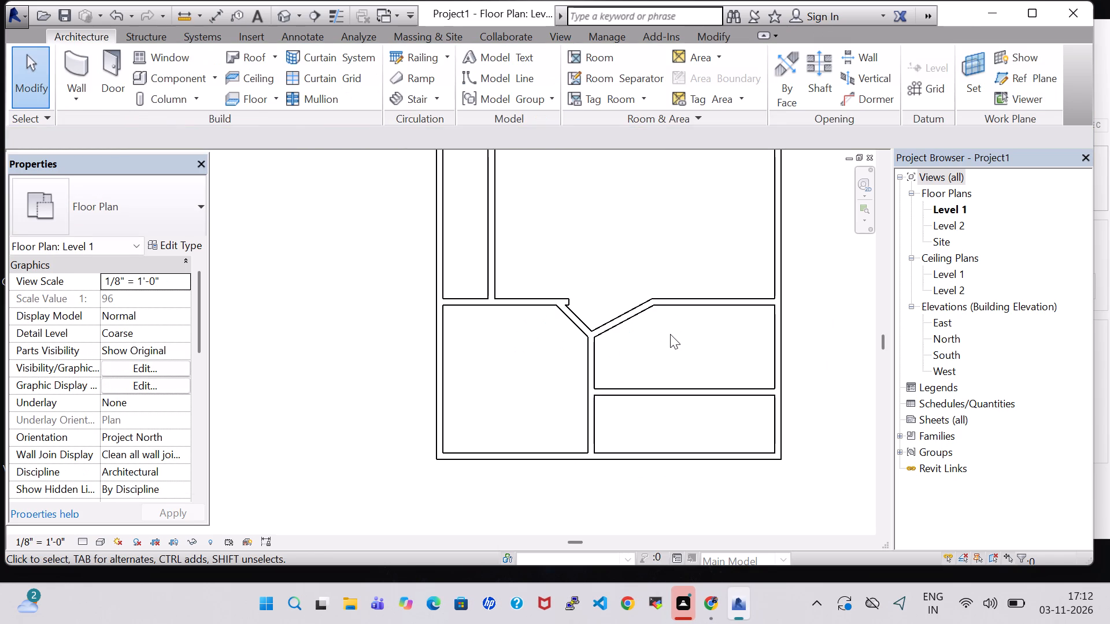
Nudge the upper horizontal wall's west segment back to about 12'-2" long, so its protruding end meets the diagonal cleanly.
scroll(584, 316, "up", 4)
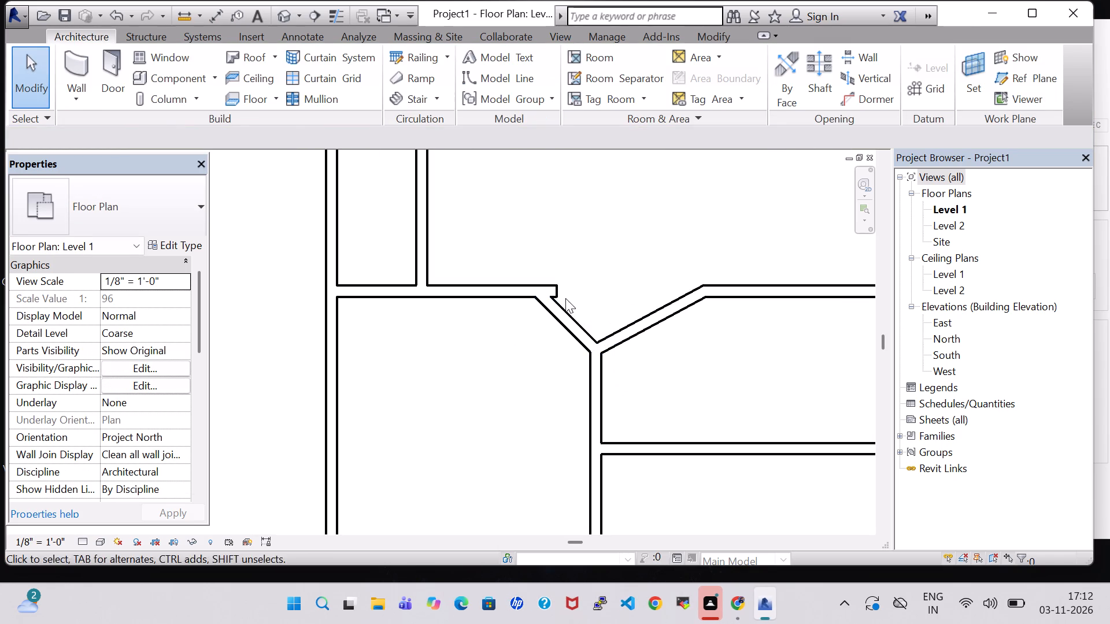
left_click(556, 285)
key("Left")
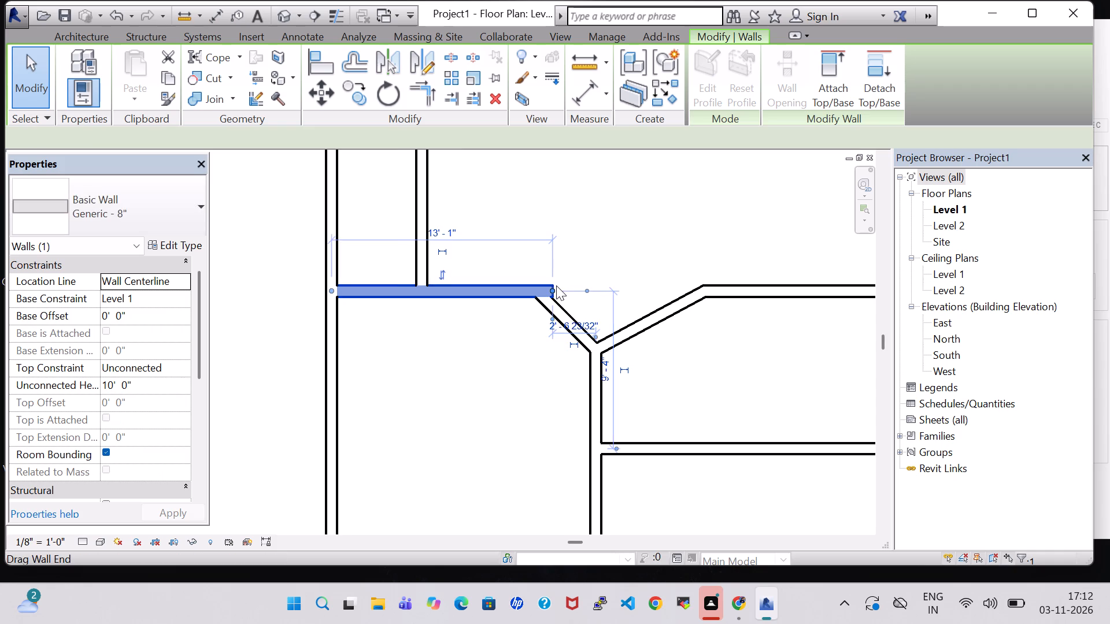
key("Left")
left_click(570, 258)
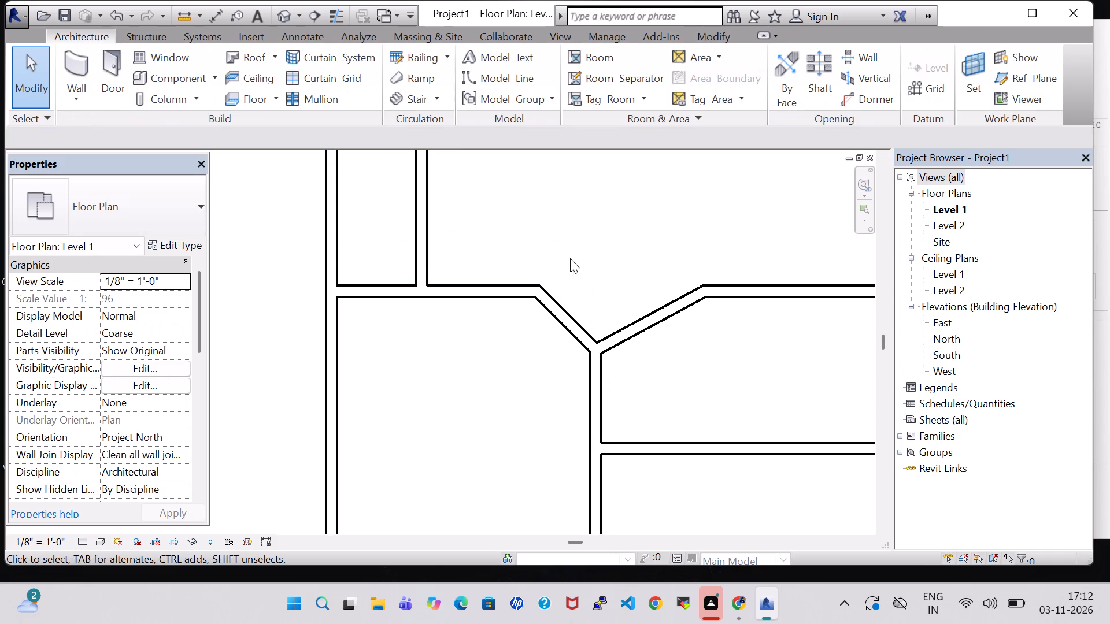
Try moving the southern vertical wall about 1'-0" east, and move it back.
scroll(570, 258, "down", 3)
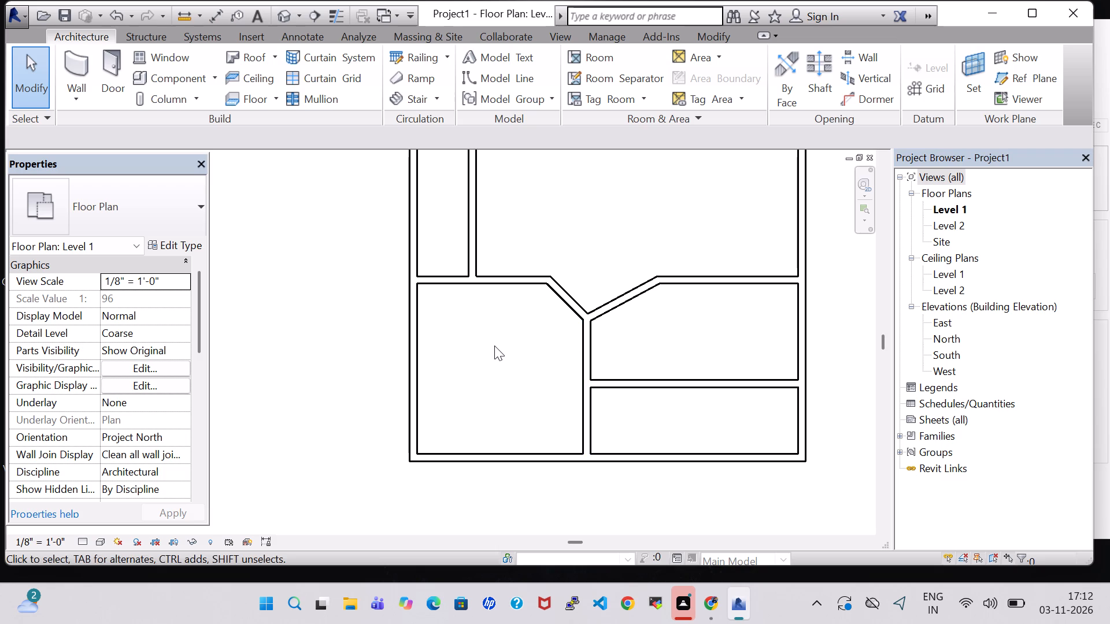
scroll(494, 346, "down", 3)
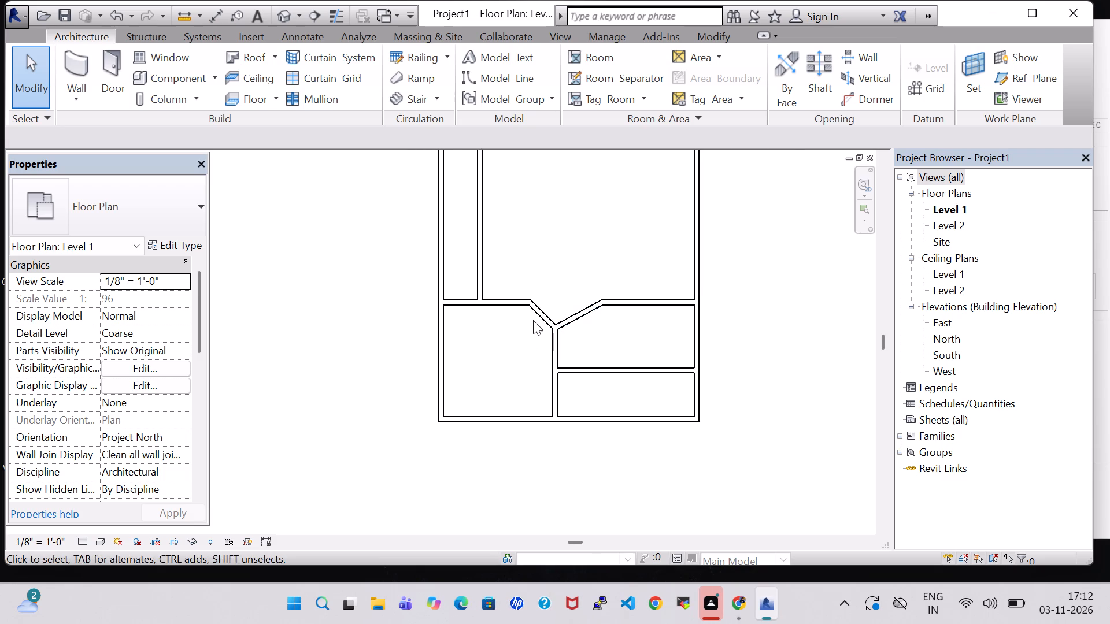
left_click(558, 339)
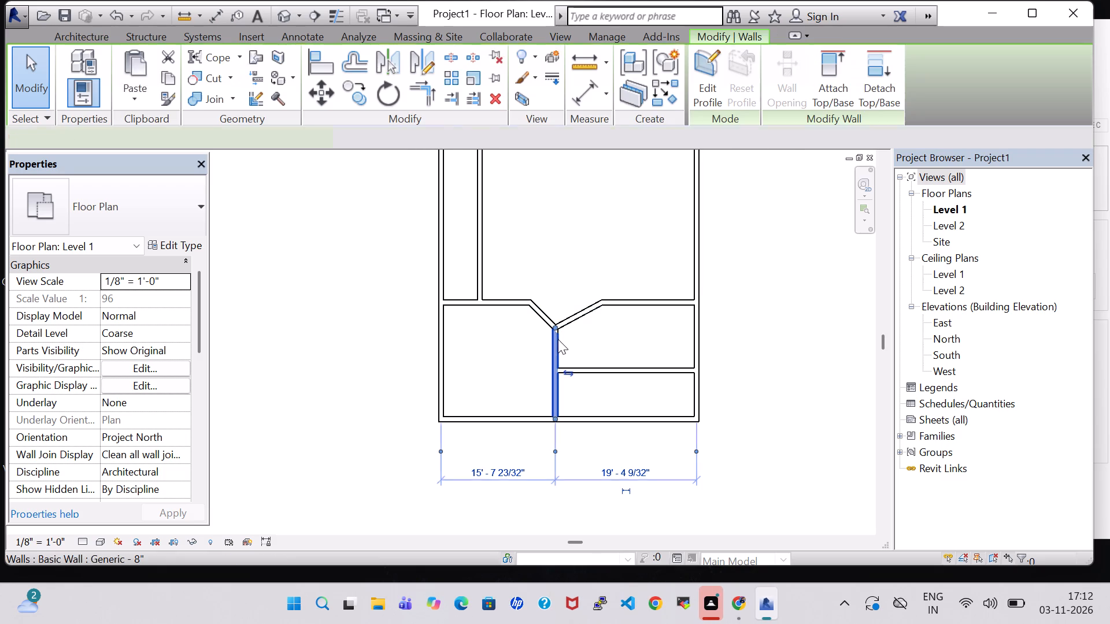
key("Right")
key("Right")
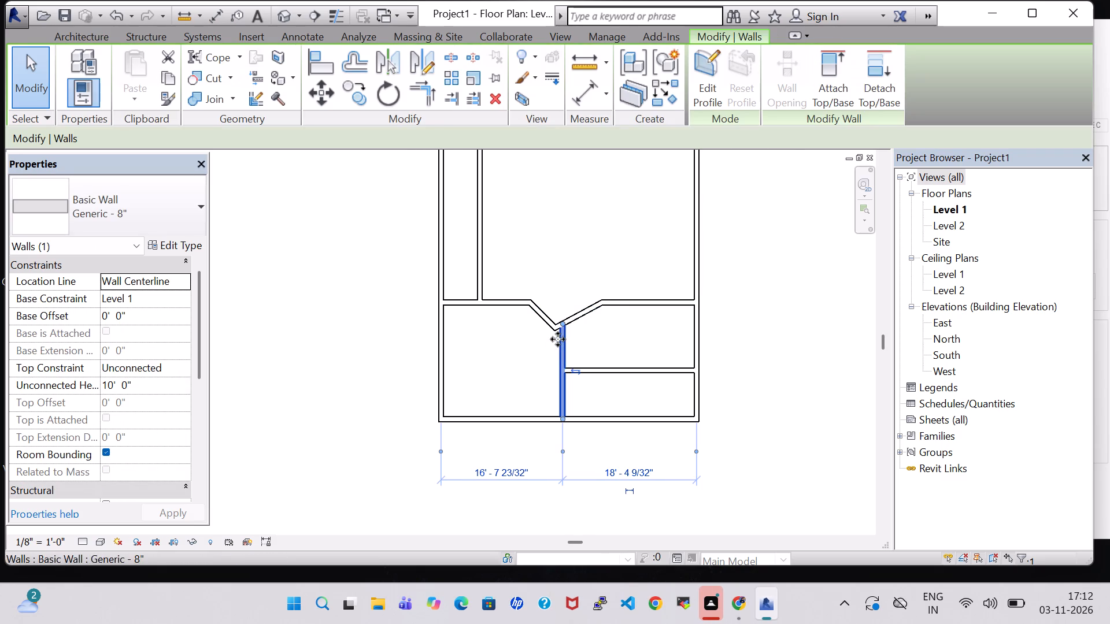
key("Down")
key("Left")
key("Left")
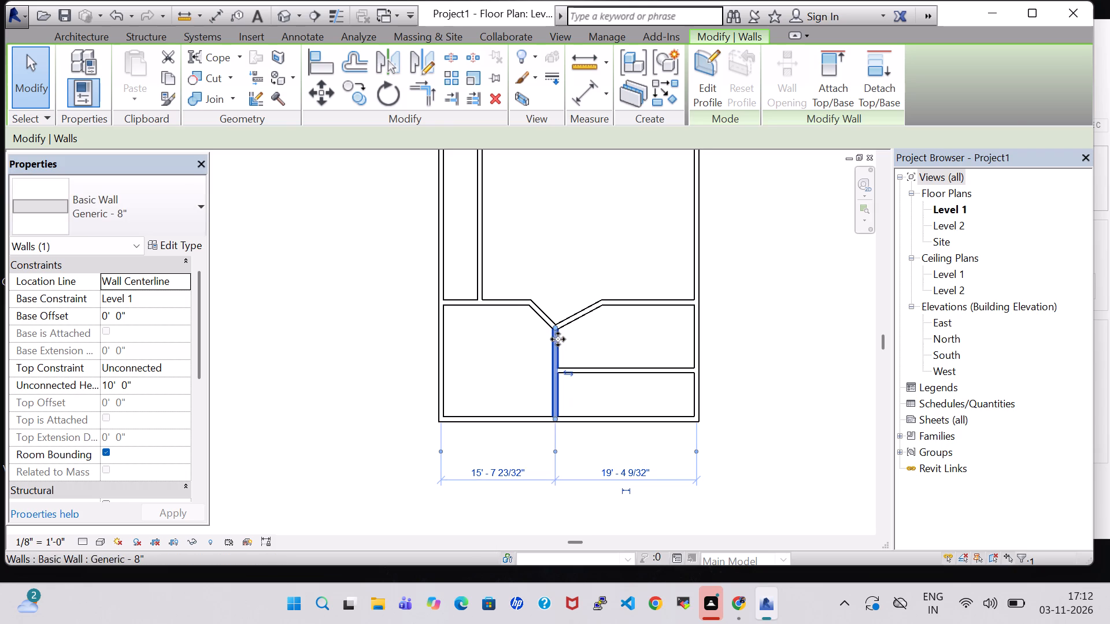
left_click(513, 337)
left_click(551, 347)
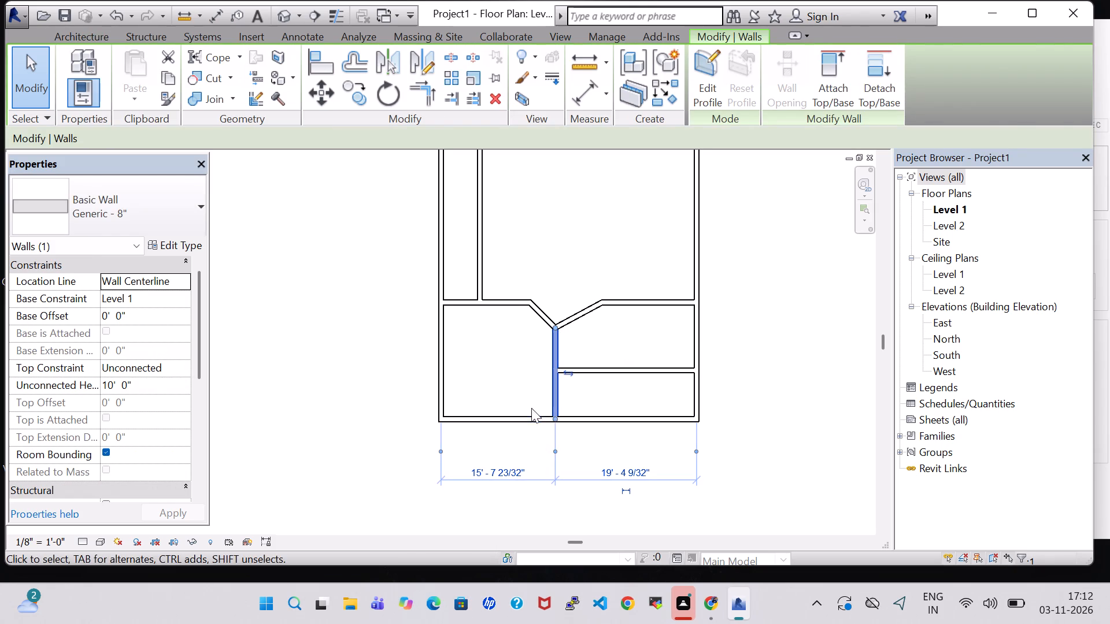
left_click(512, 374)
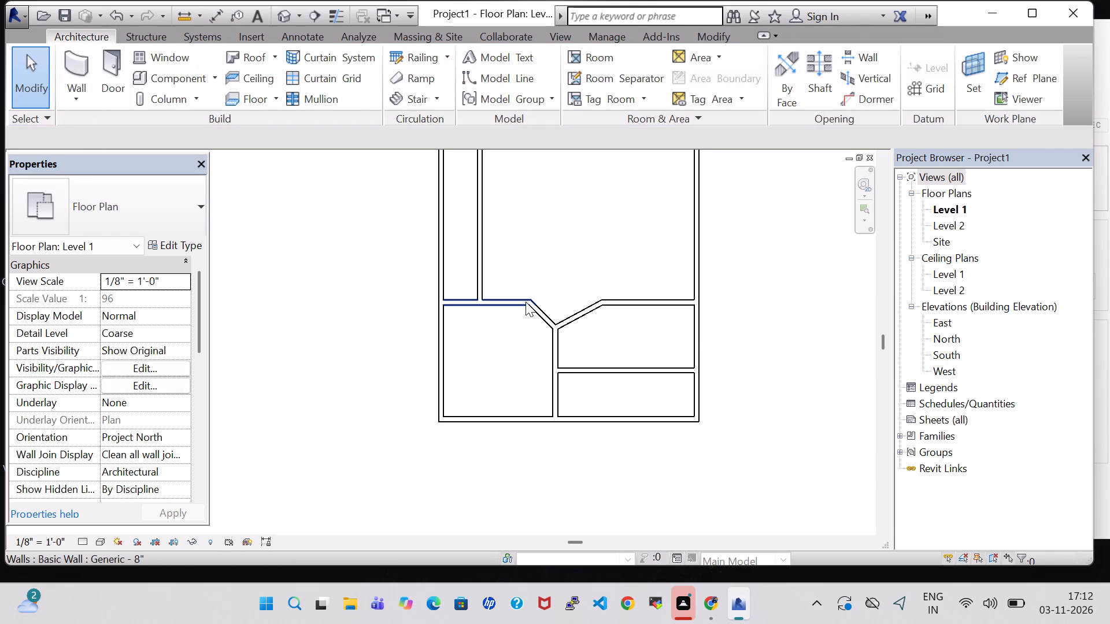
Delete both diagonal walls meeting at the top of the southern vertical wall.
left_click(542, 313)
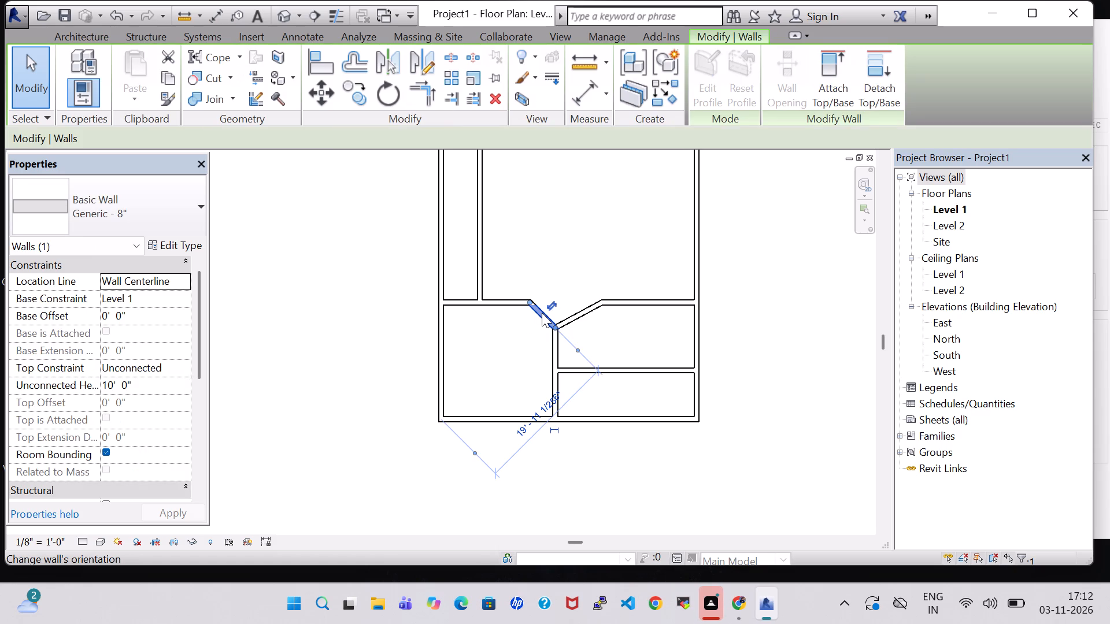
key("Delete")
left_click(579, 313)
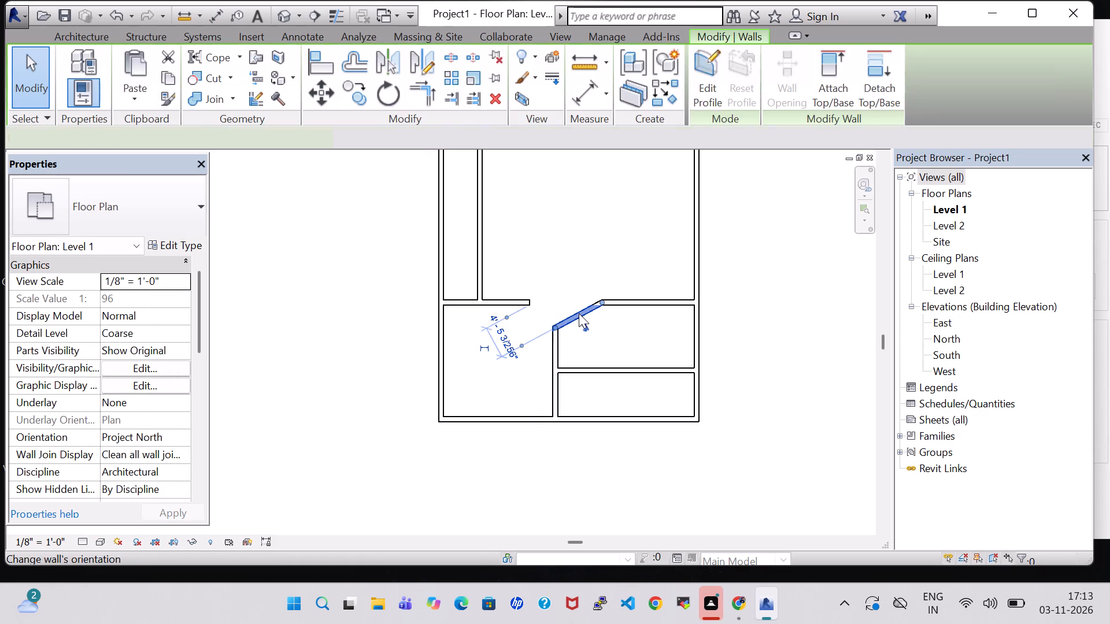
key("Delete")
key("Right")
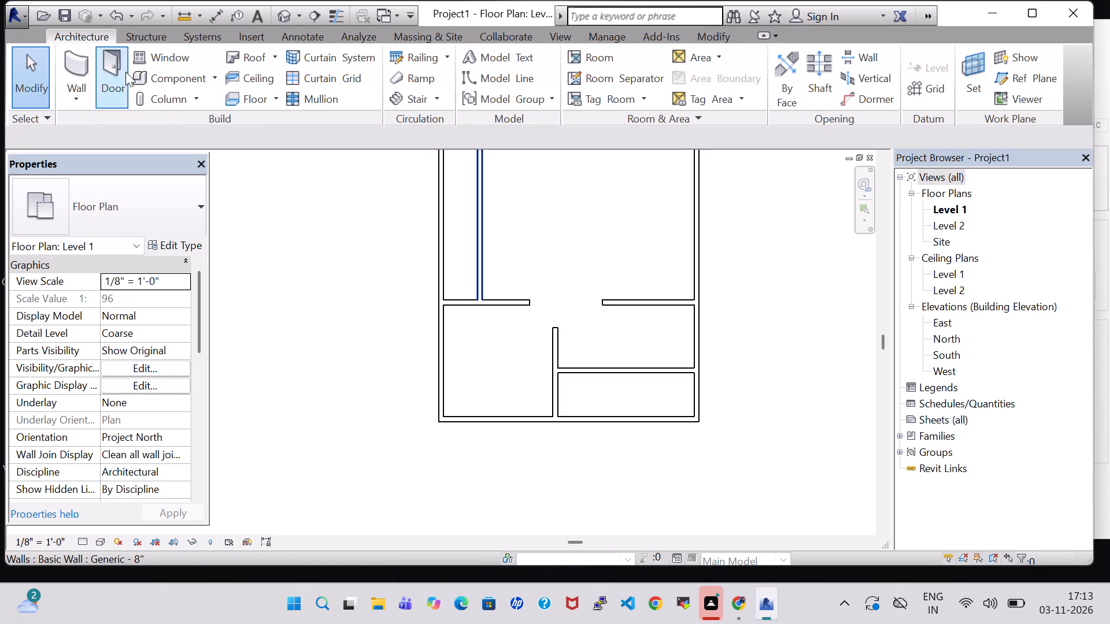
Load the RPC Beetle family from the Entourage folder of the US Imperial library as a component.
left_click(147, 83)
left_click(723, 92)
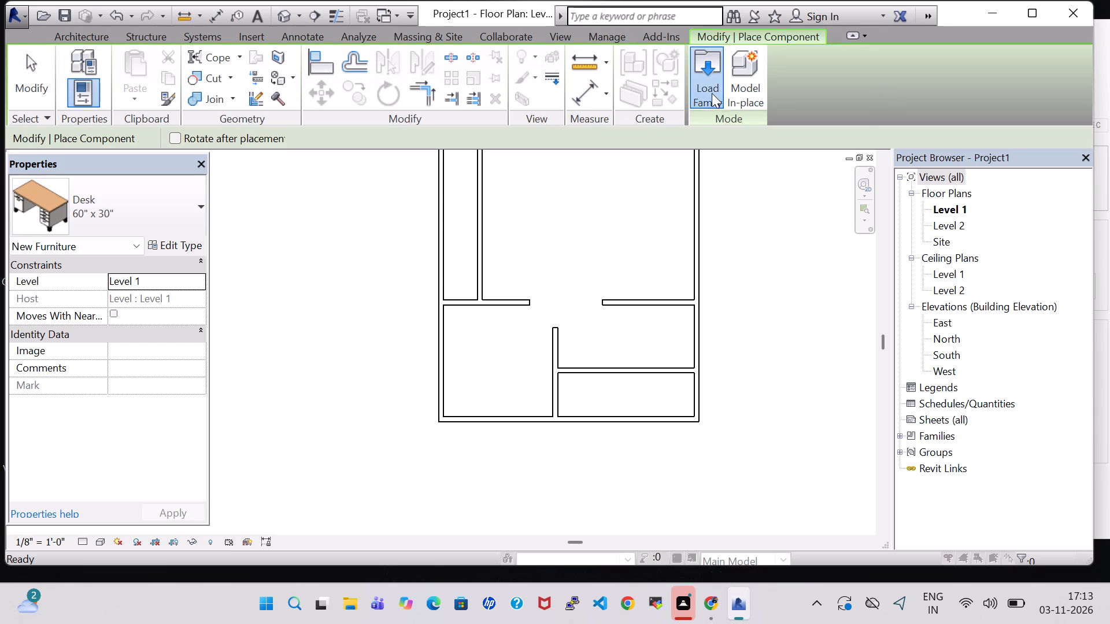
scroll(670, 290, "down", 1)
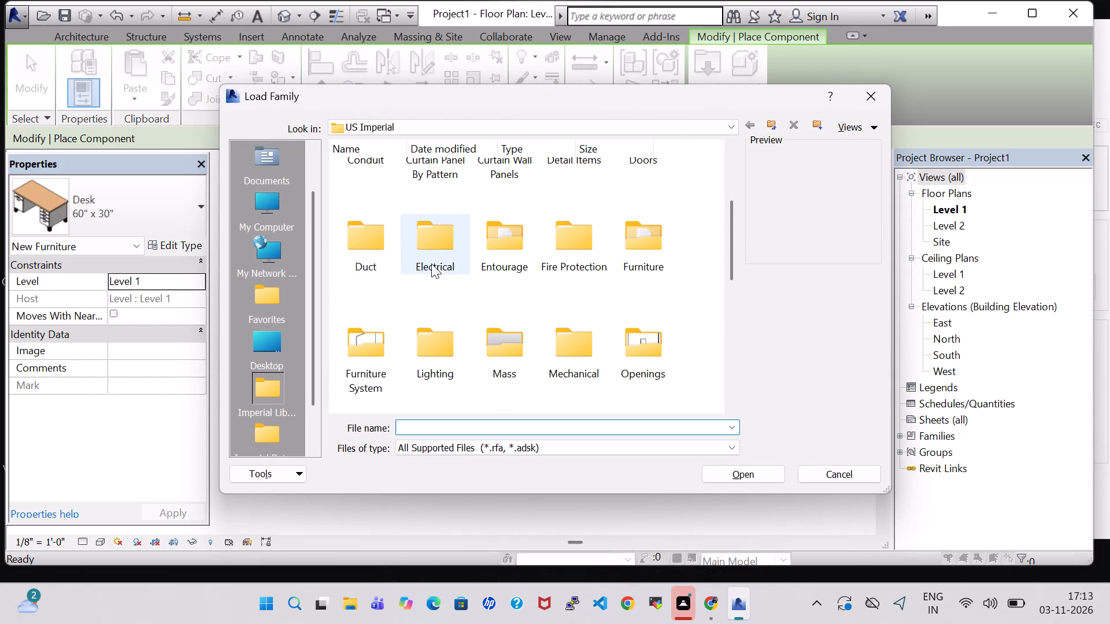
scroll(431, 263, "down", 1)
scroll(465, 250, "up", 2)
scroll(505, 291, "down", 1)
double_click(514, 242)
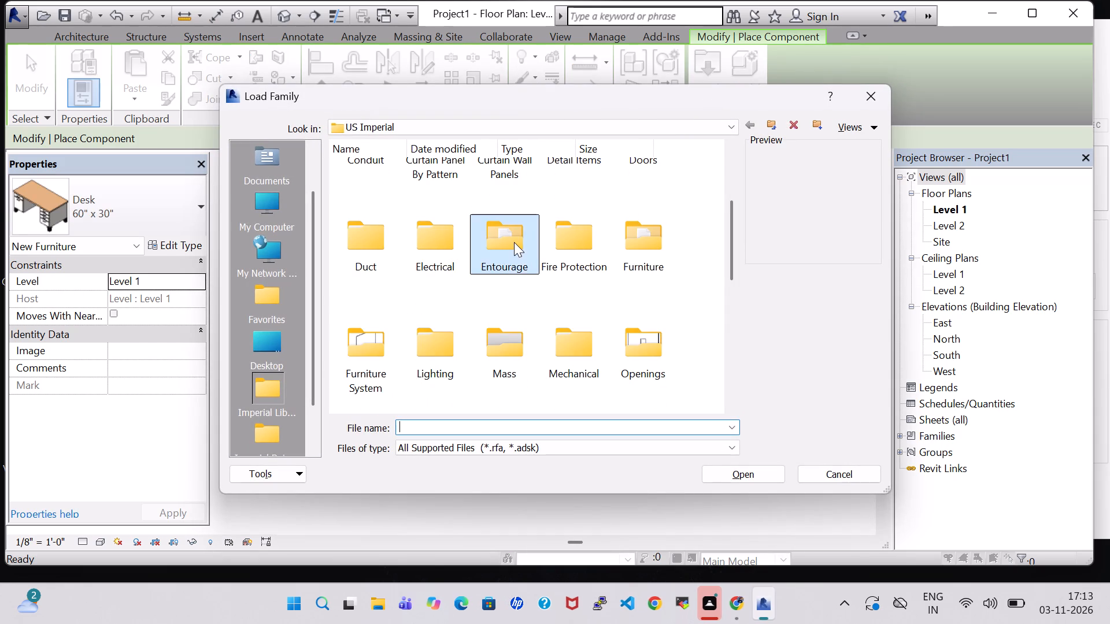
left_click(381, 188)
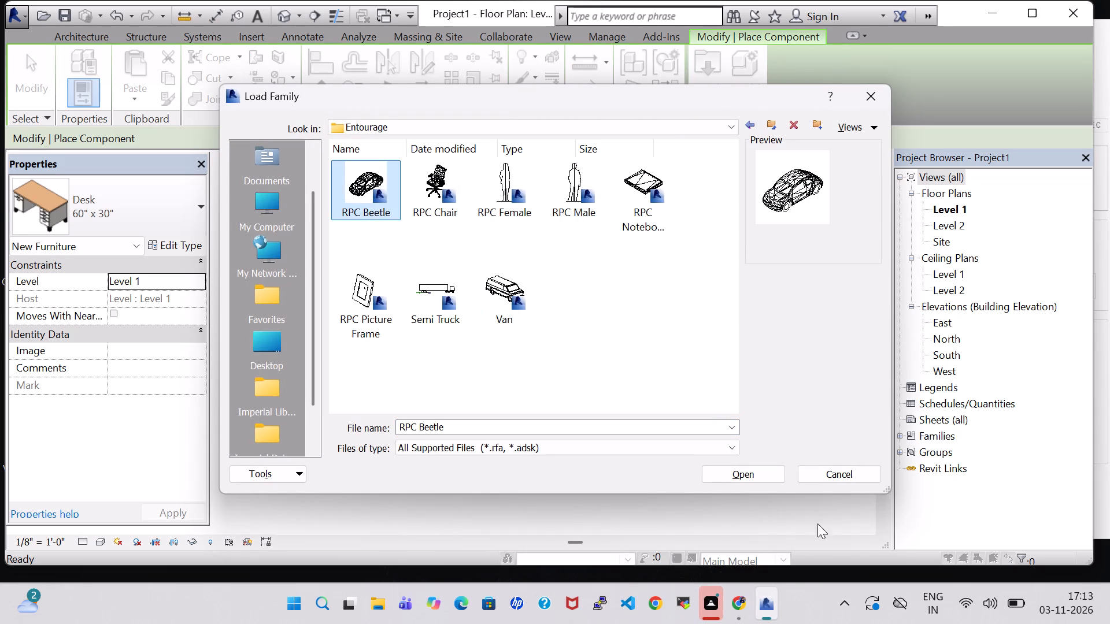
left_click(779, 469)
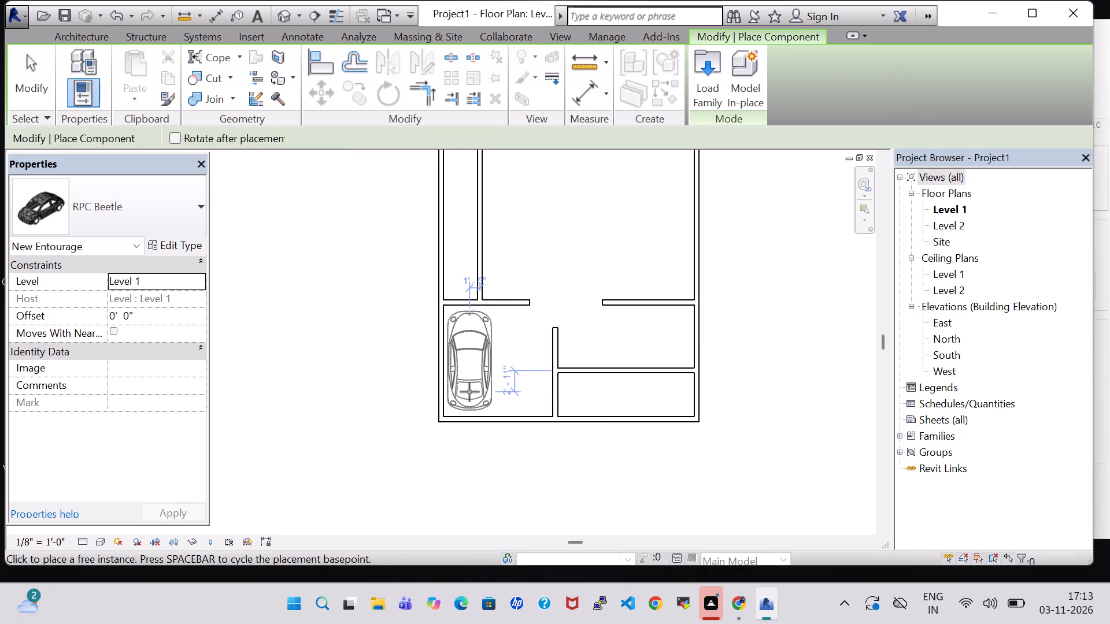
Place two RPC Beetle cars side by side in the southwest room, the second about 4'-5" west of the vertical wall.
left_click(469, 392)
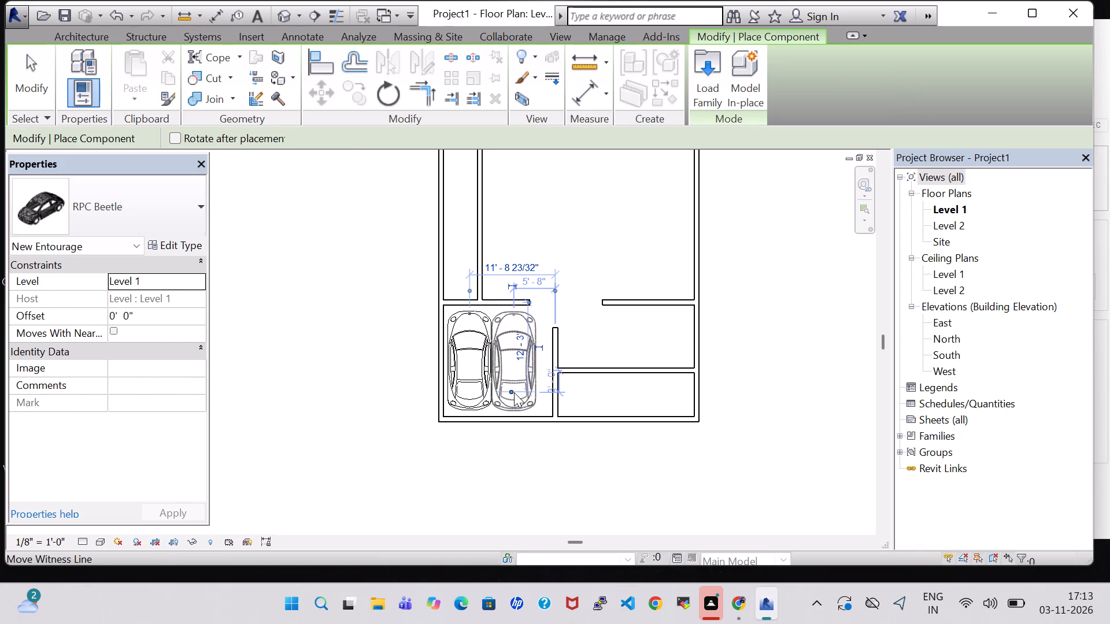
left_click(517, 392)
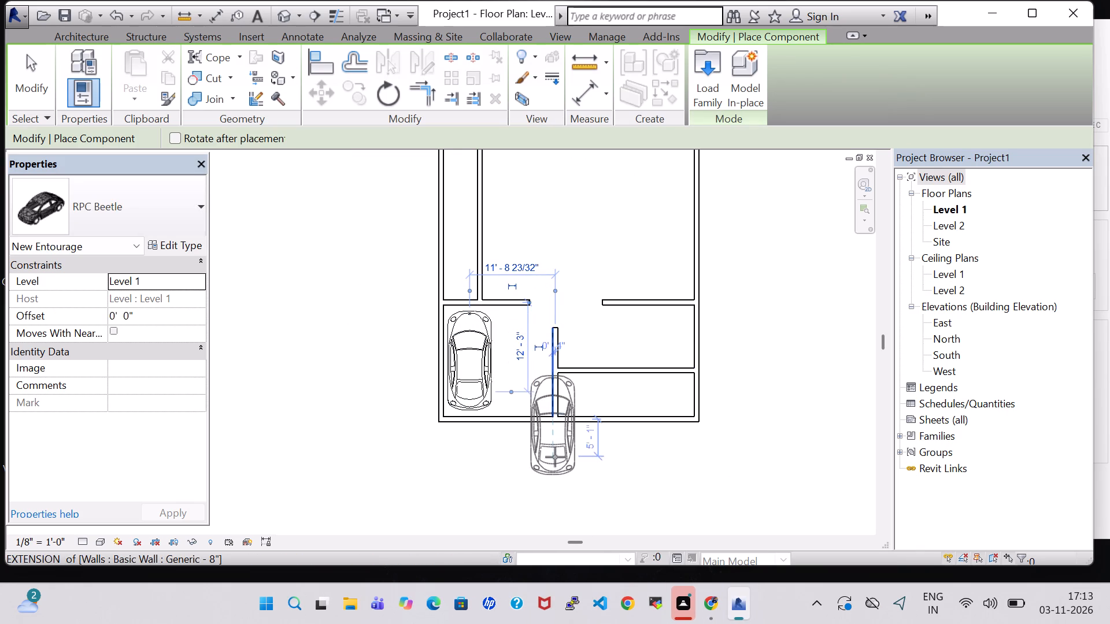
key("Escape")
left_click(523, 390)
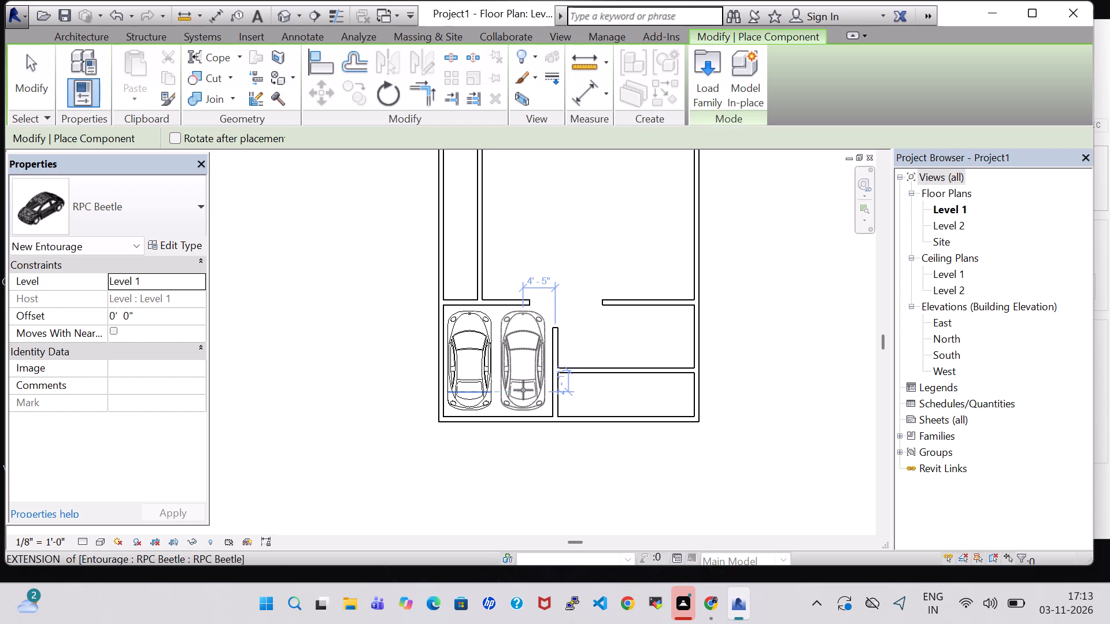
key("Escape")
key("Escape")
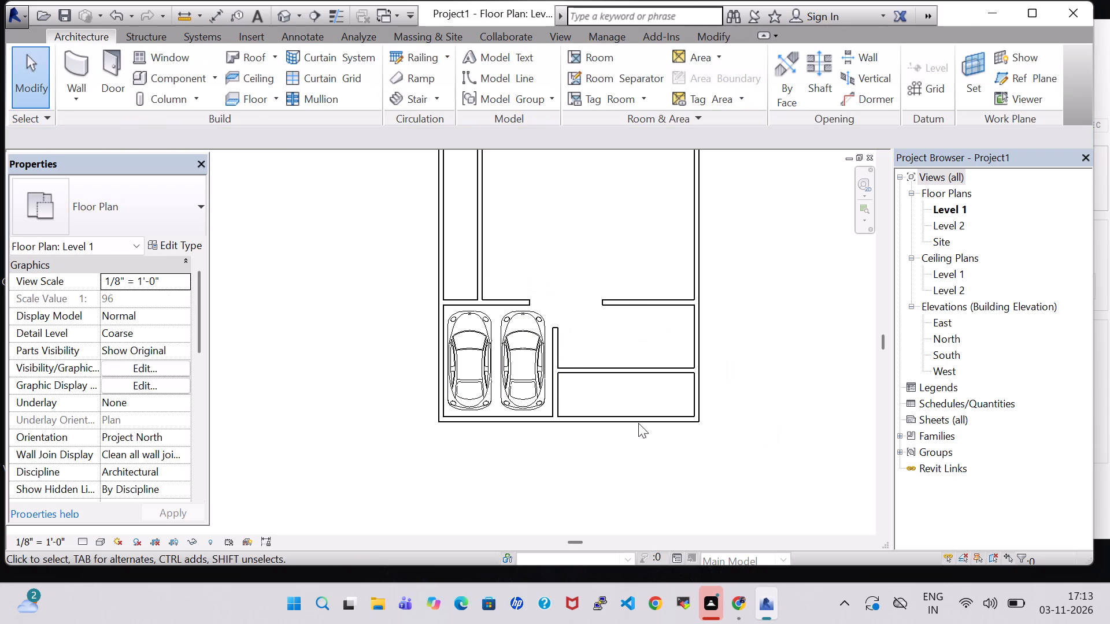
Nudge the horizontal wall segment above the cars up to about 16'-10" from the south wall.
scroll(532, 252, "down", 2)
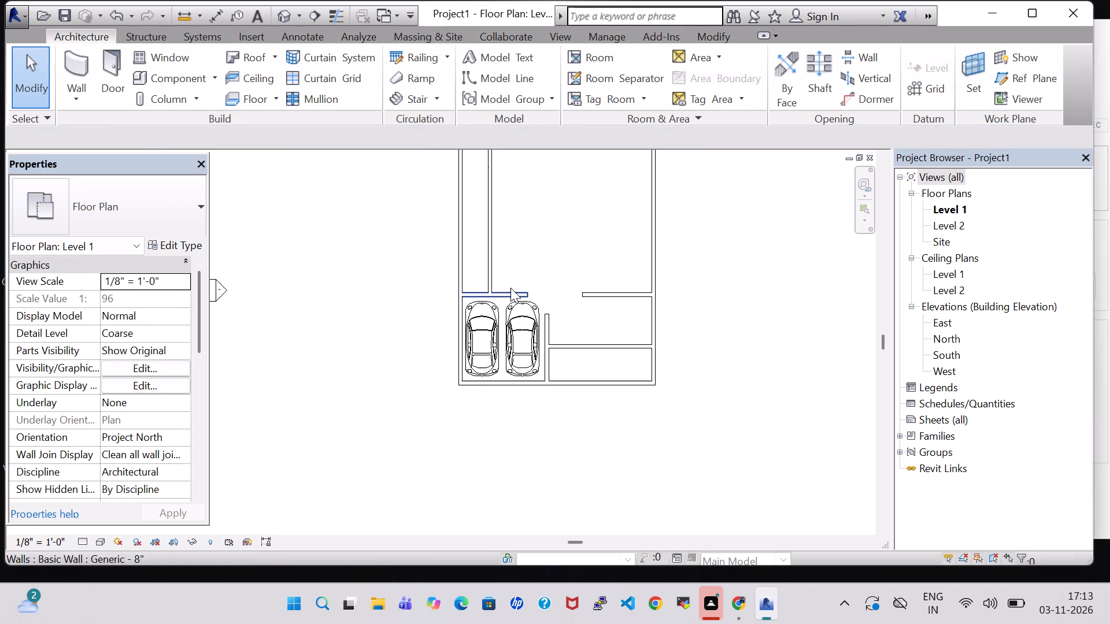
scroll(510, 288, "down", 2)
middle_click_drag(542, 242, 535, 299)
left_click(508, 346)
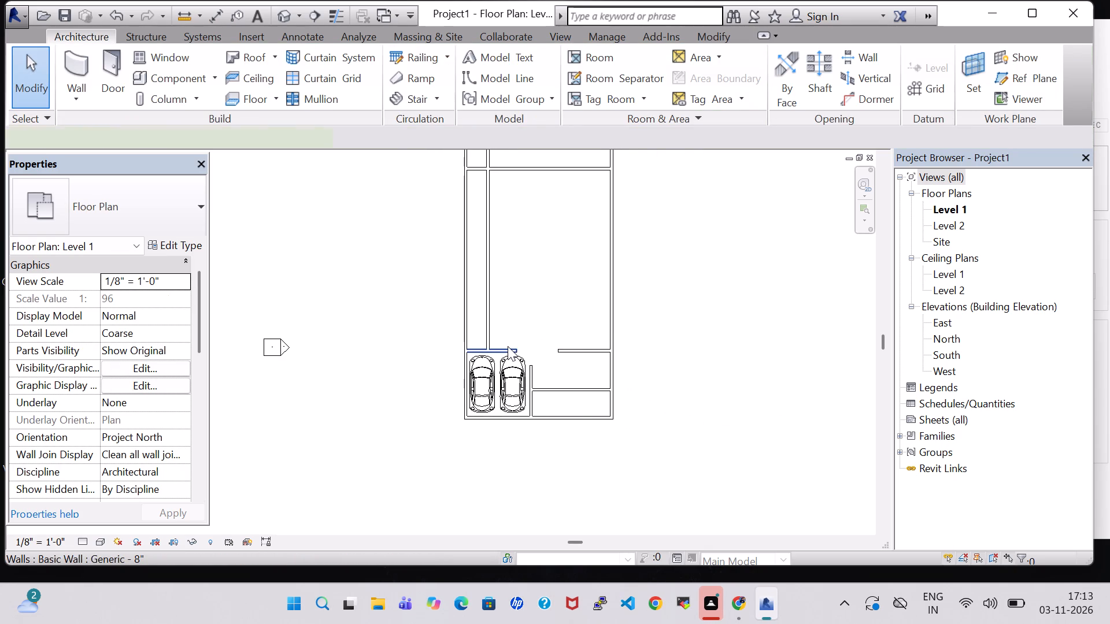
key("Up")
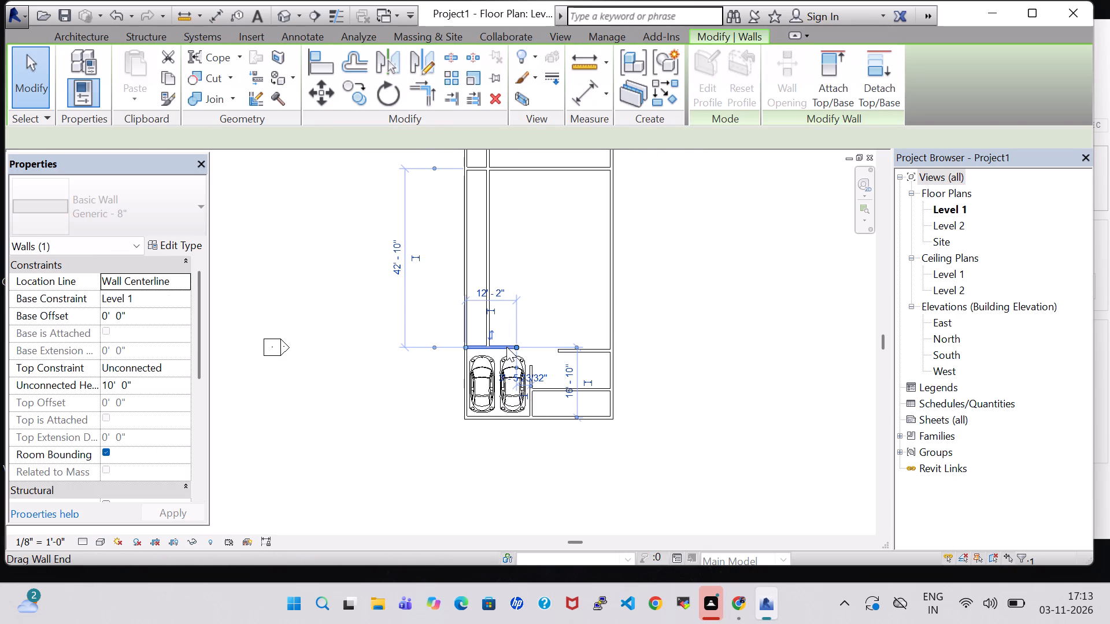
left_click(688, 344)
Nudge the east segment of the upper horizontal wall up until it lines up with the west segment above the cars.
left_click(600, 352)
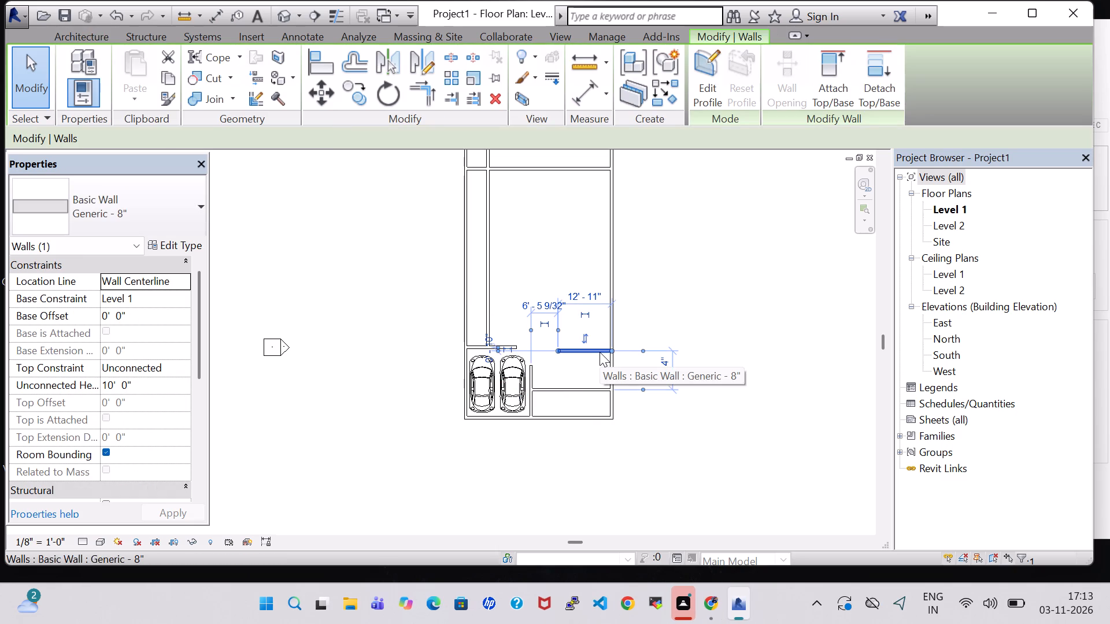
key("Up")
key("Up")
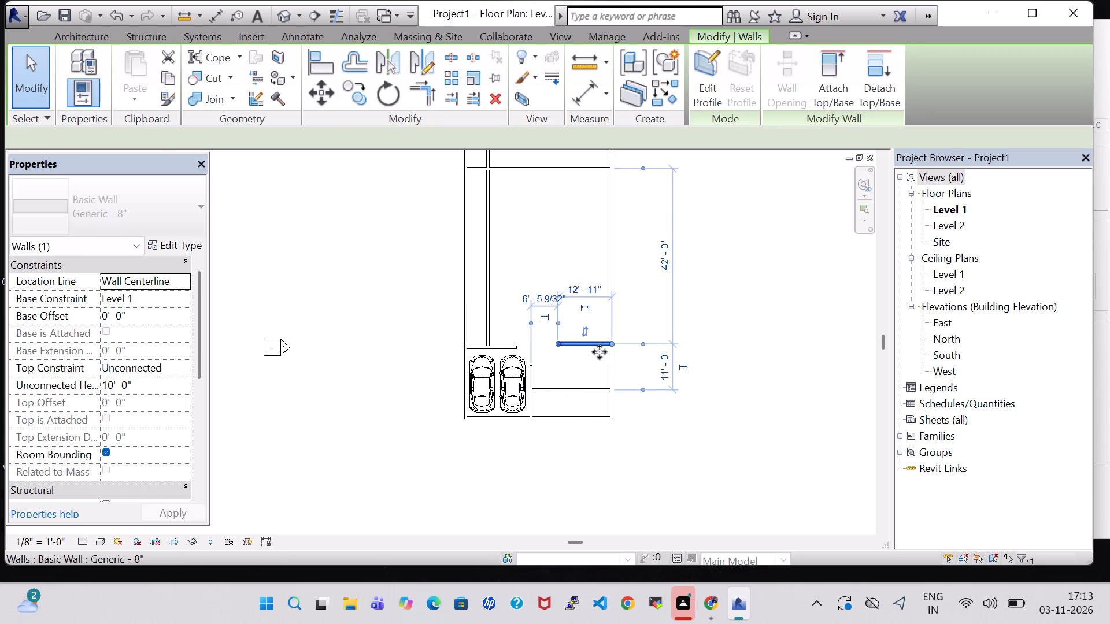
key("Down")
left_click(749, 344)
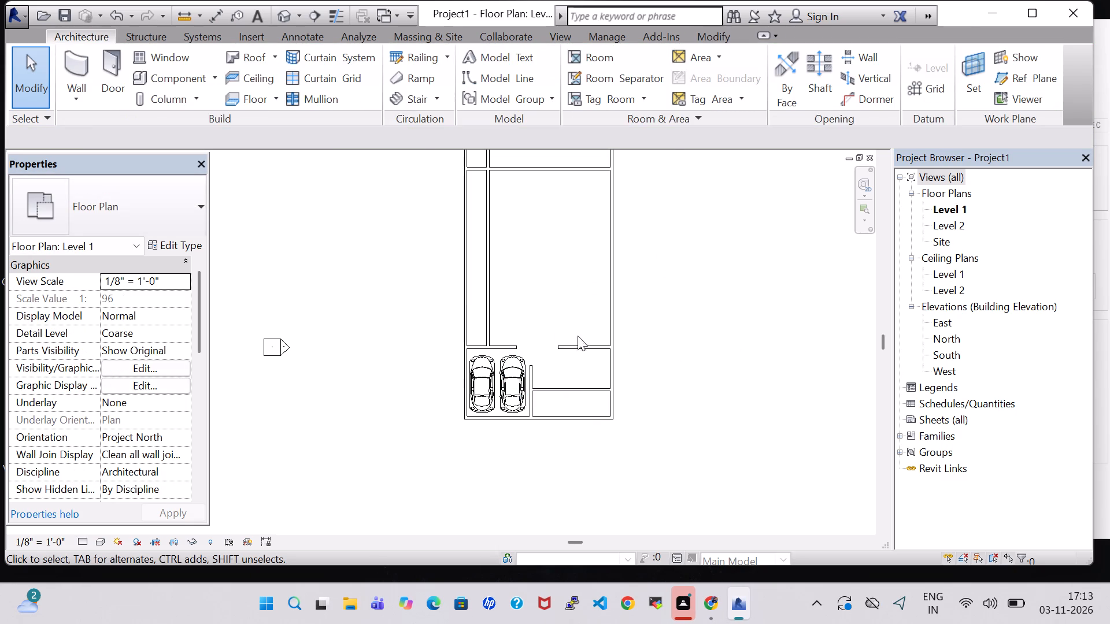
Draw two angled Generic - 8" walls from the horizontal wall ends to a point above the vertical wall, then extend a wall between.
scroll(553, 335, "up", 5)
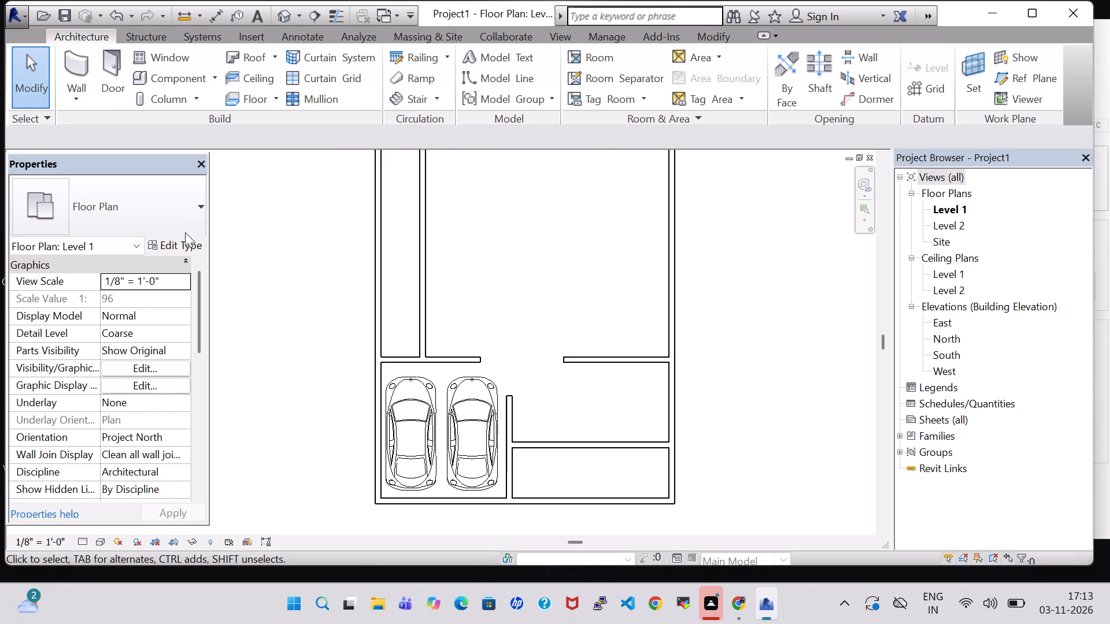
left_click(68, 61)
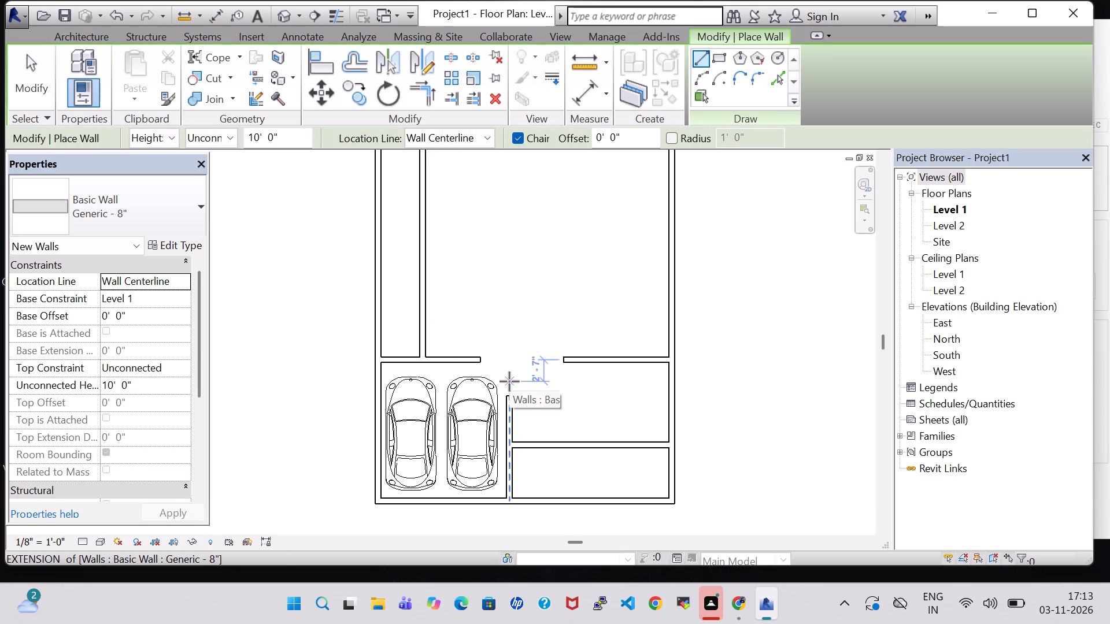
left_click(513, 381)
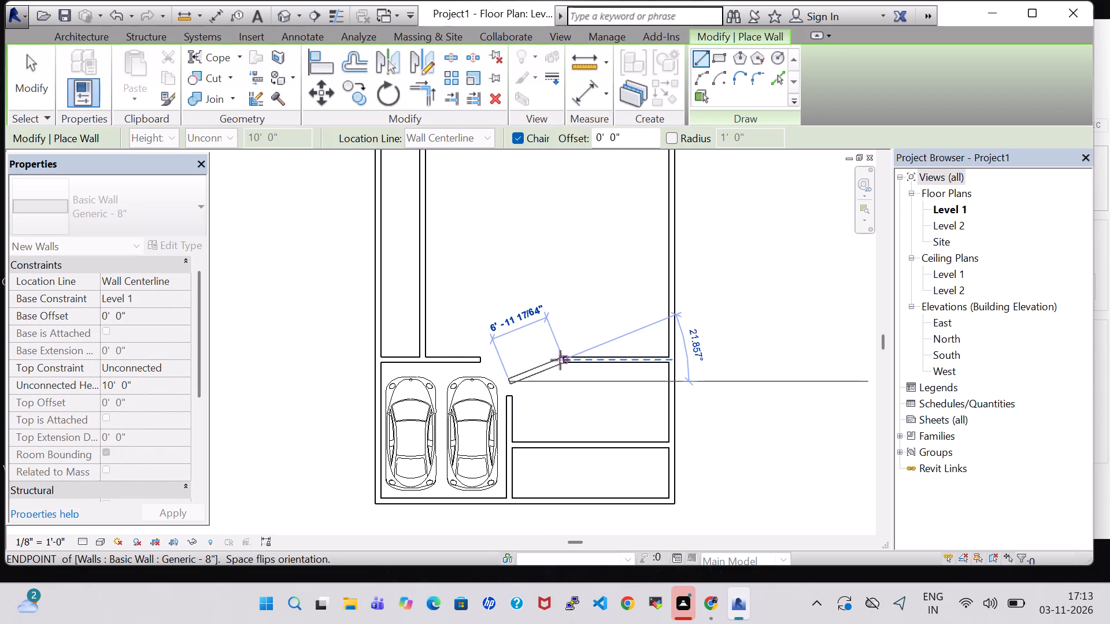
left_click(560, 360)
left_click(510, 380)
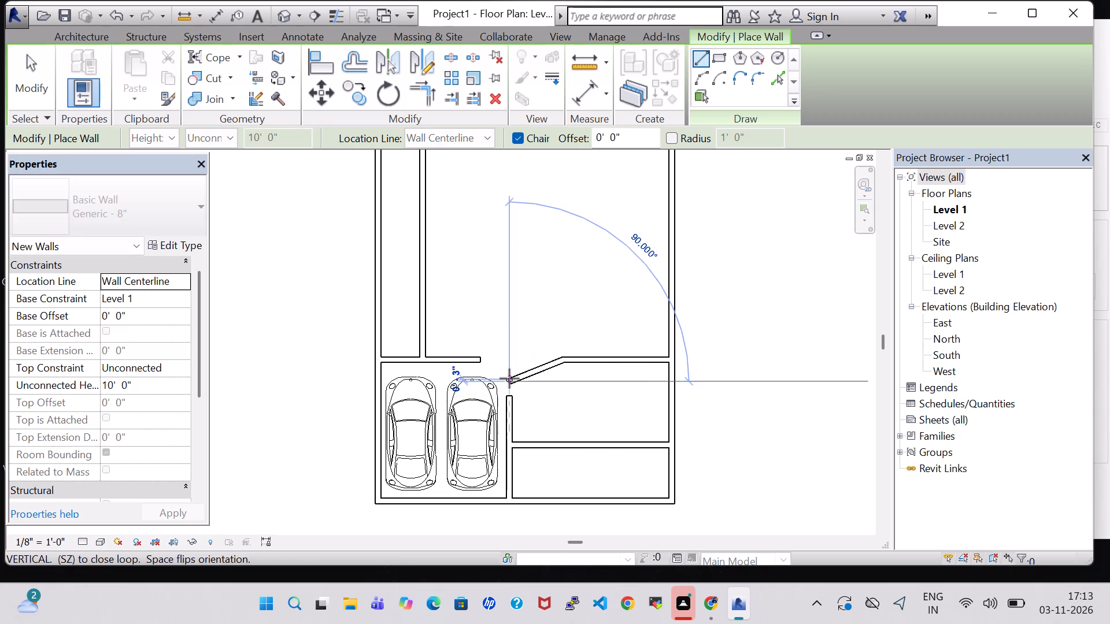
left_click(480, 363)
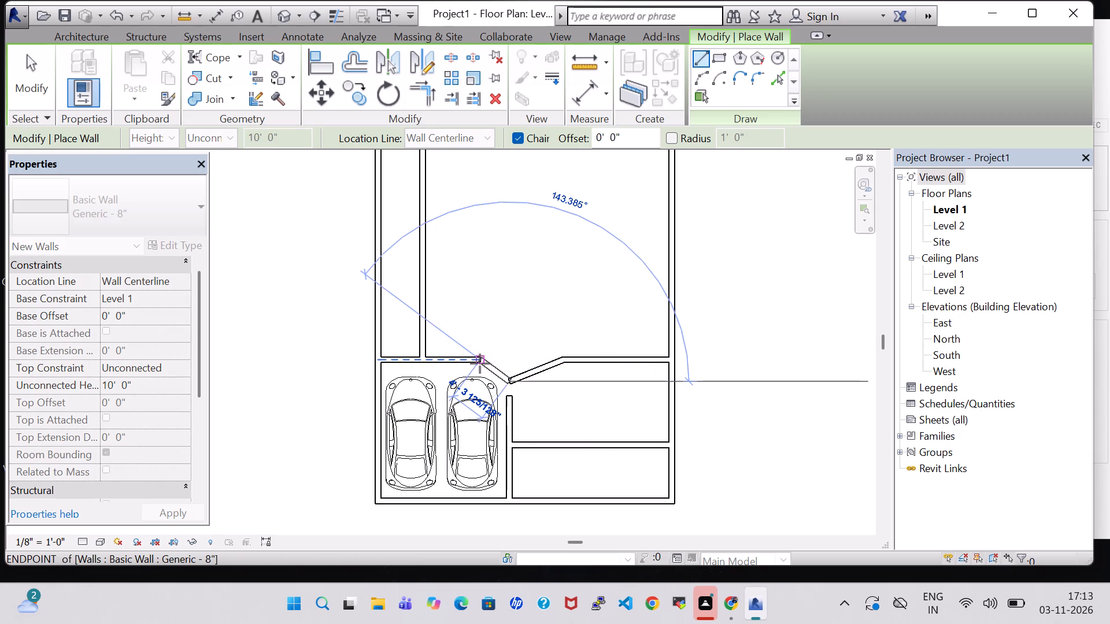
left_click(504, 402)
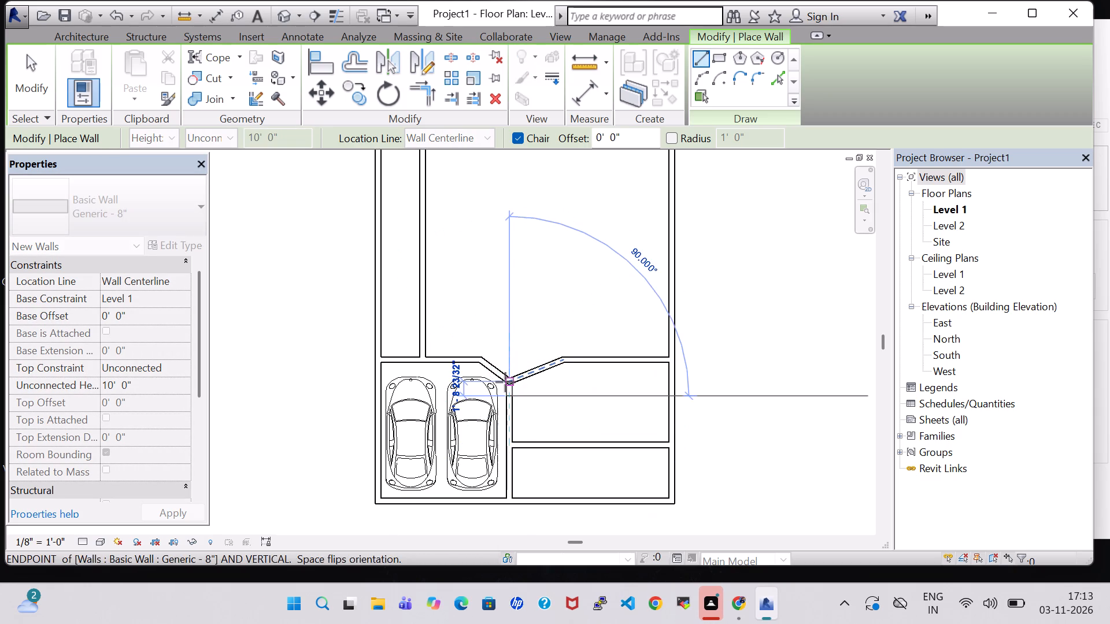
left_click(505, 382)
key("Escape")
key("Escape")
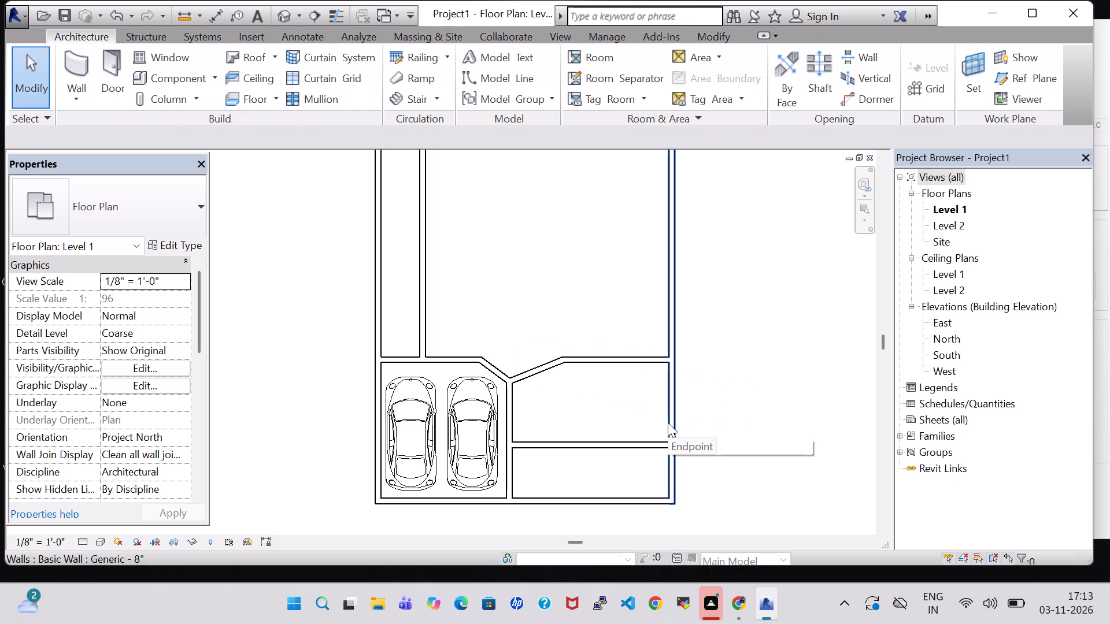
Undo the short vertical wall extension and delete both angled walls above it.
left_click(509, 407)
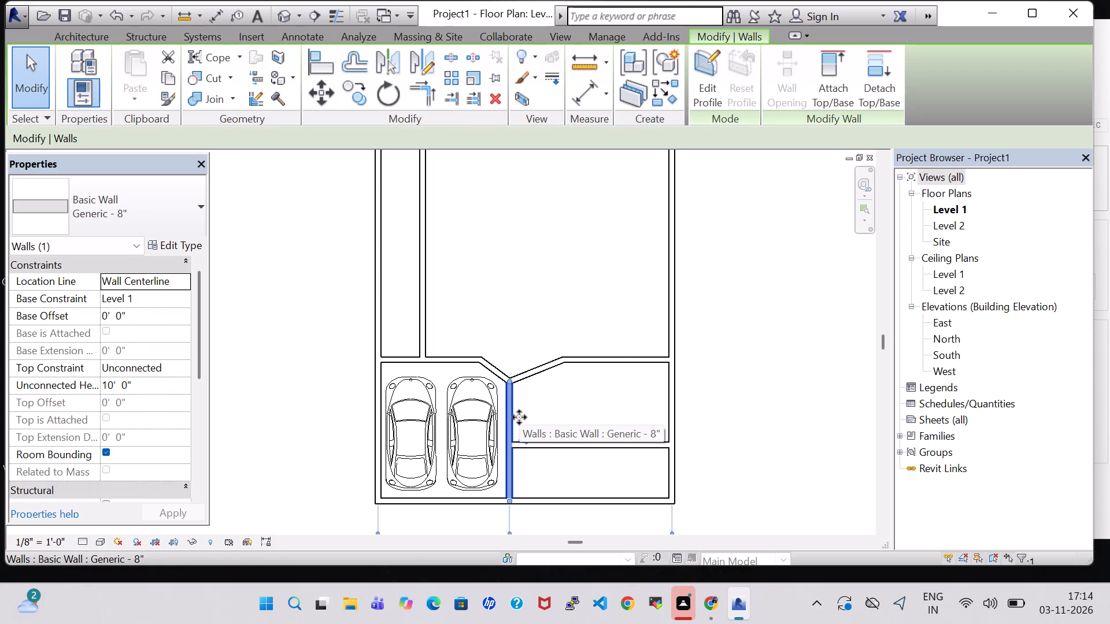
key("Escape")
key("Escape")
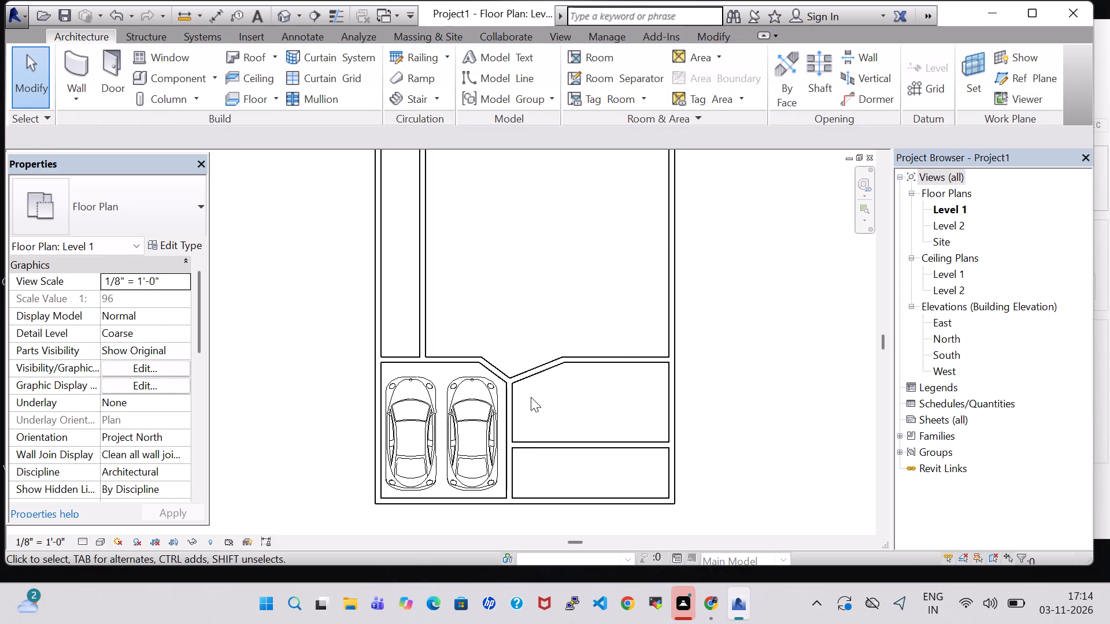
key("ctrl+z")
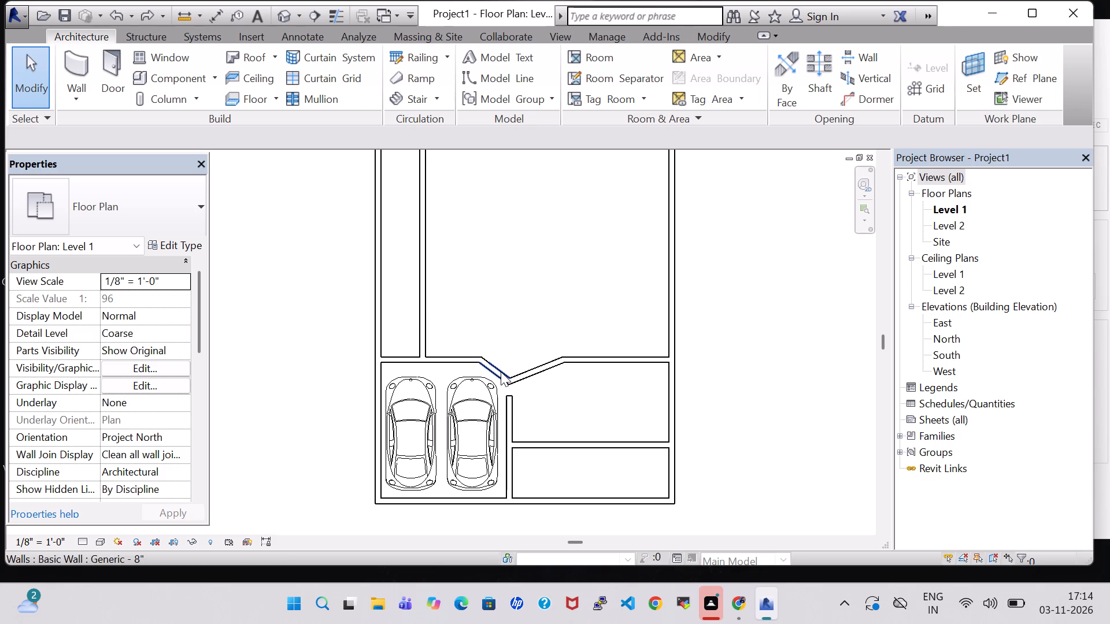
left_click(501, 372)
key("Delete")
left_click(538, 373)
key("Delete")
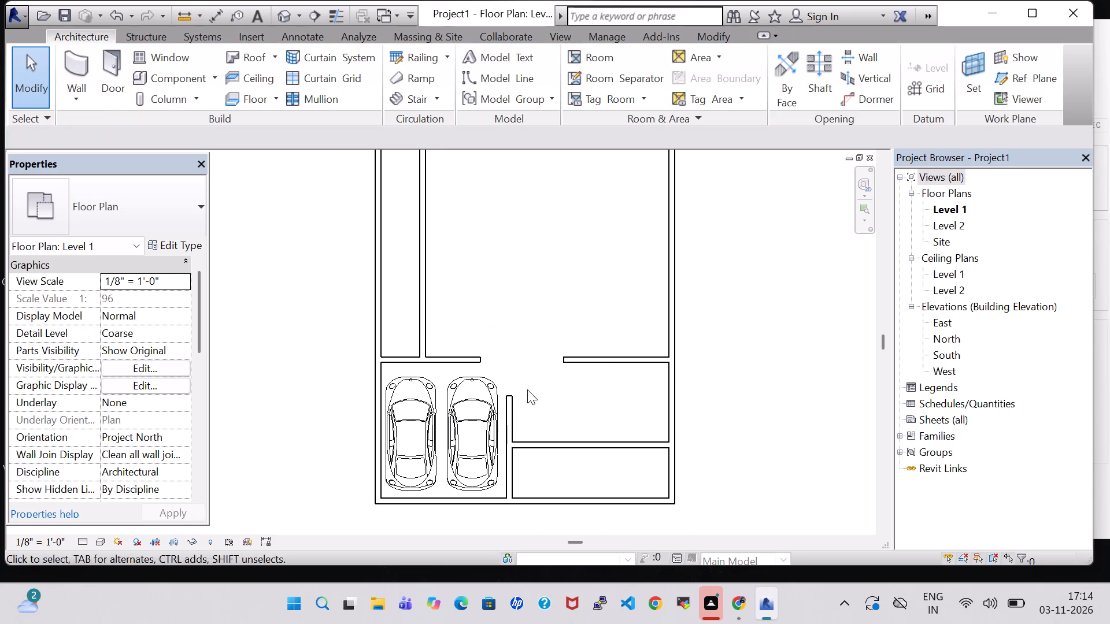
Nudge the vertical wall beside the cars east until it sits about midway below the gap between the horizontal wall segments.
left_click(514, 417)
key("Right")
key("Right")
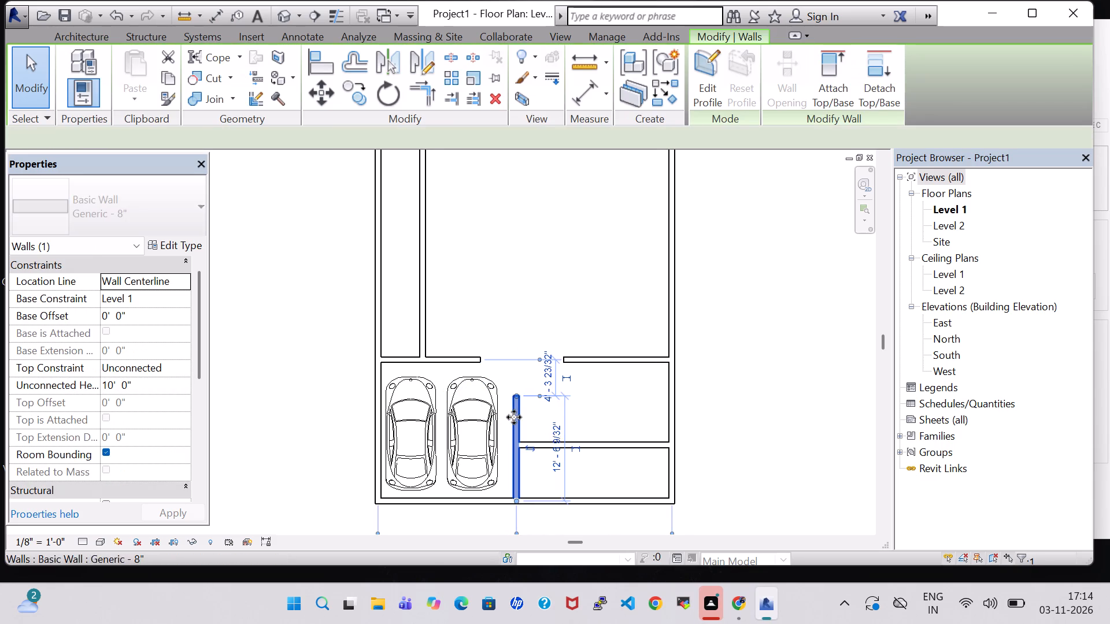
key("Right")
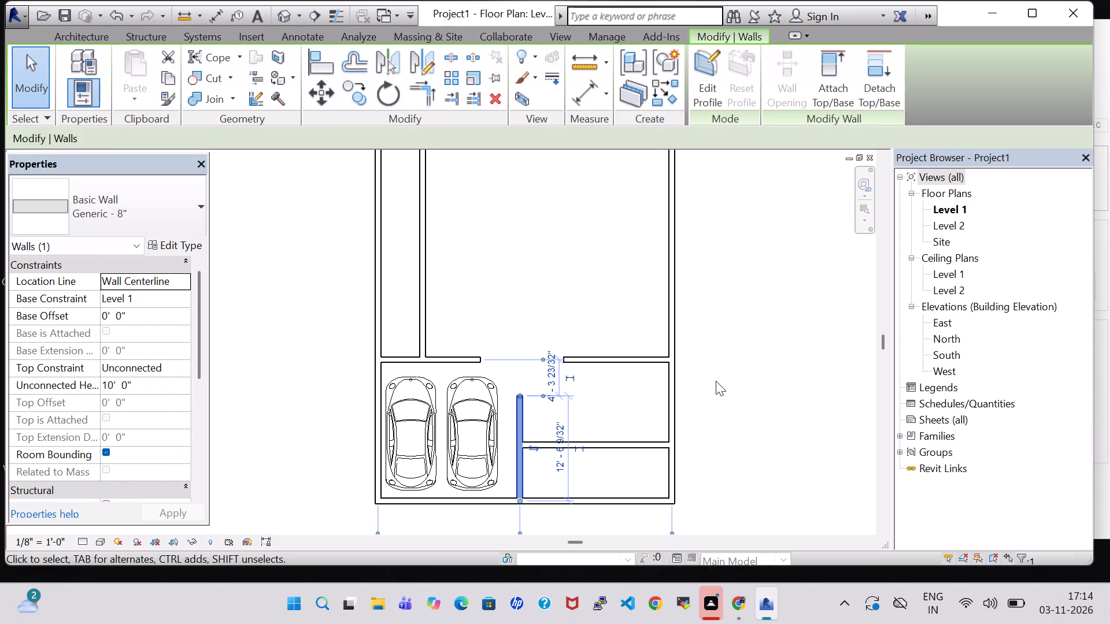
key("Right")
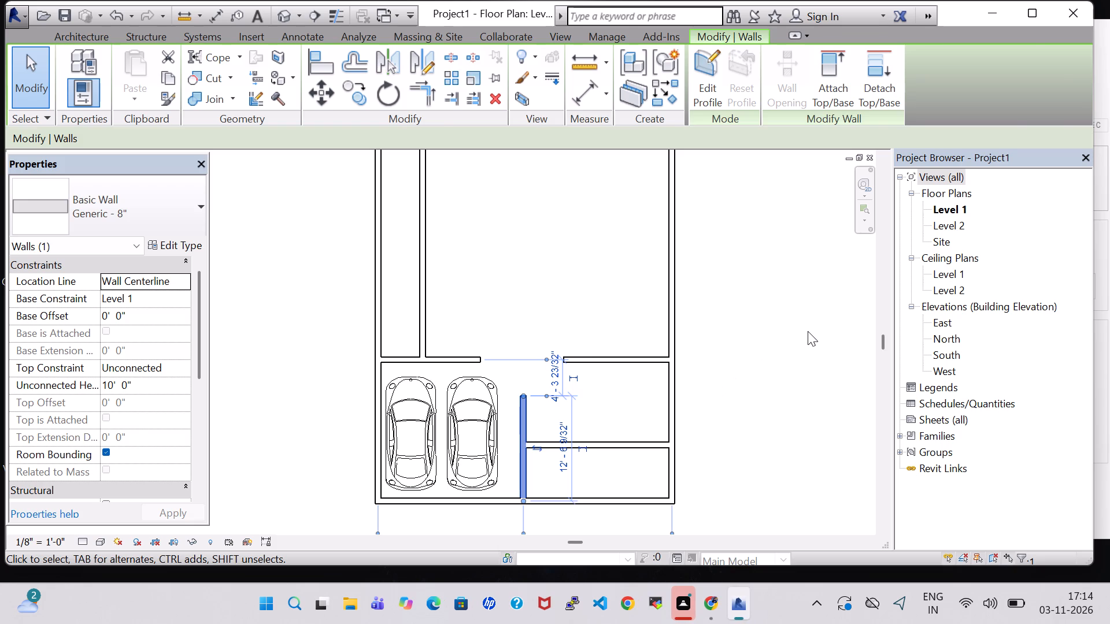
left_click(805, 328)
Draw two angled Generic - 8" walls, each about 6'-8" long, from the horizontal wall ends to the top of the vertical wall.
left_click(82, 70)
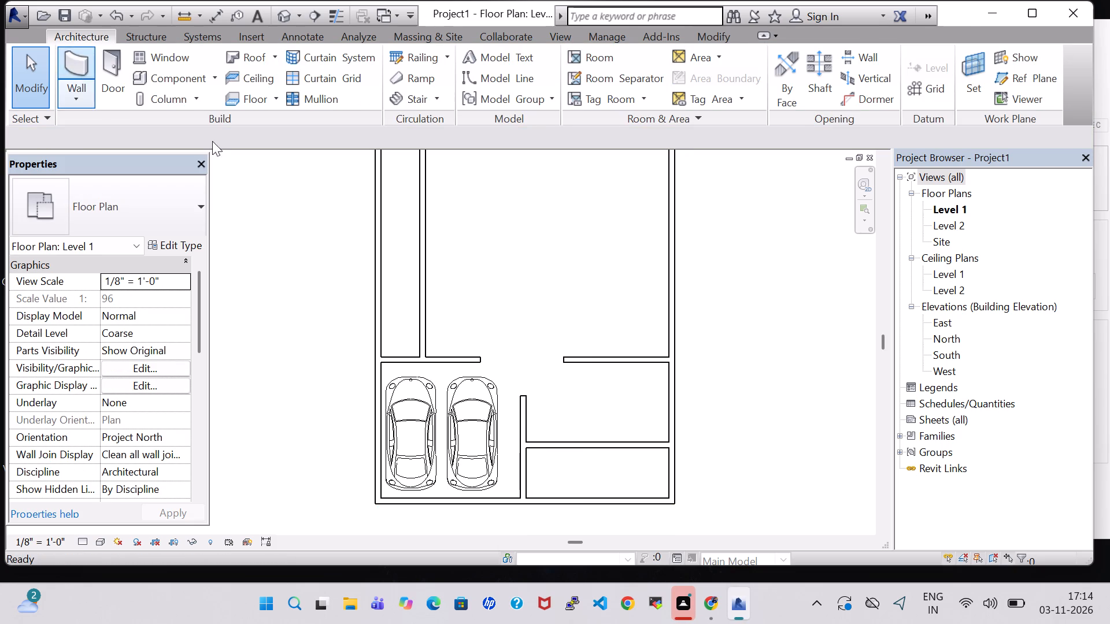
left_click(479, 359)
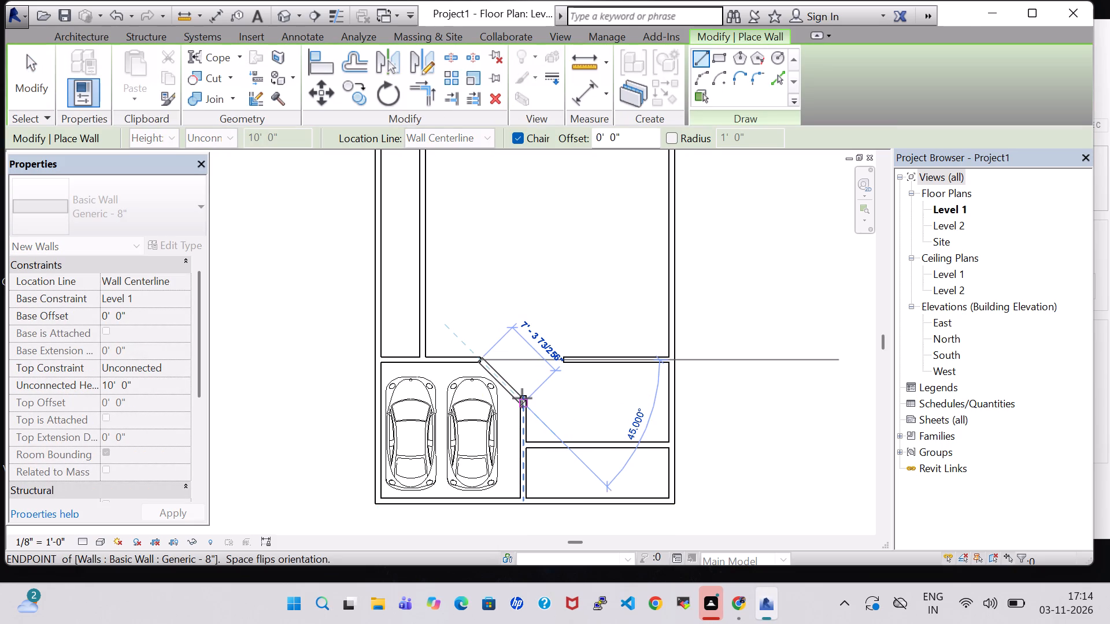
scroll(522, 398, "up", 5)
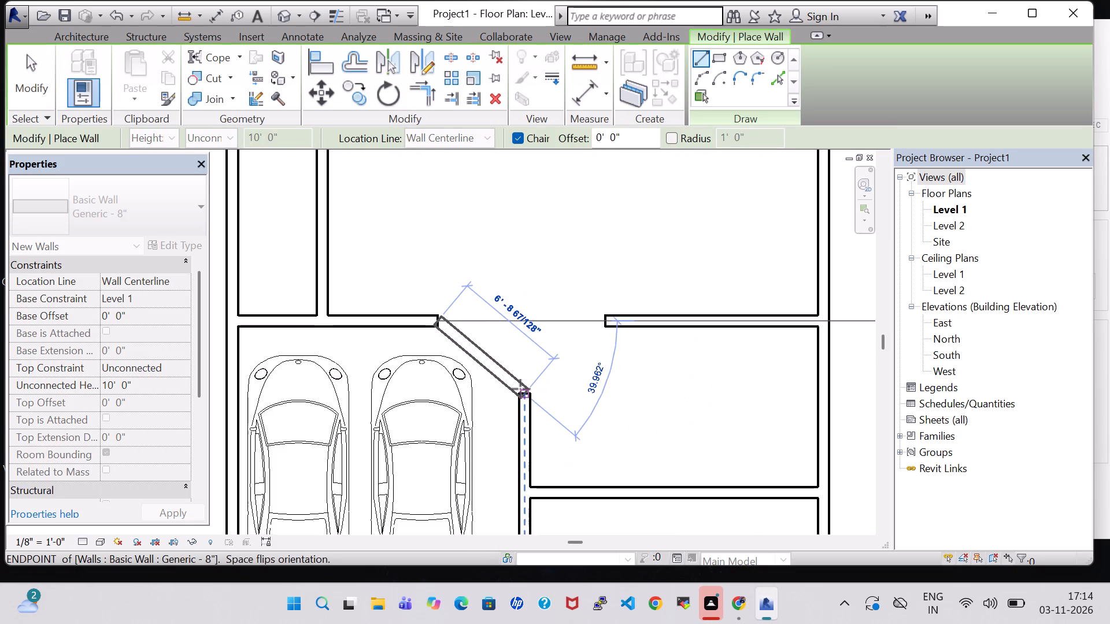
left_click(520, 389)
left_click(526, 389)
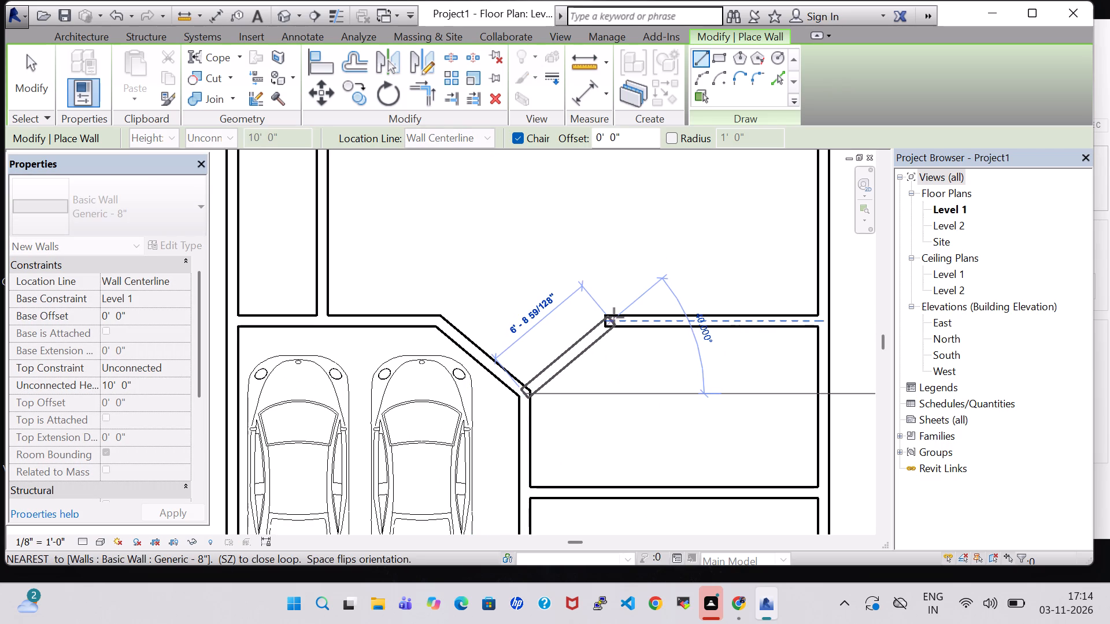
left_click(614, 317)
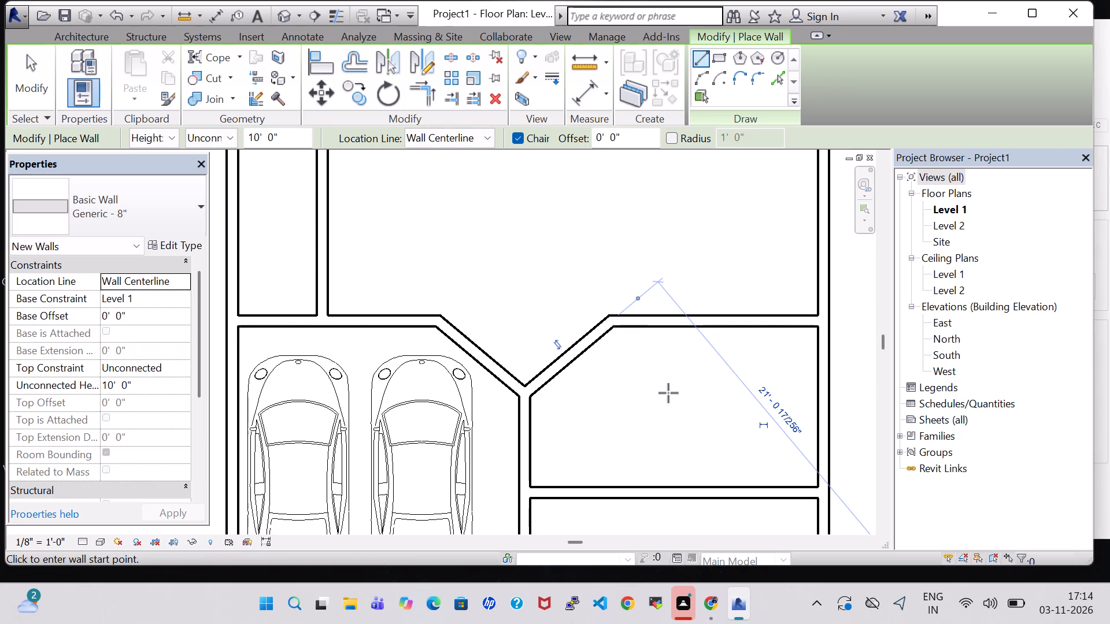
scroll(668, 393, "down", 2)
key("Escape")
key("Escape")
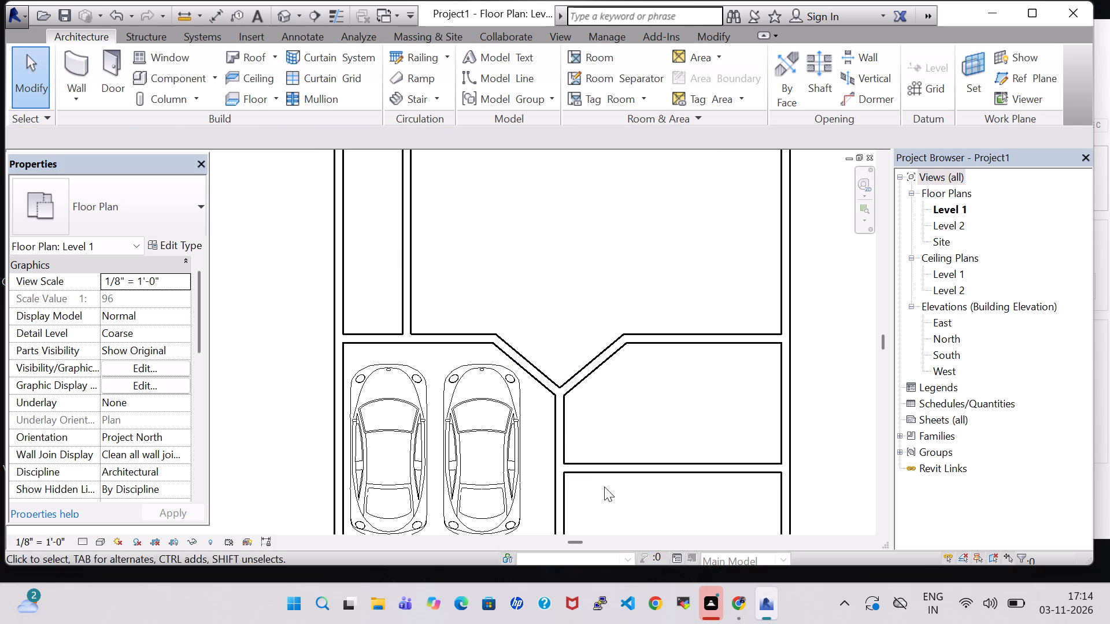
Split the south wall below the cars at 0'-9" and 16'-5" from the west wall and delete the segment between.
scroll(604, 485, "down", 3)
middle_click_drag(602, 483, 620, 373)
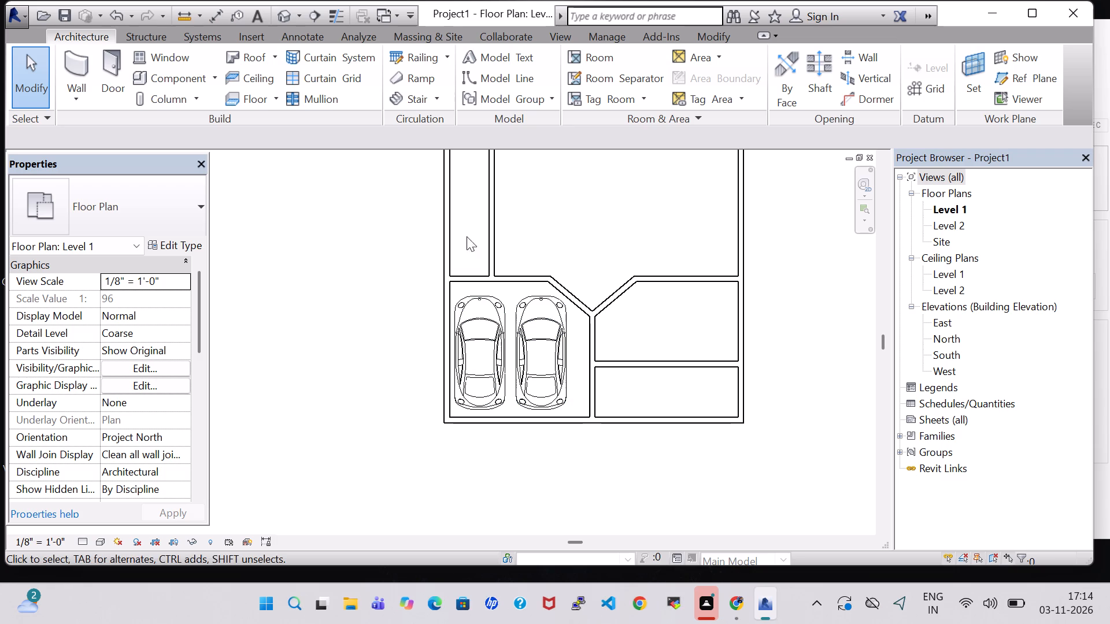
left_click(731, 32)
scroll(445, 435, "up", 3)
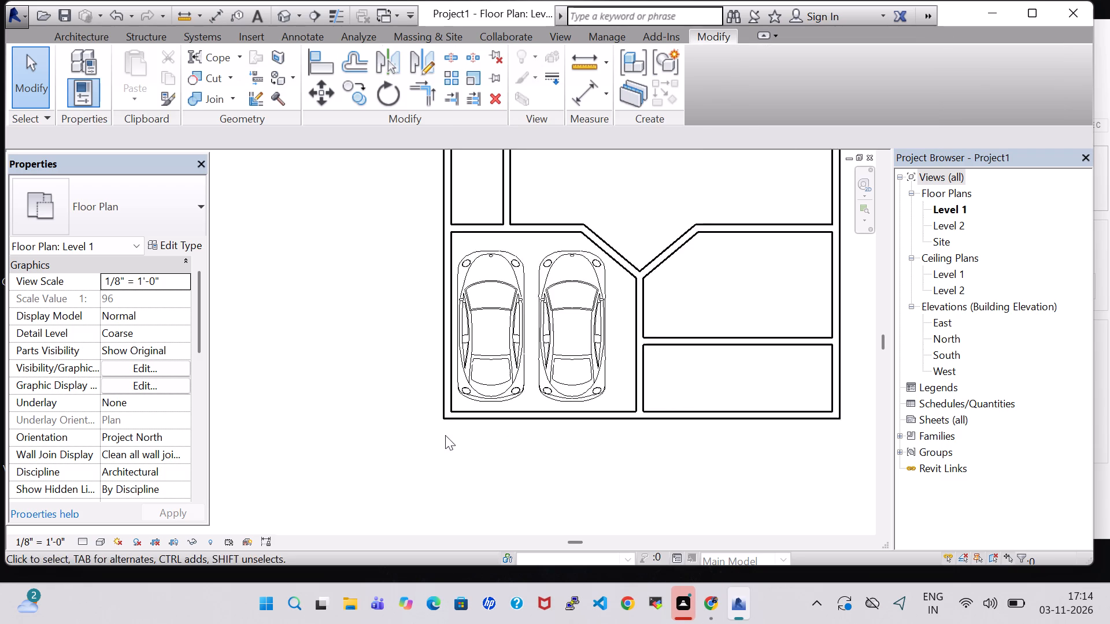
left_click(452, 57)
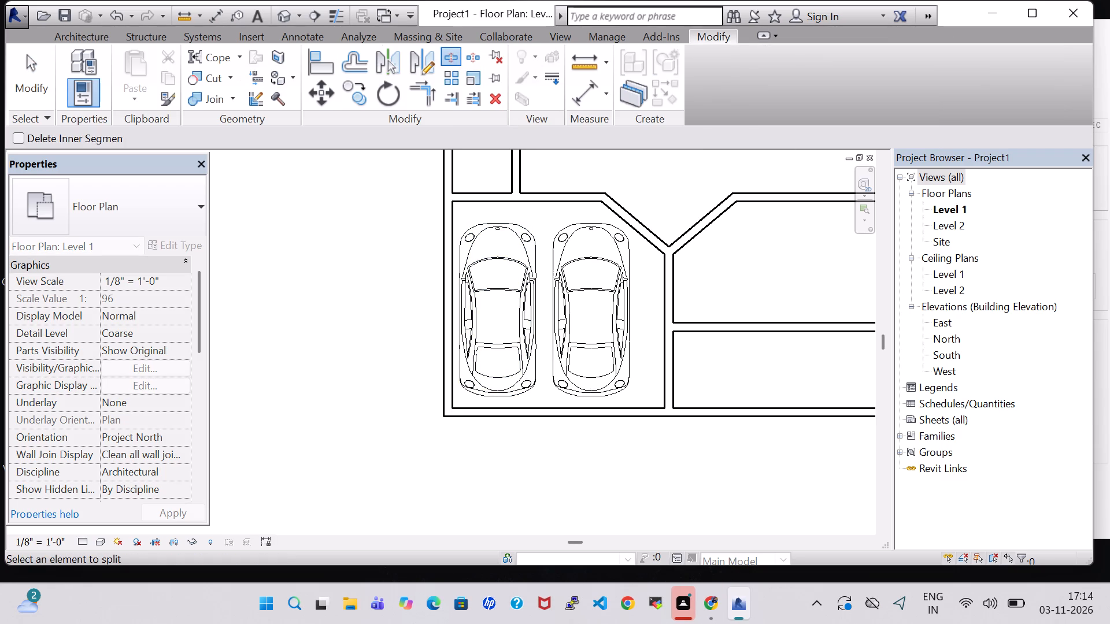
scroll(459, 422, "up", 3)
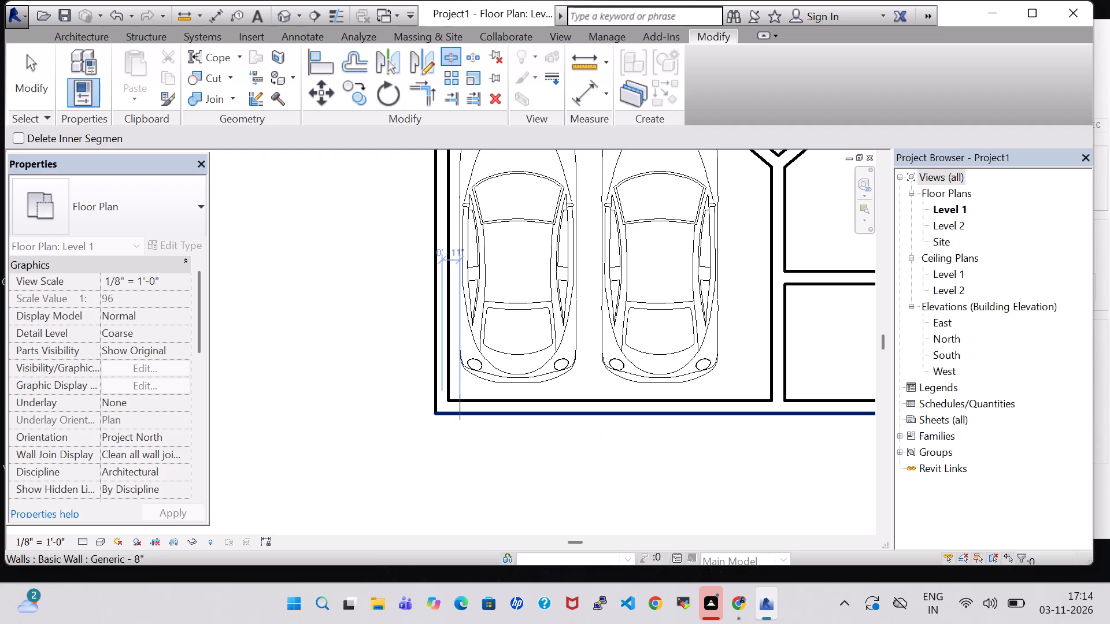
left_click(457, 414)
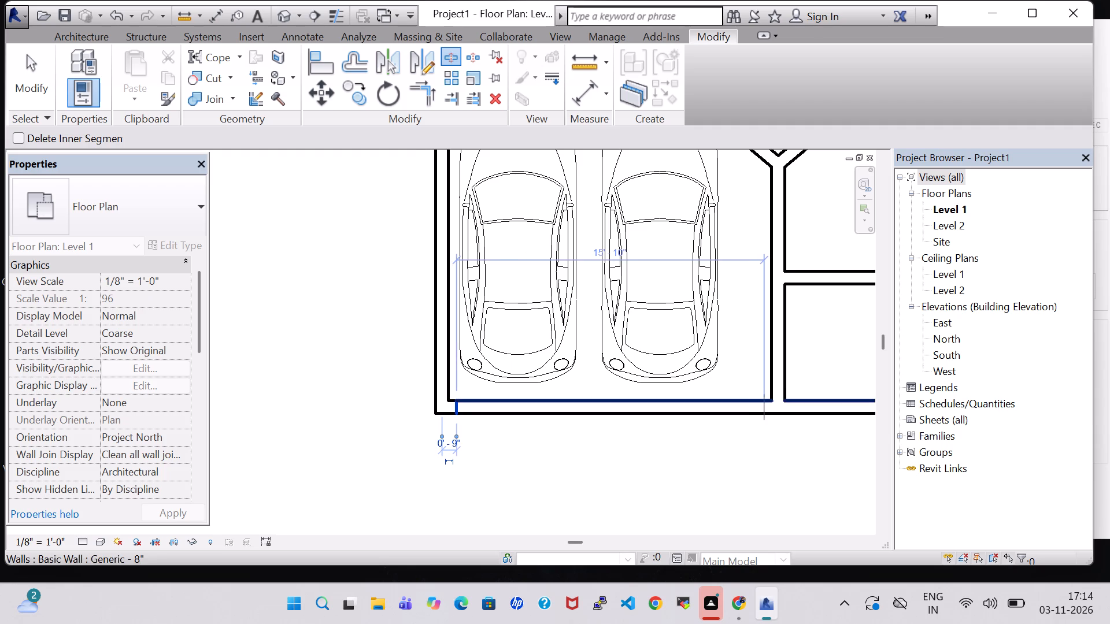
left_click(760, 405)
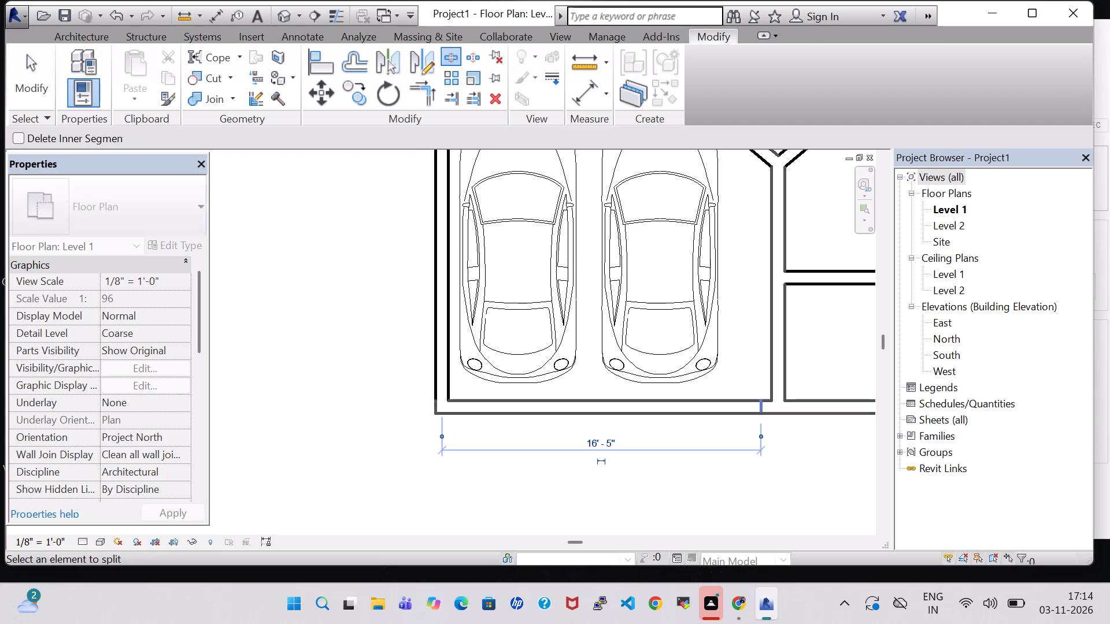
key("Escape")
key("Escape")
left_click(666, 417)
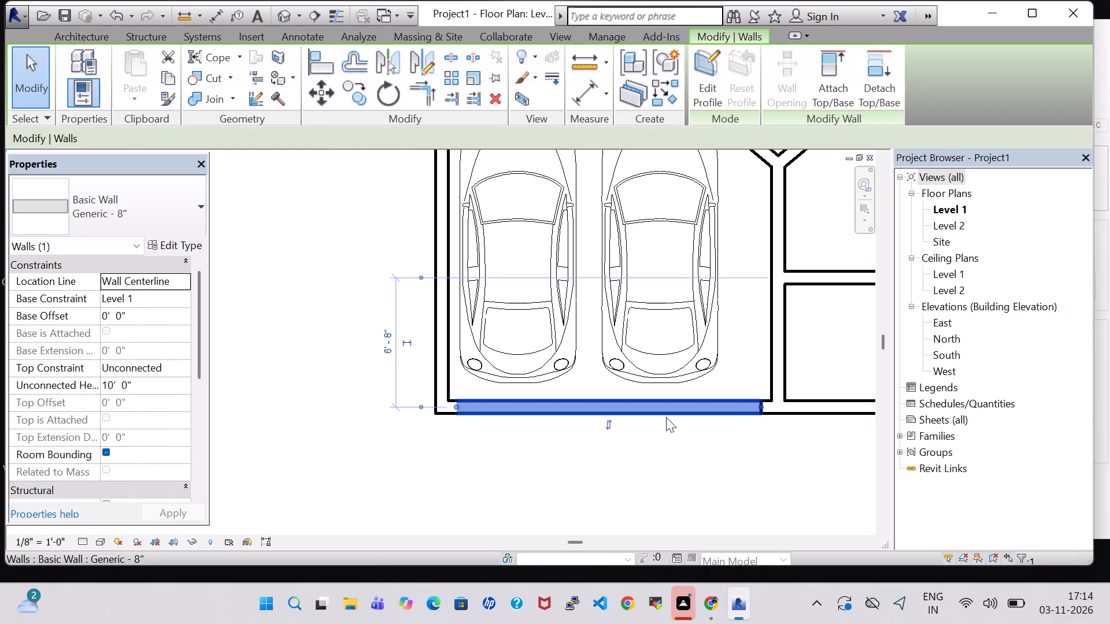
key("Delete")
Draw a 15'-8" room separation line across the parking opening along the outer face of the south wall.
scroll(668, 413, "down", 3)
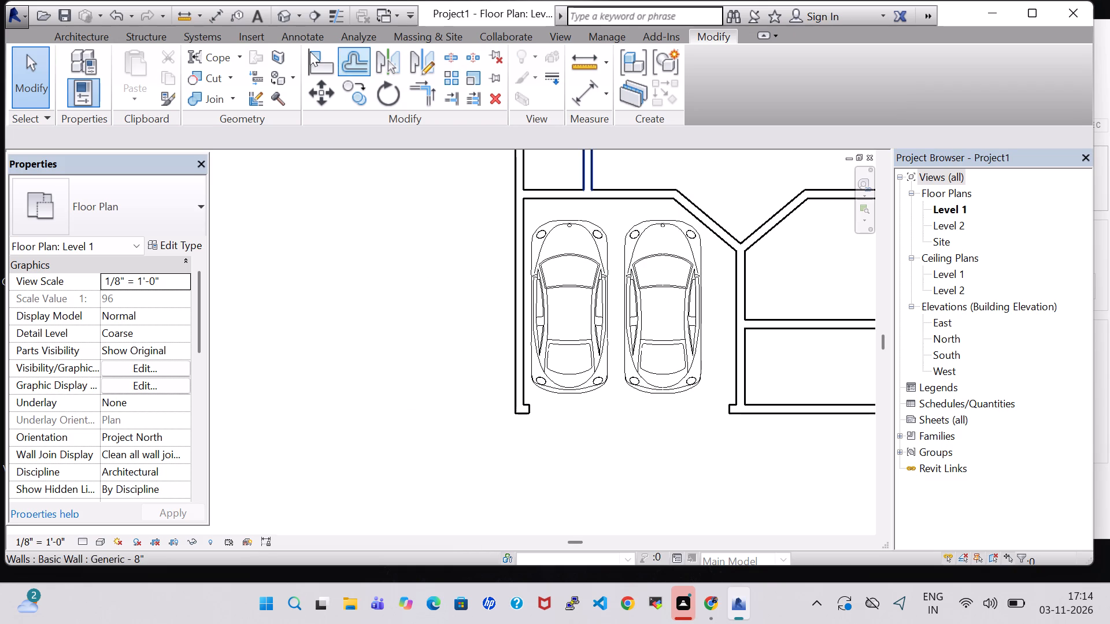
left_click(94, 34)
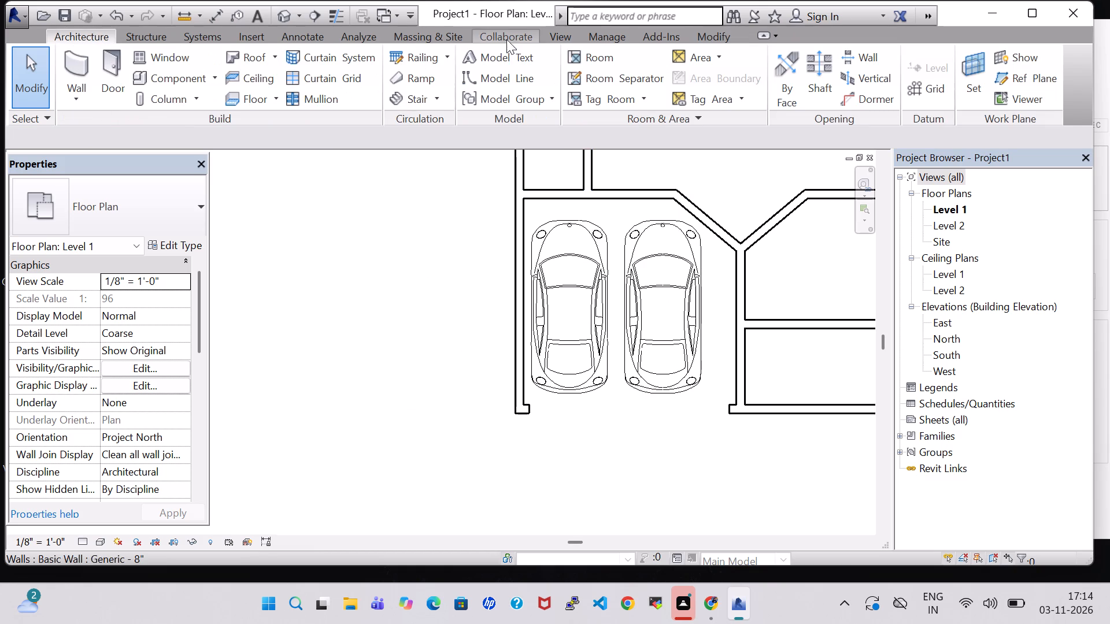
left_click(591, 80)
scroll(726, 395, "up", 6)
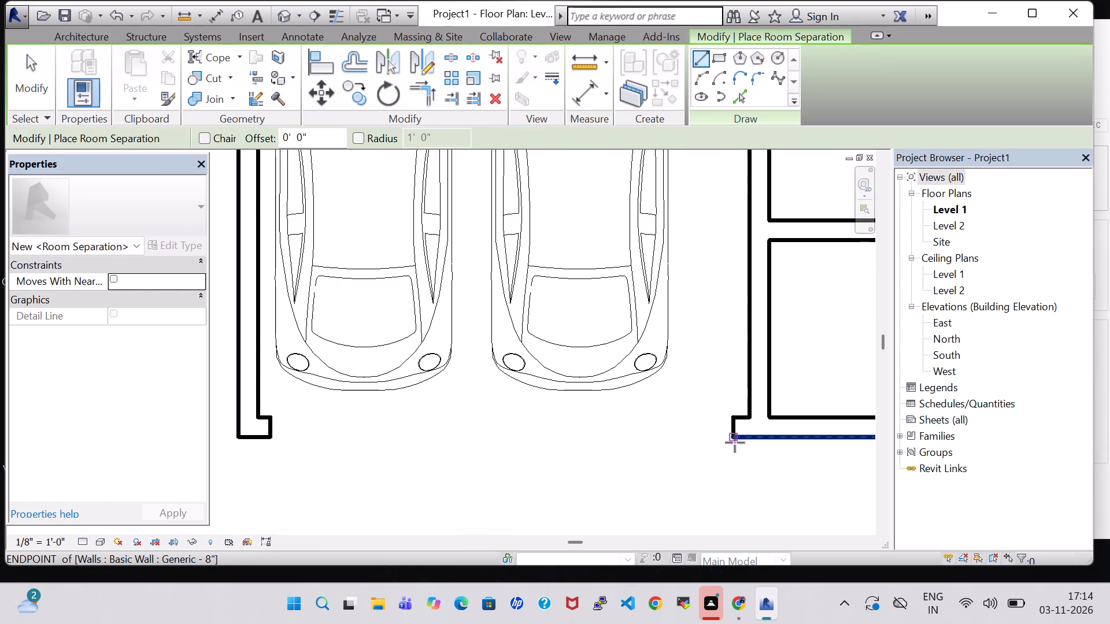
left_click(733, 438)
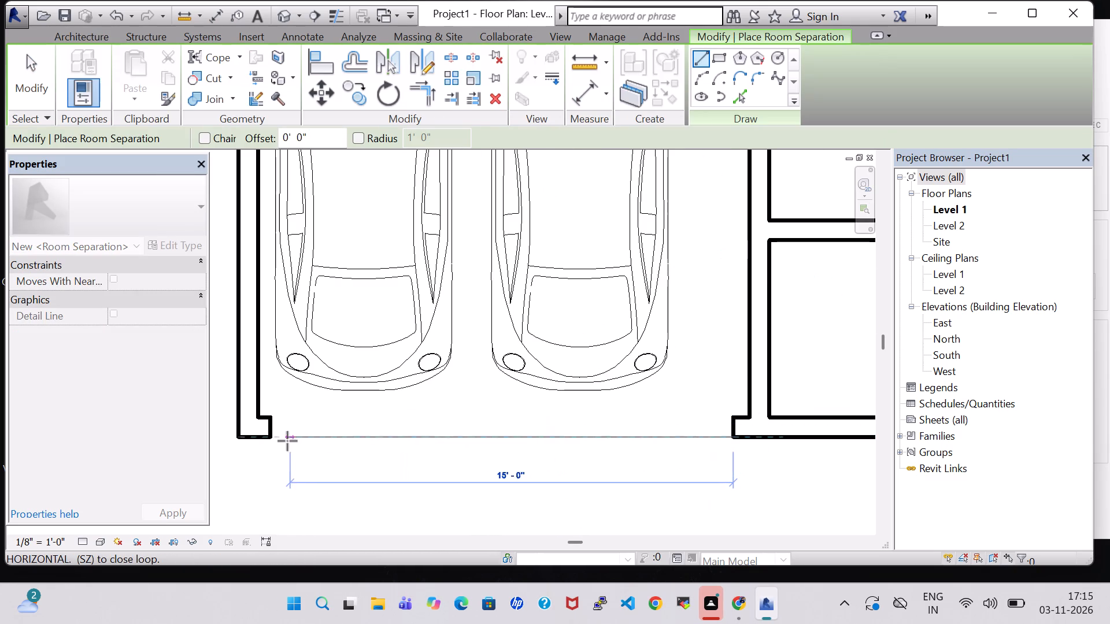
left_click(272, 438)
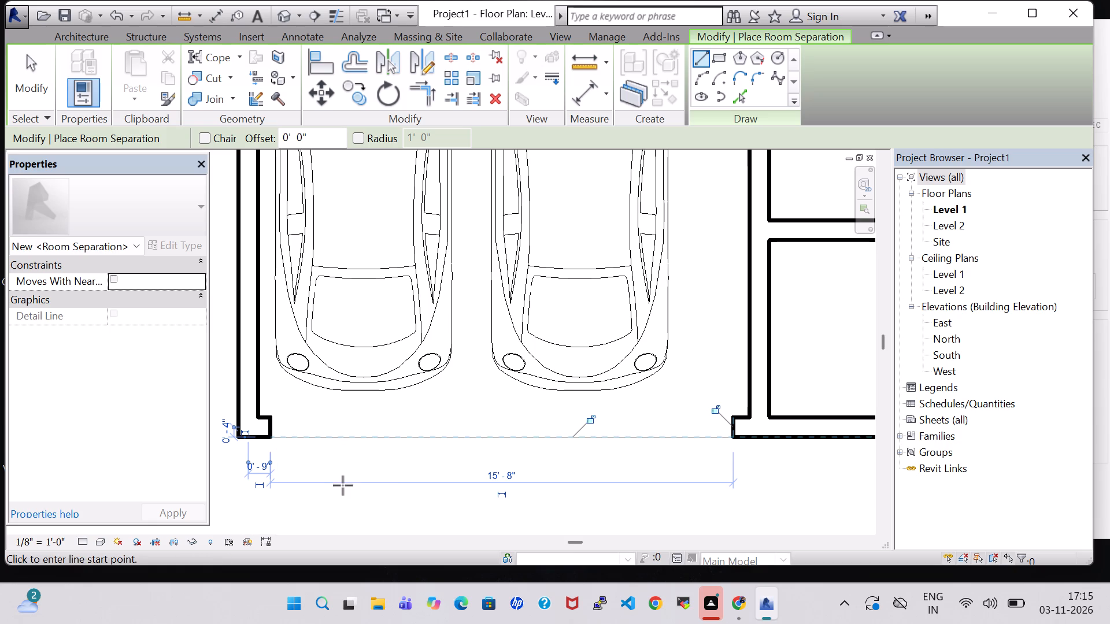
key("Escape")
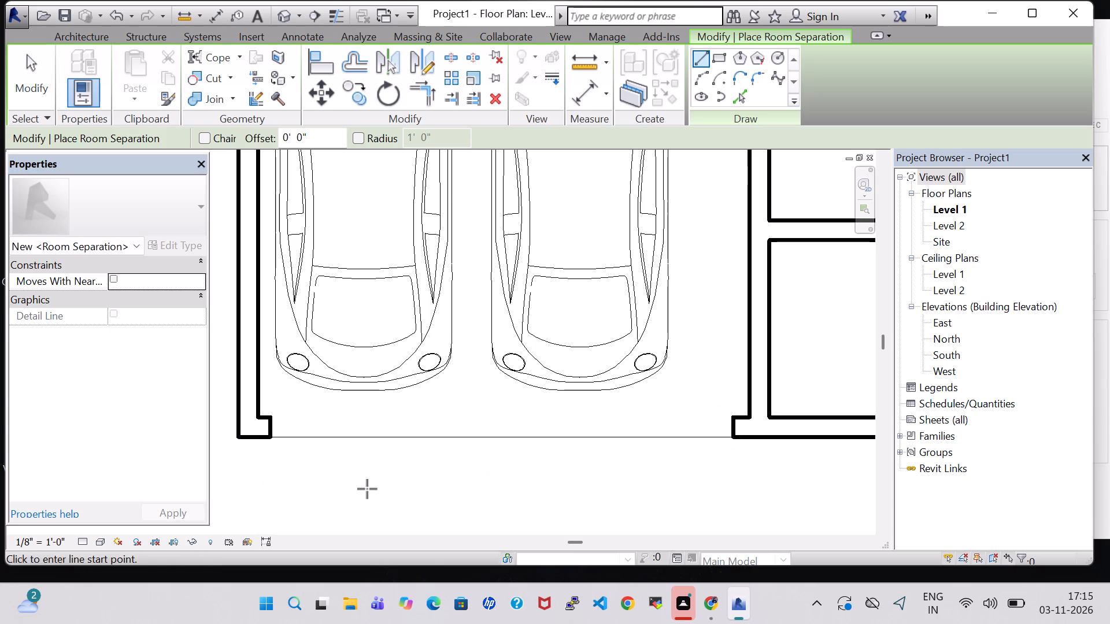
scroll(438, 470, "down", 4)
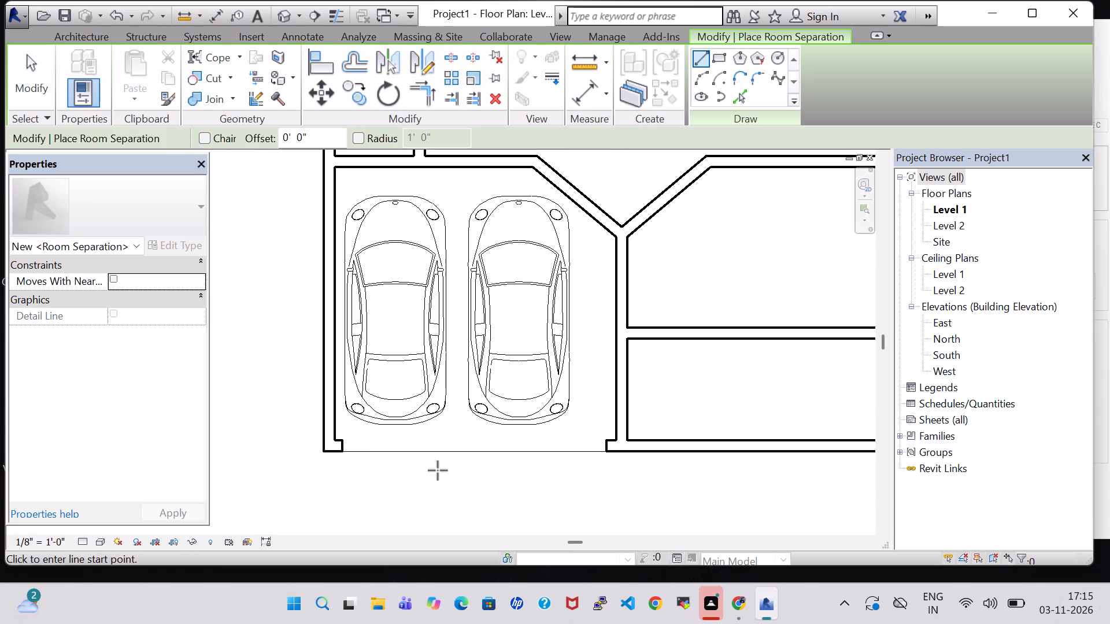
scroll(457, 446, "down", 1)
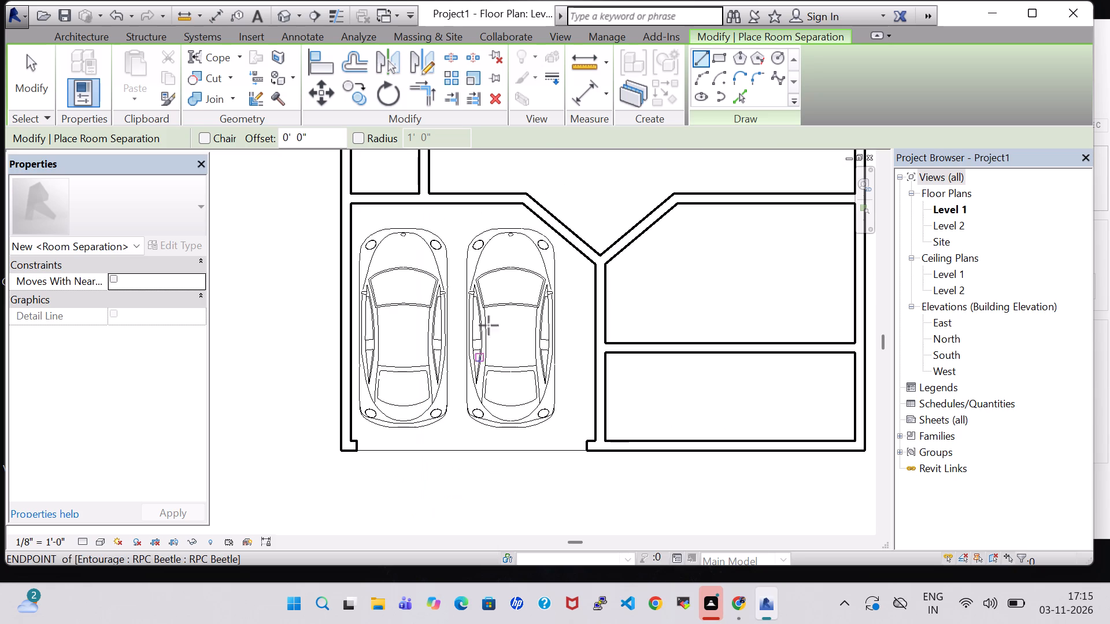
Split the horizontal wall above the cars at the inner vertical wall and delete the short segment reaching the west wall.
middle_click_drag(413, 243, 396, 374)
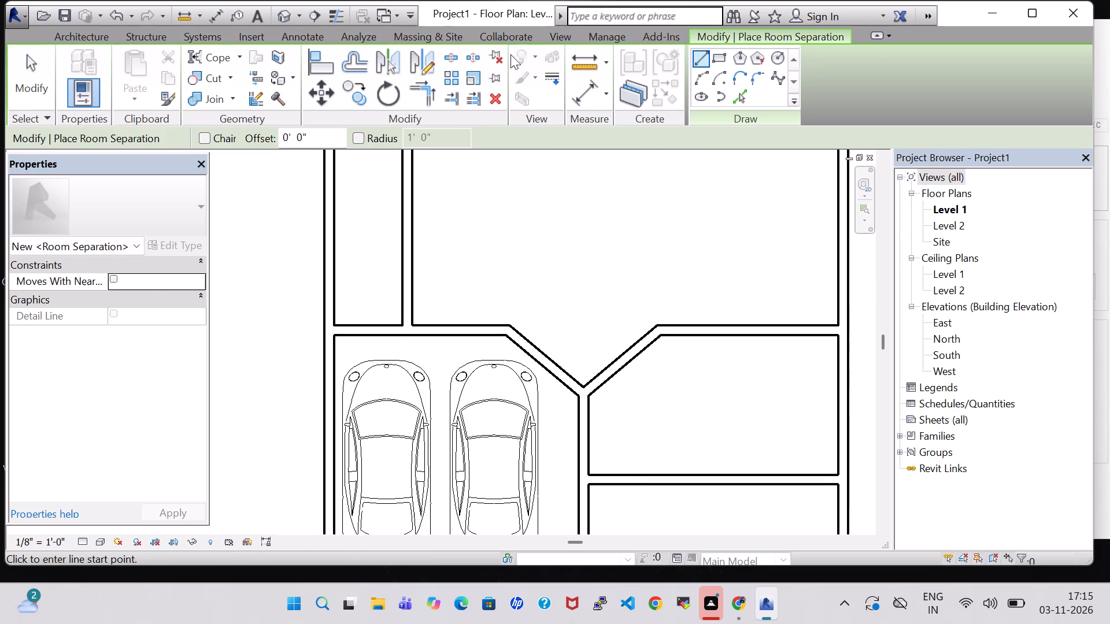
left_click(454, 49)
scroll(339, 330, "up", 4)
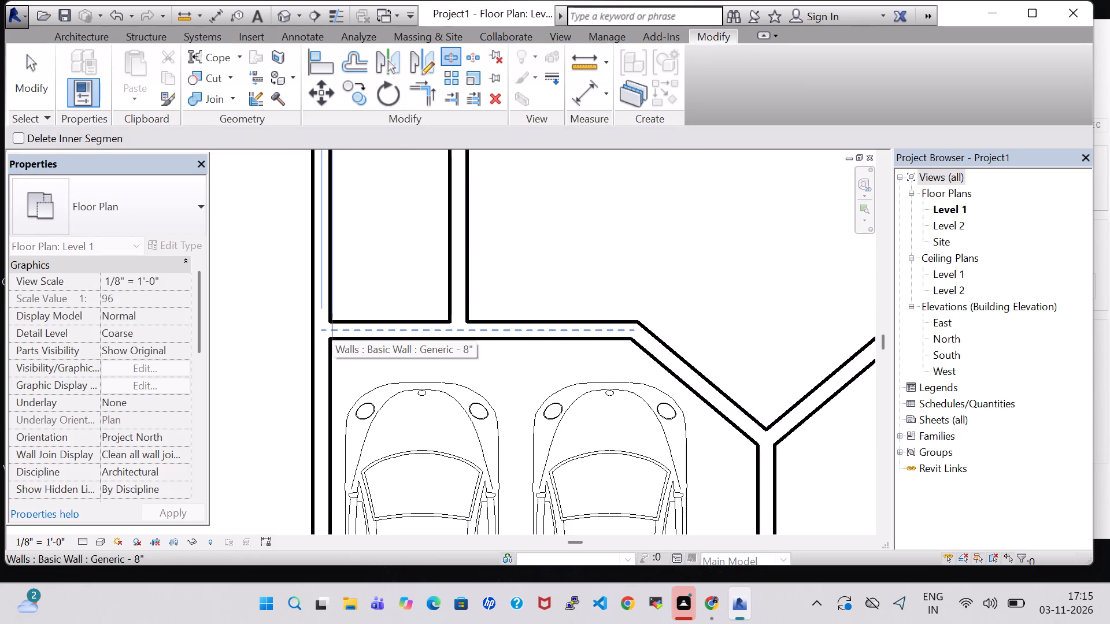
left_click(450, 332)
key("Escape")
key("Escape")
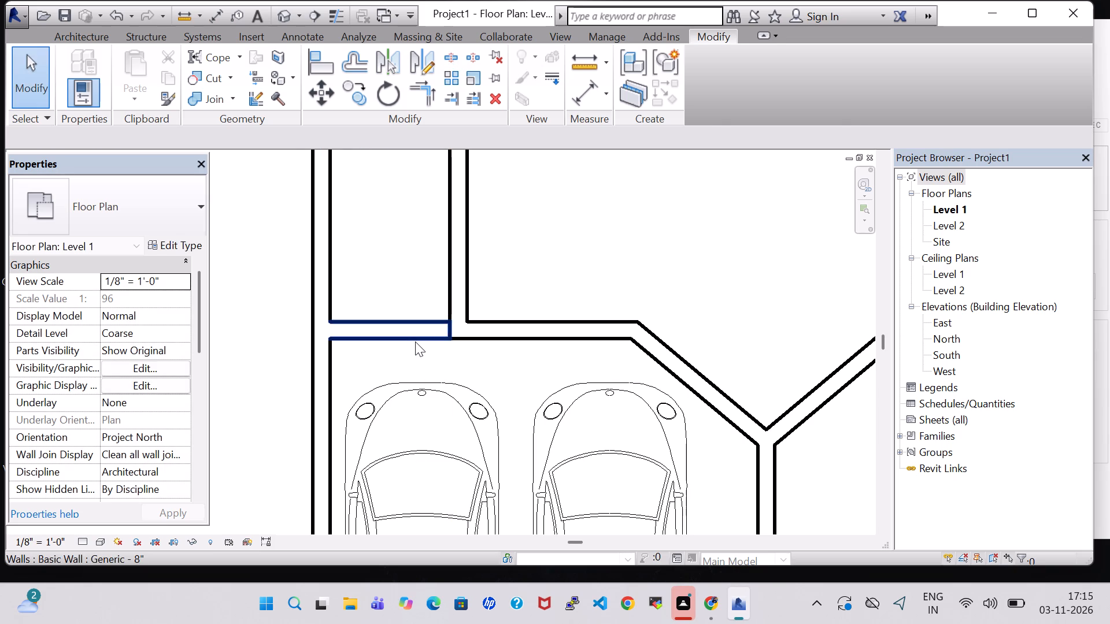
left_click(415, 341)
key("Delete")
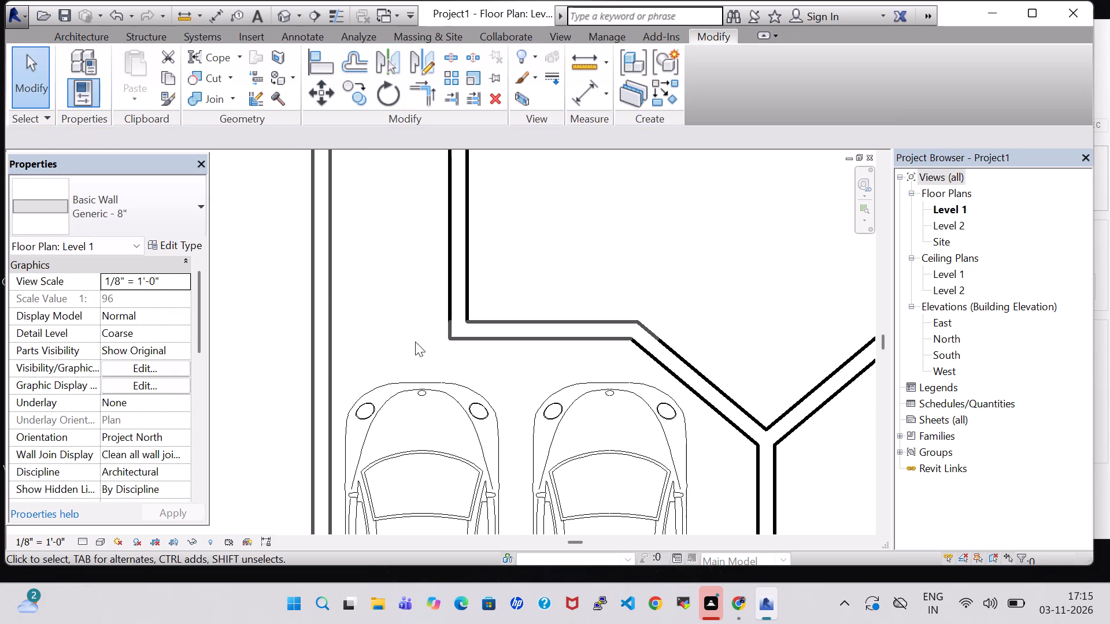
Split the northern interior horizontal wall 5'-0" from the west wall and delete the short segment reaching the west wall.
scroll(415, 341, "down", 8)
middle_click_drag(409, 288, 425, 401)
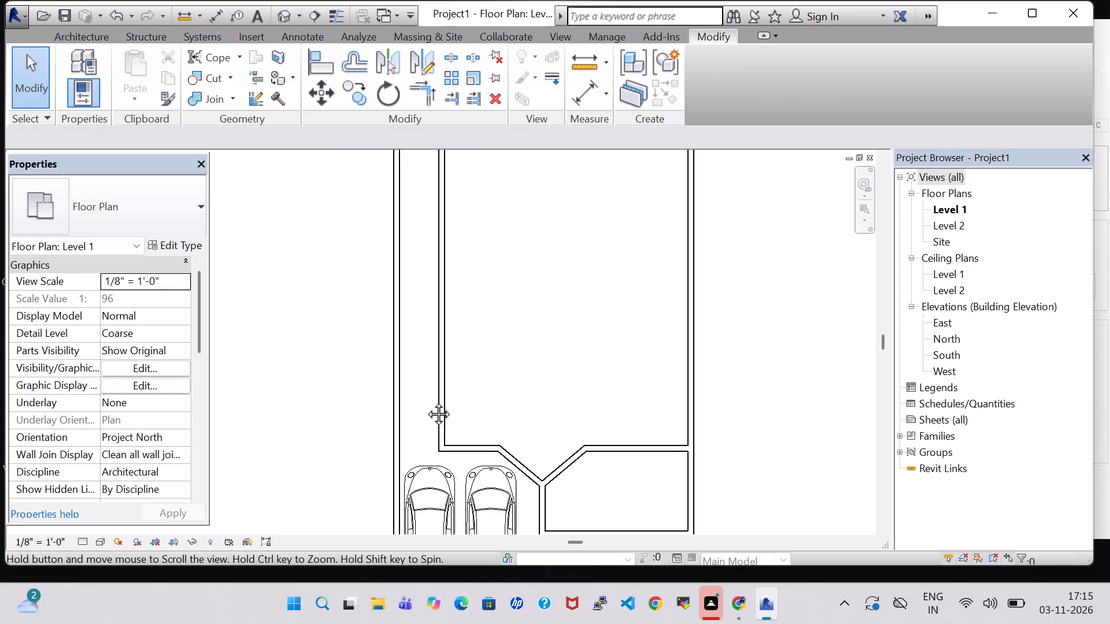
middle_click_drag(425, 401, 418, 432)
middle_click_drag(415, 298, 390, 463)
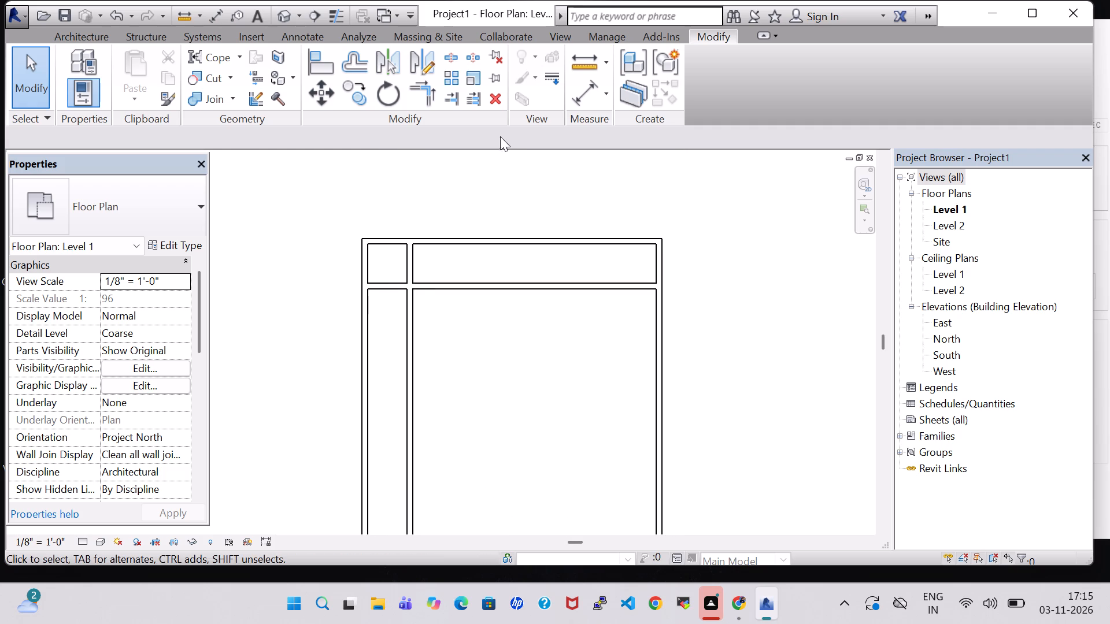
left_click(447, 52)
scroll(376, 268, "up", 6)
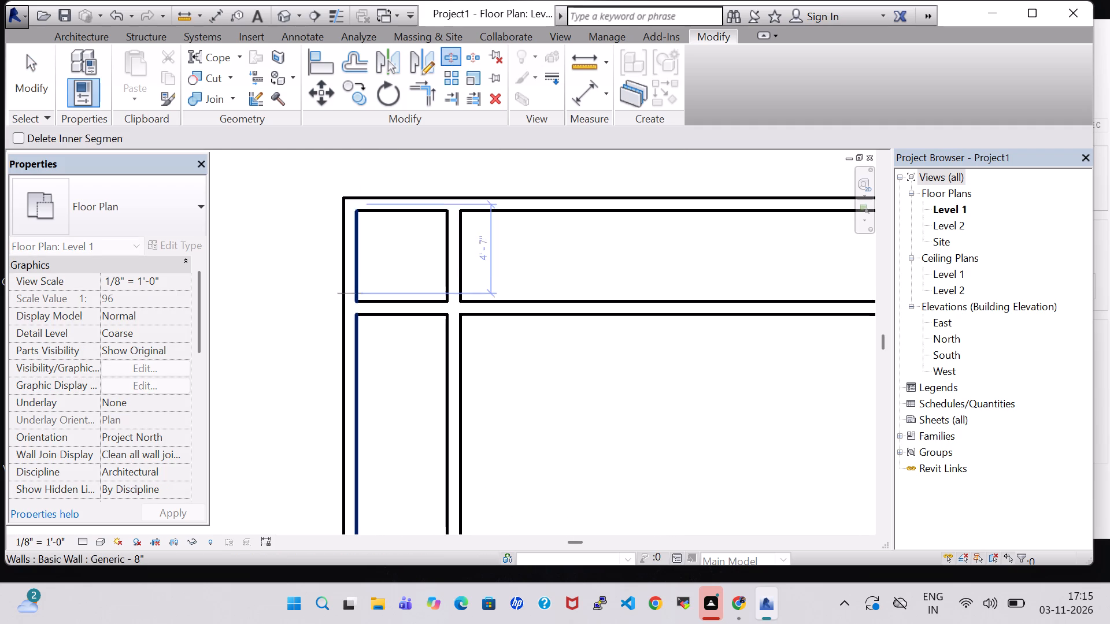
scroll(442, 311, "up", 5)
left_click(453, 309)
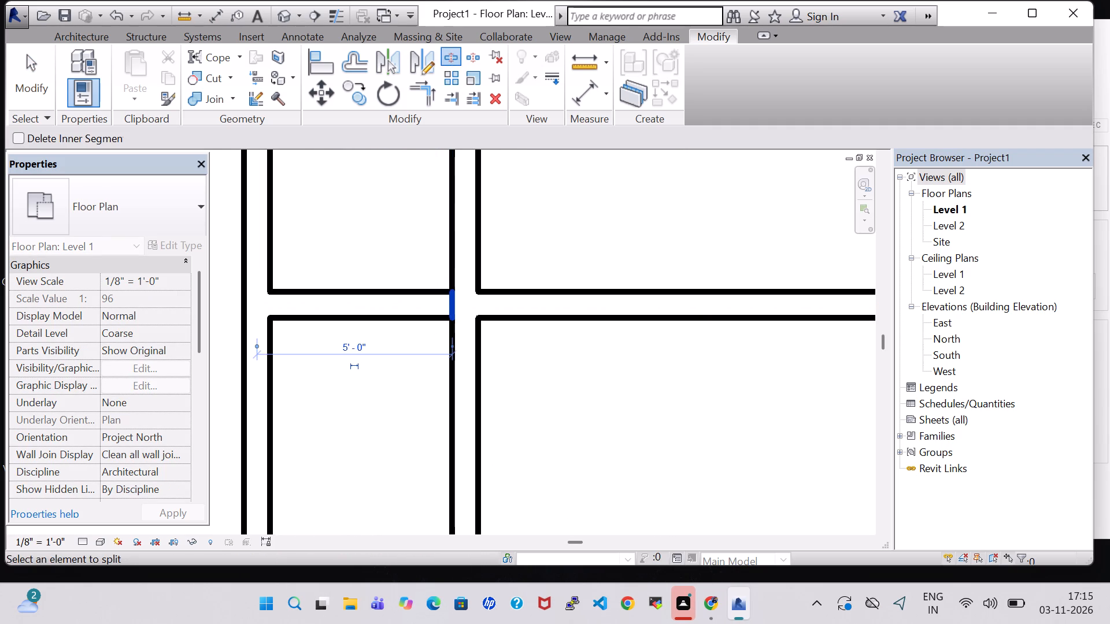
key("Escape")
key("Escape")
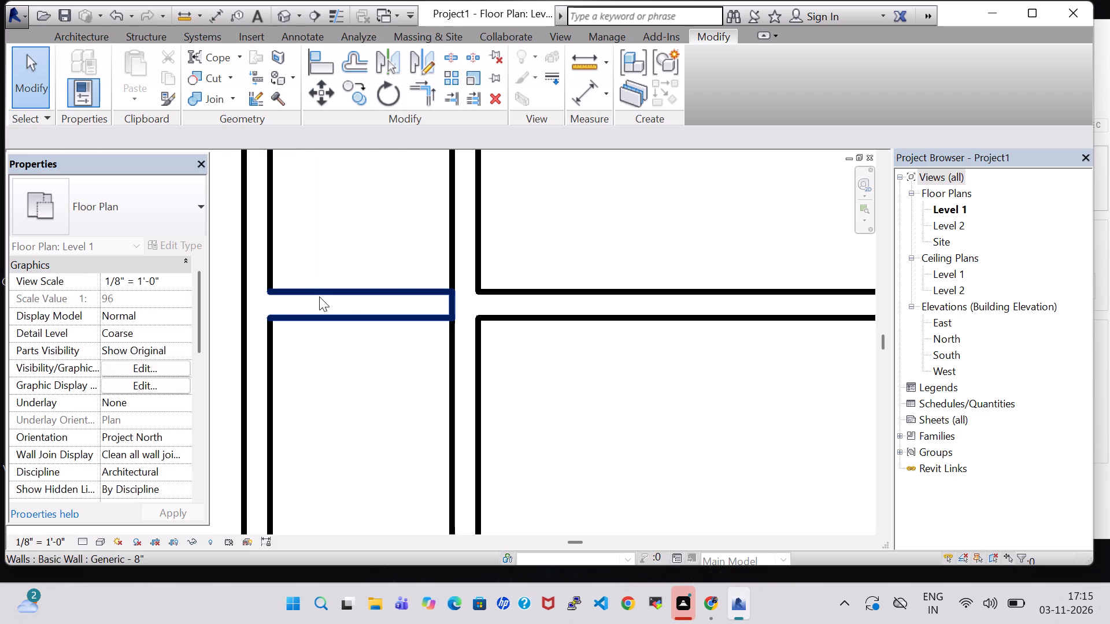
left_click(321, 296)
key("Delete")
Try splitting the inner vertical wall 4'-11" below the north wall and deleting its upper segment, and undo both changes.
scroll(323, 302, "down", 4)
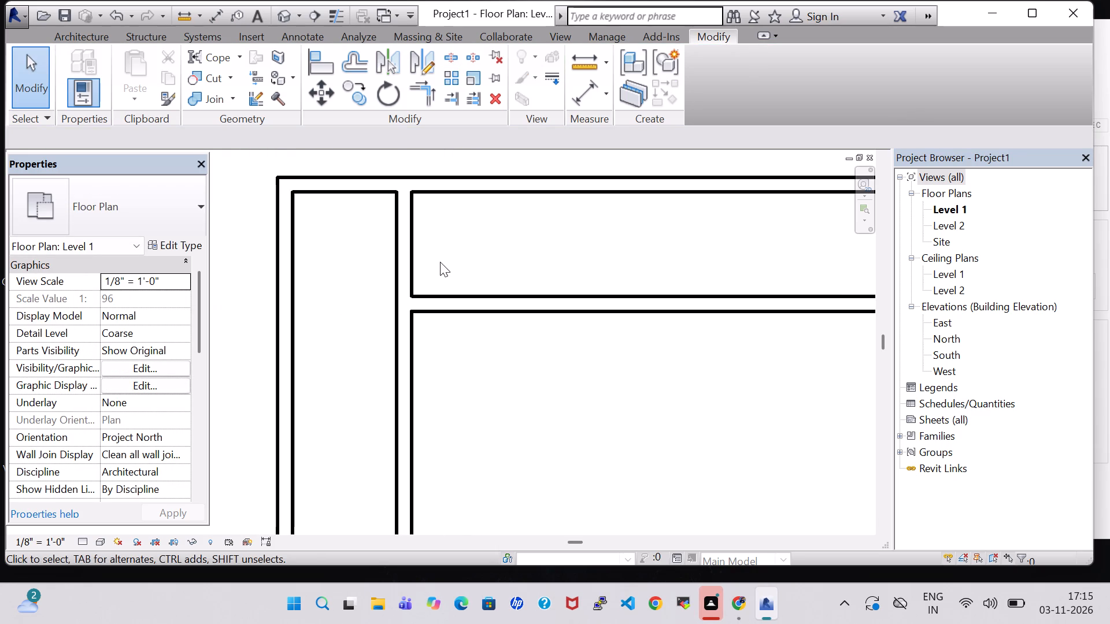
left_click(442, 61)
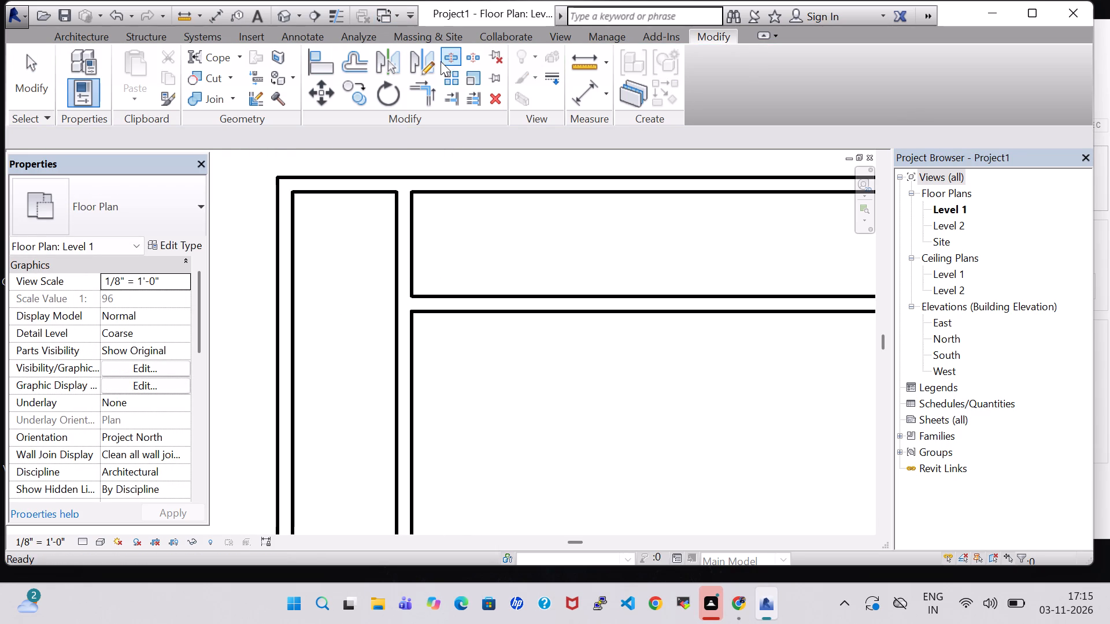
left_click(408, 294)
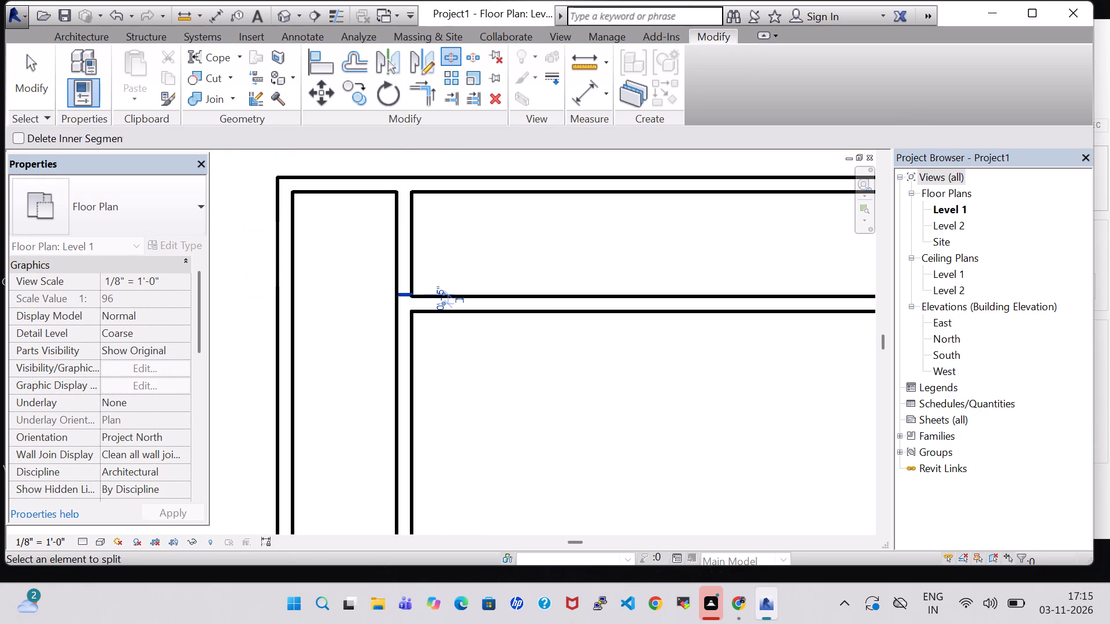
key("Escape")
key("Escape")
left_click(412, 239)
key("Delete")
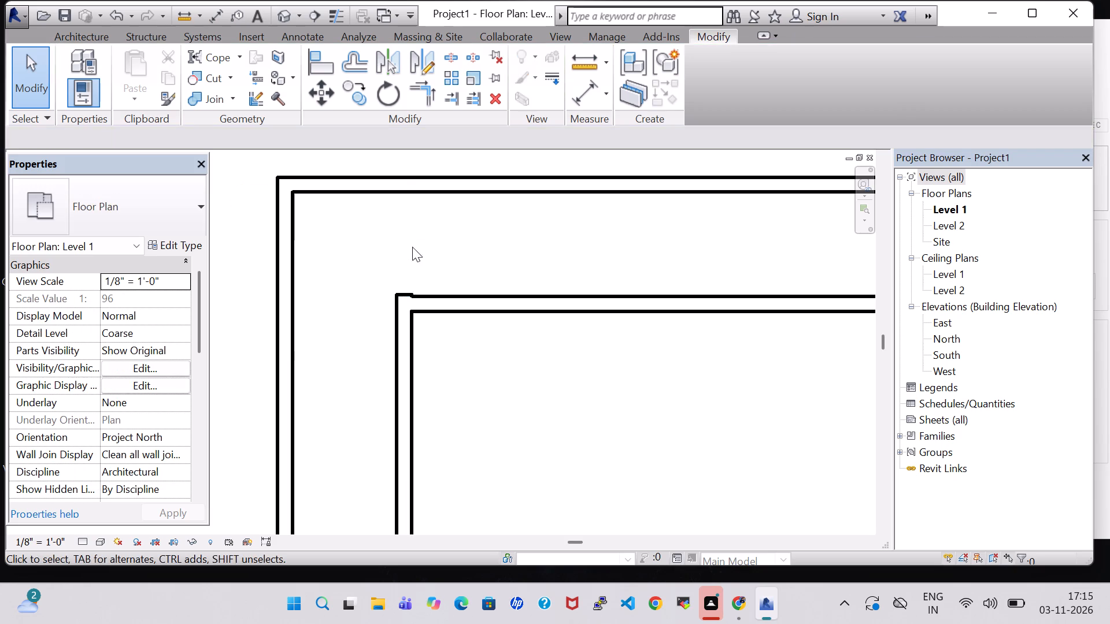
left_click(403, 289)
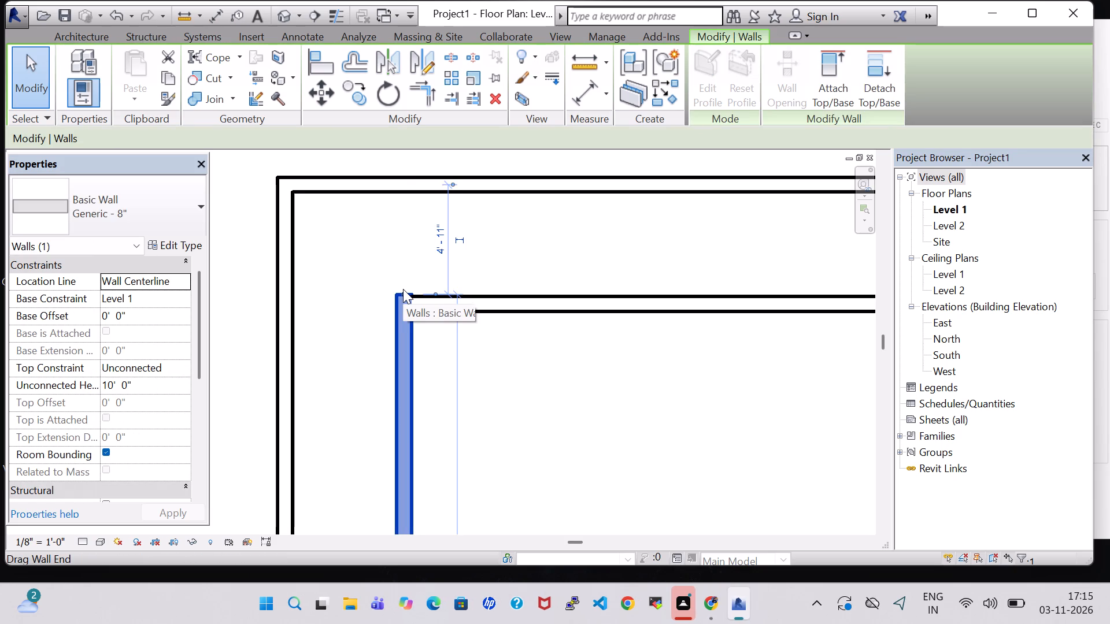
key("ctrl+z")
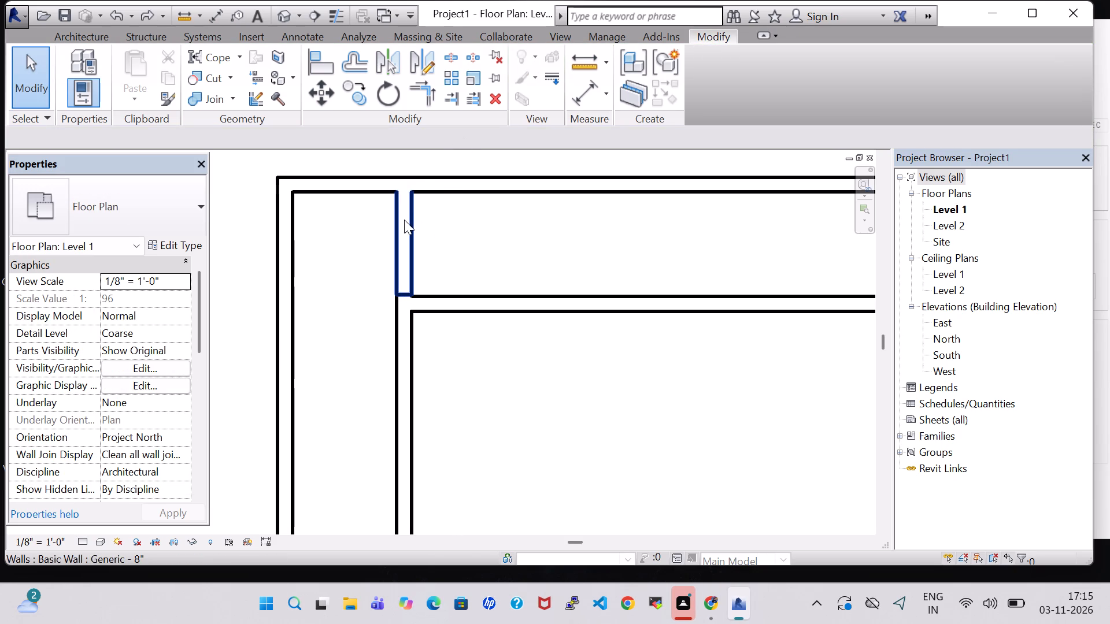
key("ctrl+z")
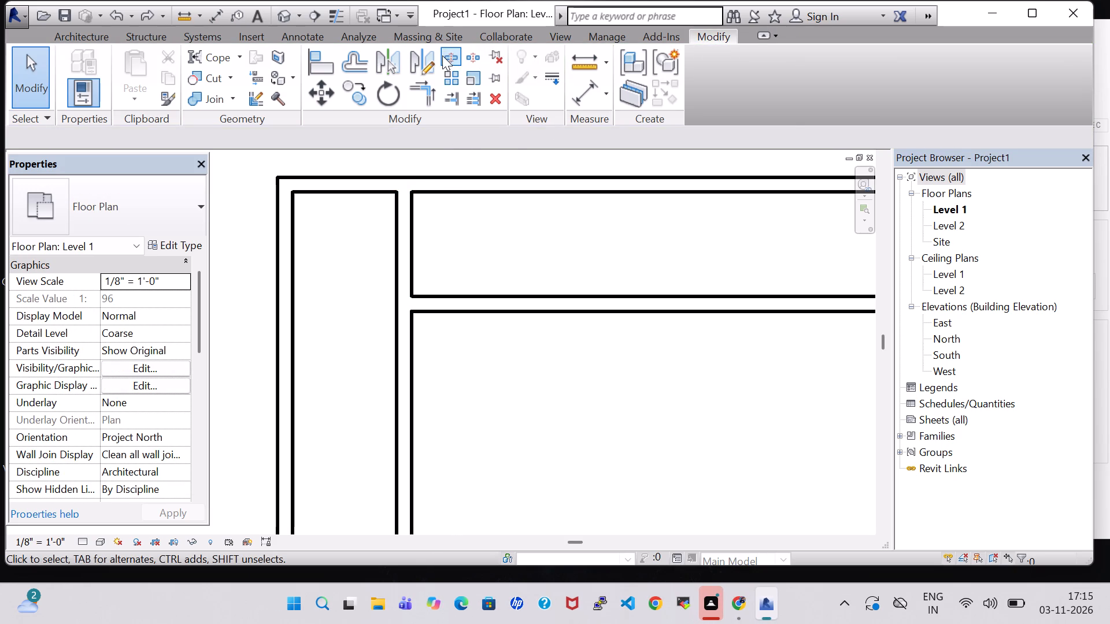
Split the inner vertical wall flush with the northern interior wall's upper face and delete the segment reaching the north wall.
left_click(442, 55)
scroll(383, 272, "up", 7)
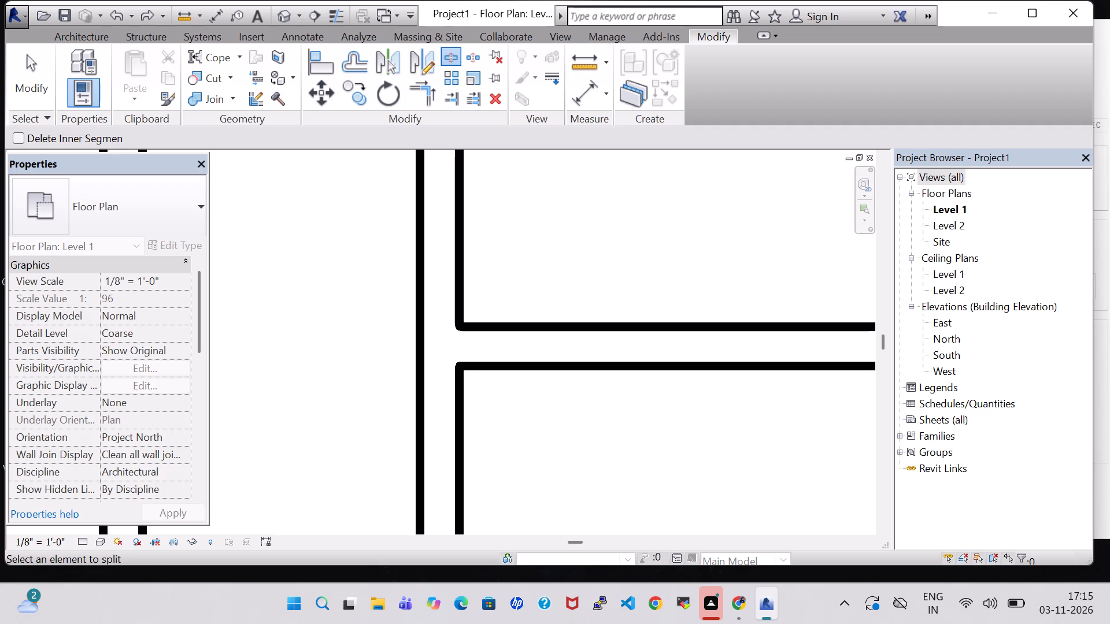
left_click(458, 328)
key("Escape")
key("Escape")
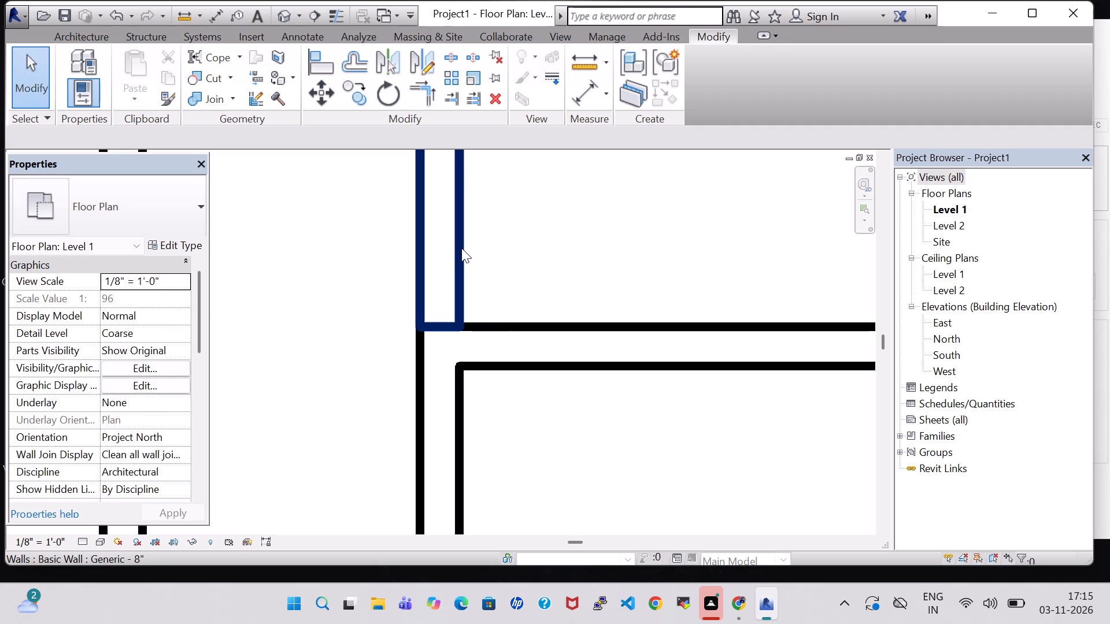
left_click(461, 248)
key("Delete")
Draw a 29'-8" horizontal Generic - 8" wall from the east wall to the inner vertical wall, 12'-9" above the existing horizontal wall.
scroll(461, 248, "down", 8)
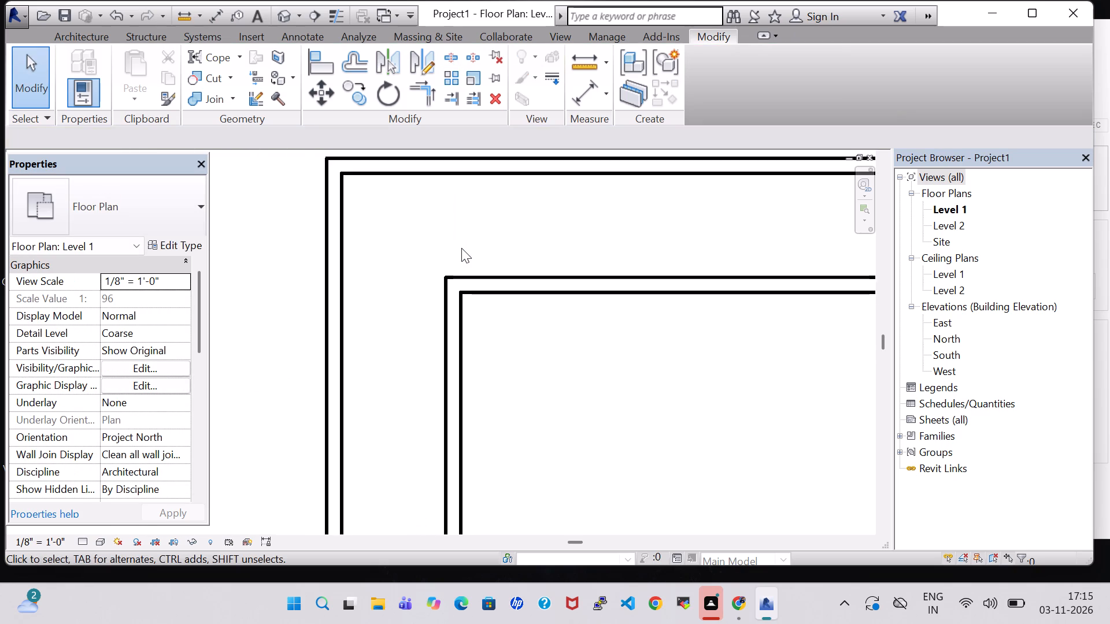
scroll(461, 248, "down", 2)
middle_click_drag(523, 343, 435, 320)
scroll(435, 320, "down", 2)
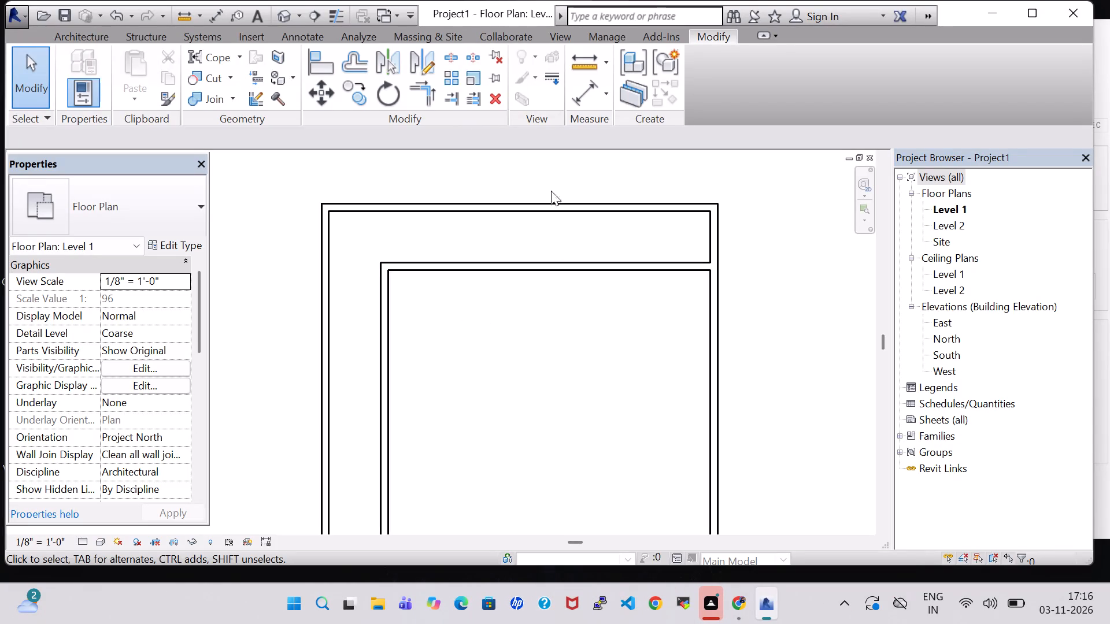
left_click(79, 36)
left_click(81, 53)
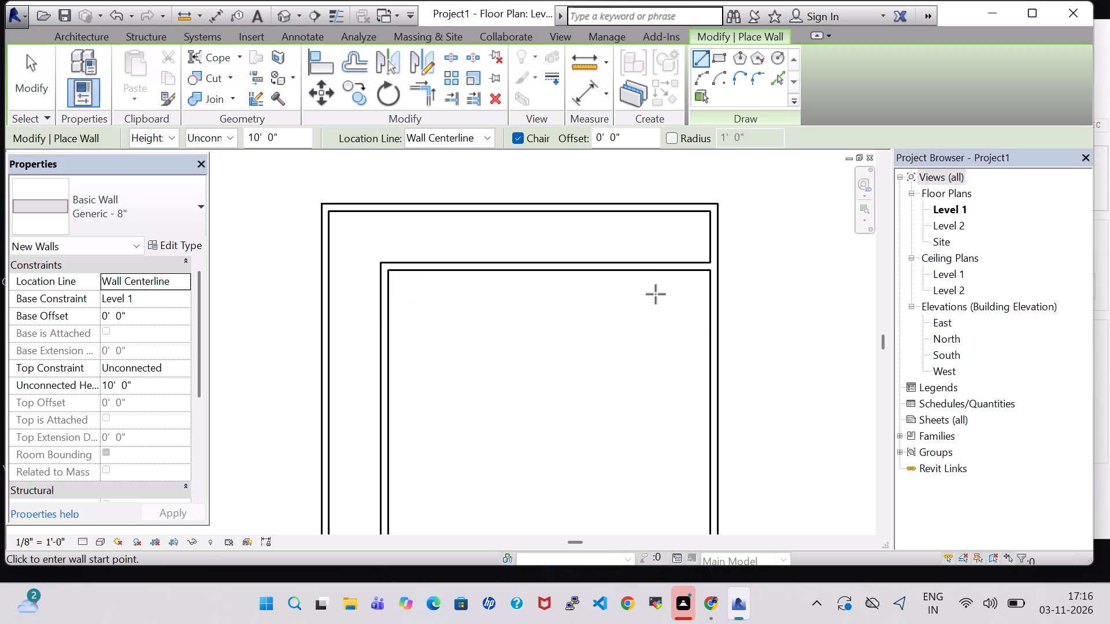
scroll(656, 294, "down", 1)
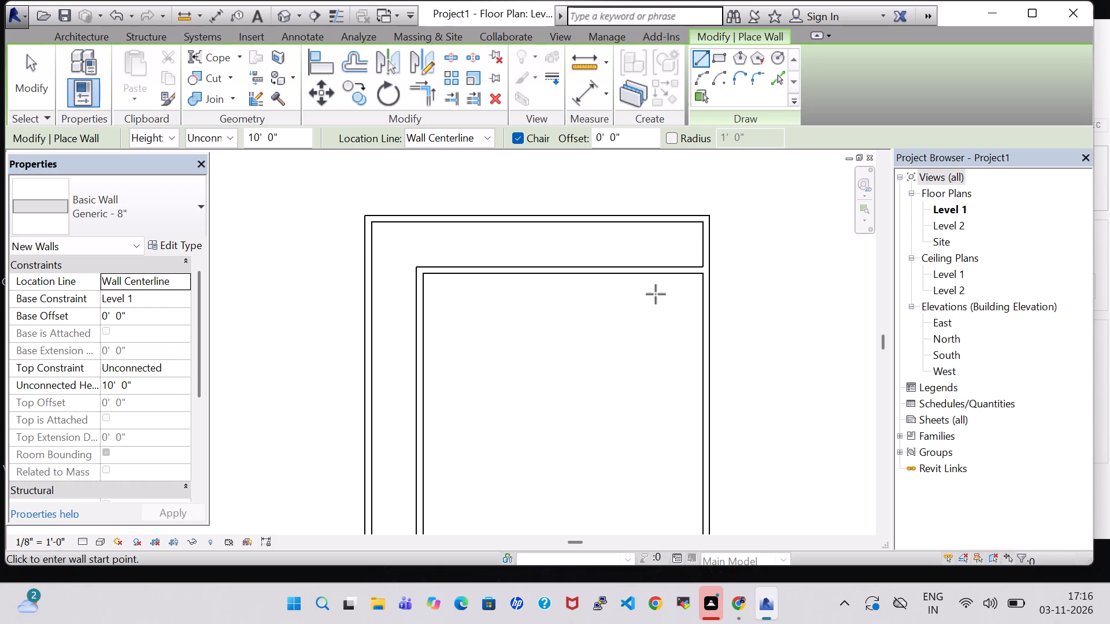
scroll(656, 294, "down", 1)
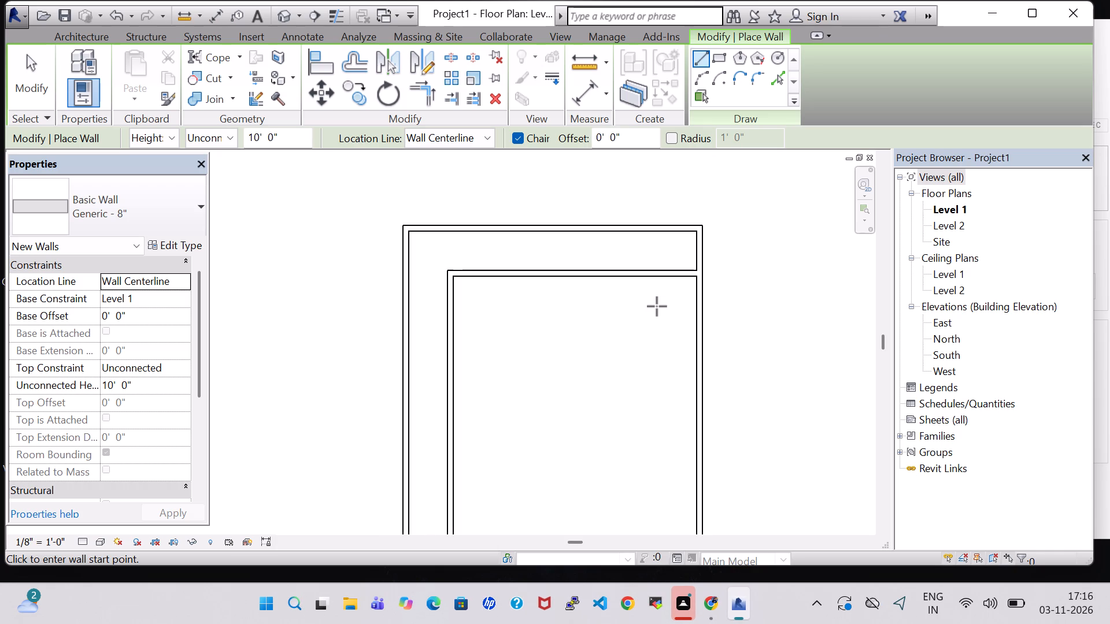
middle_click_drag(657, 306, 640, 265)
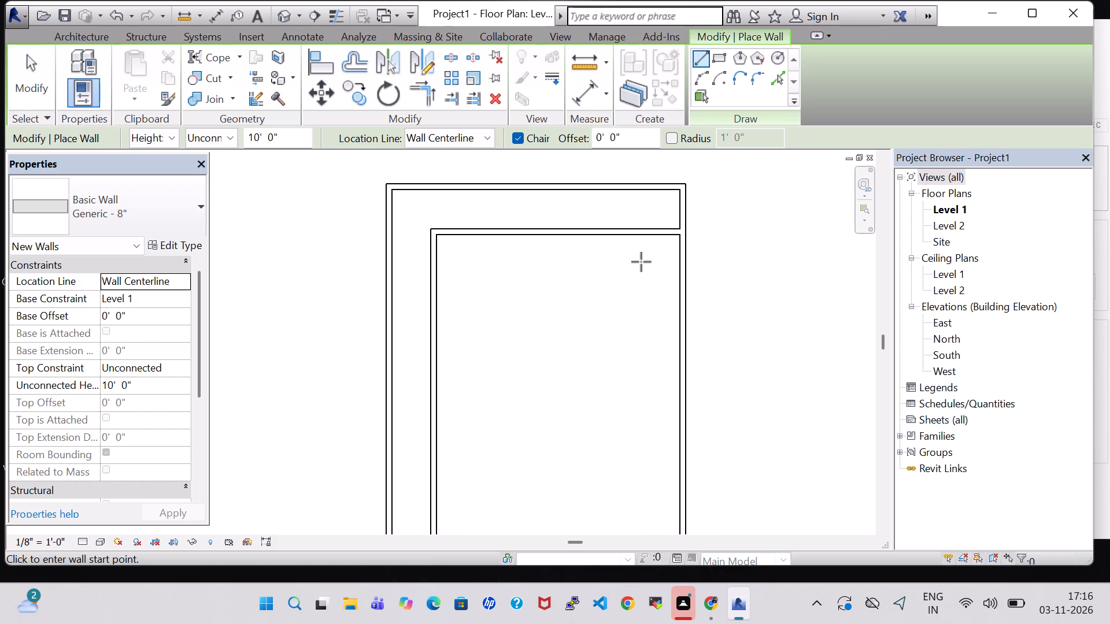
scroll(604, 372, "down", 3)
middle_click_drag(605, 384, 579, 308)
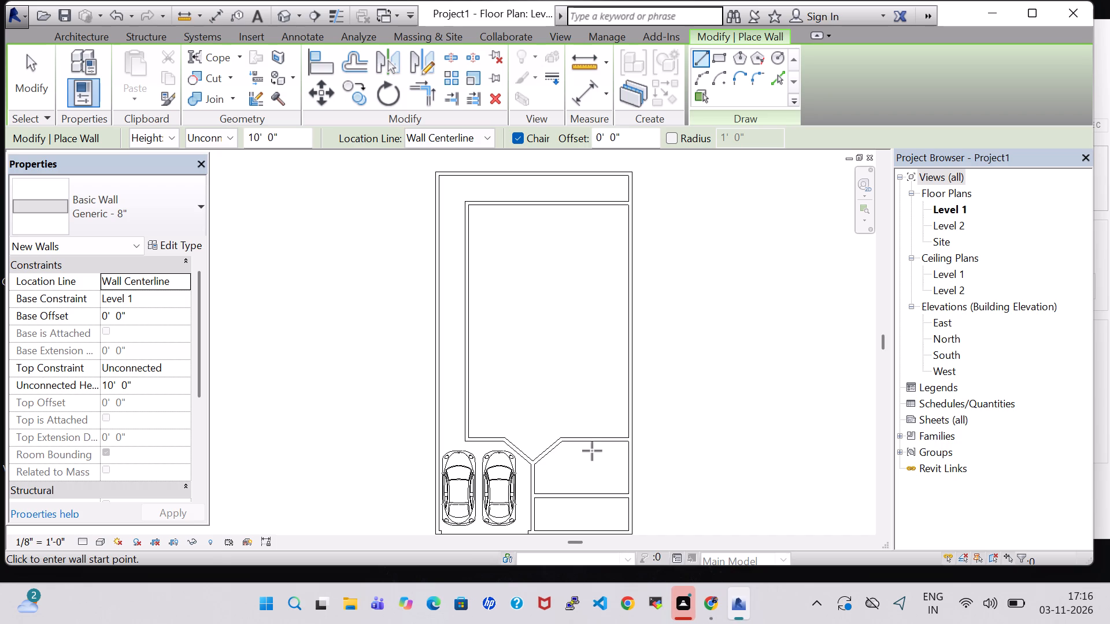
left_click(632, 369)
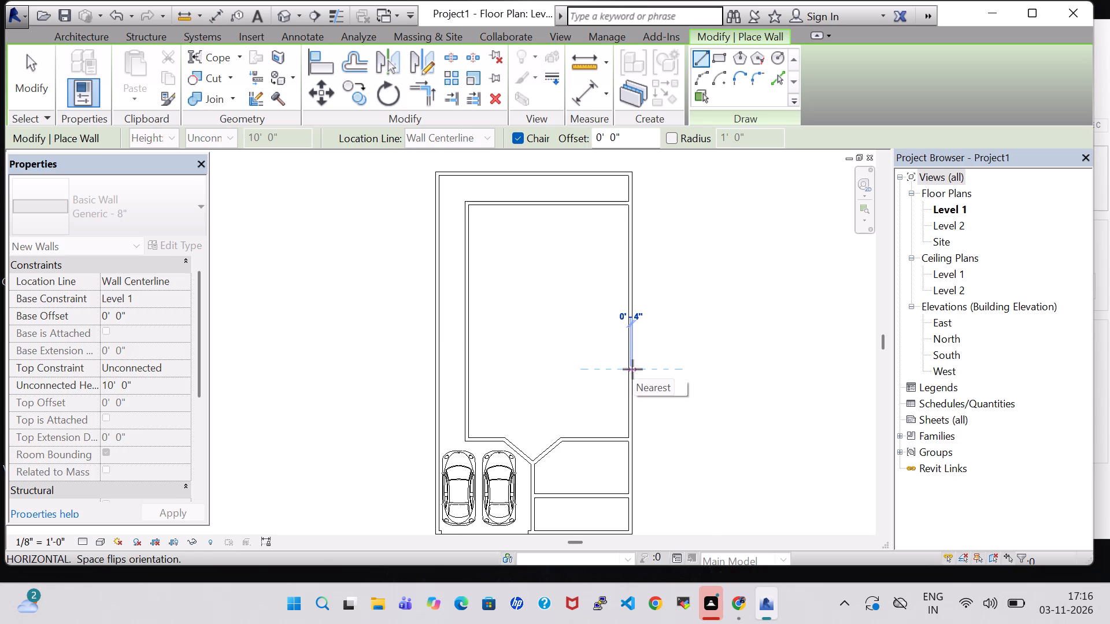
left_click(473, 370)
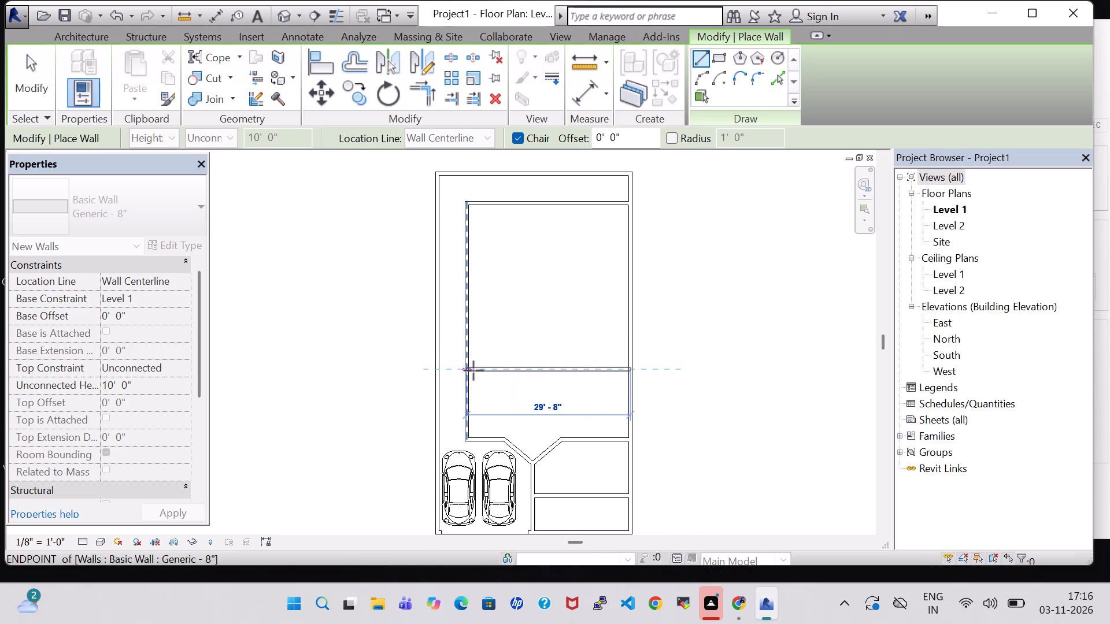
key("Escape")
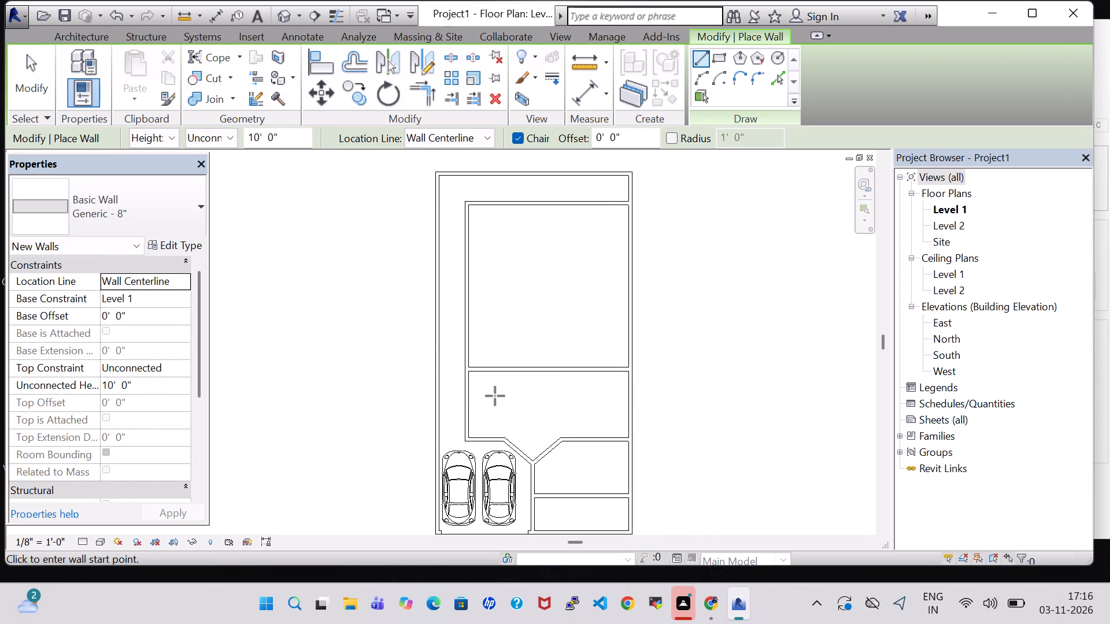
key("Escape")
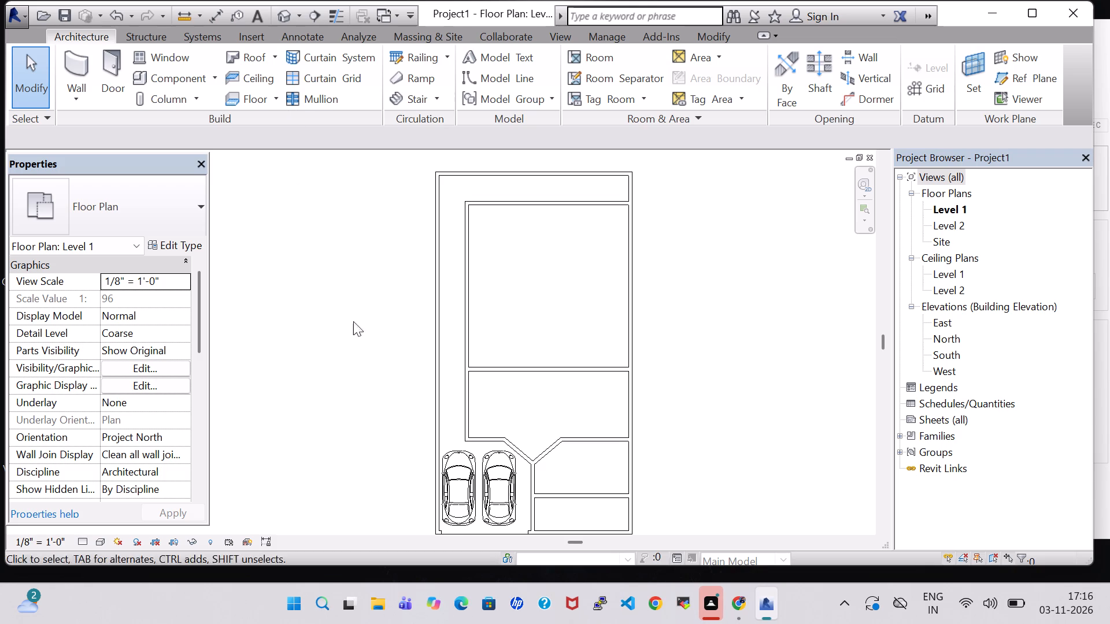
Draw a vertical Generic - 8" wall from the upper end of the eastern angled wall up to the new horizontal partition.
left_click(75, 58)
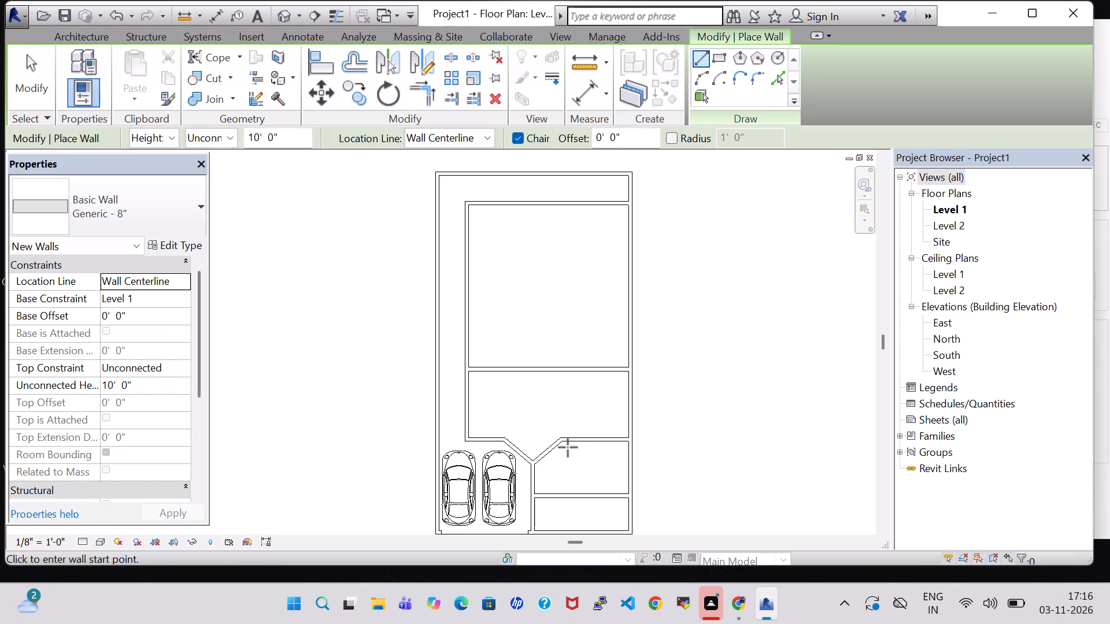
left_click(563, 437)
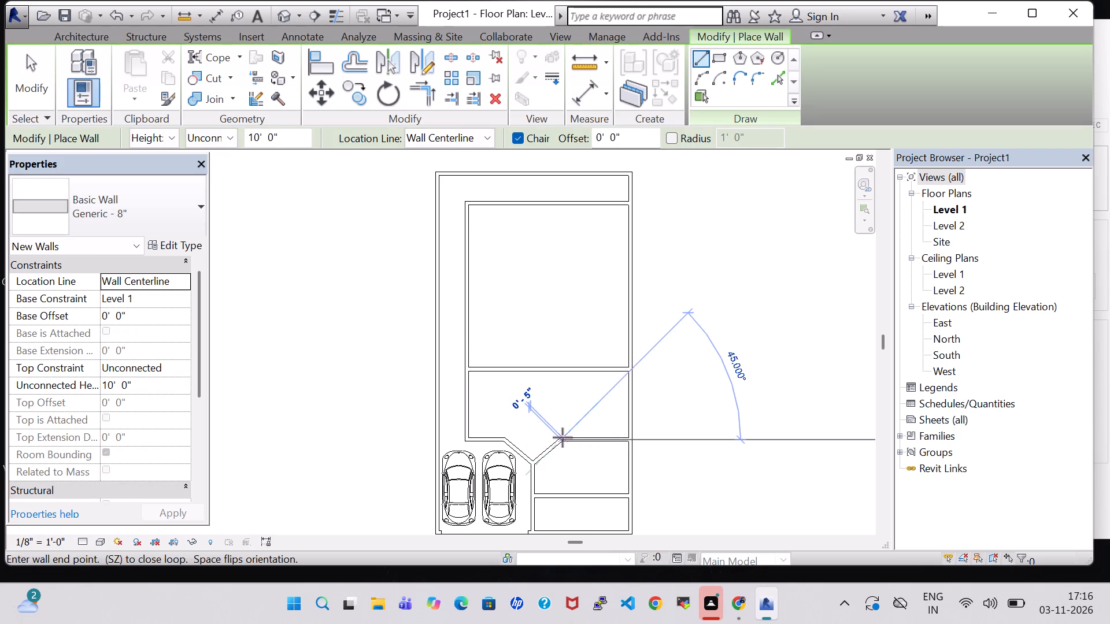
left_click(564, 369)
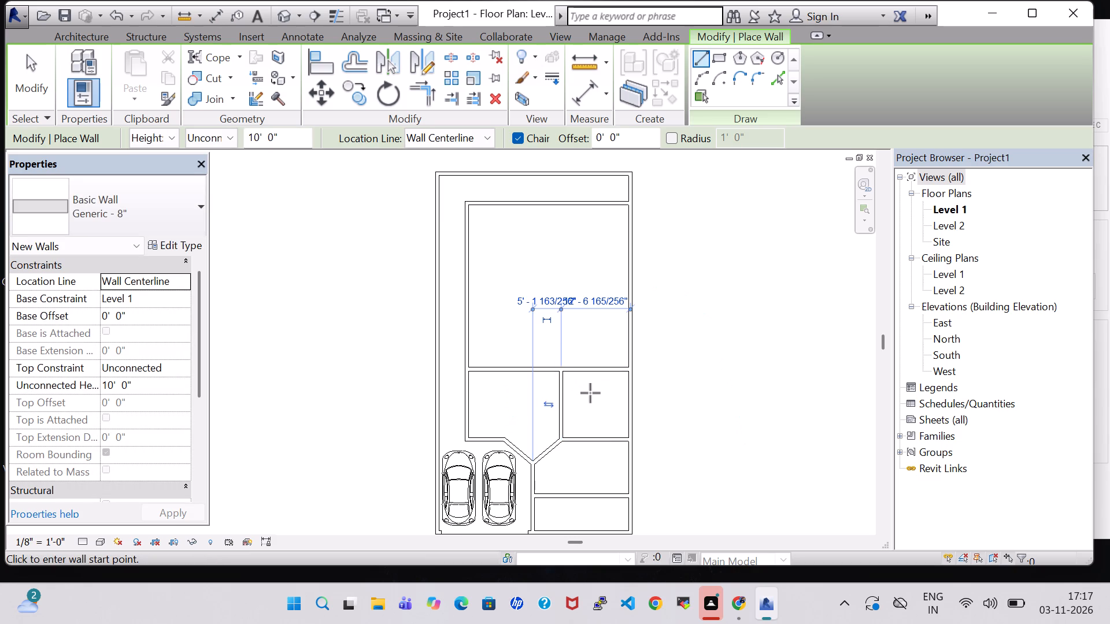
key("Escape")
key("Escape")
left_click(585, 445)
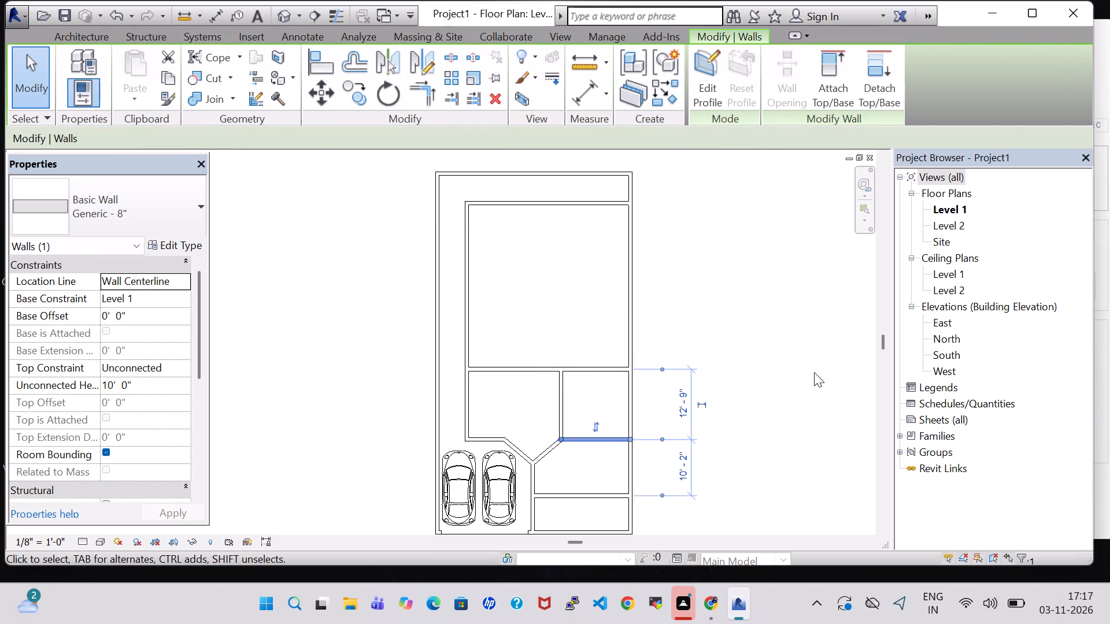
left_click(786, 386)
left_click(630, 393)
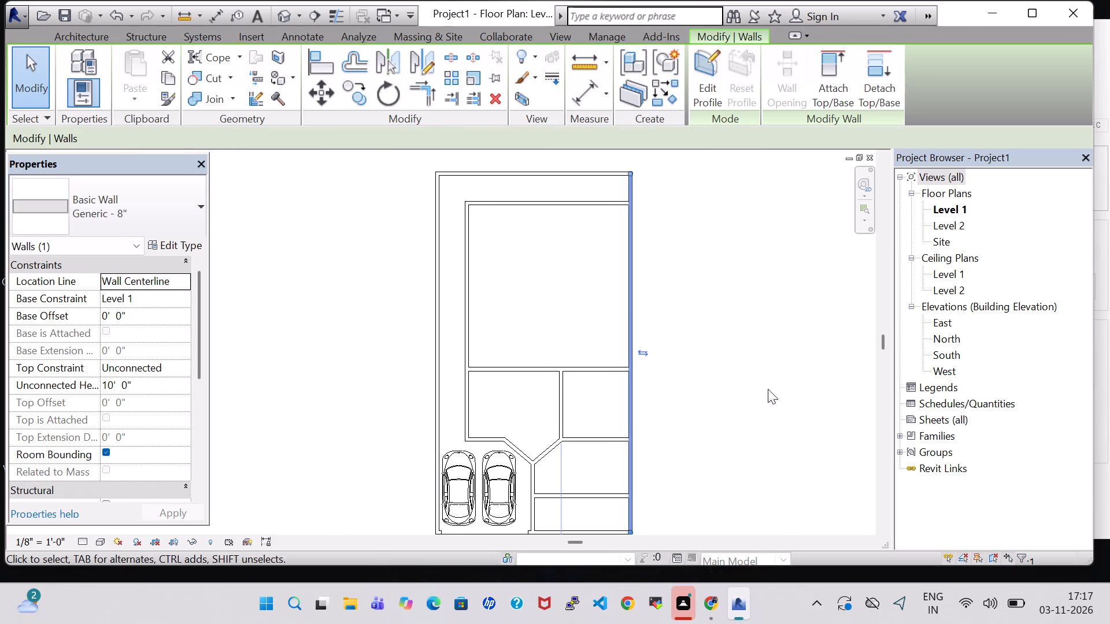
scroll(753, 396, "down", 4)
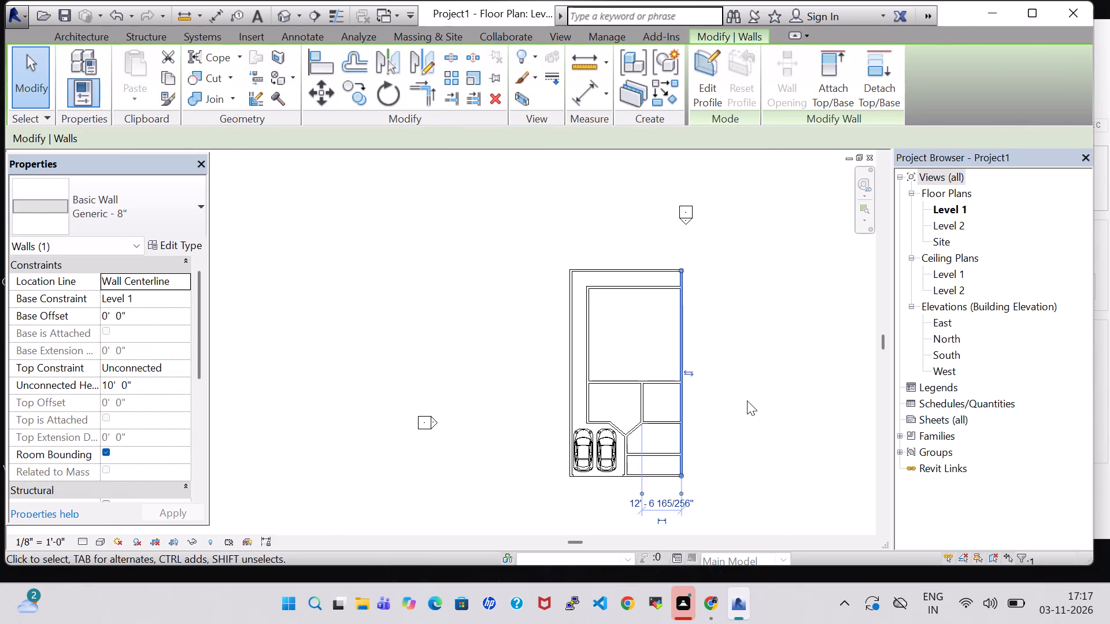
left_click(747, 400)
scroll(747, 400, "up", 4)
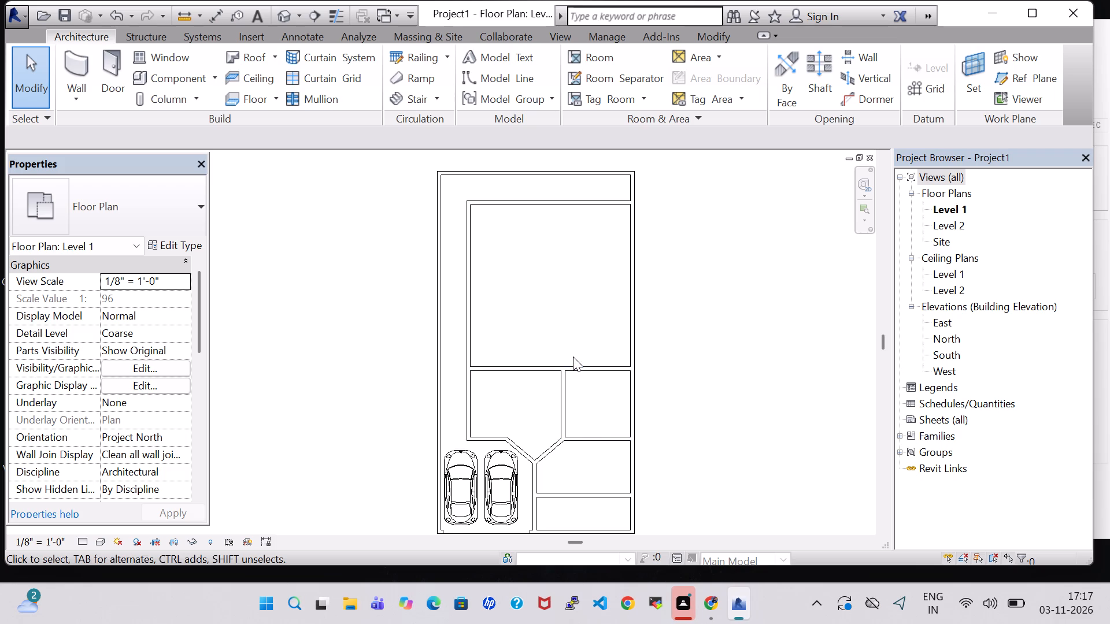
Enclose a northwestern room with Generic - 8" walls: one 21'-2" horizontal, 12'-1" below the northern interior wall, and one vertical up to that wall.
left_click(71, 59)
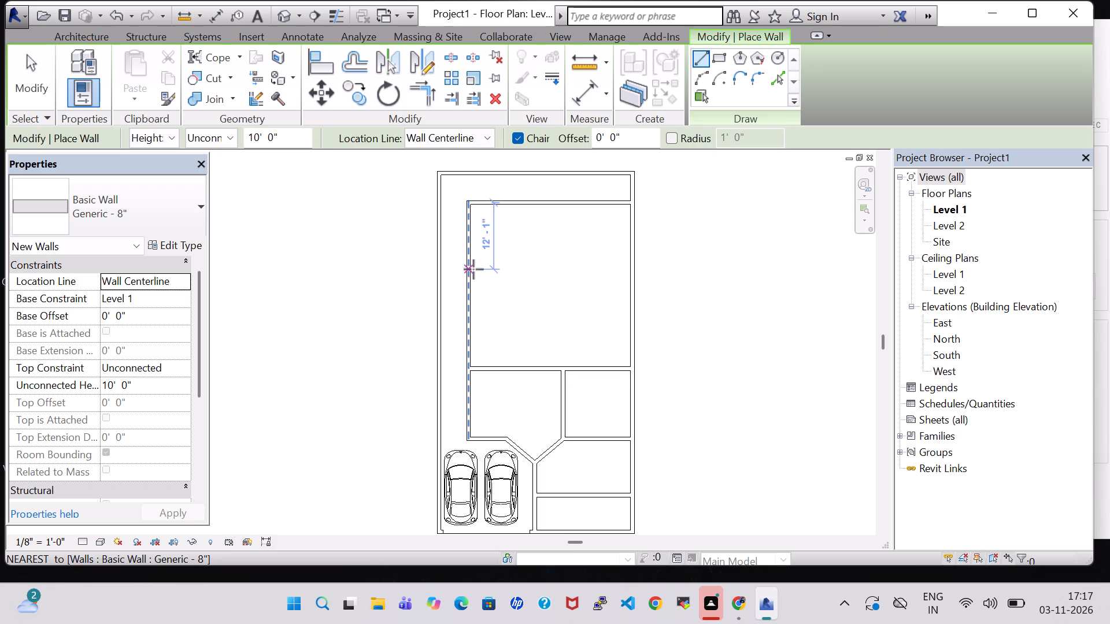
left_click(473, 269)
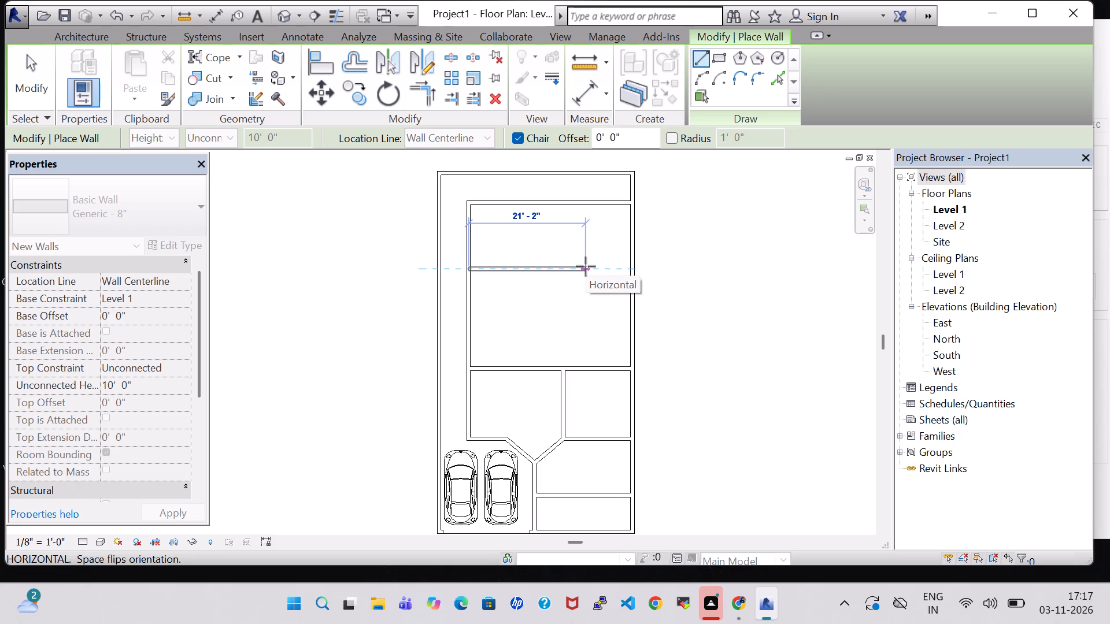
left_click(586, 266)
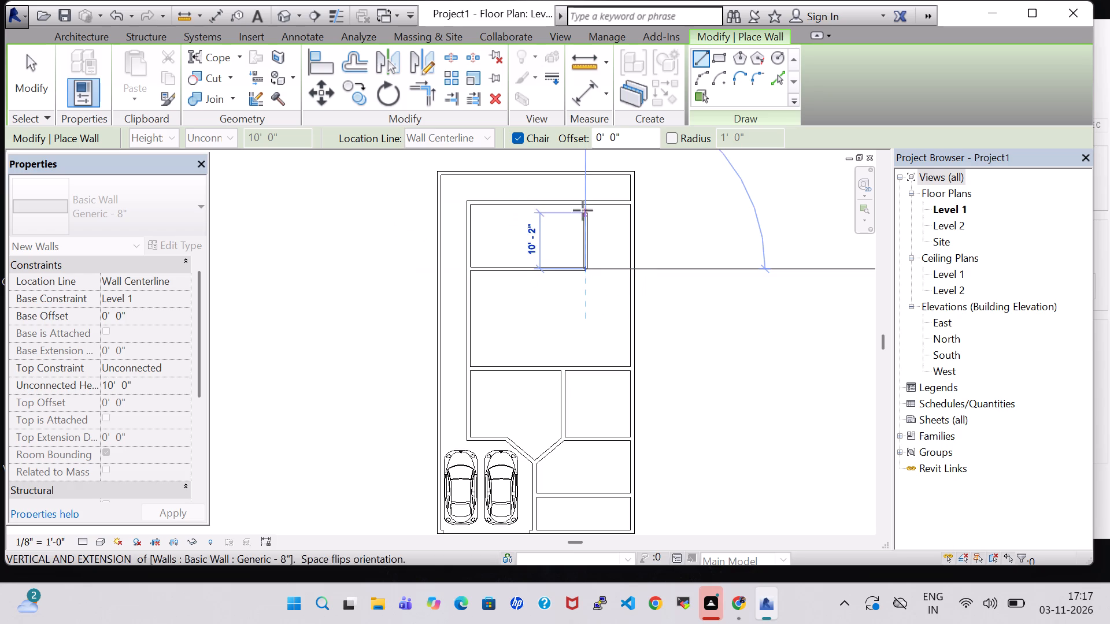
left_click(585, 203)
key("Escape")
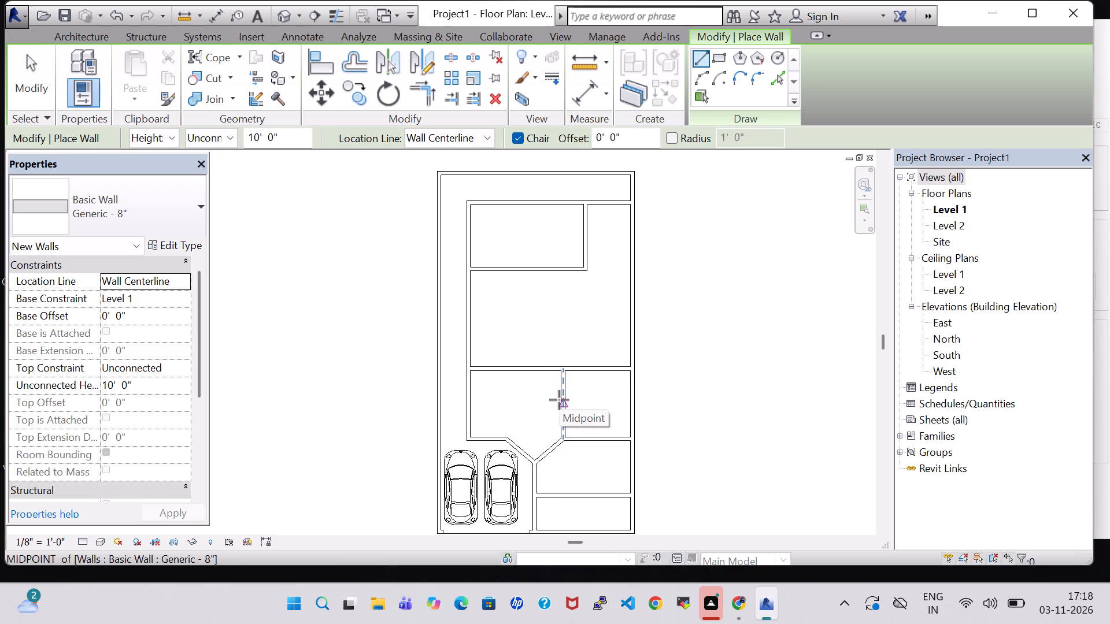
Draw a horizontal Generic - 8" wall across the room west of the inner vertical wall, 4'-10" below the existing horizontal partition.
left_click(473, 395)
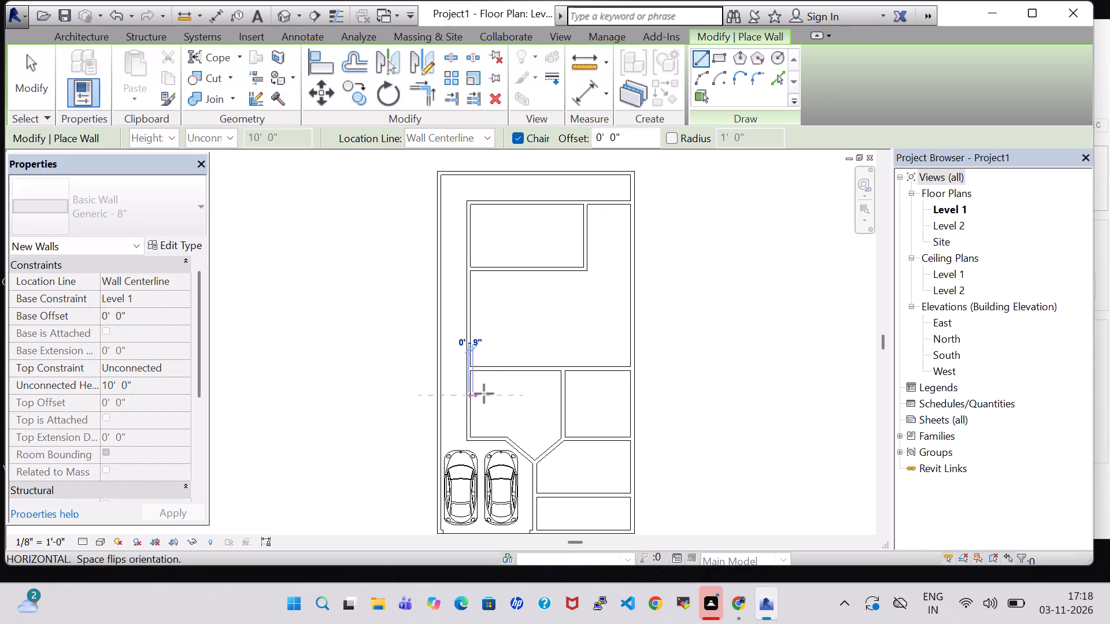
left_click(559, 394)
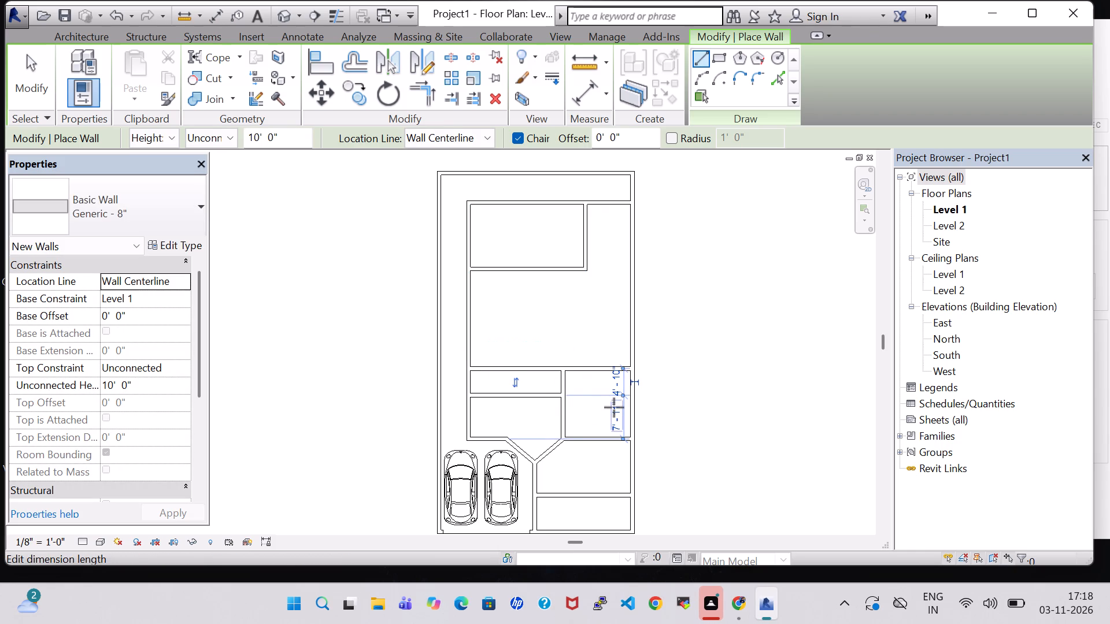
key("Escape")
scroll(614, 407, "up", 4)
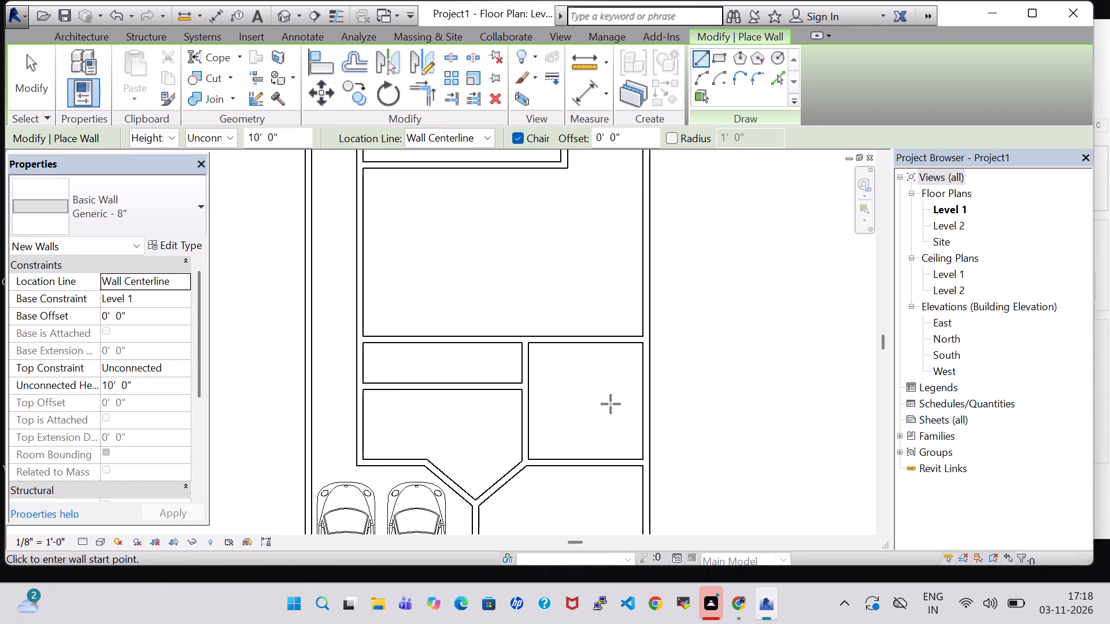
key("Escape")
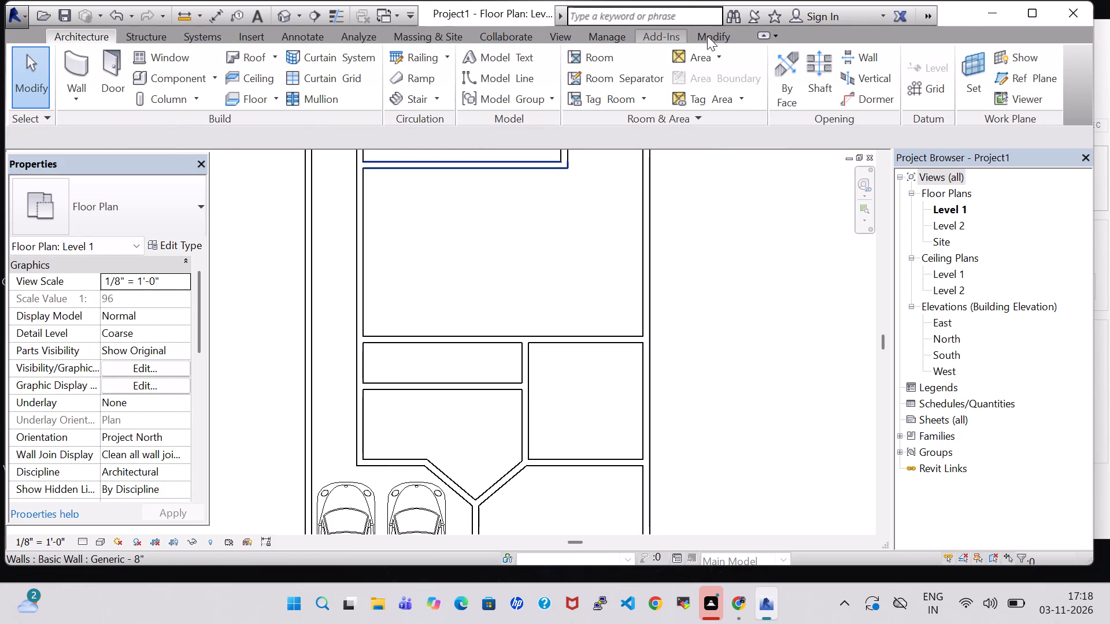
Split the full-width horizontal partition at the inner vertical wall's western face and delete the segment west of it.
left_click(711, 35)
scroll(537, 308, "up", 4)
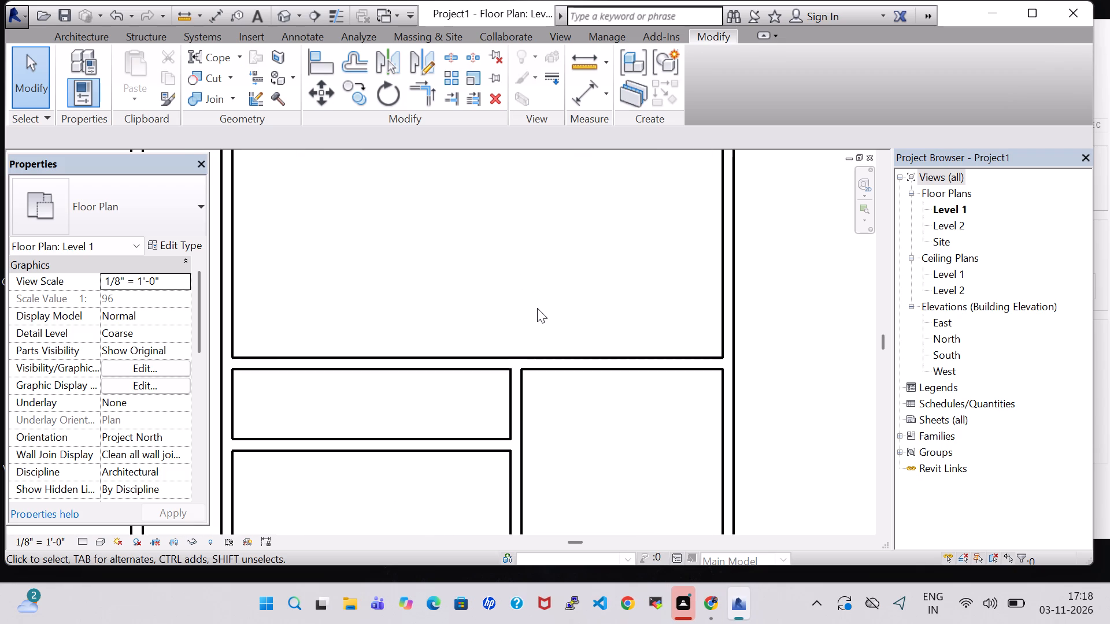
left_click(457, 58)
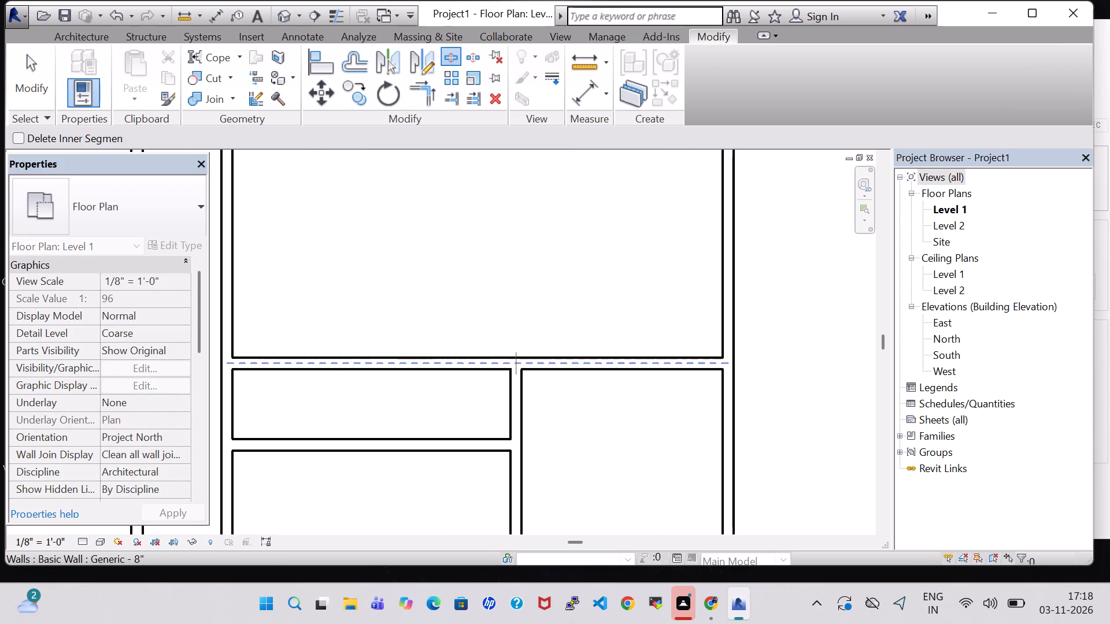
scroll(508, 367, "up", 5)
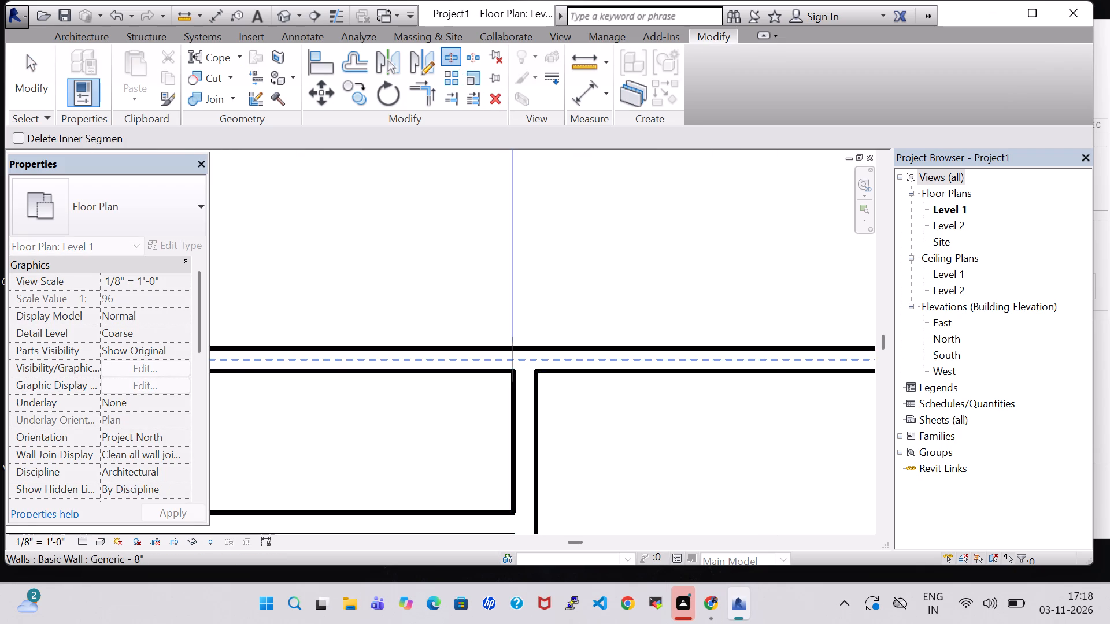
left_click(512, 359)
scroll(484, 370, "down", 5)
scroll(370, 370, "down", 2)
key("Escape")
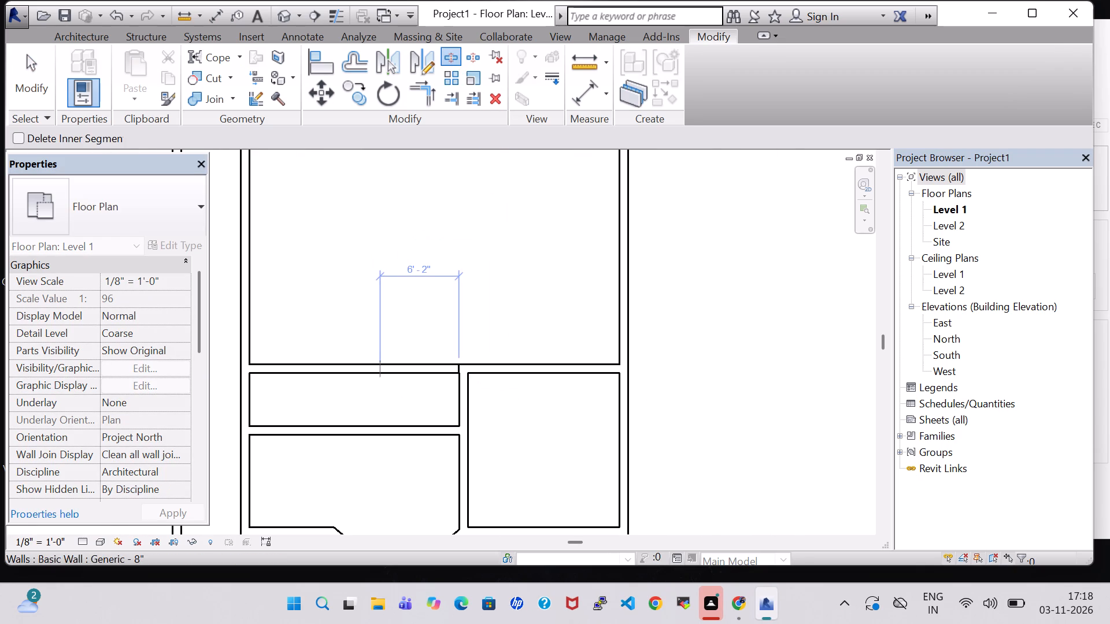
key("Escape")
left_click(380, 373)
key("Delete")
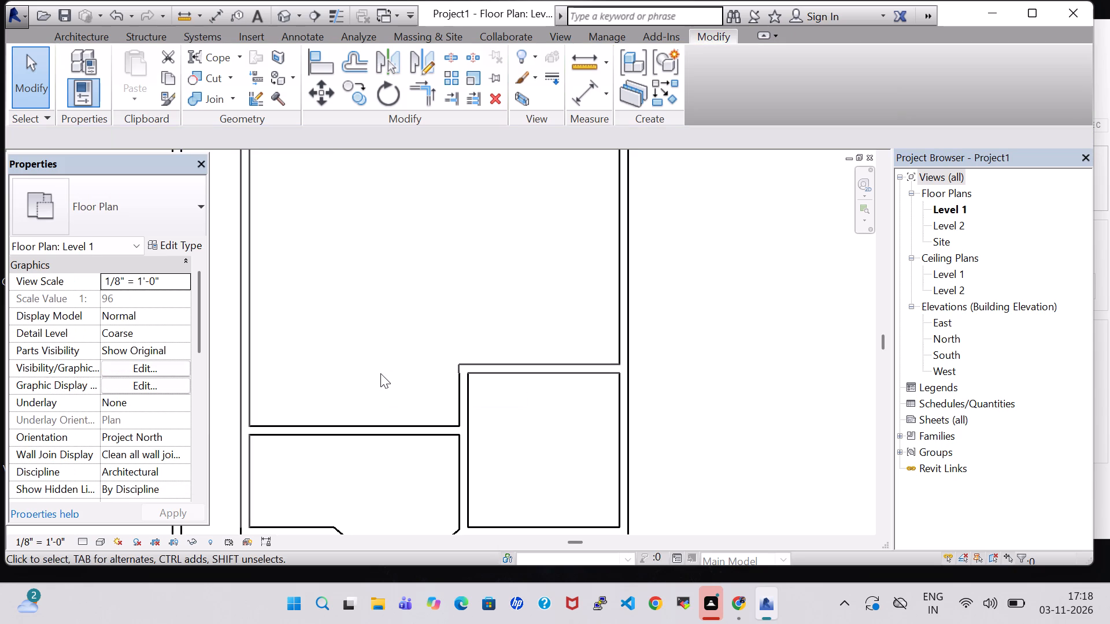
Nudge the remaining horizontal partition segment east to clean up its corner with the inner vertical wall.
scroll(418, 369, "up", 4)
left_click(485, 365)
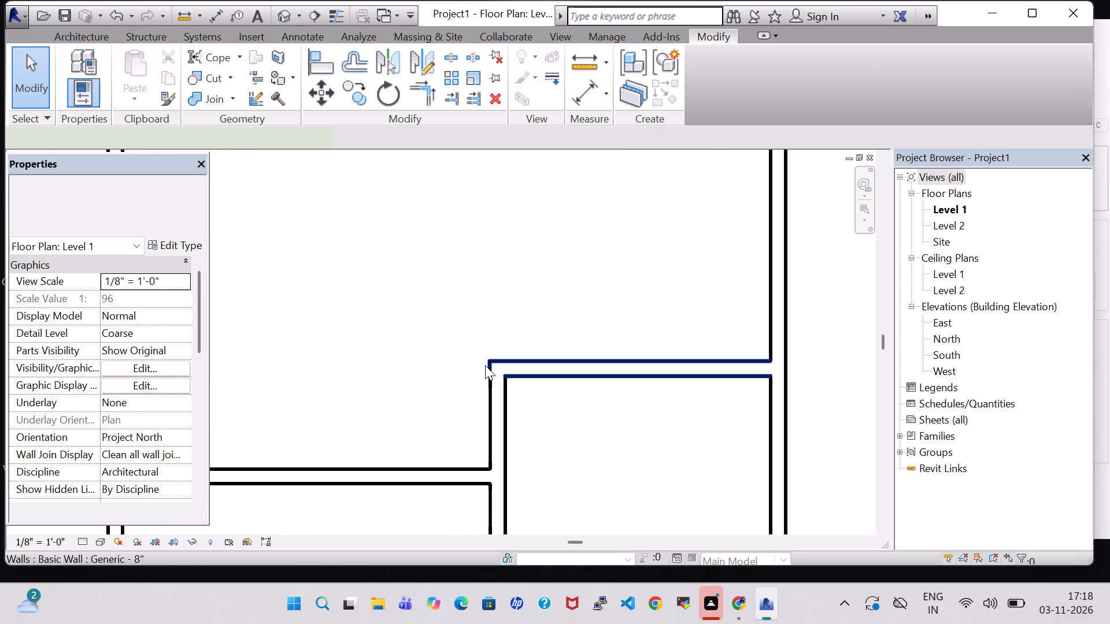
key("Right")
left_click(631, 322)
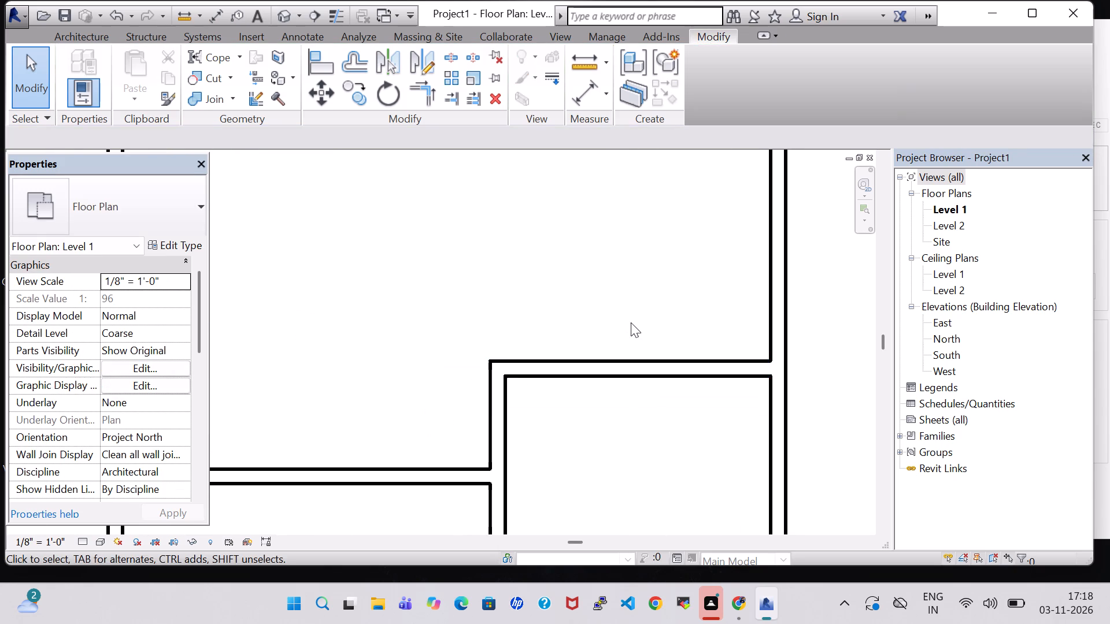
Move the eastern room's north wall northward to 15'-5" above the room's south wall.
scroll(625, 330, "down", 8)
middle_click_drag(608, 392, 609, 330)
scroll(612, 298, "down", 2)
middle_click_drag(635, 246, 616, 295)
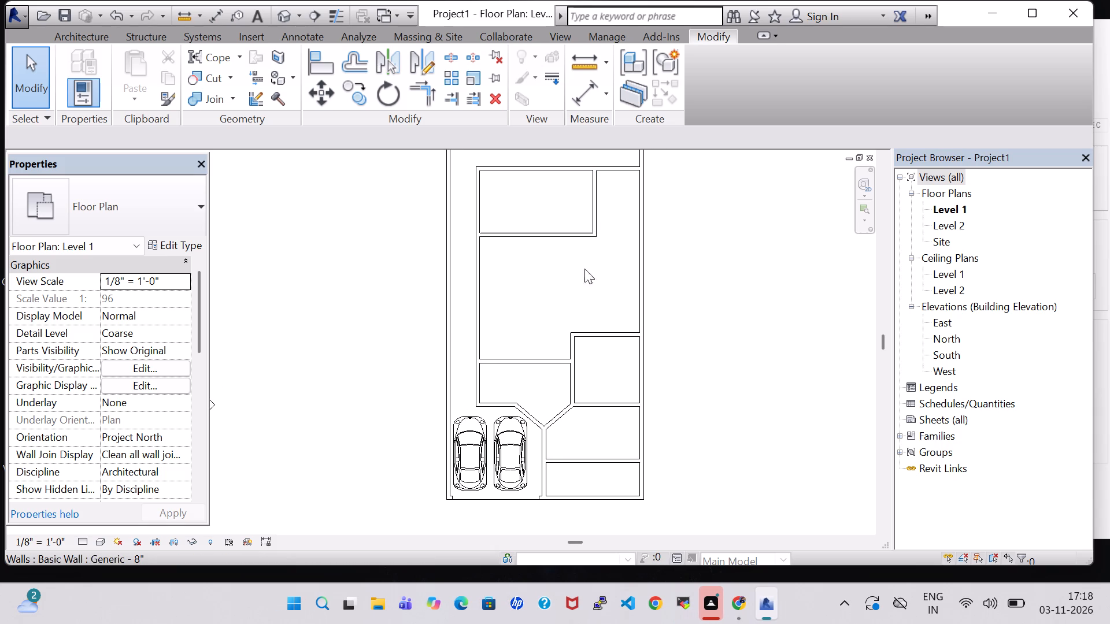
left_click(597, 332)
key("Up")
key("Up")
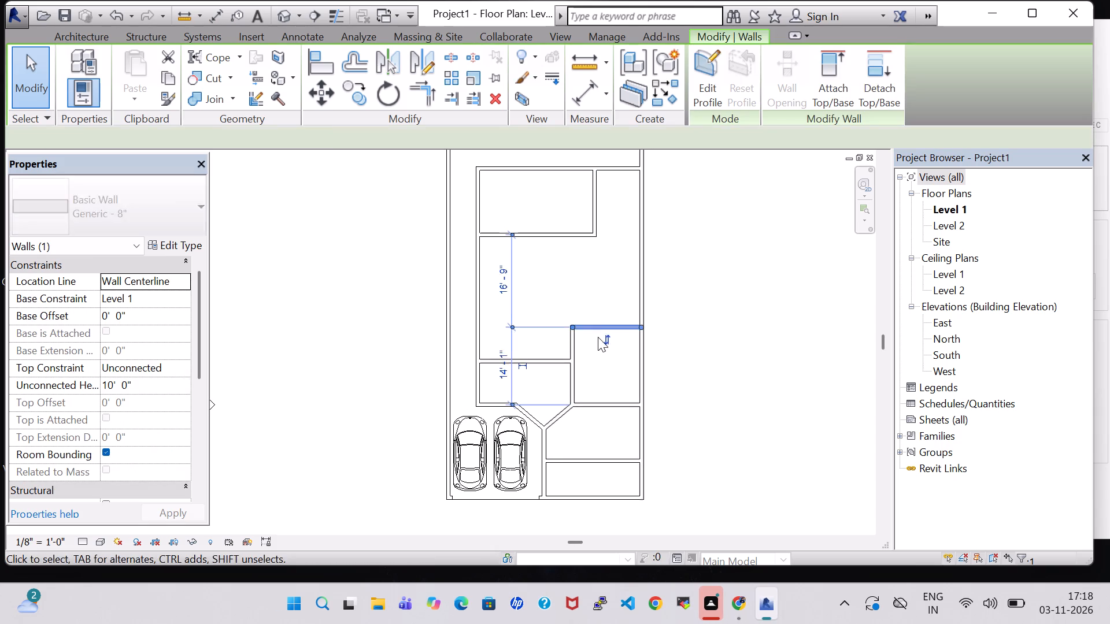
key("Up")
key("Up")
left_click(686, 340)
Move the north wall of the room behind the cars northward to 9'-11" above the room's south wall.
left_click(549, 355)
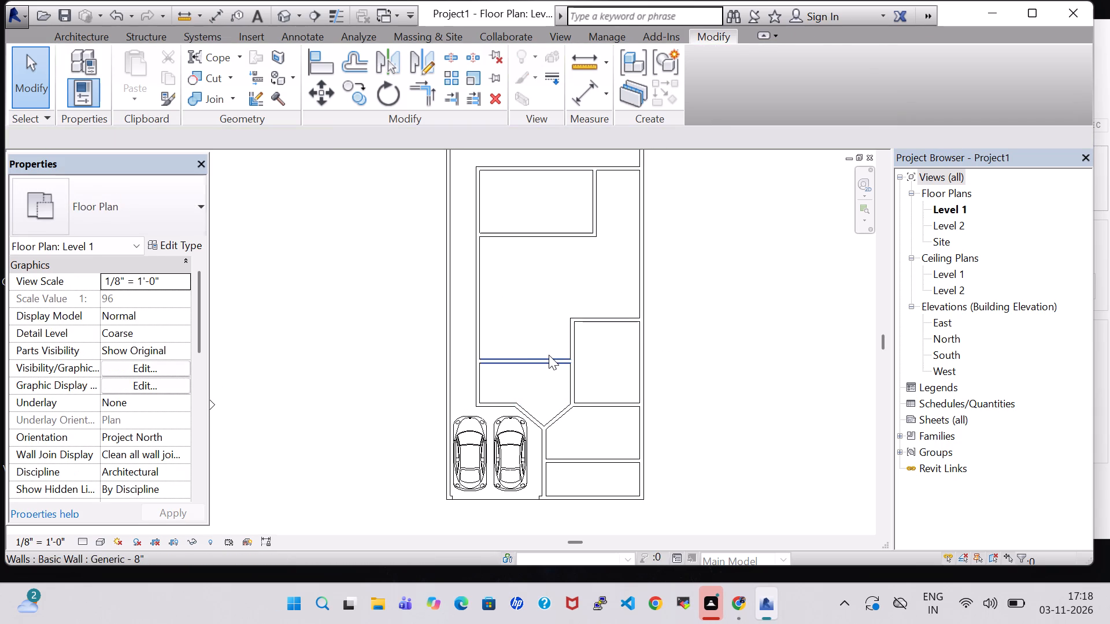
key("Up")
key("Up")
key("Up")
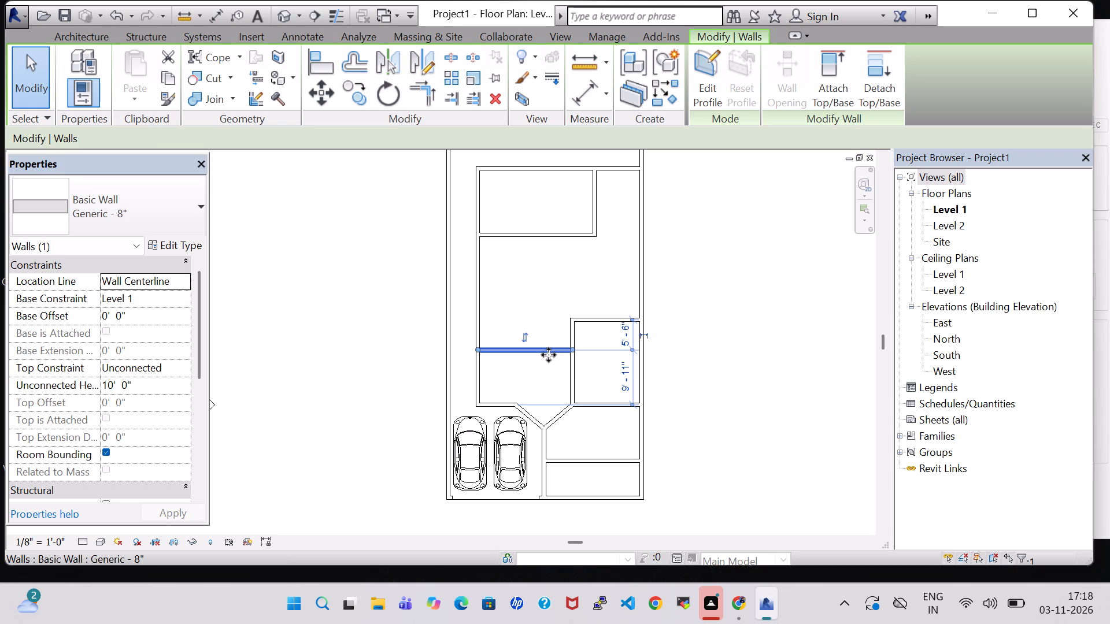
key("Up")
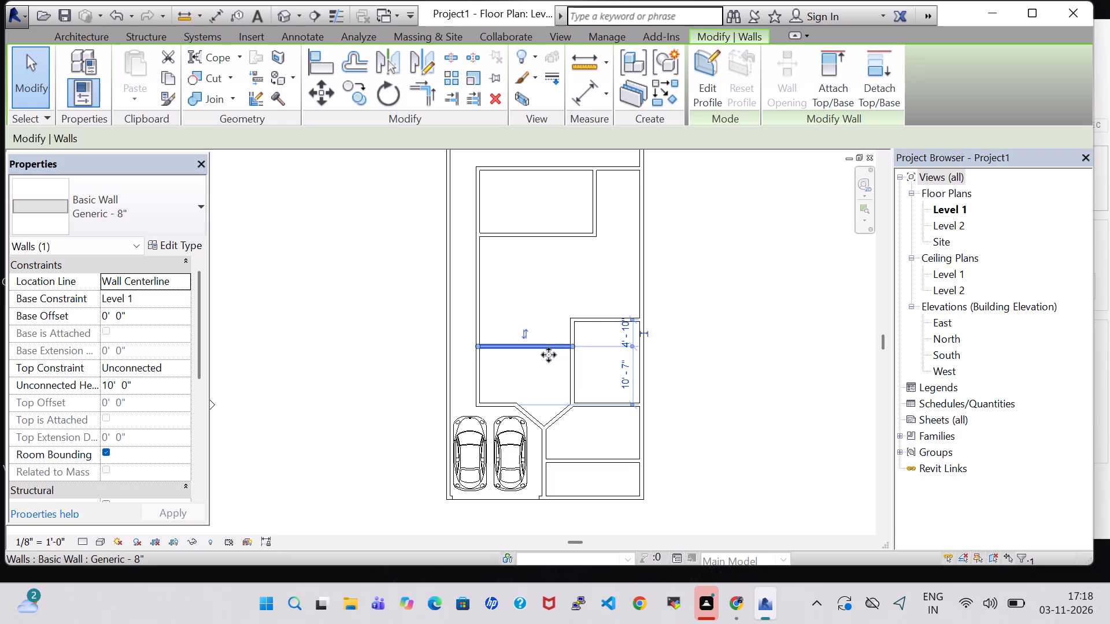
left_click(677, 361)
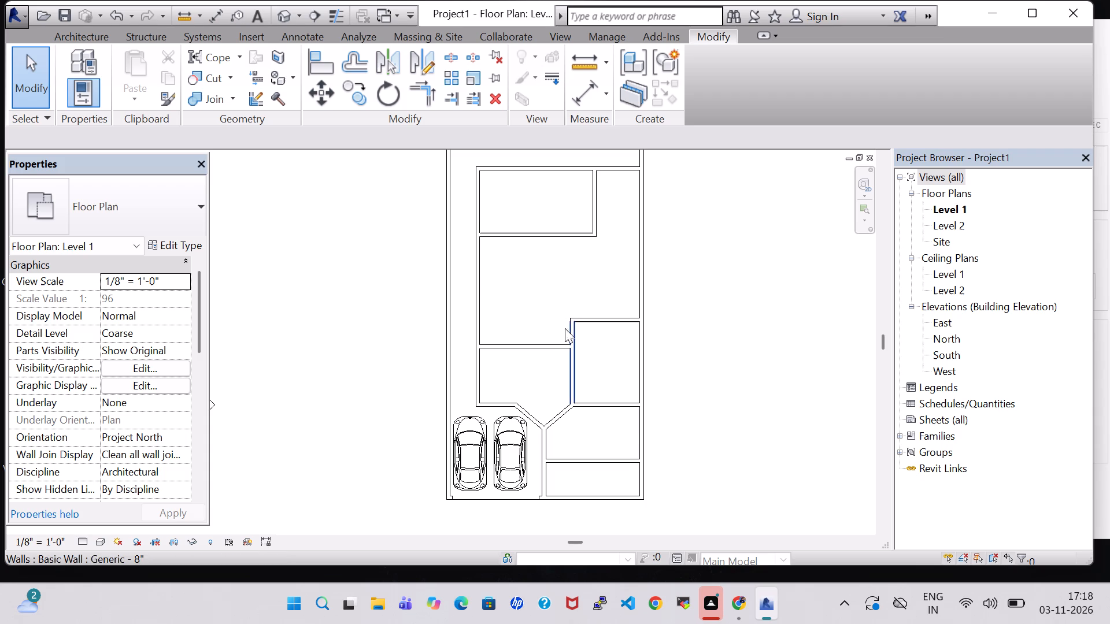
left_click(543, 346)
key("Down")
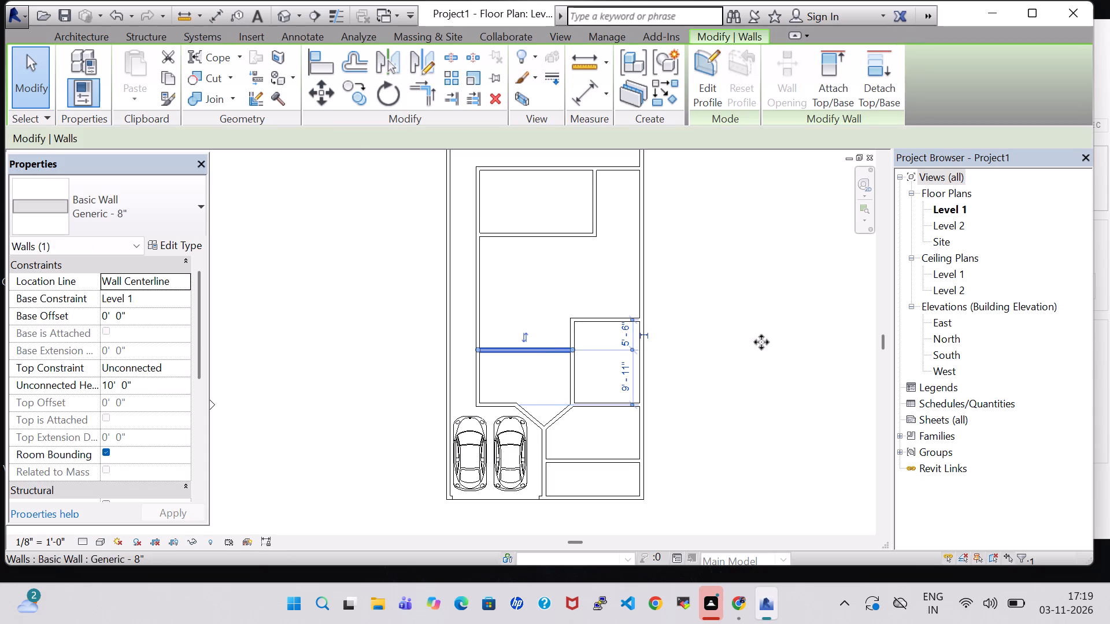
left_click(713, 309)
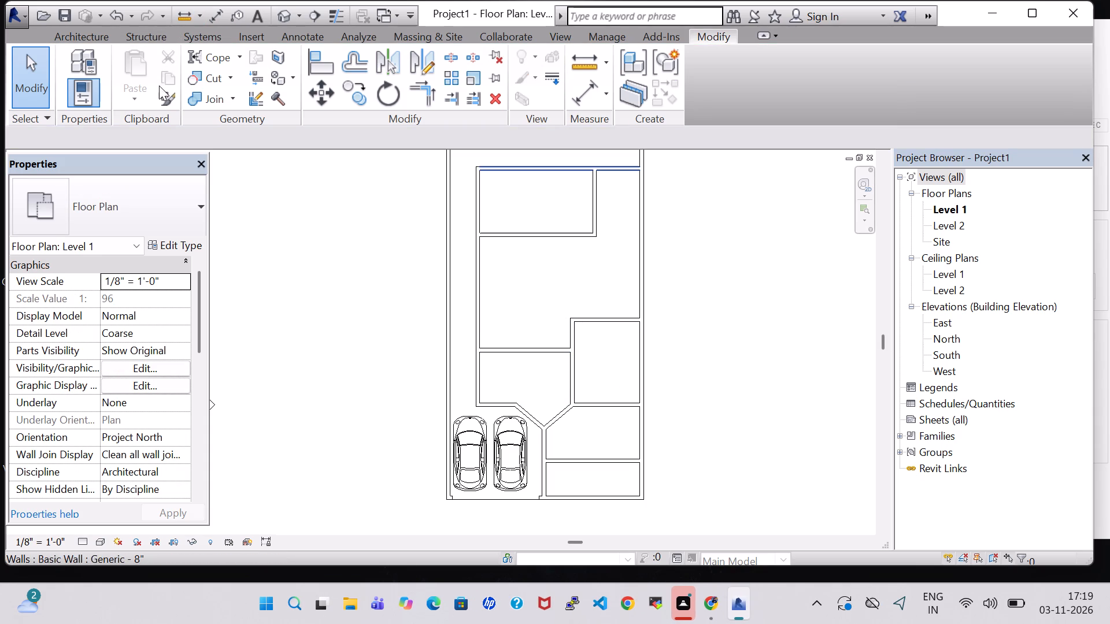
Draw a 15'-5" vertical Generic - 8" wall from the northwestern room's south wall to the eastern room's north wall, 1'-0" east of the inner vertical wall.
left_click(72, 32)
left_click(77, 50)
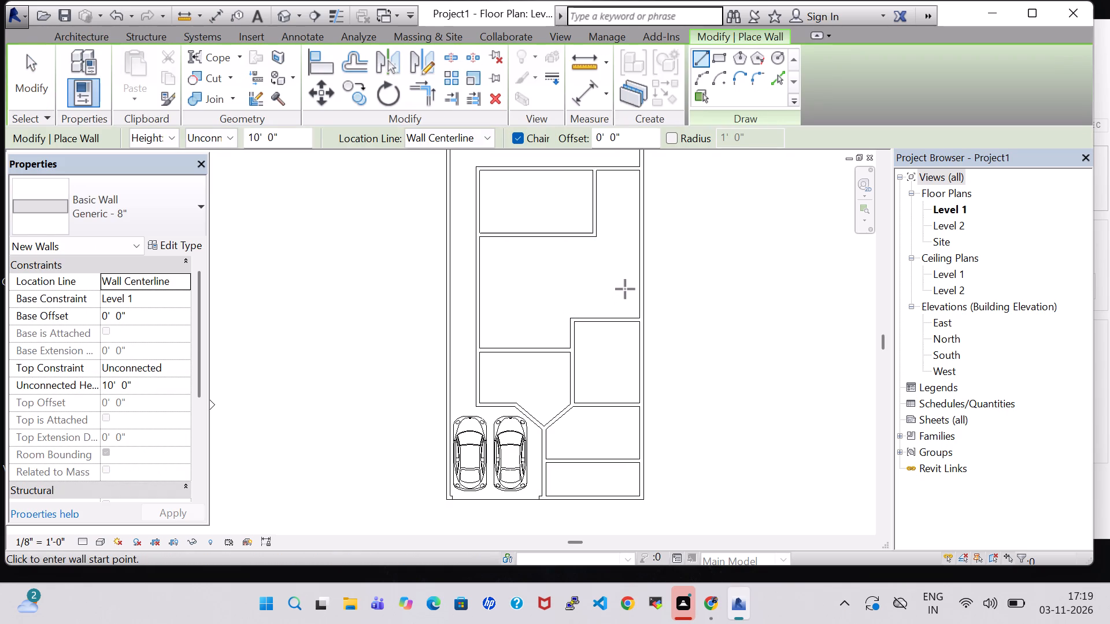
middle_click_drag(603, 261, 593, 292)
scroll(602, 266, "down", 1)
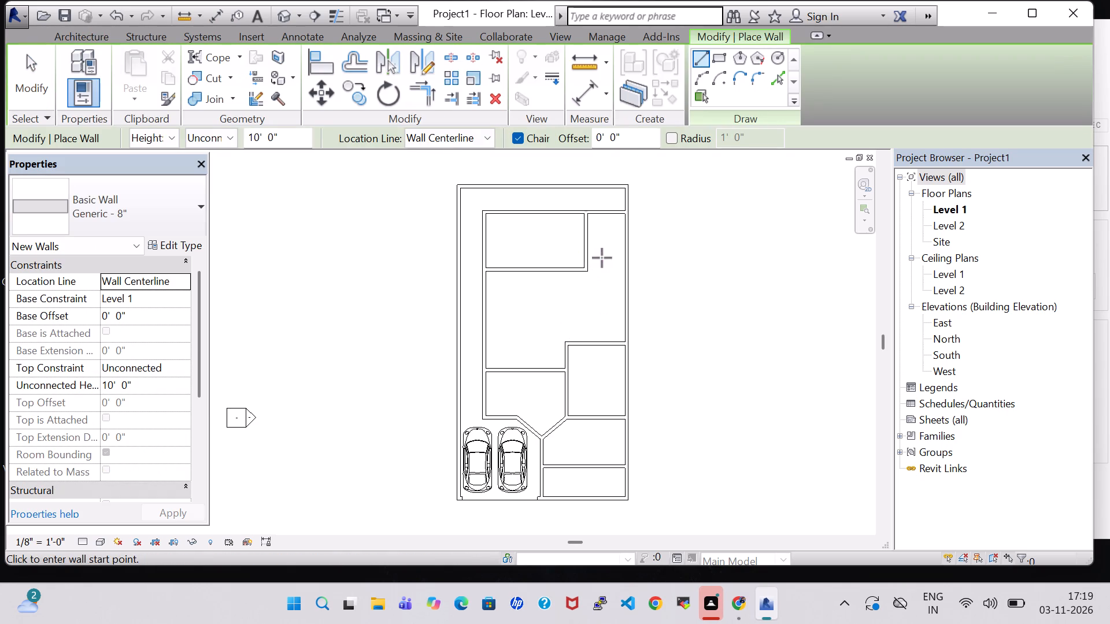
scroll(575, 335, "up", 4)
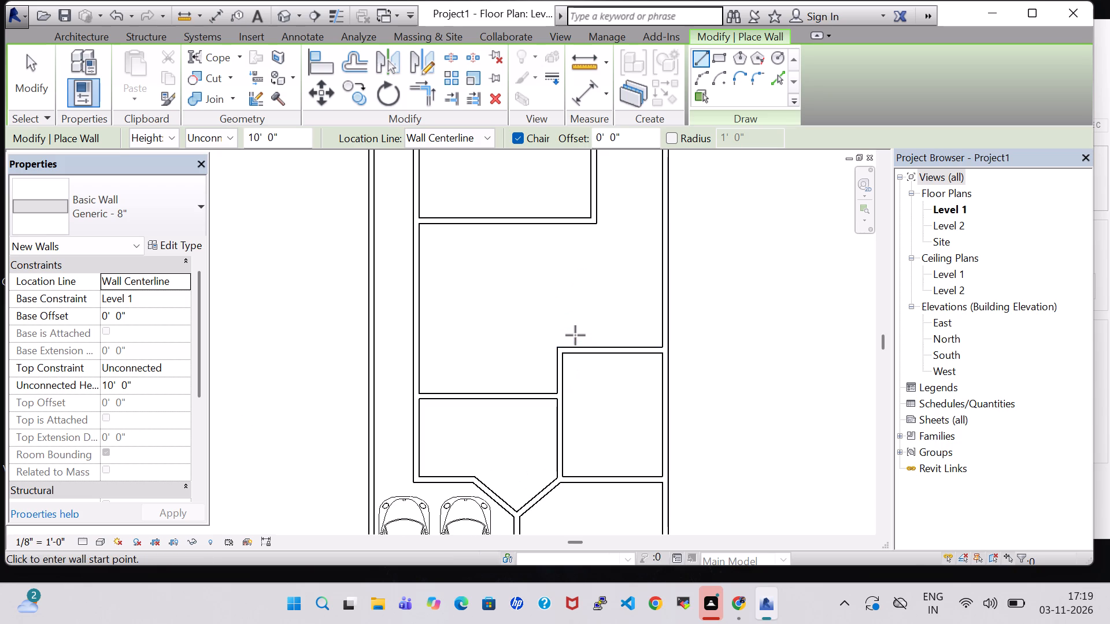
left_click(568, 220)
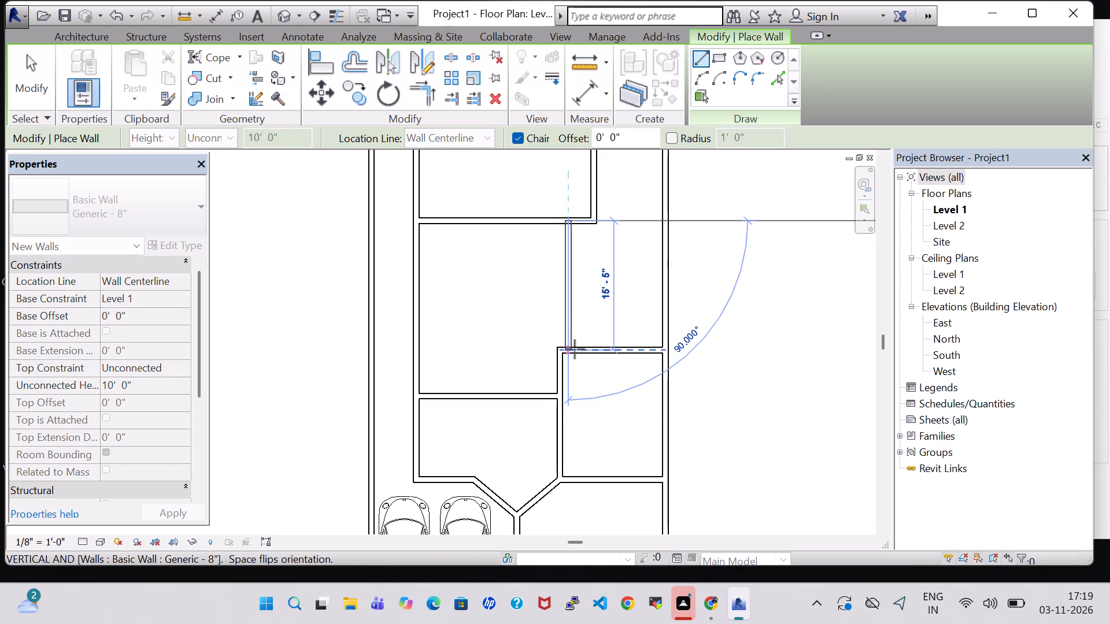
left_click(575, 349)
key("Escape")
key("Escape")
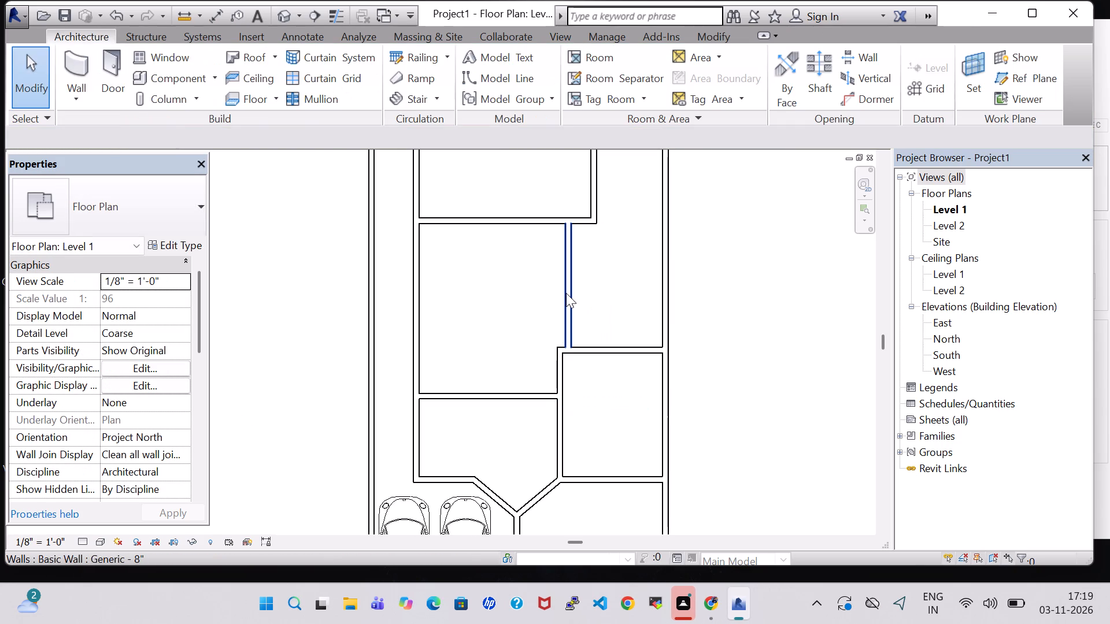
Shift the new vertical wall east by a net two nudge increments, keeping it short of the northwestern room's east wall.
left_click(566, 293)
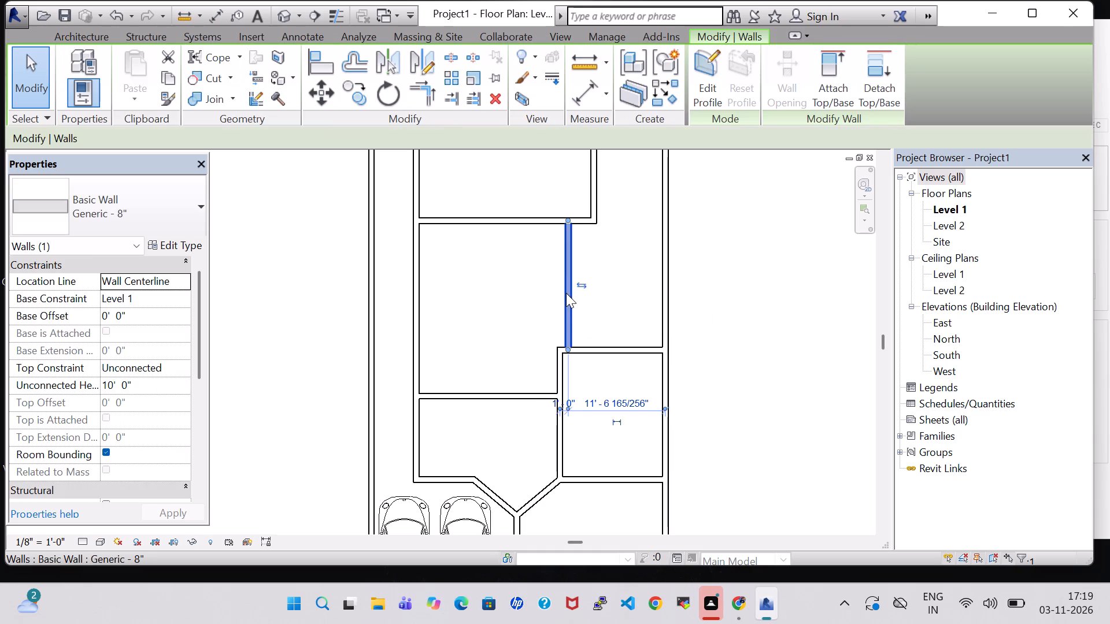
key("Right")
key("Right")
key("Right")
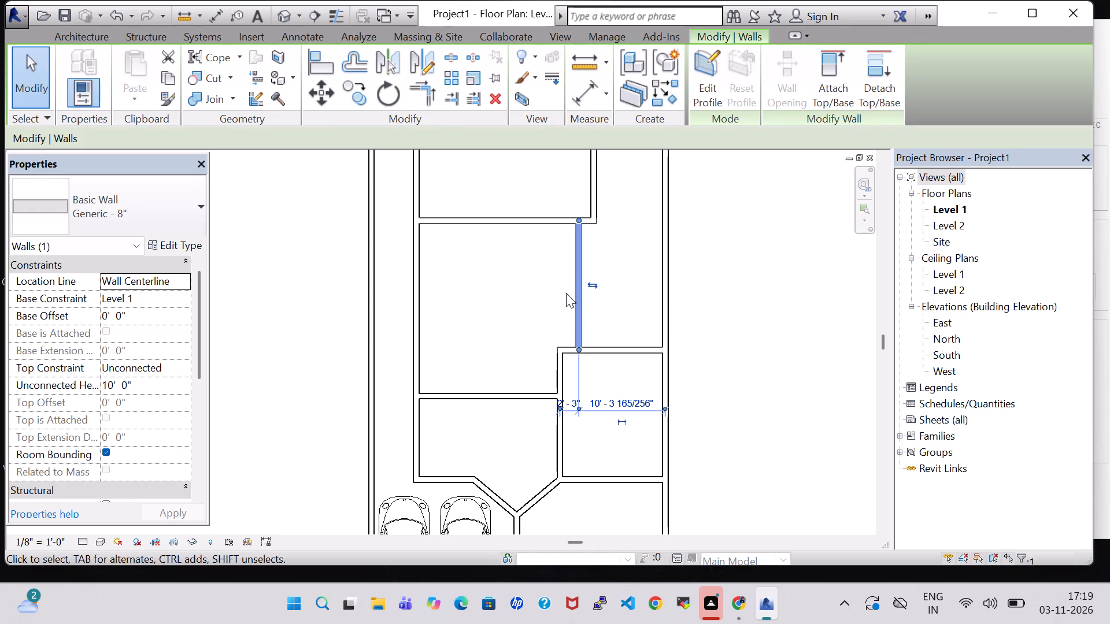
key("Left")
left_click(712, 281)
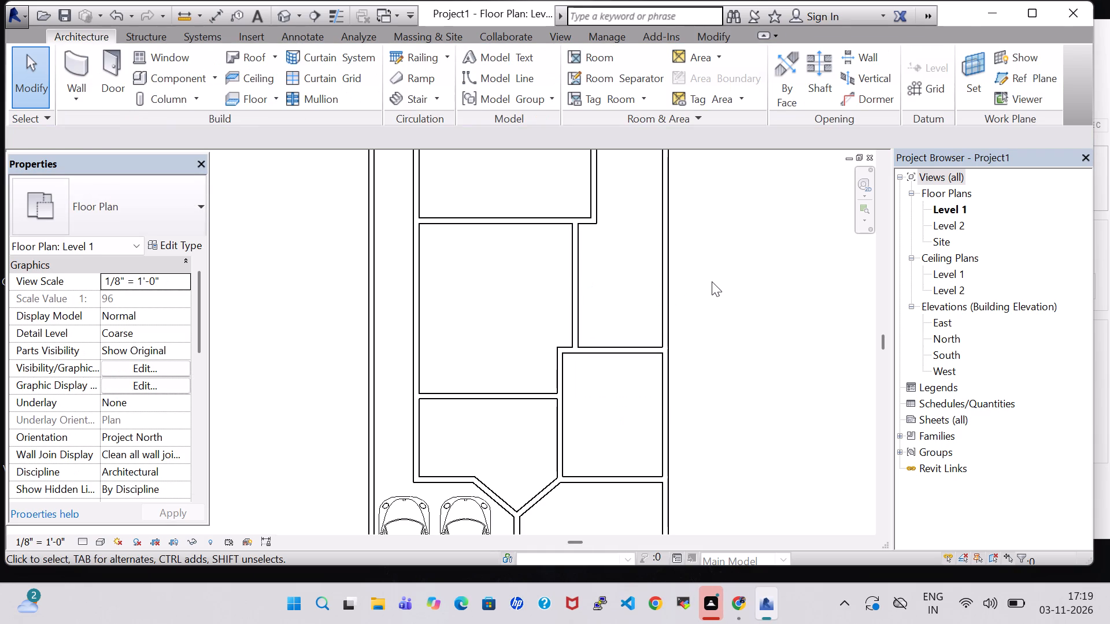
Draw a vertical Generic - 8" partition wall across the northwestern room from its south wall to its north wall, east of the room's middle.
scroll(712, 281, "down", 2)
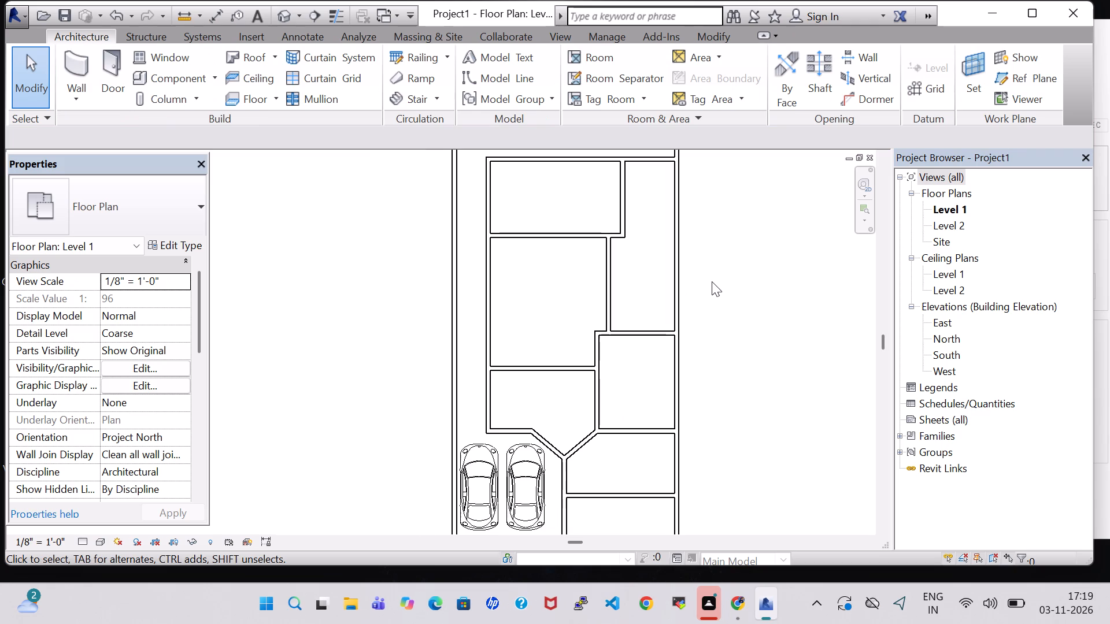
left_click(58, 62)
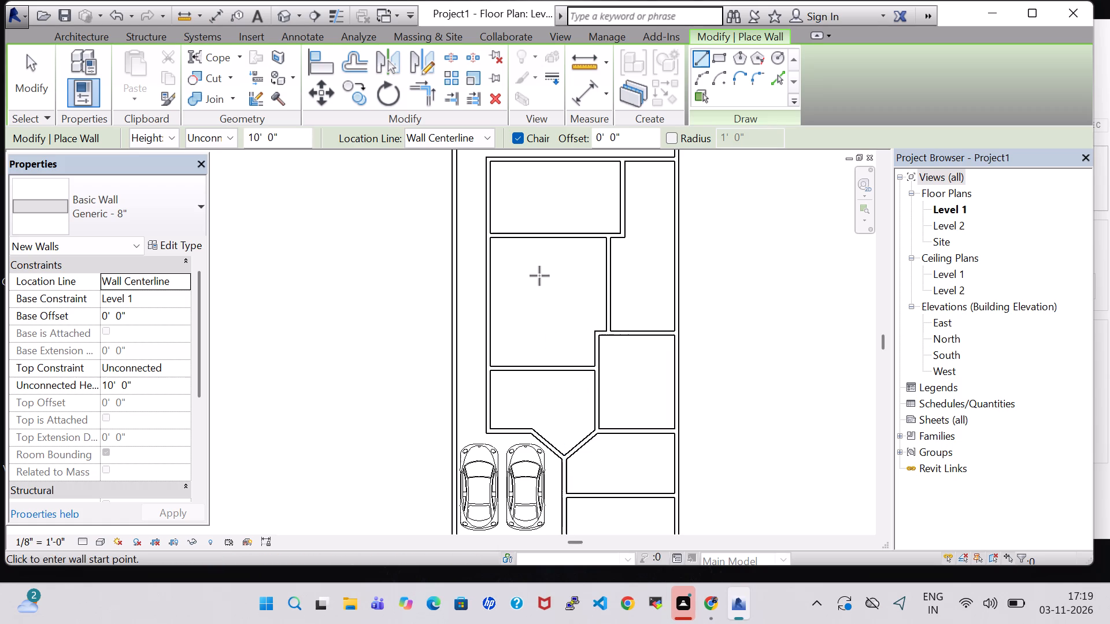
middle_click_drag(542, 270, 528, 323)
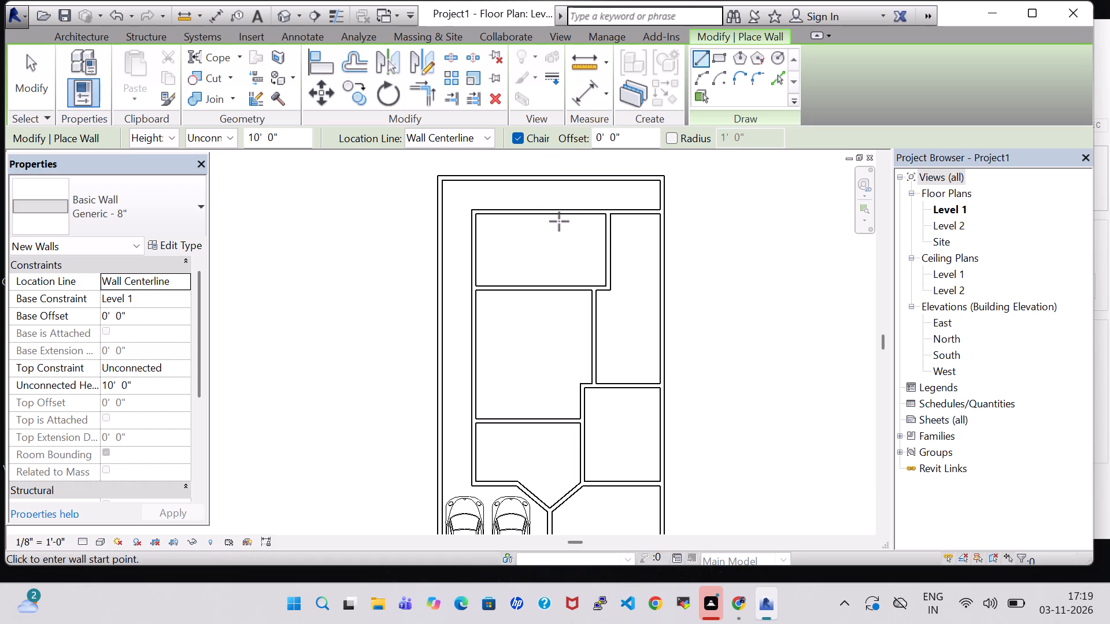
left_click(562, 288)
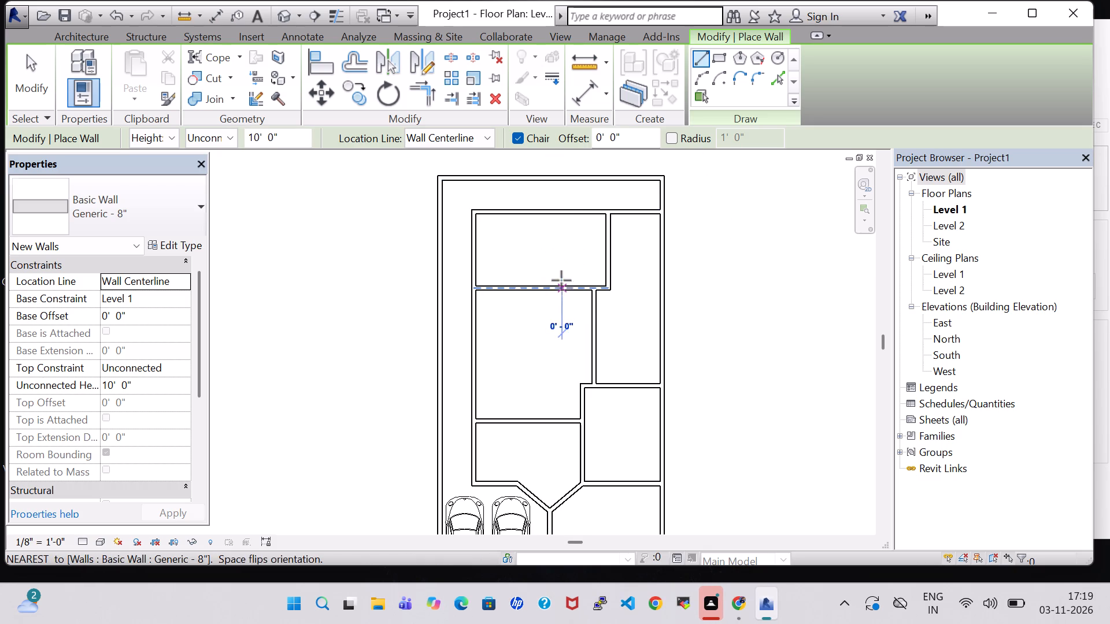
left_click(560, 214)
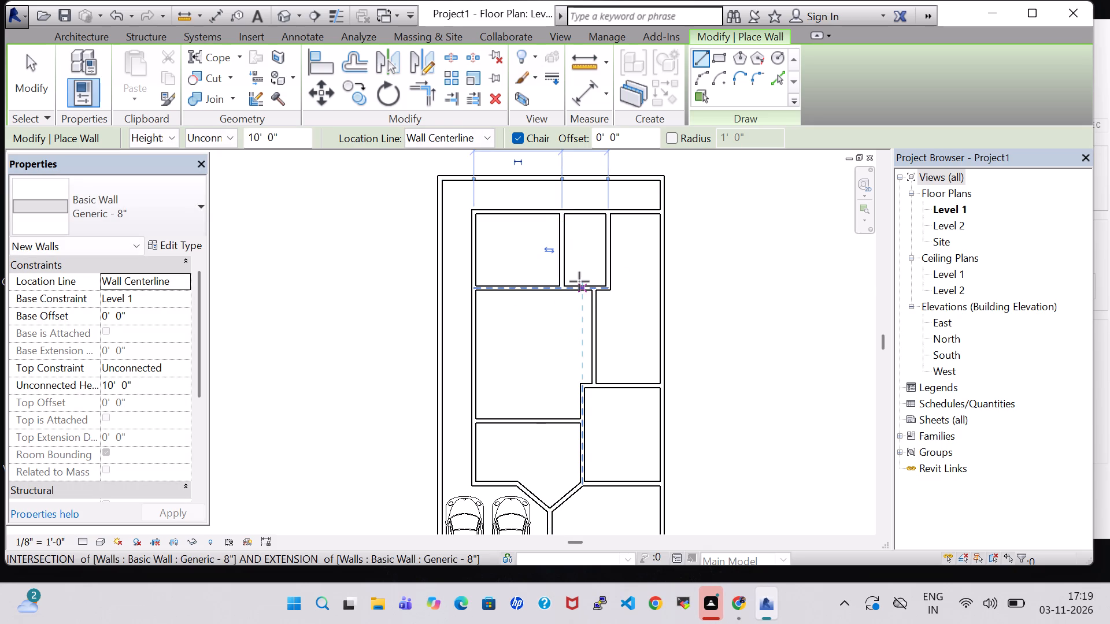
key("Escape")
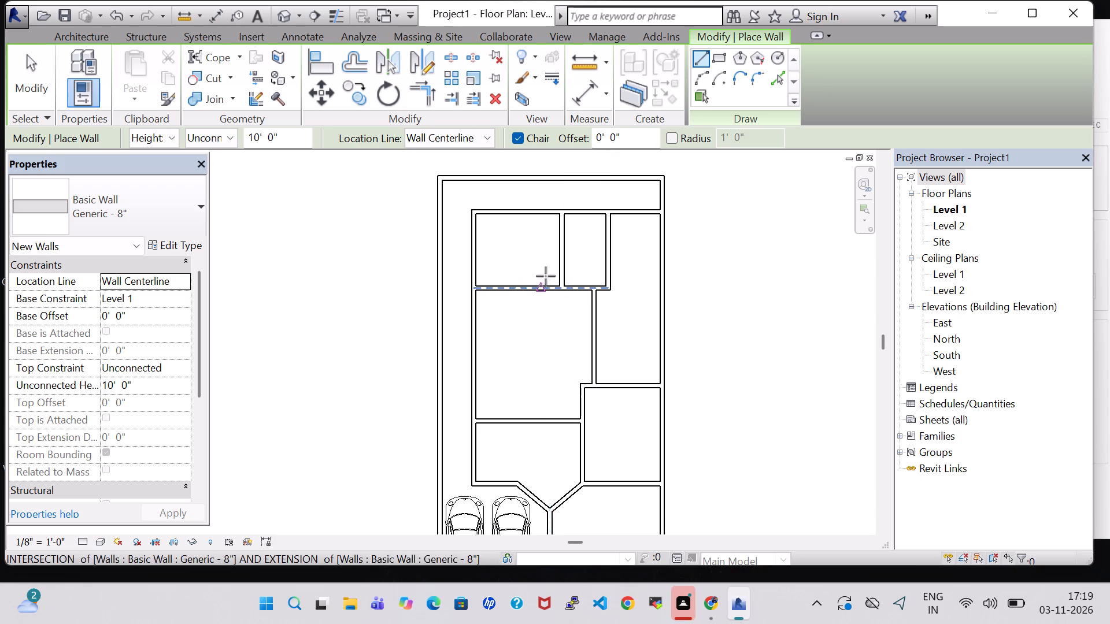
Draw an L-shaped Generic - 8" wall from the new partition's midpoint, 2'-2" east and 6'-0" north to the north wall.
scroll(556, 211, "up", 4)
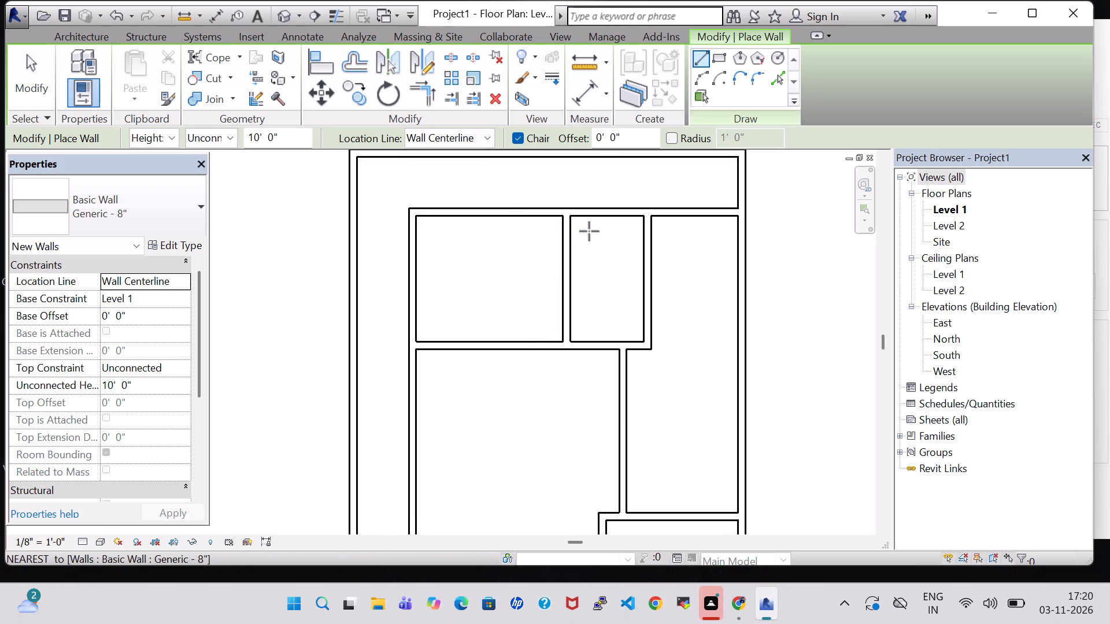
left_click(564, 277)
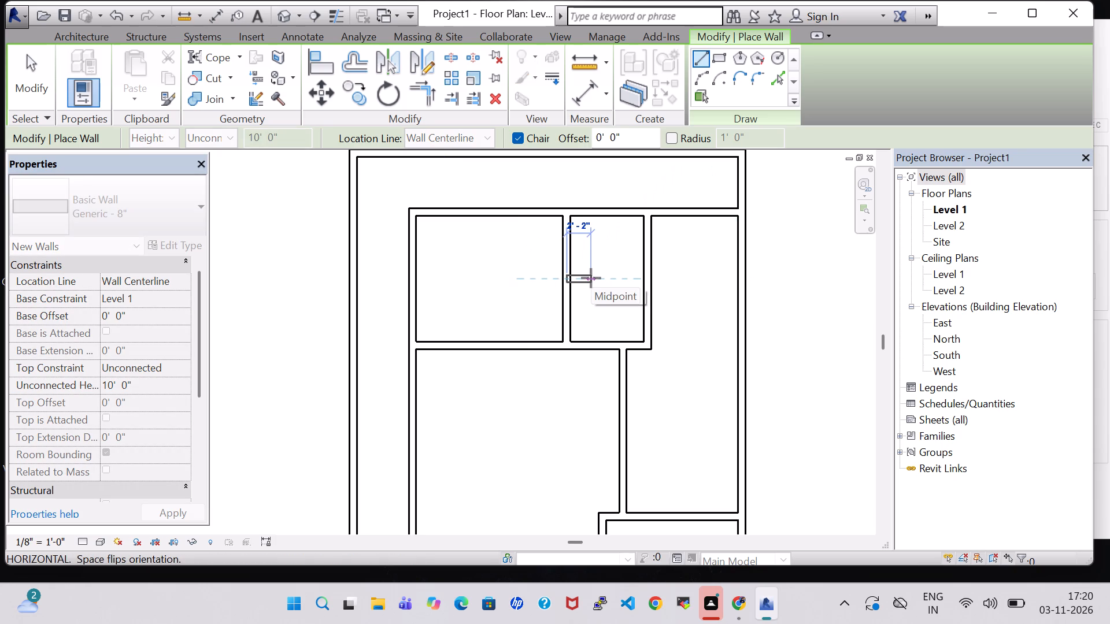
left_click(591, 278)
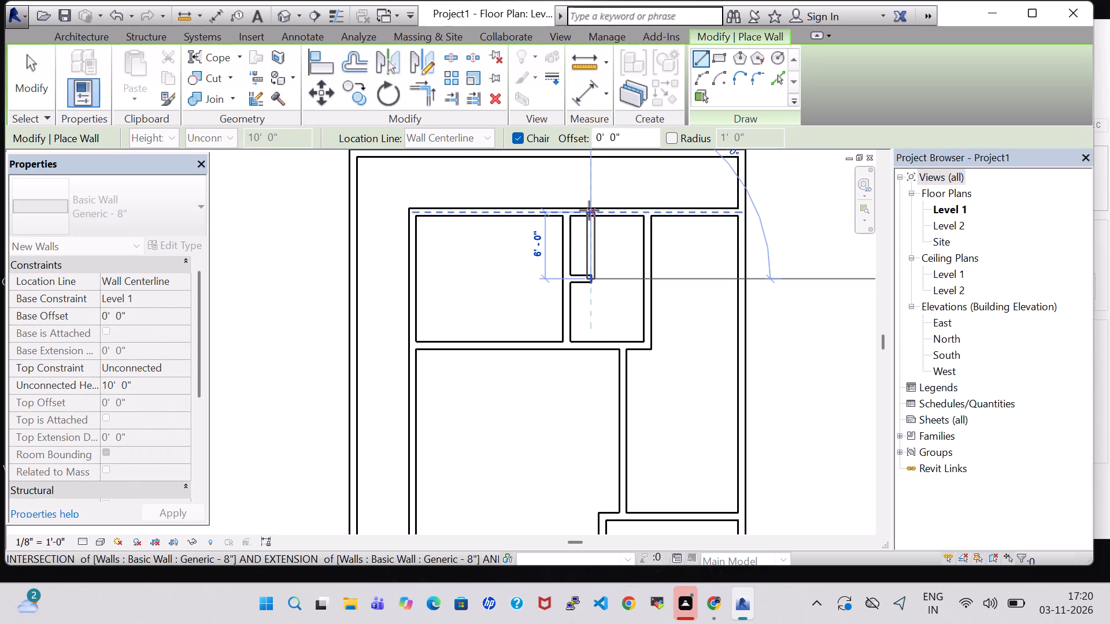
left_click(589, 210)
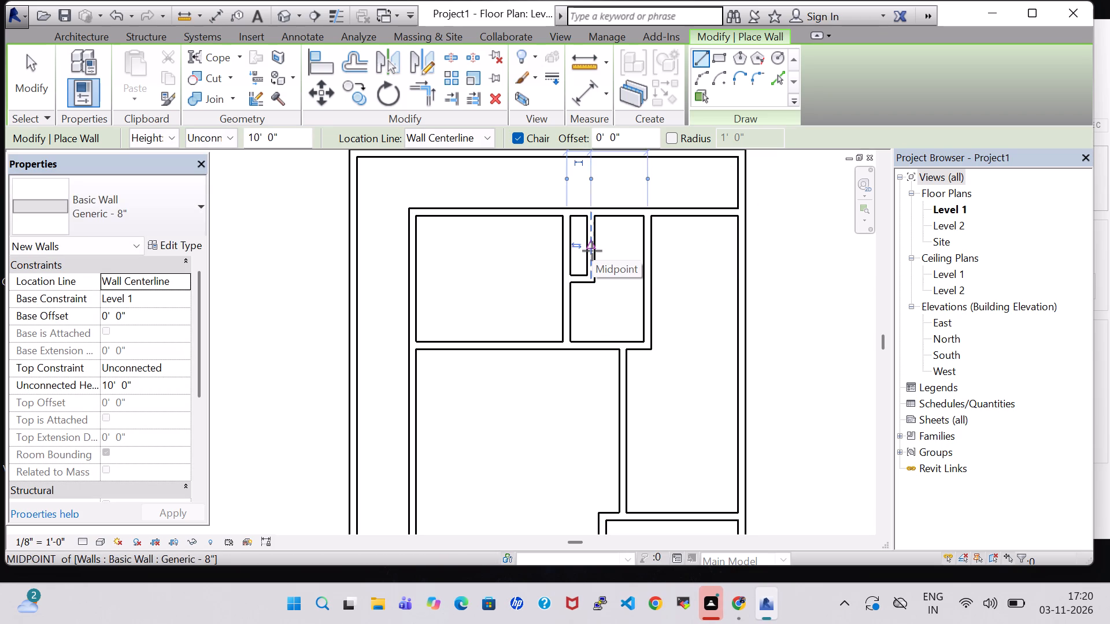
key("Escape")
key("Escape")
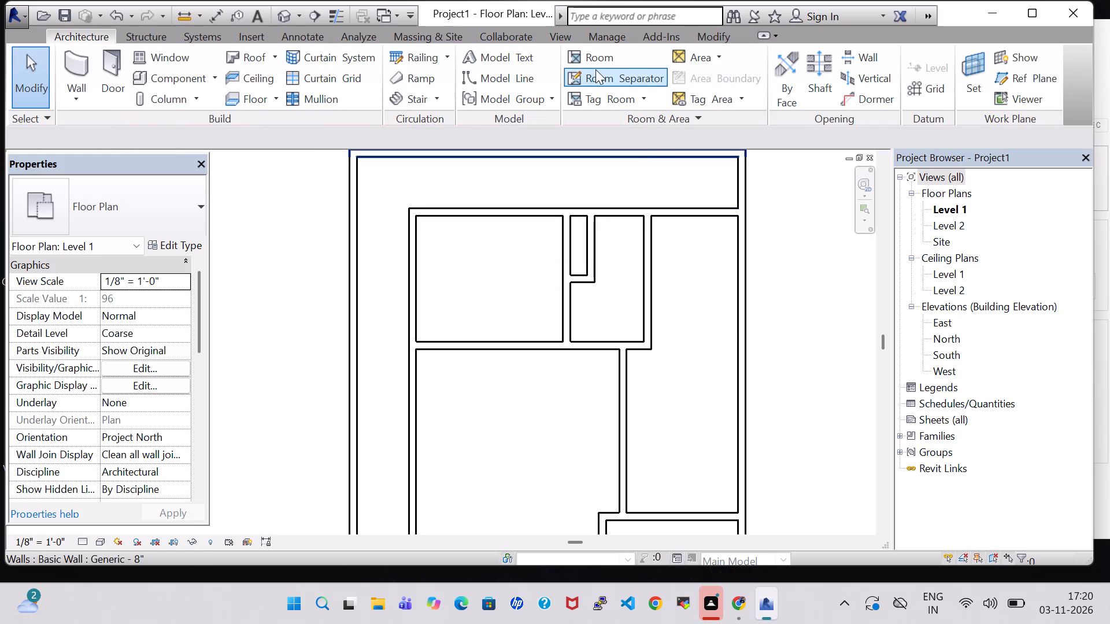
Split the partition wall at its junction with the short horizontal wall and delete its northern segment.
left_click(717, 37)
left_click(453, 62)
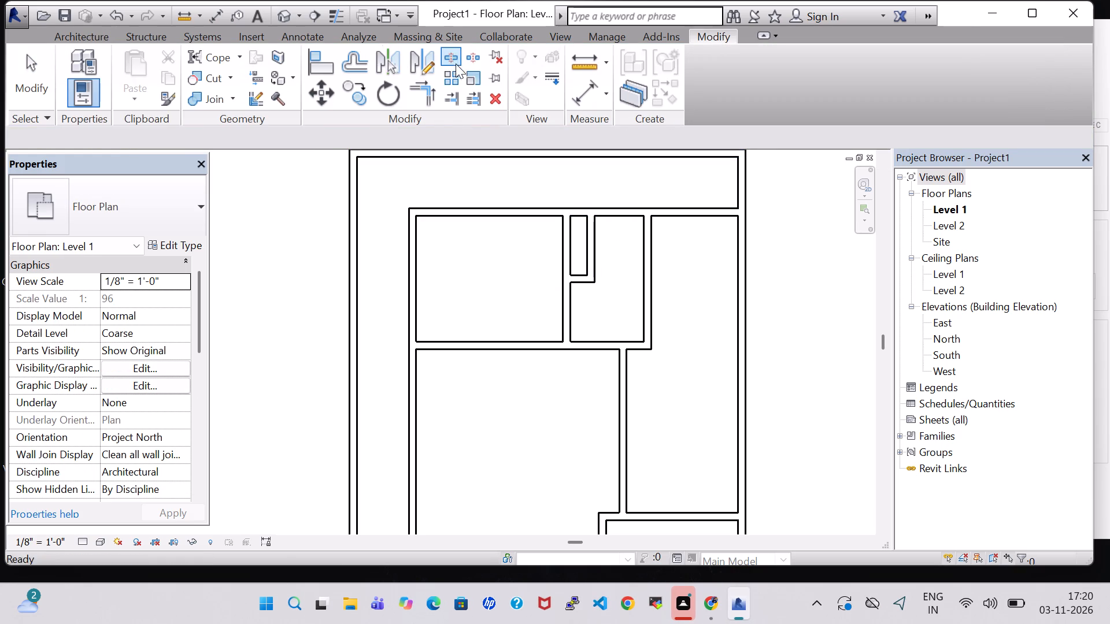
scroll(583, 251, "up", 4)
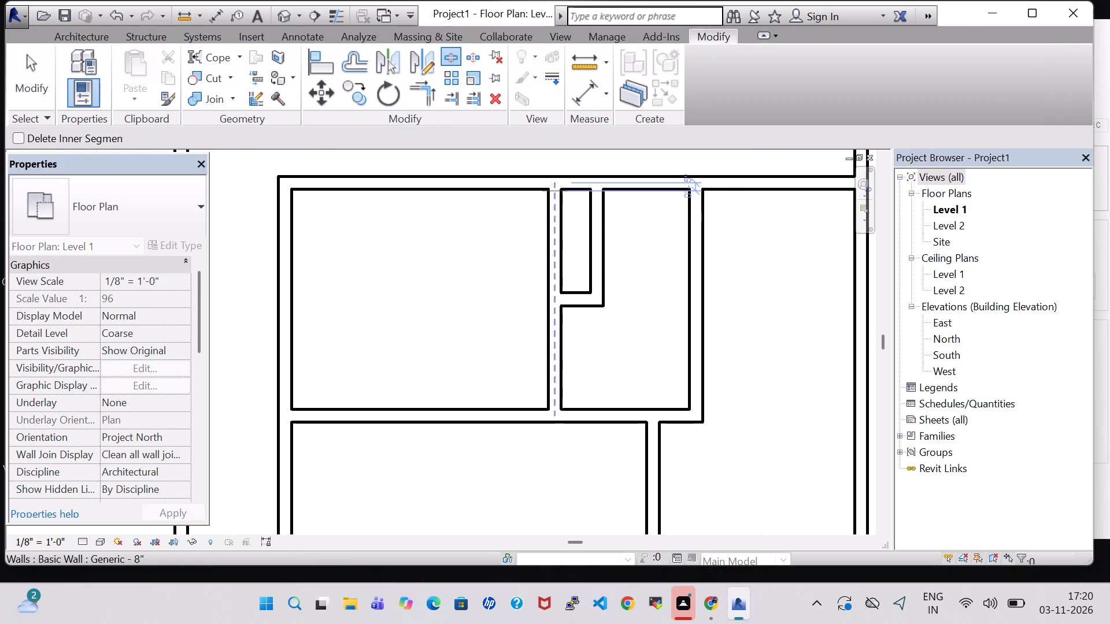
scroll(531, 291, "up", 3)
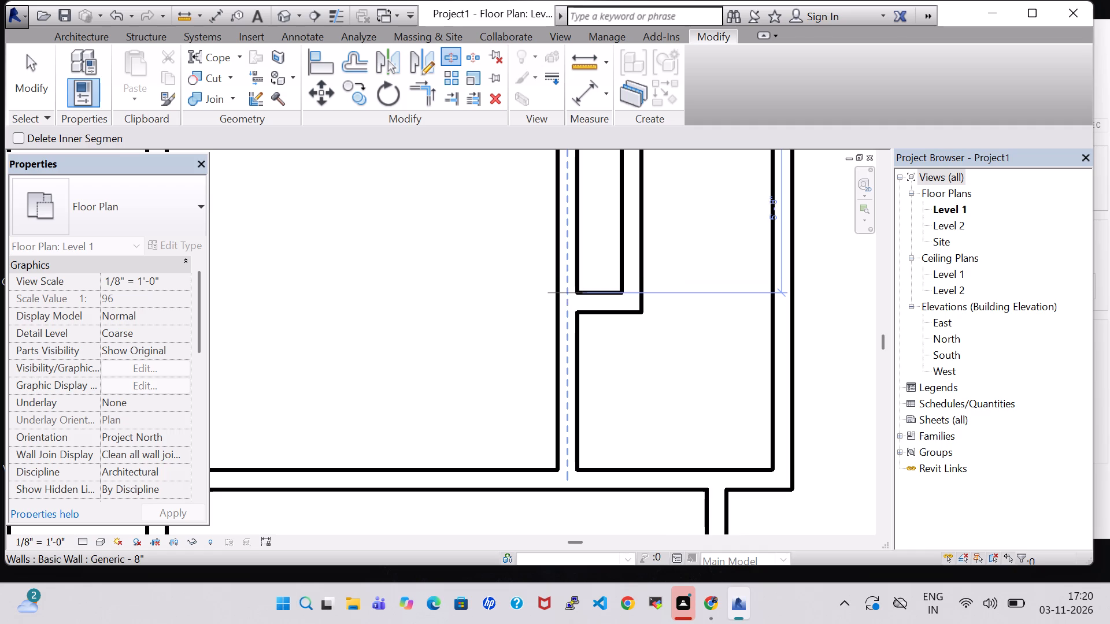
left_click(564, 292)
scroll(579, 237, "down", 4)
key("Escape")
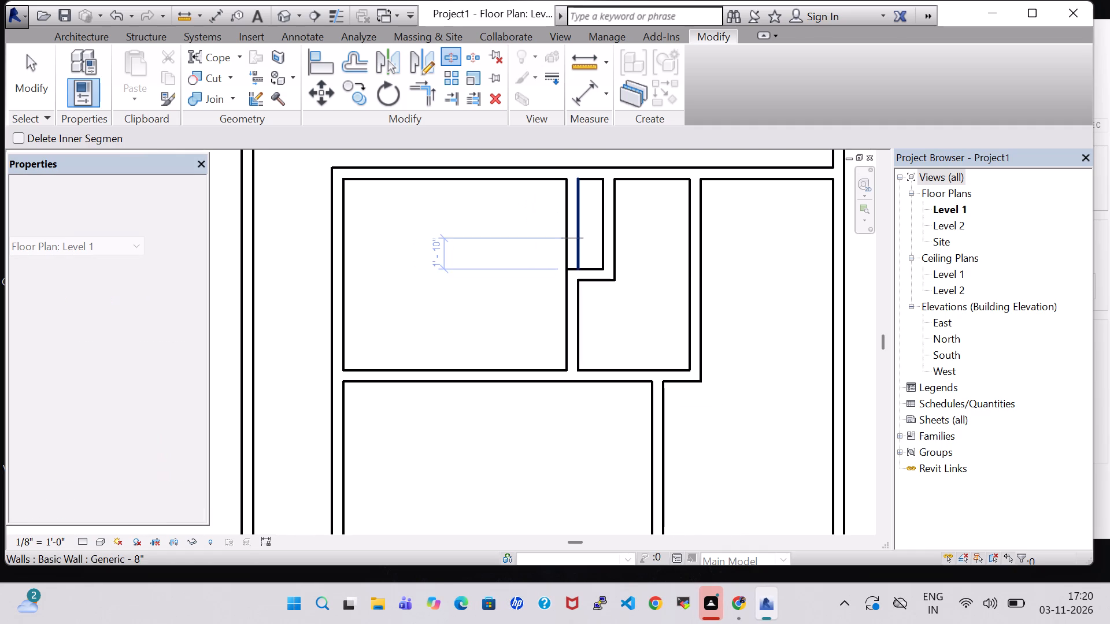
key("Escape")
left_click(578, 237)
key("Delete")
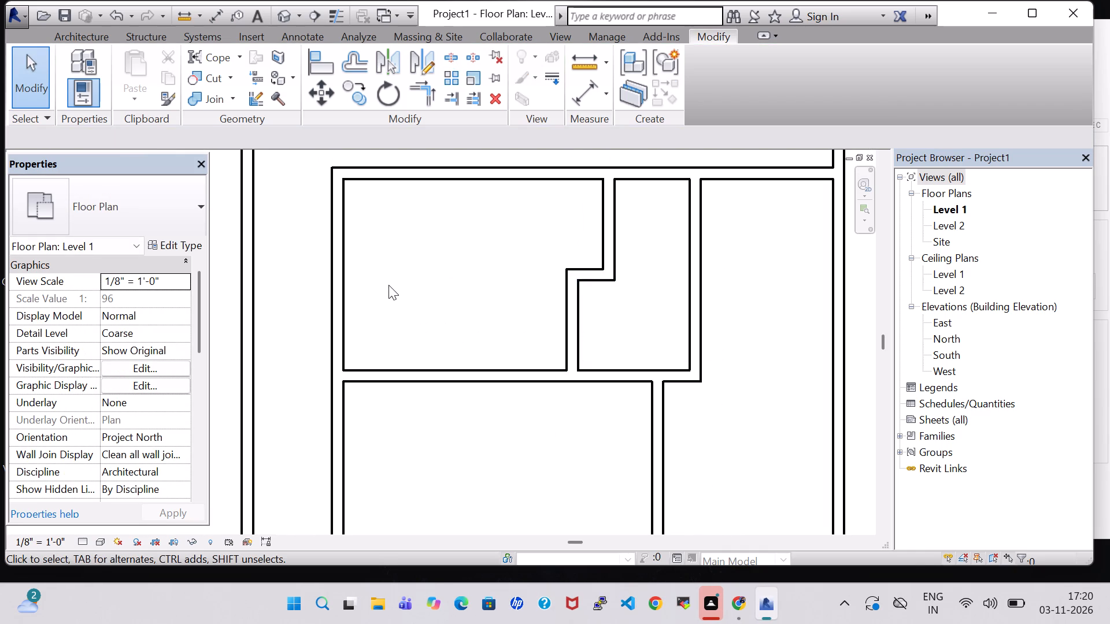
Draw a horizontal room separation line from the stepped partition's outer corner to the small room's east wall.
left_click(85, 38)
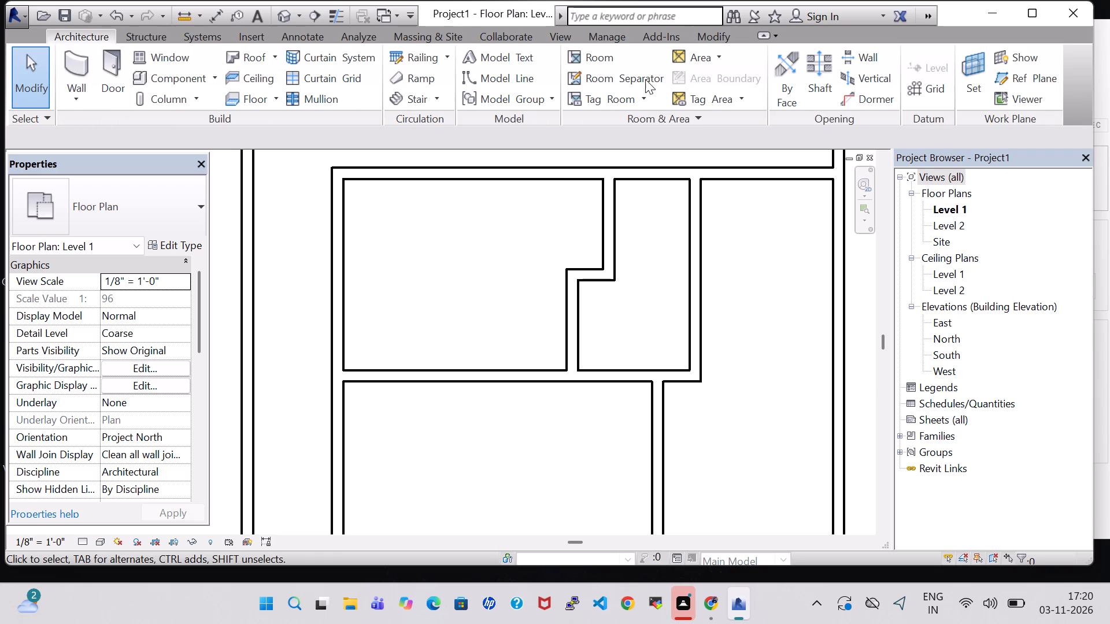
left_click(620, 73)
scroll(612, 285, "up", 5)
left_click(616, 277)
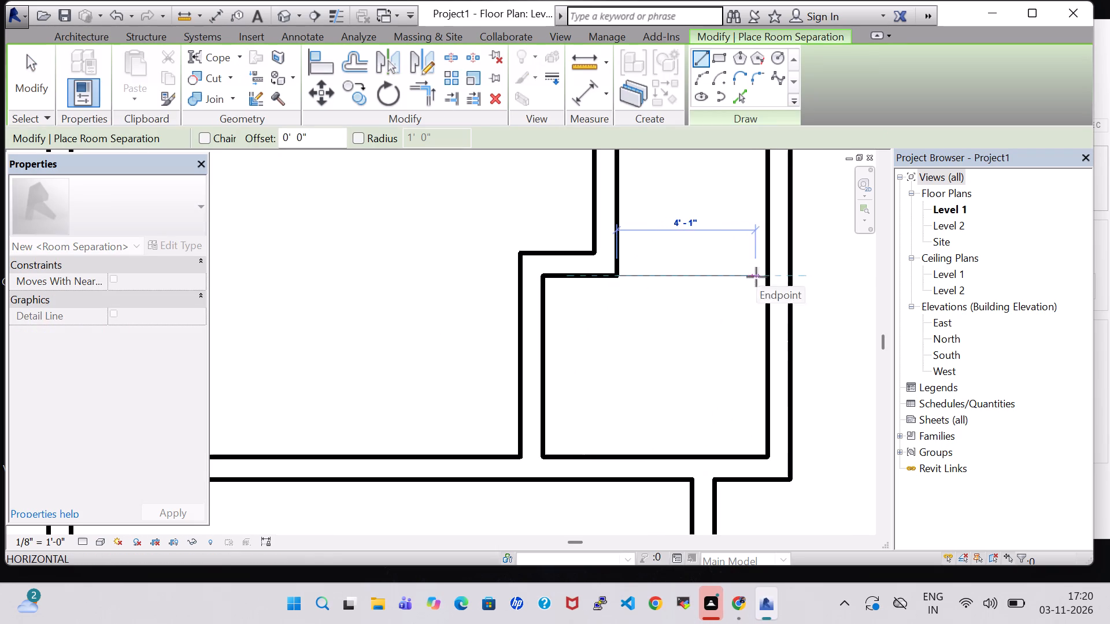
left_click(769, 277)
scroll(706, 322, "down", 4)
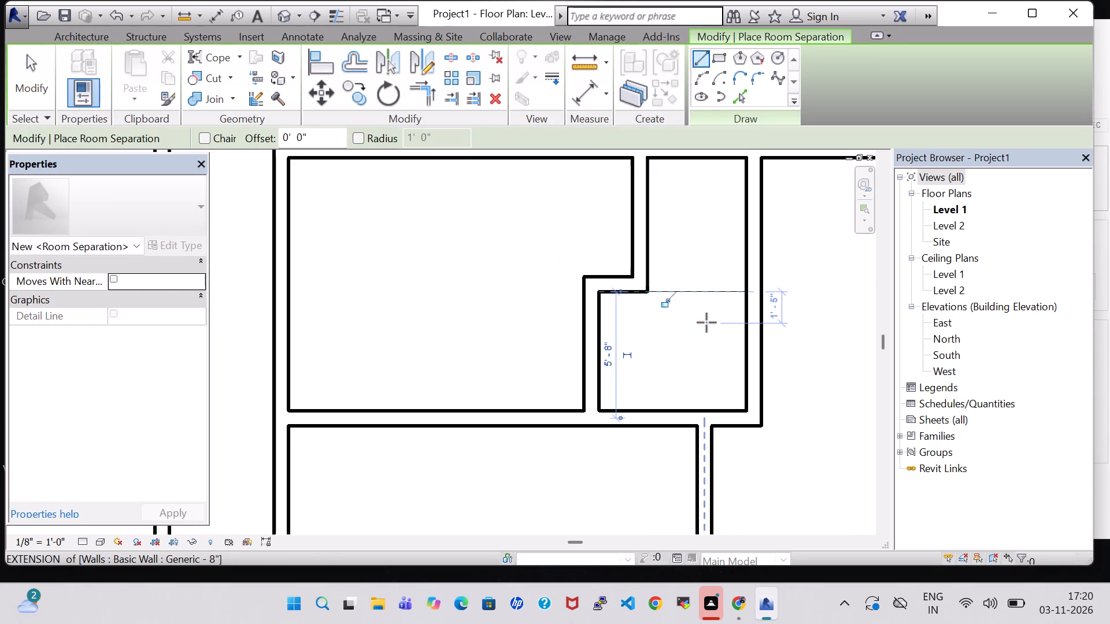
key("Escape")
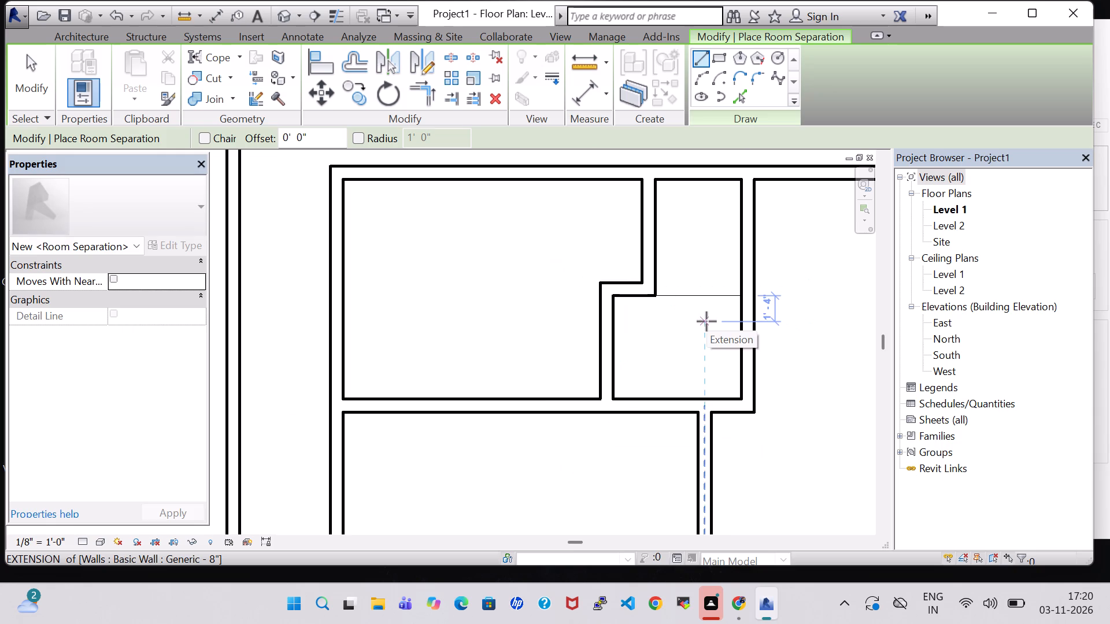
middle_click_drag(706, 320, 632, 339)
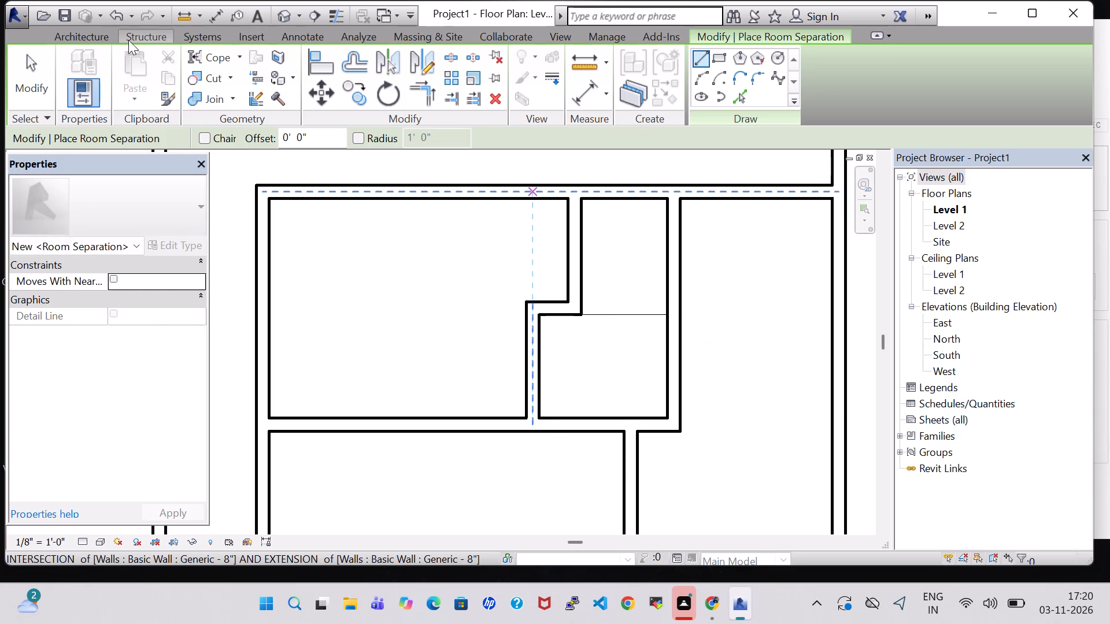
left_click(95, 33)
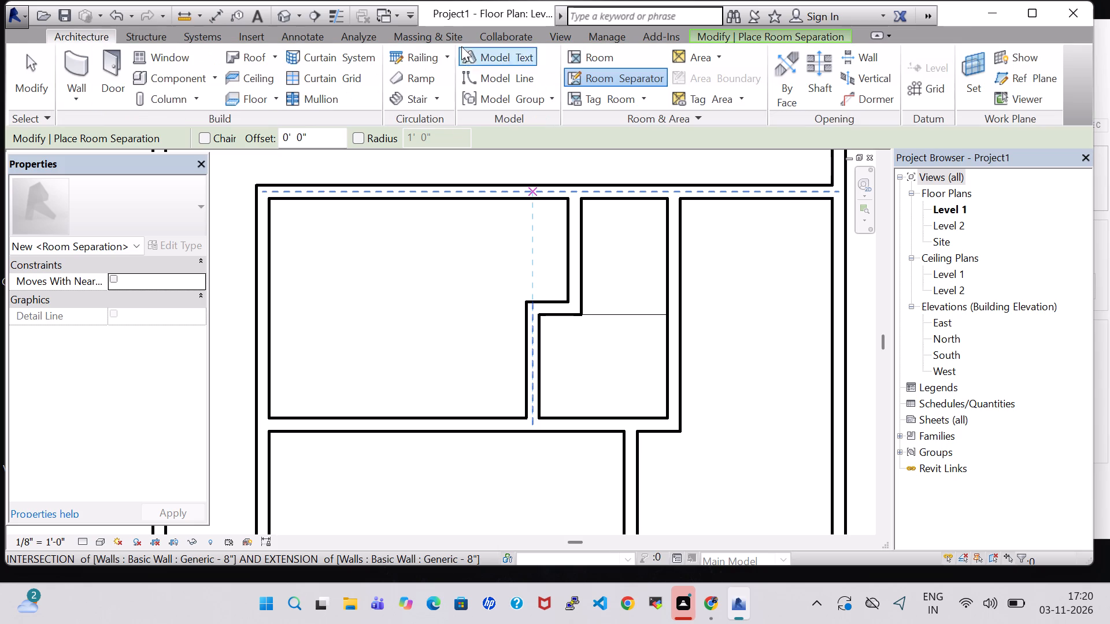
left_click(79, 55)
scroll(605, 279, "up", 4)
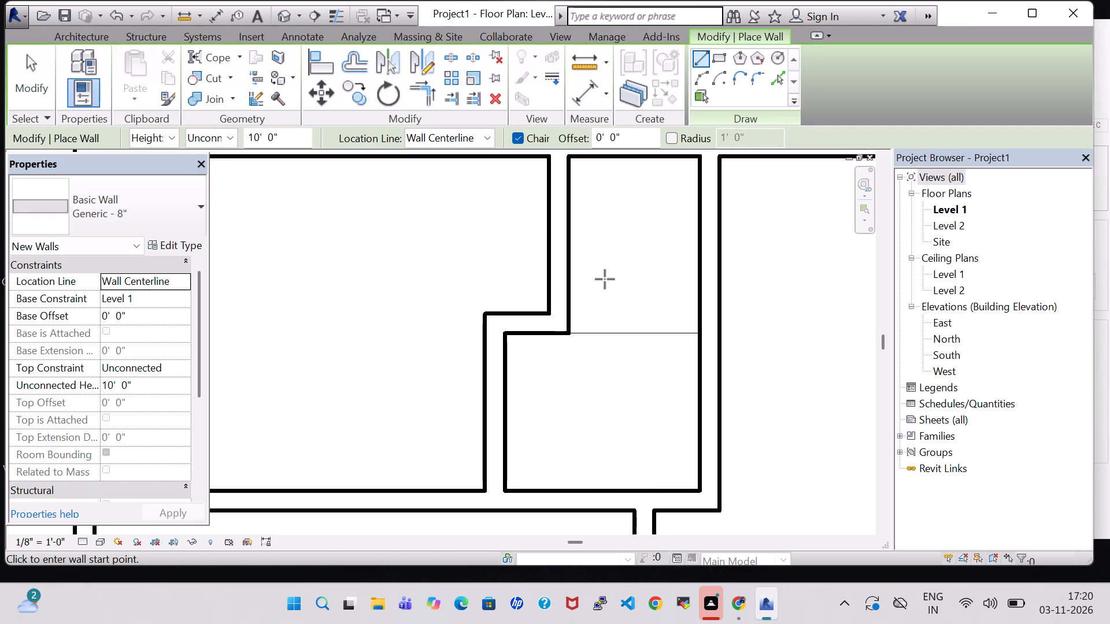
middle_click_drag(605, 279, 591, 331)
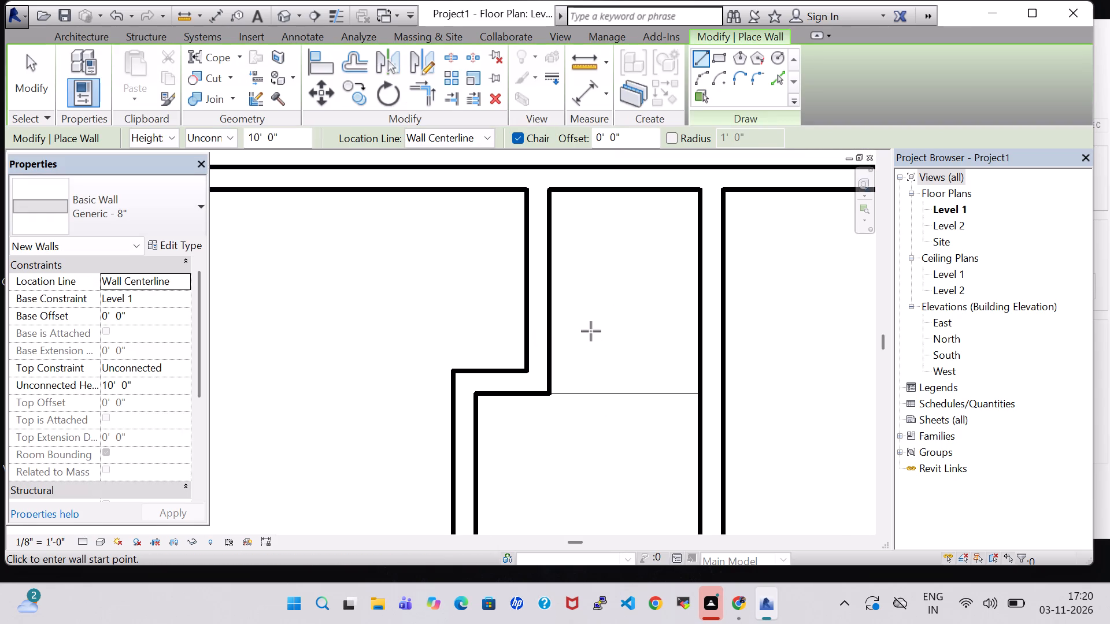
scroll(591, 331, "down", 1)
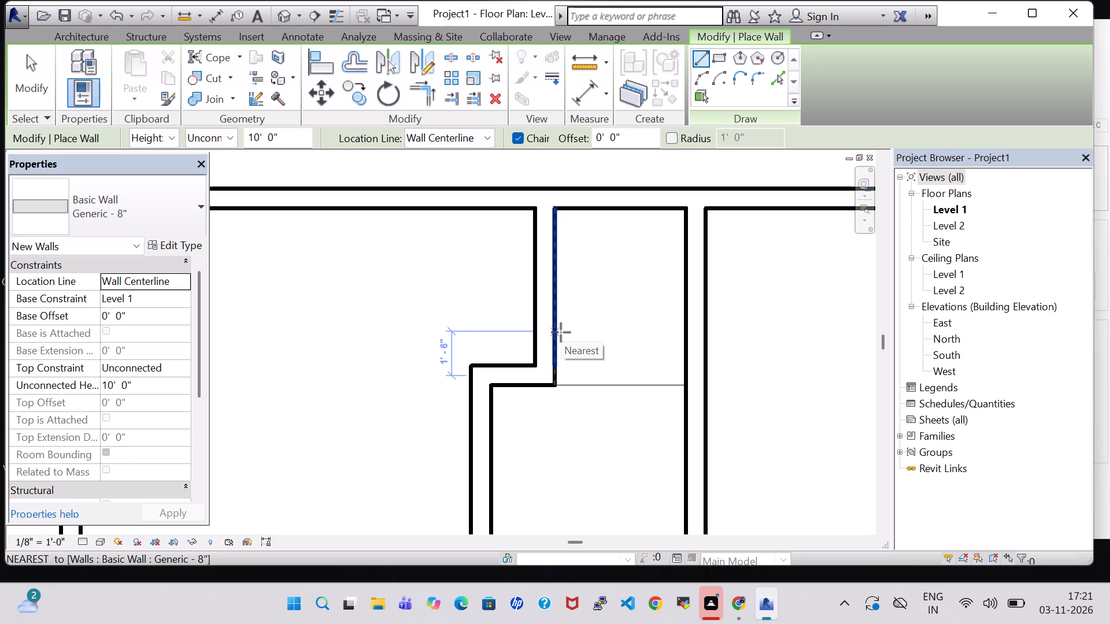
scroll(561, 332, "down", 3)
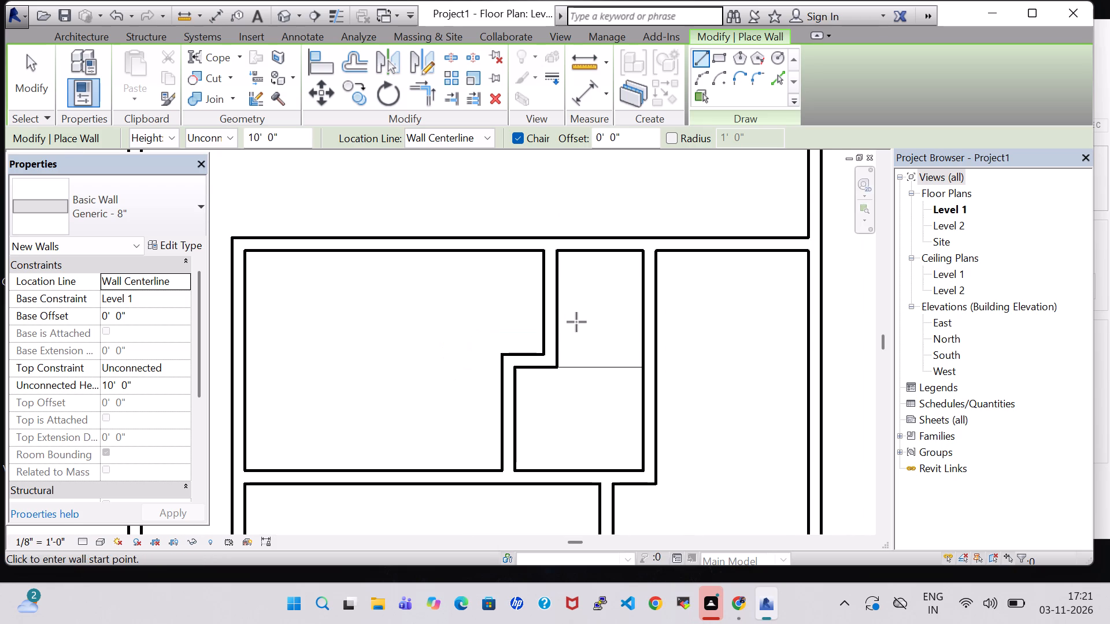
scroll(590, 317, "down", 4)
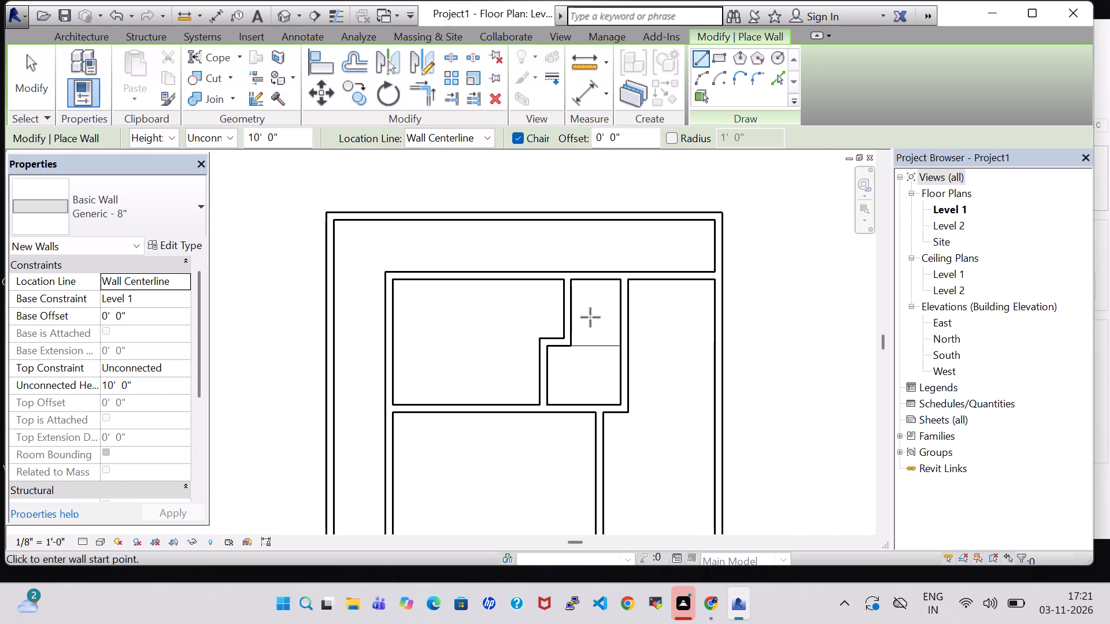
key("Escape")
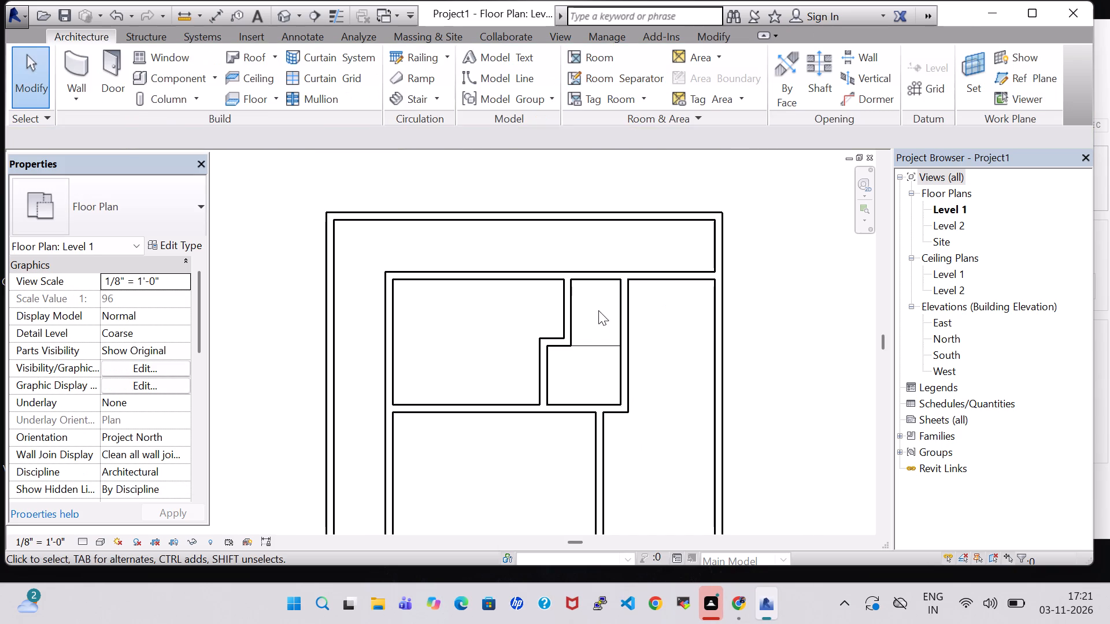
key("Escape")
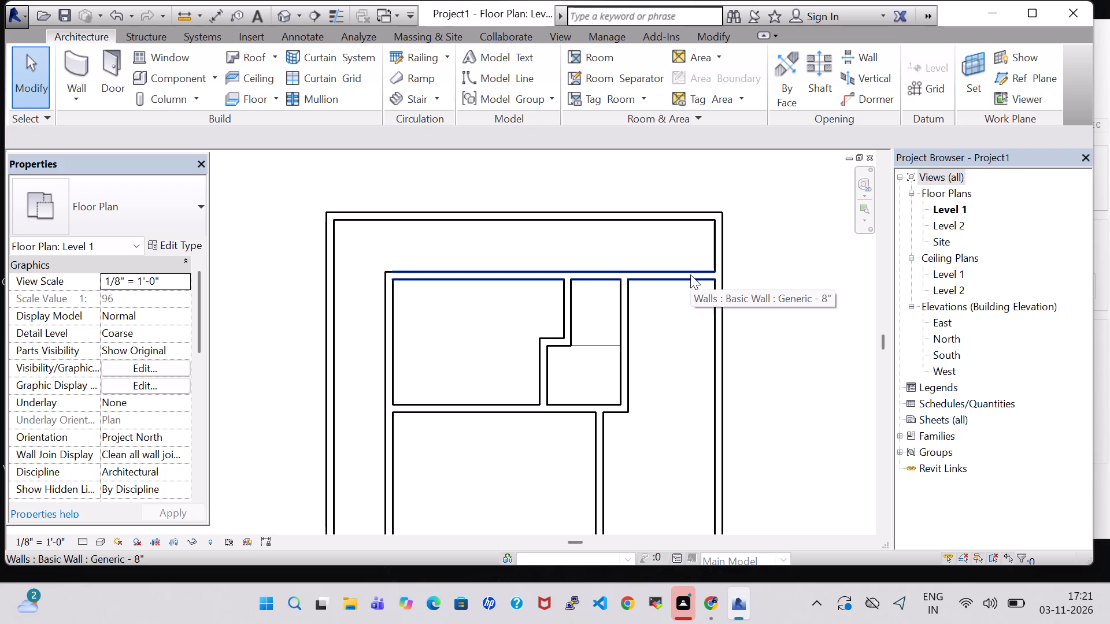
Enclose a small room with a Generic - 8" wall running 6'-4" south, 4'-0" from the east wall, and 4'-6" west to the existing wall.
left_click(69, 56)
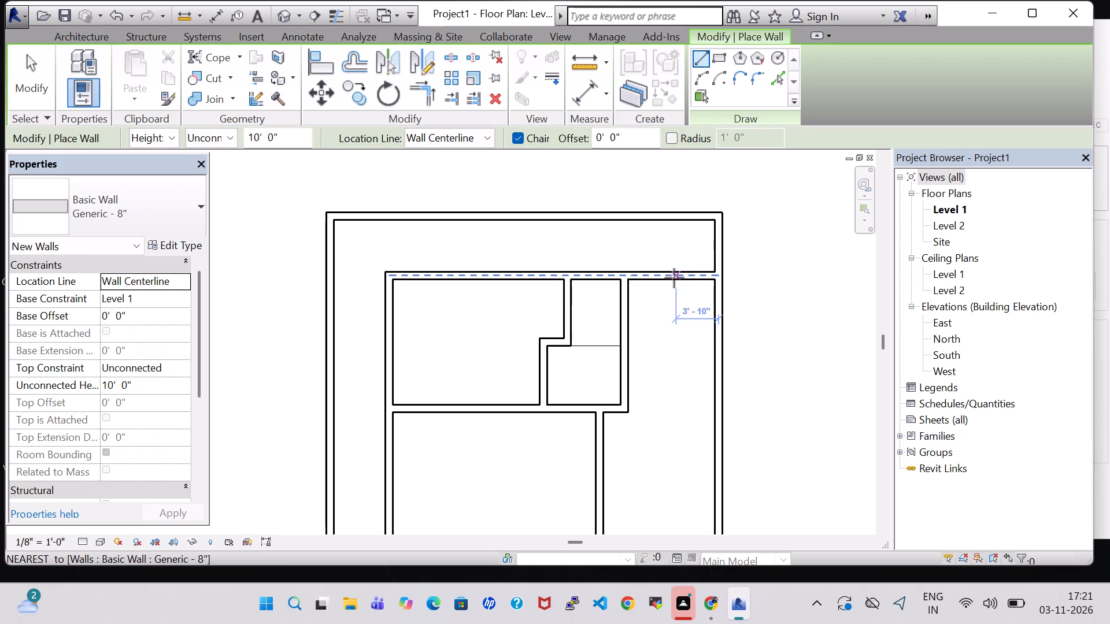
left_click(674, 278)
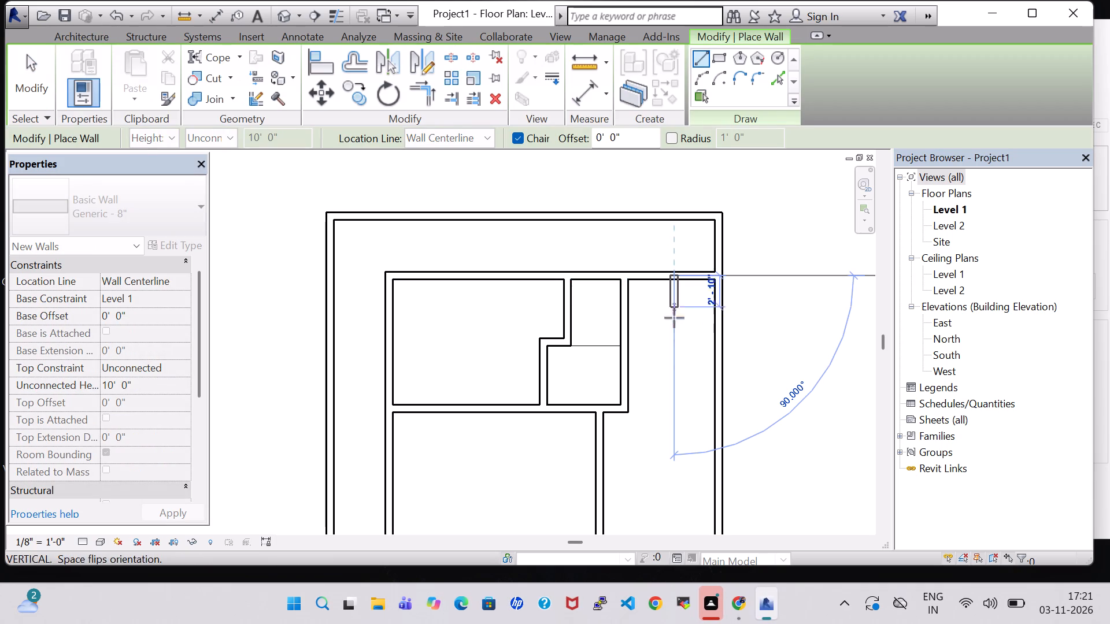
left_click(673, 348)
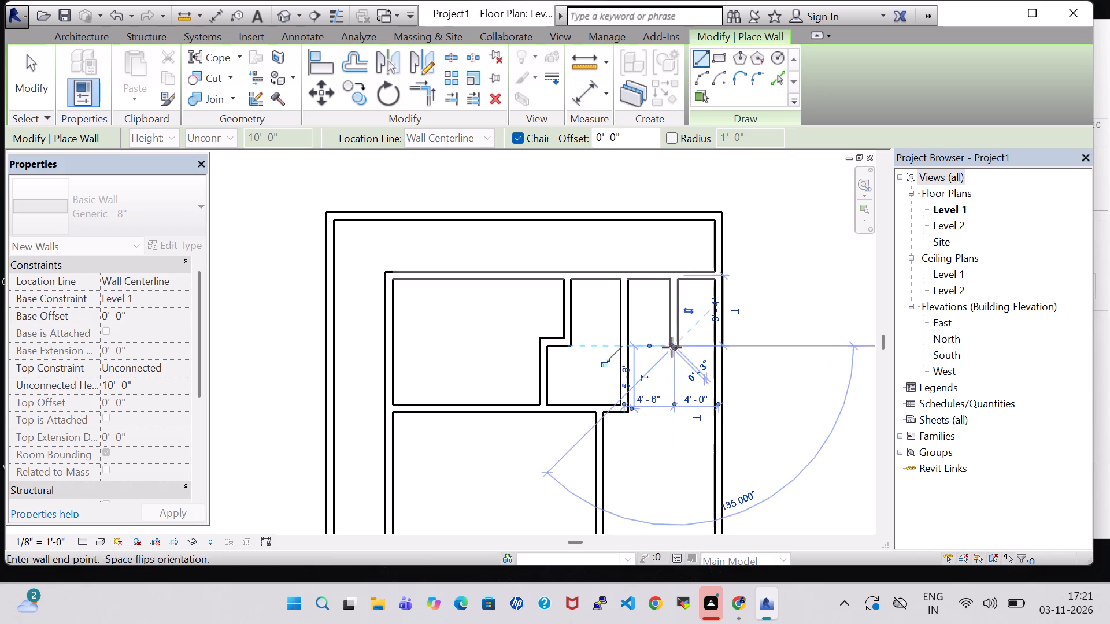
left_click(626, 342)
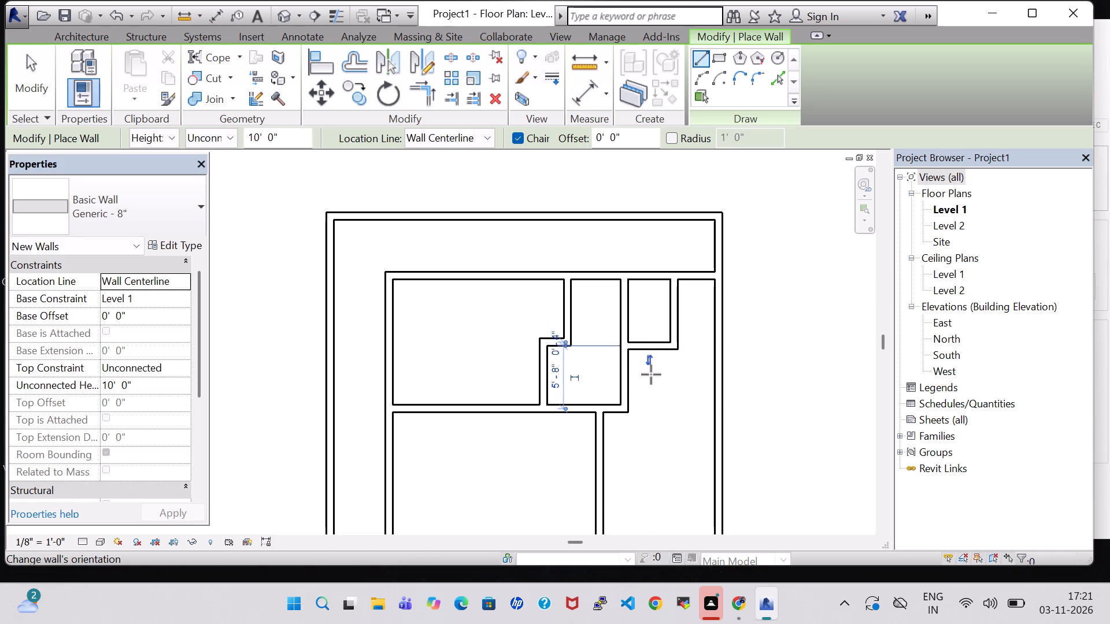
key("Escape")
key("Escape")
scroll(650, 369, "down", 1)
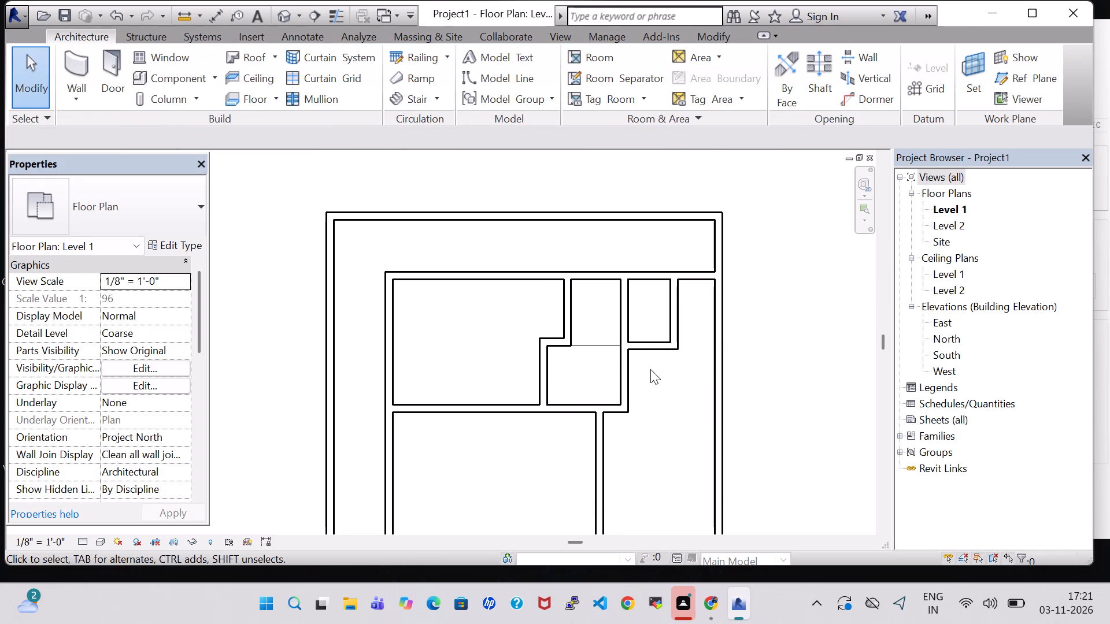
scroll(650, 369, "down", 1)
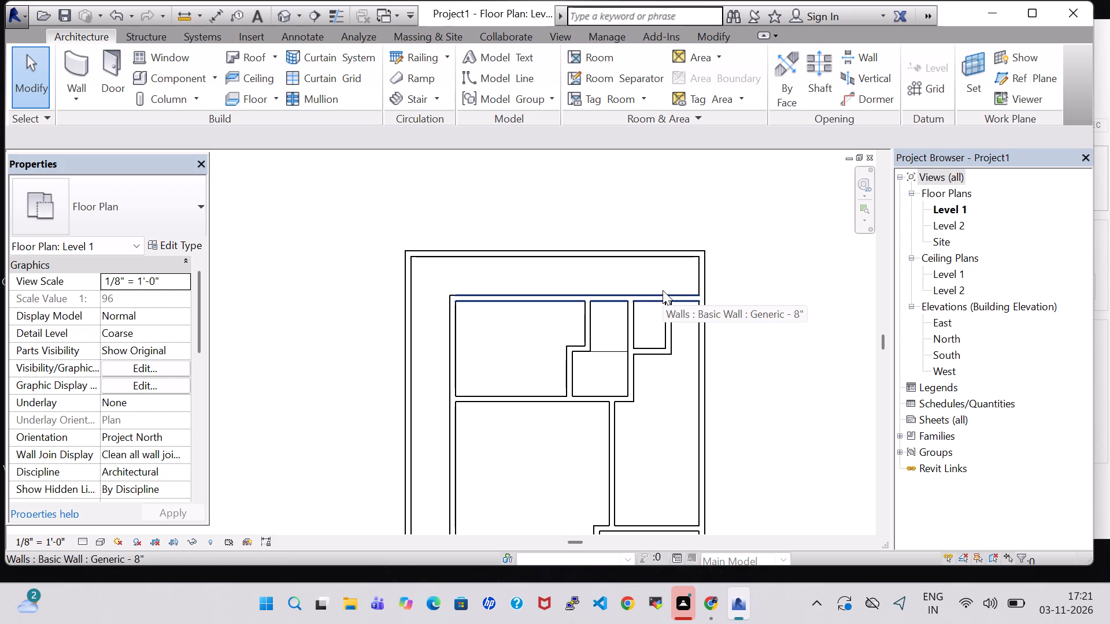
Split the house's north wall at the small northeast room's outer east face and delete the segment reaching the plot's east wall.
left_click(723, 36)
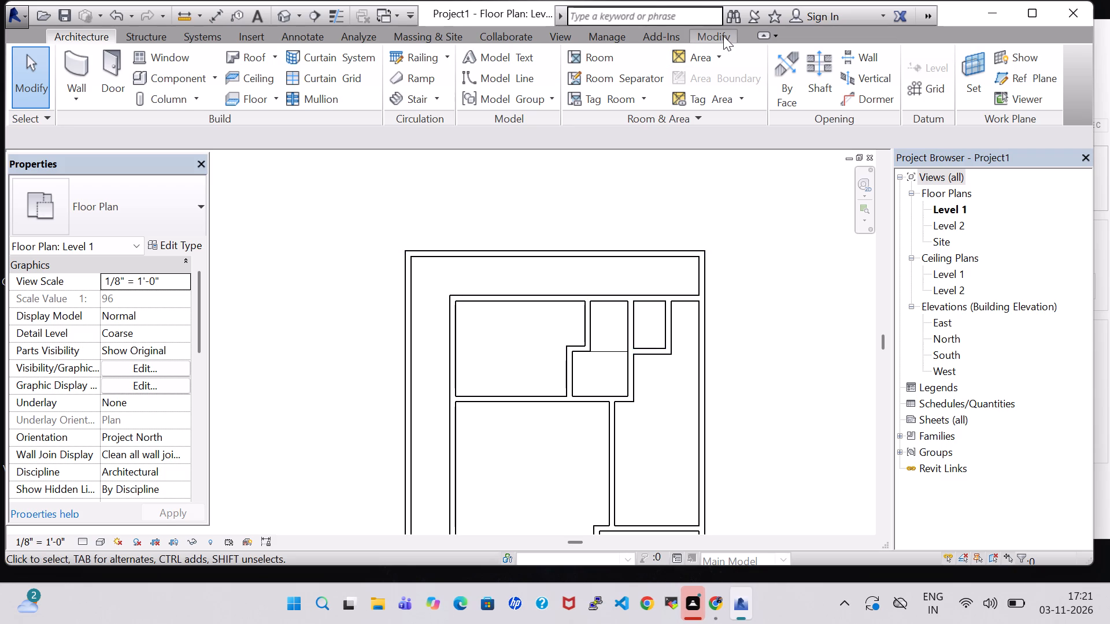
scroll(711, 262, "up", 4)
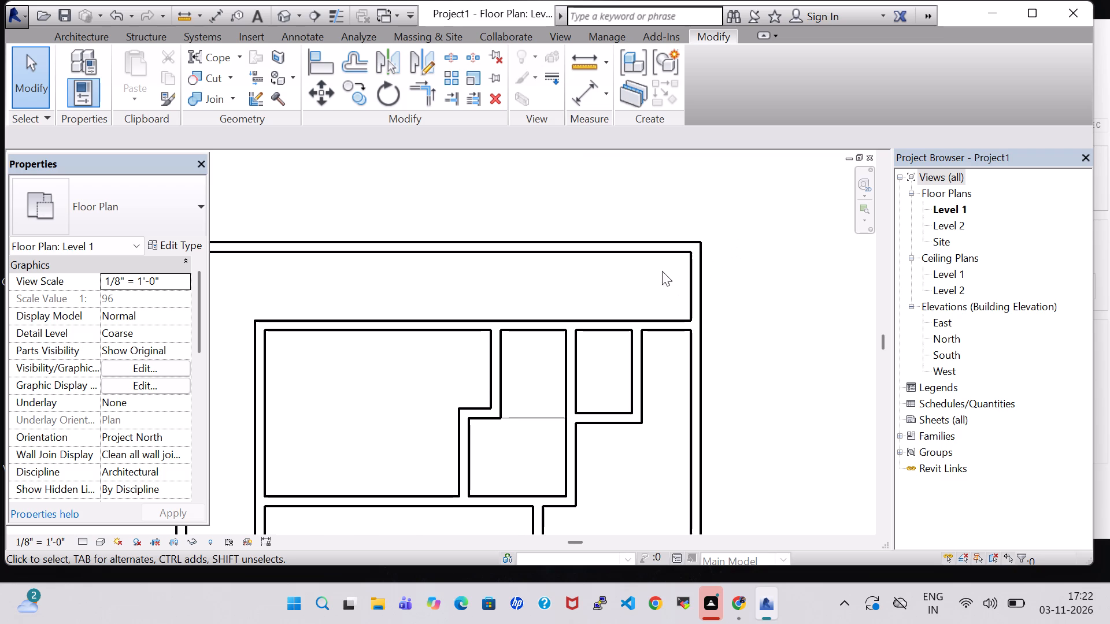
left_click(451, 56)
scroll(649, 288, "up", 3)
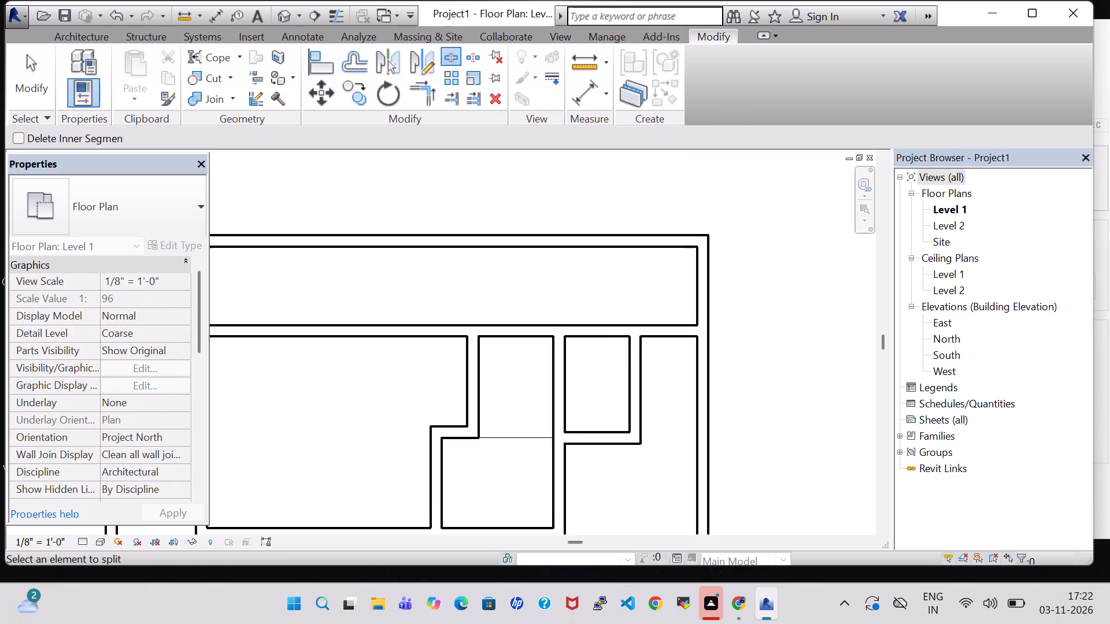
scroll(649, 289, "up", 2)
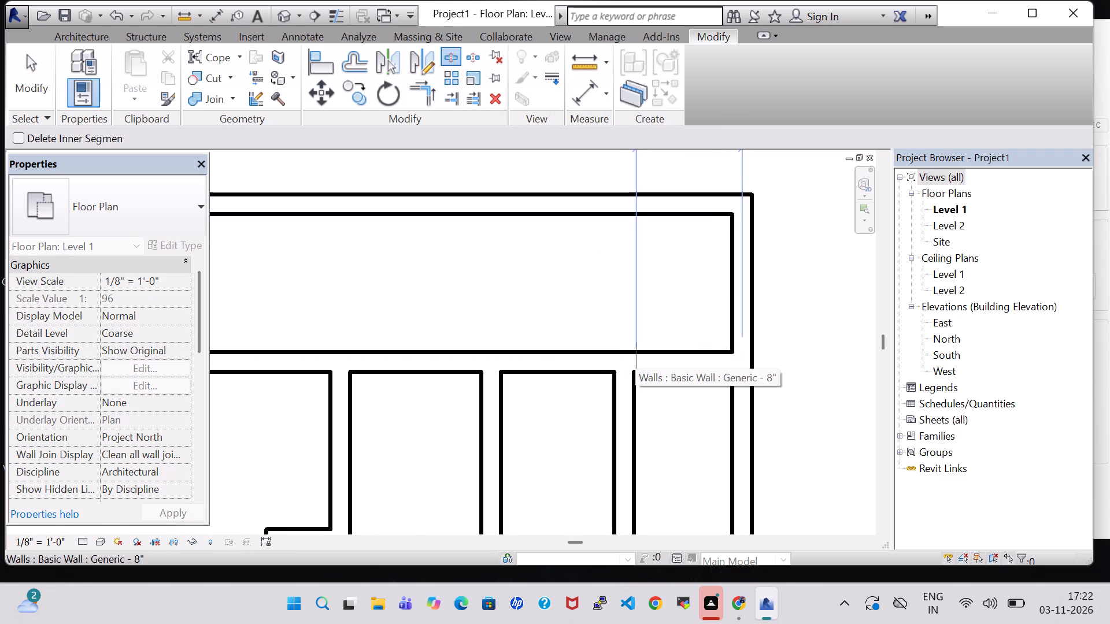
left_click(634, 361)
key("Escape")
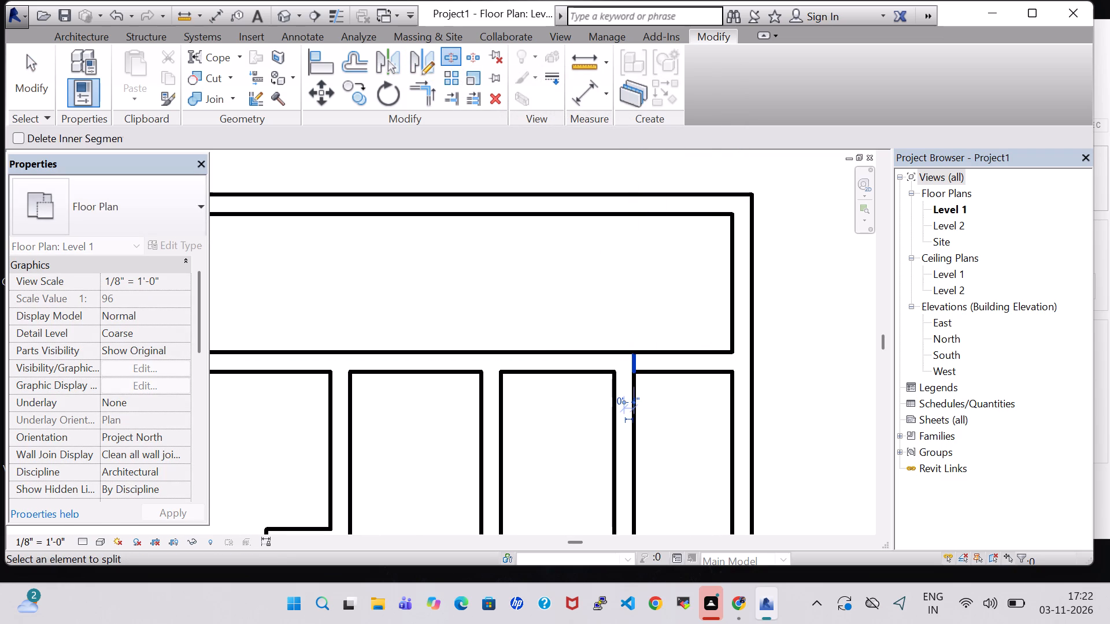
key("Escape")
left_click(687, 374)
key("Delete")
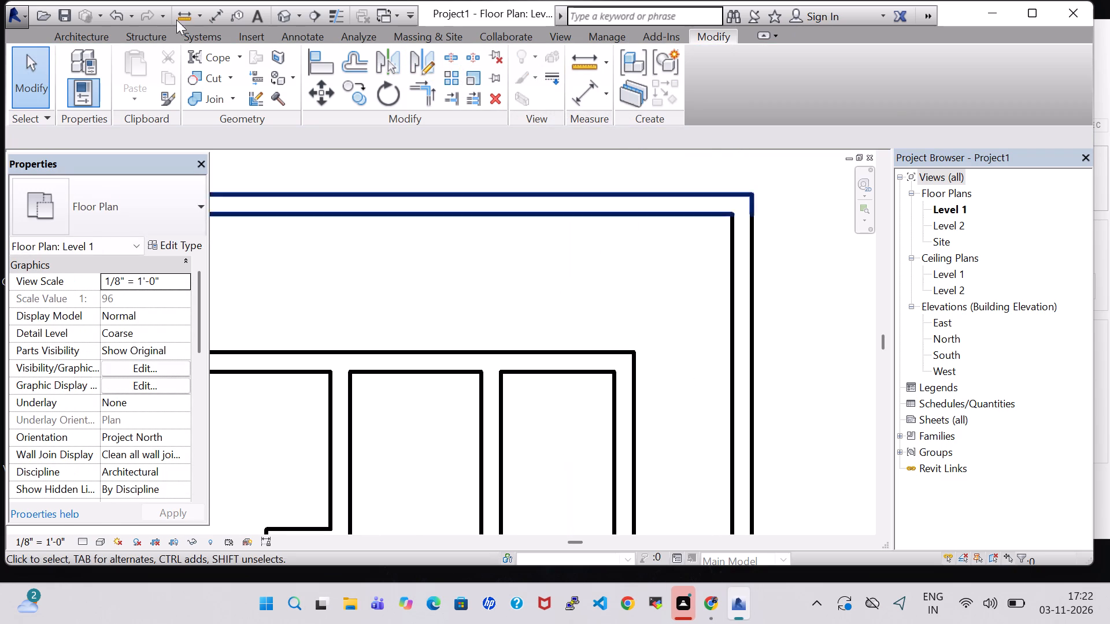
Draw a horizontal room separation line from the small room's outer northeast corner to the plot's east wall.
left_click(87, 41)
left_click(598, 83)
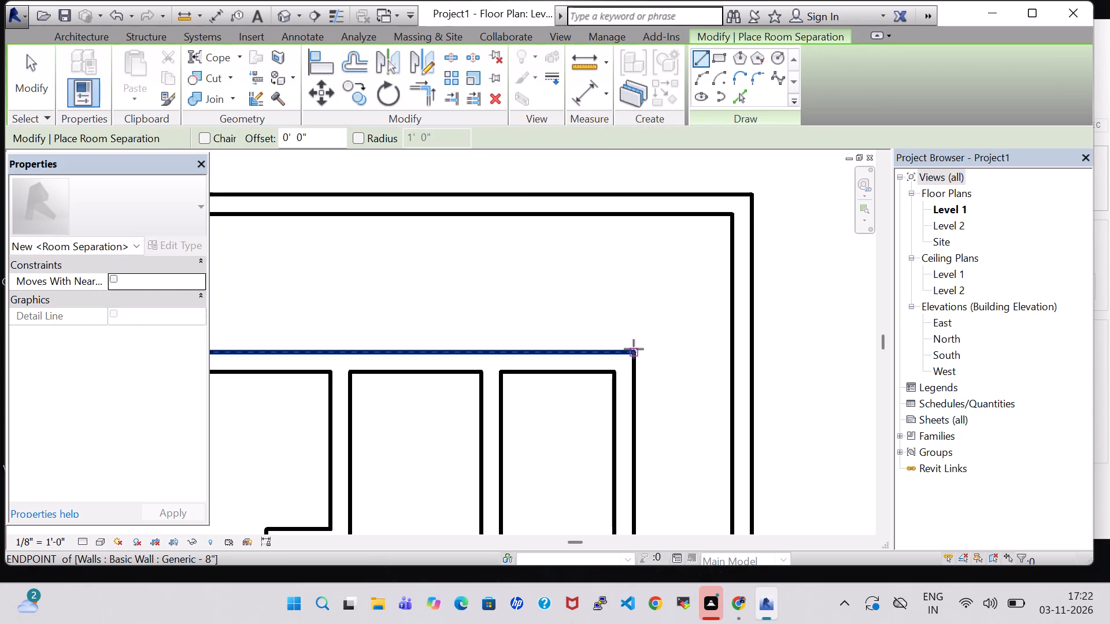
left_click(631, 353)
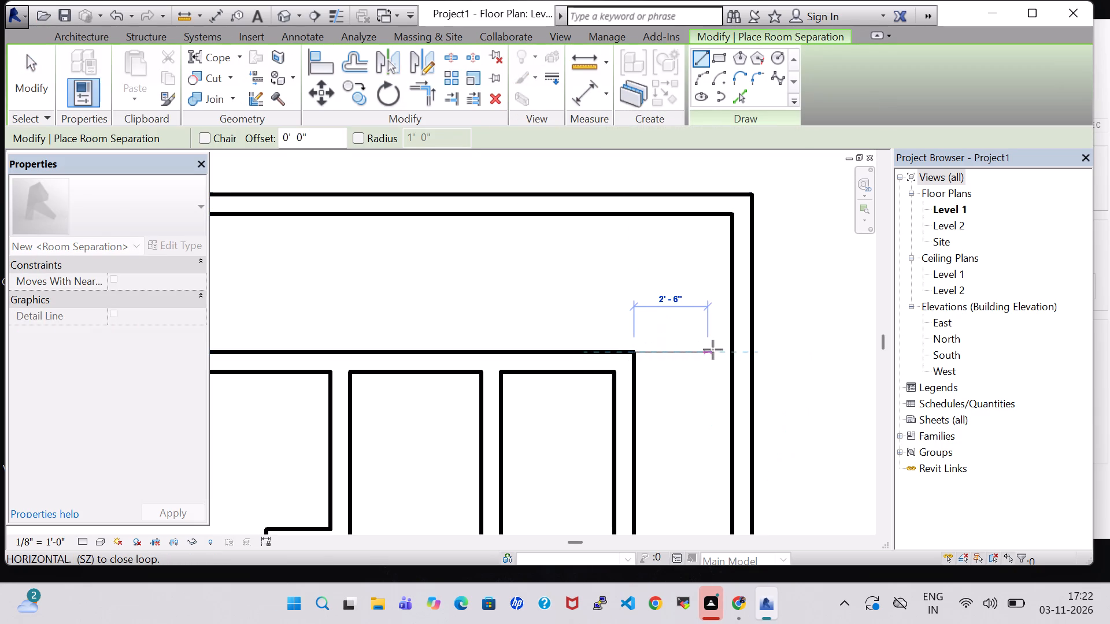
left_click(732, 353)
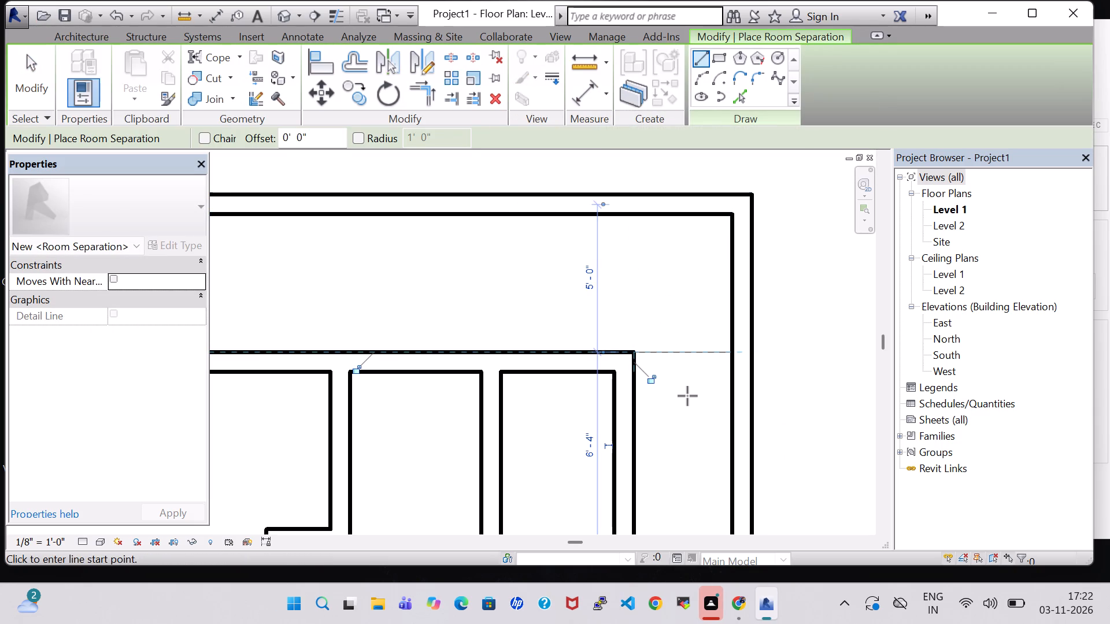
key("Escape")
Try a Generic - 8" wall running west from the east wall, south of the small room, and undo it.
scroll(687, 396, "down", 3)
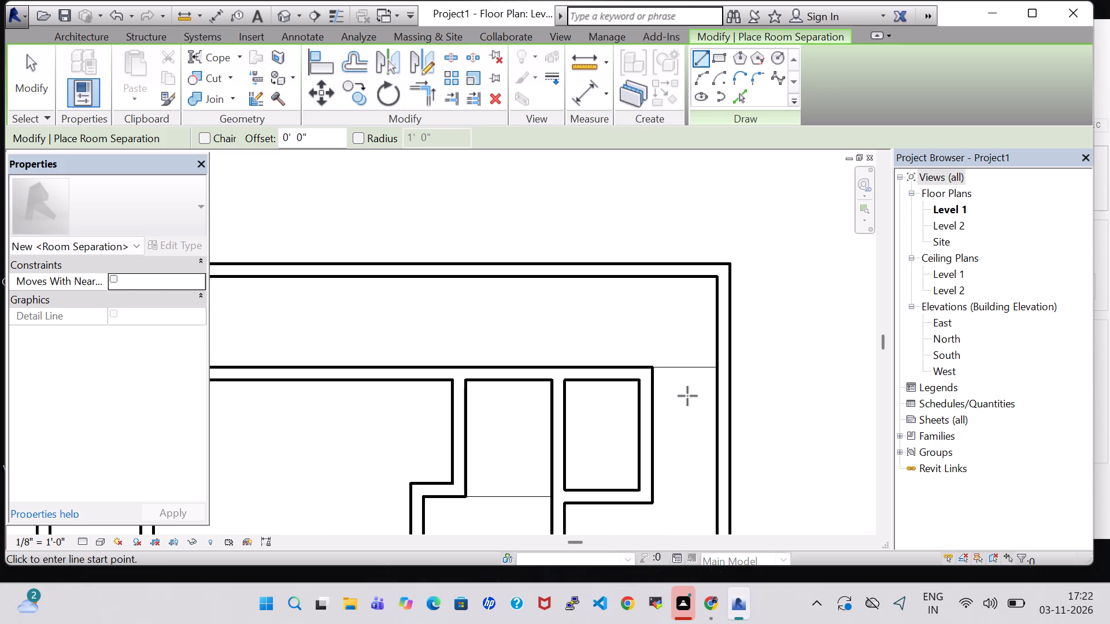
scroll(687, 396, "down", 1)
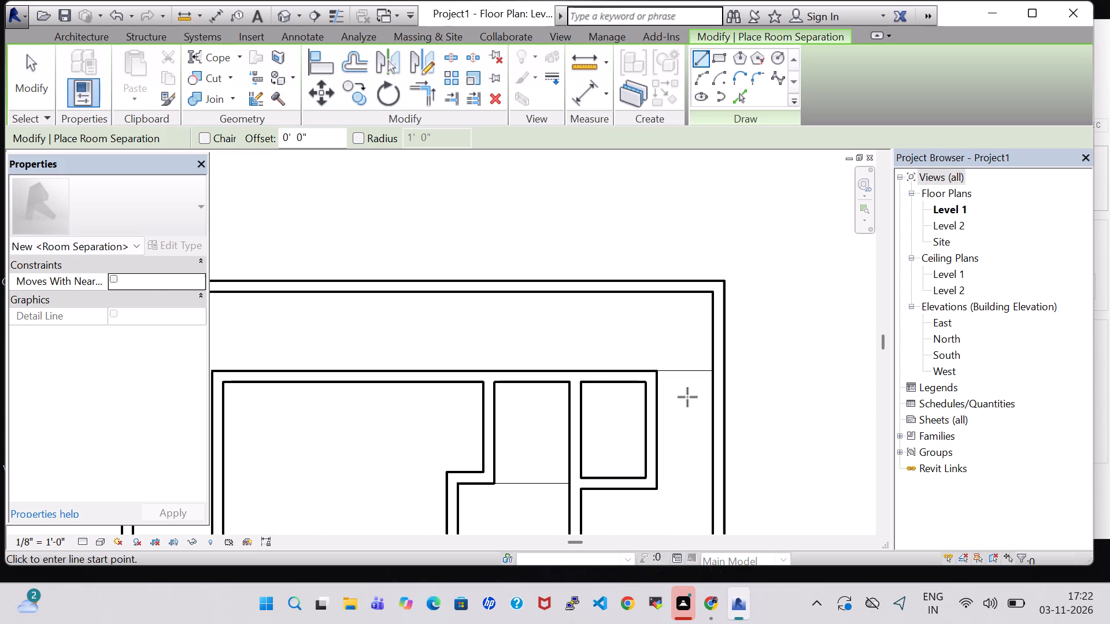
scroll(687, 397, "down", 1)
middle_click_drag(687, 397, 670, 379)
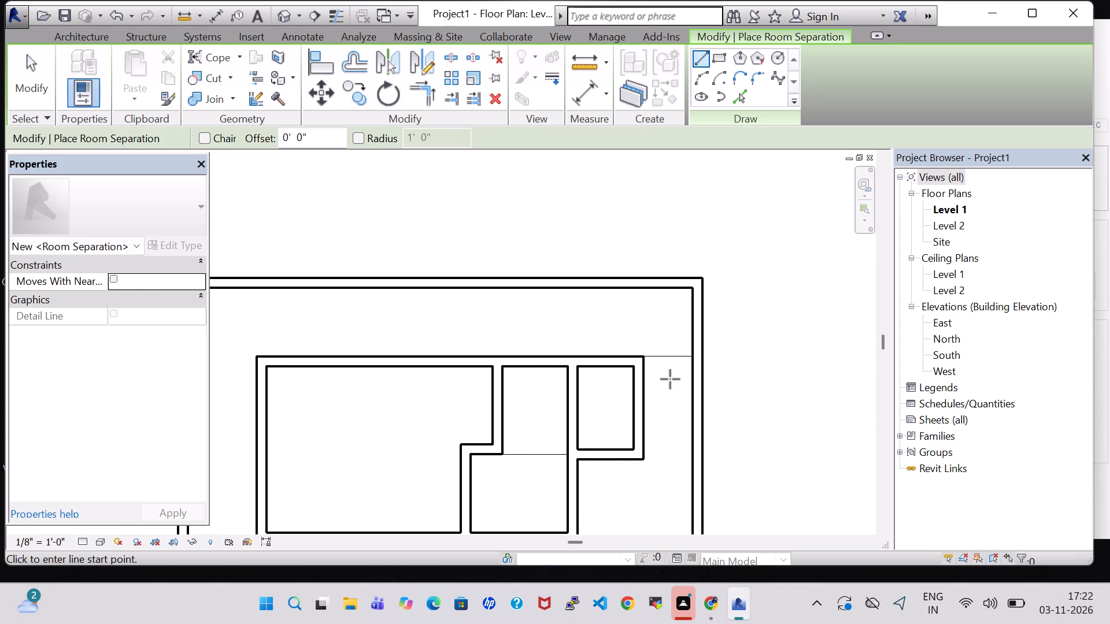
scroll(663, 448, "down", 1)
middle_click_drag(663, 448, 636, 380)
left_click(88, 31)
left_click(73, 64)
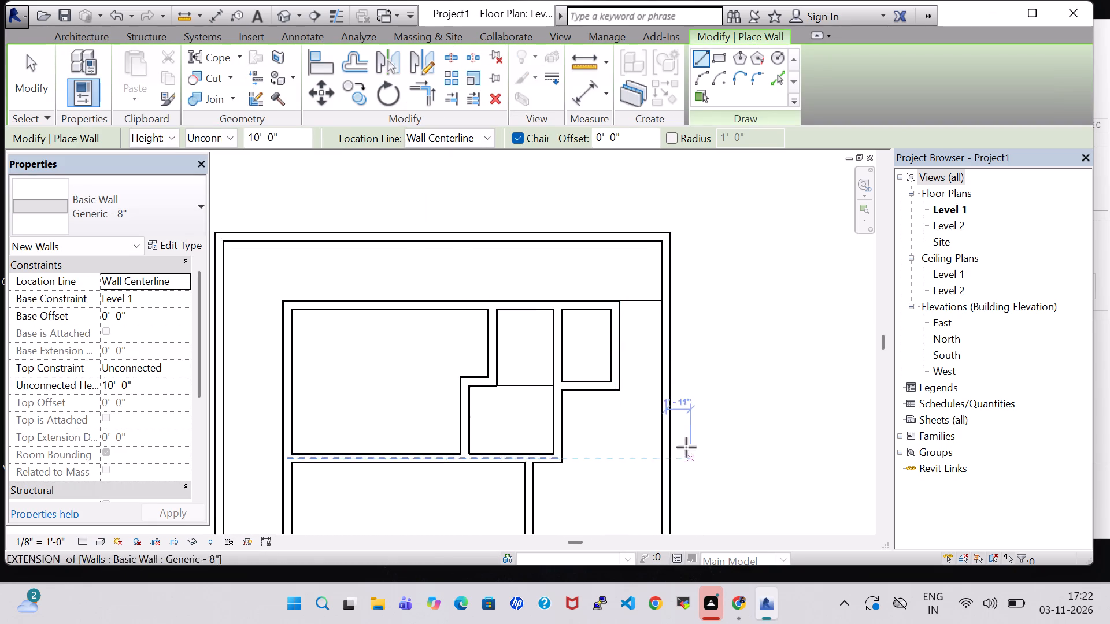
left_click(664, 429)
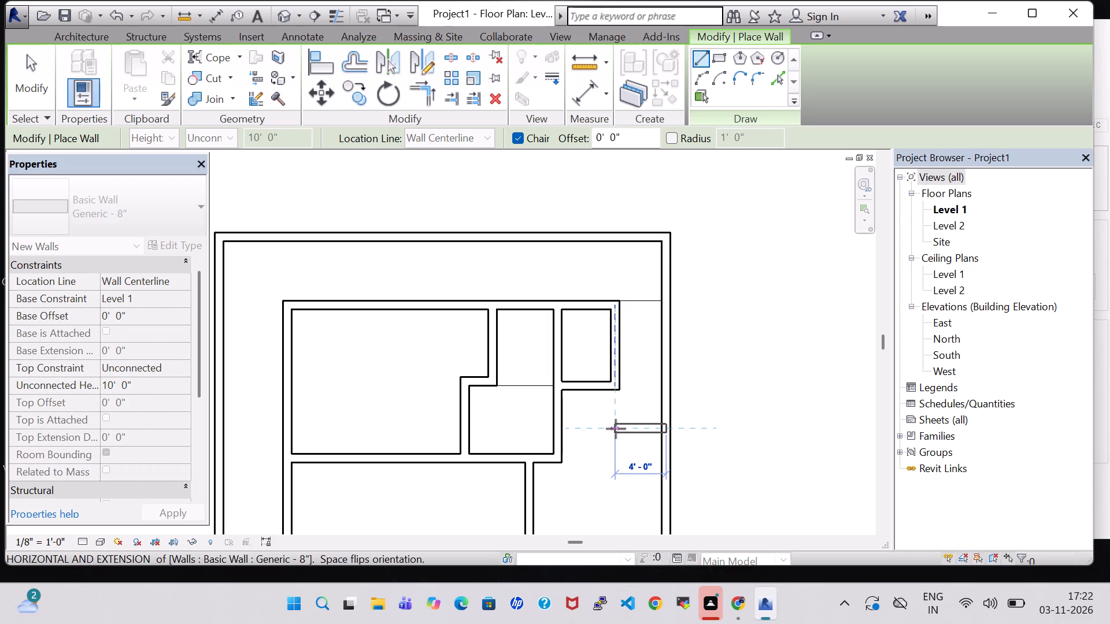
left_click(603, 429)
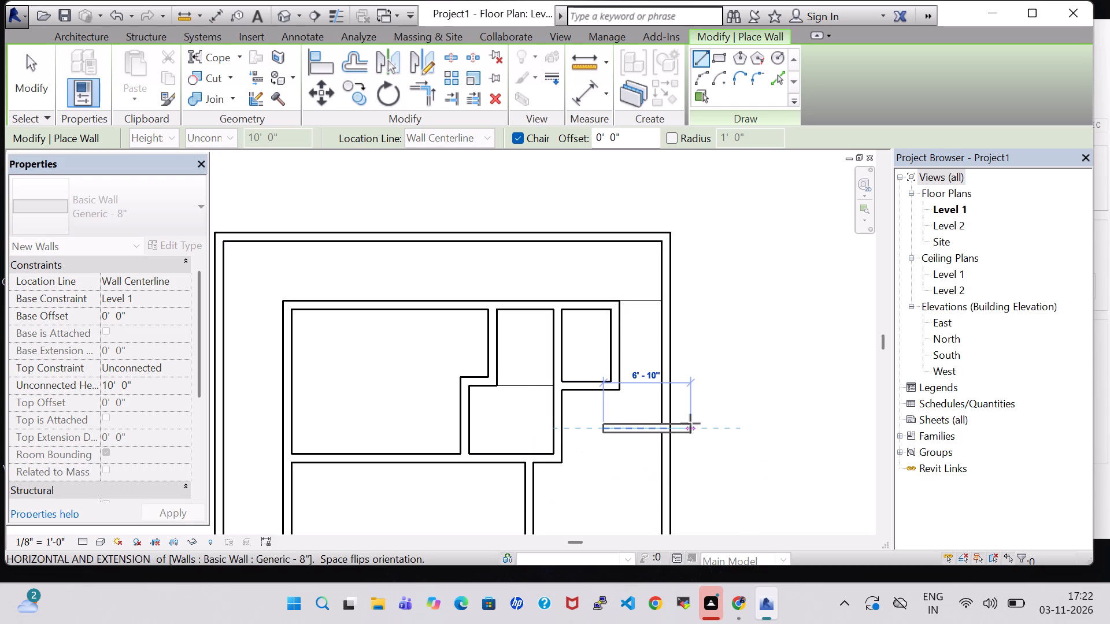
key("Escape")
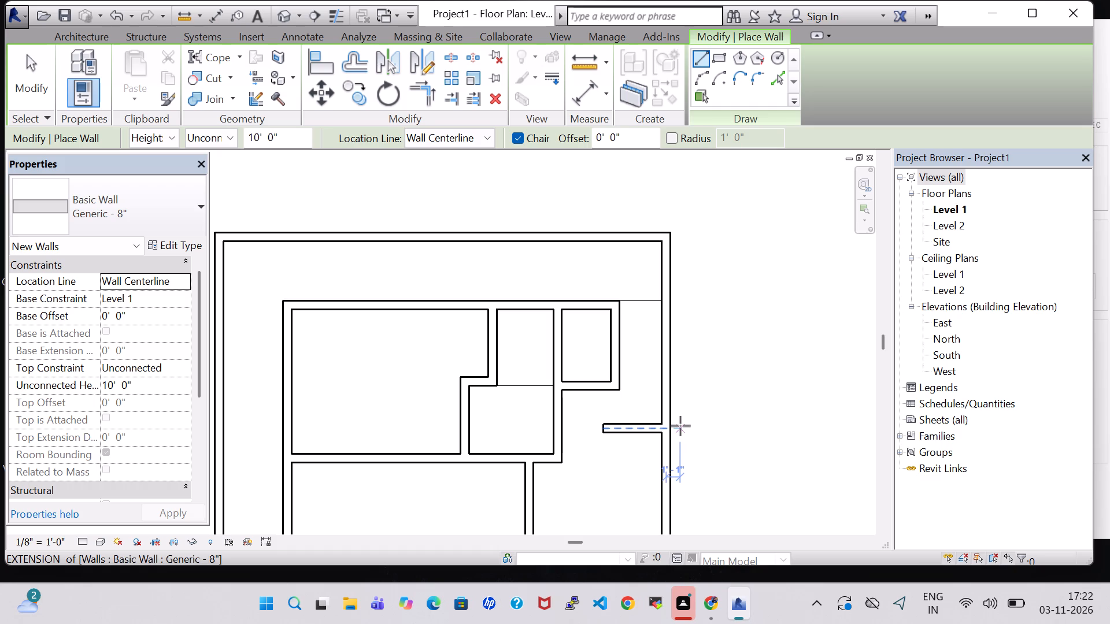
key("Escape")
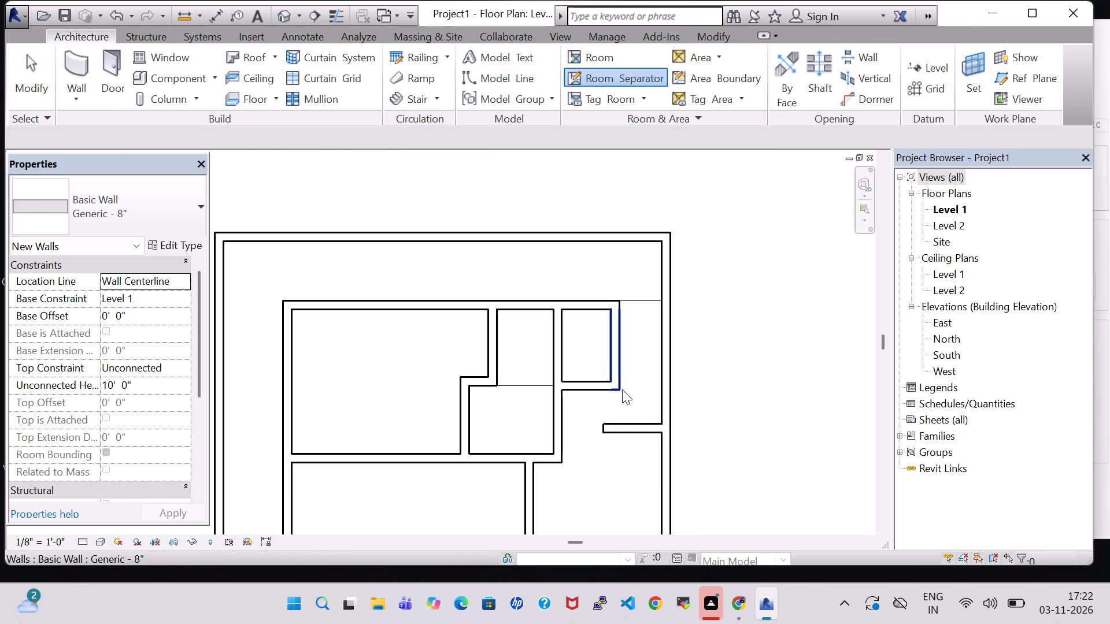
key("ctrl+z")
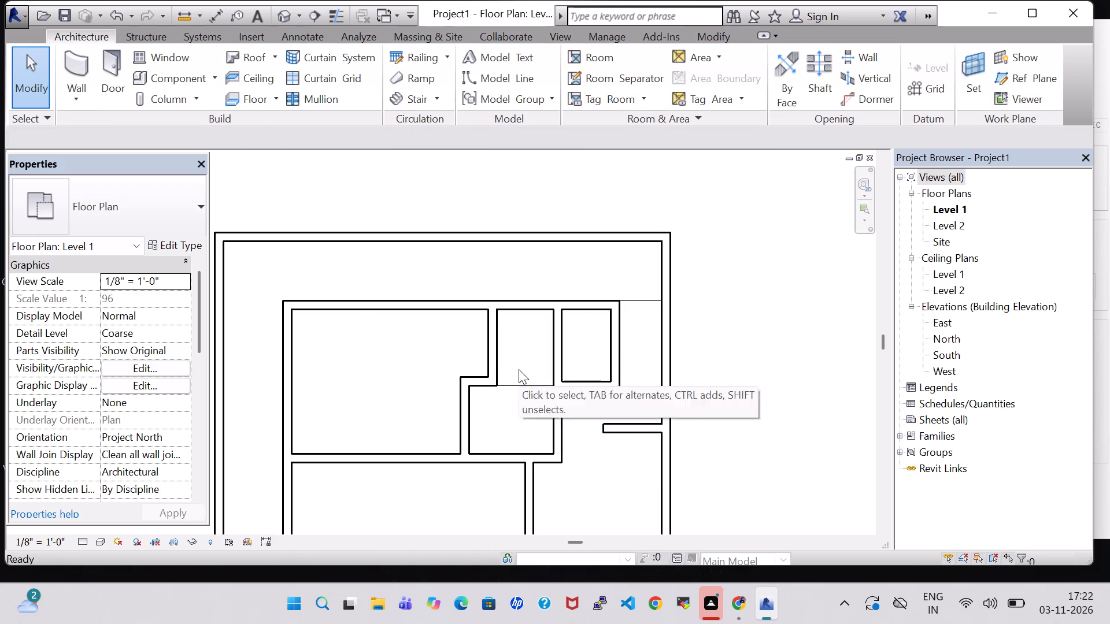
Draw an L-shaped Generic - 8" wall from the east wall 4'-0" west, turning north to the small room's southeast corner.
left_click(82, 58)
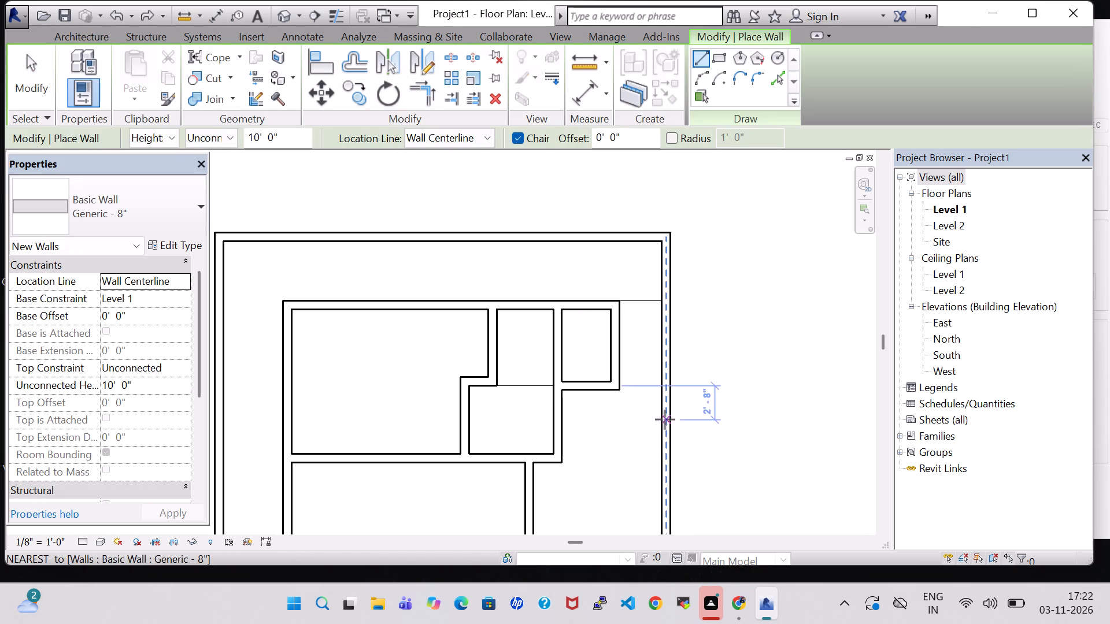
left_click(666, 428)
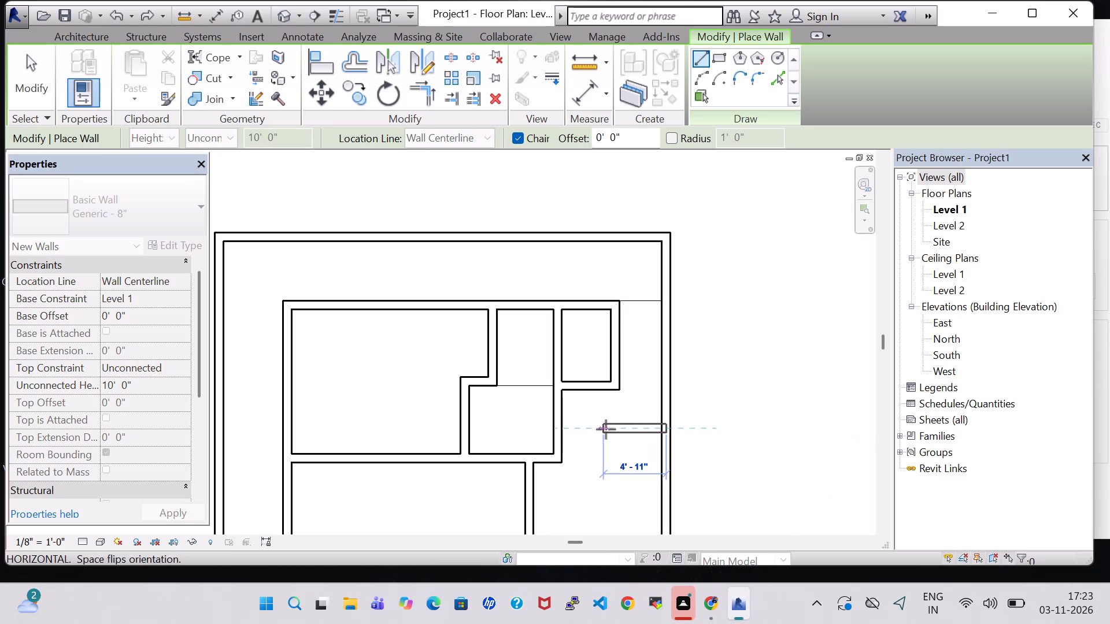
left_click(612, 430)
left_click(614, 380)
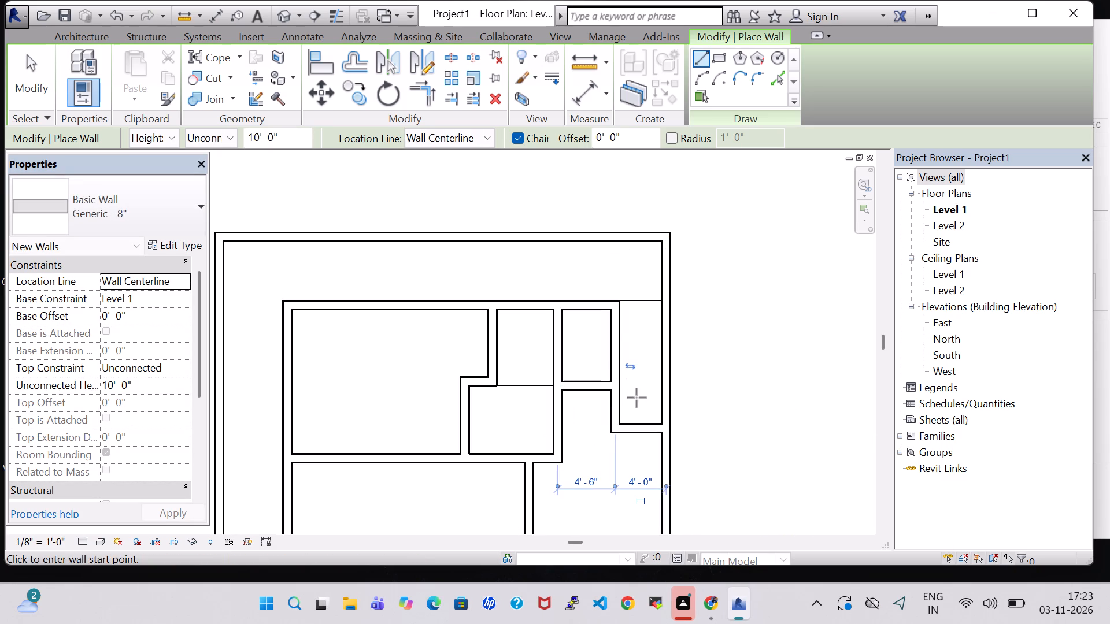
key("Escape")
key("Escape")
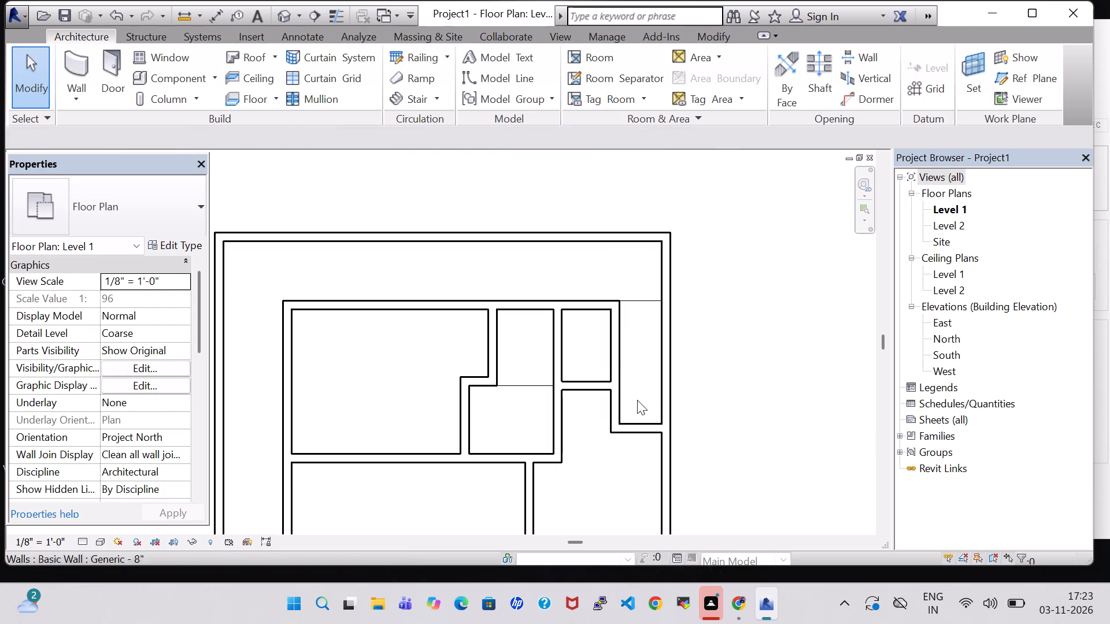
Split the vertical wall between the large central room and the east room at its north junction and again in its lower part.
scroll(637, 328, "down", 4)
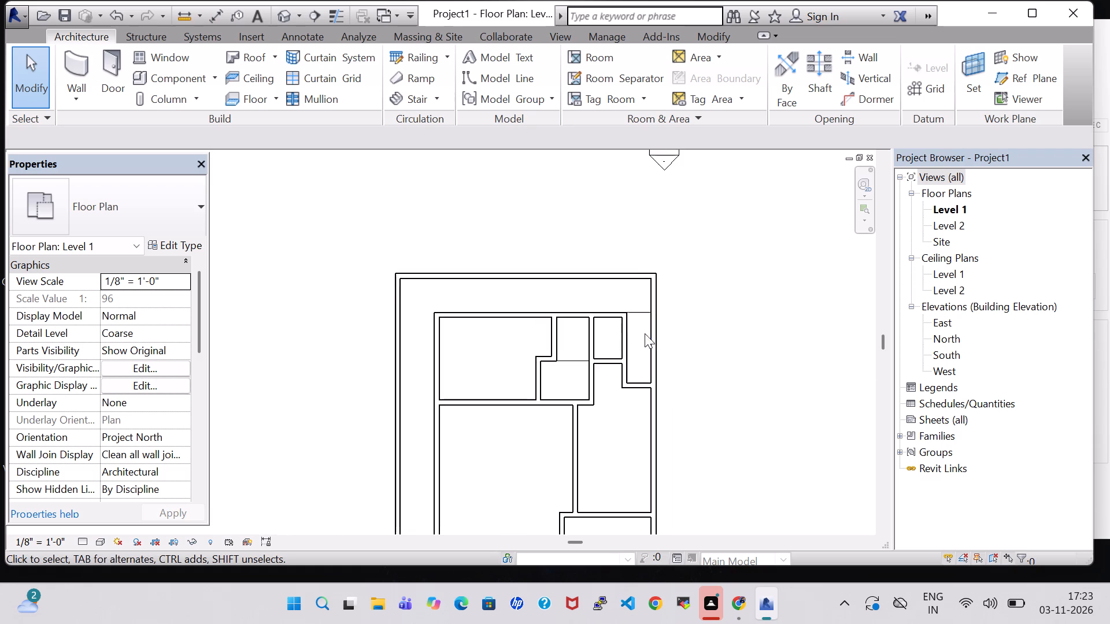
middle_click_drag(683, 348, 659, 324)
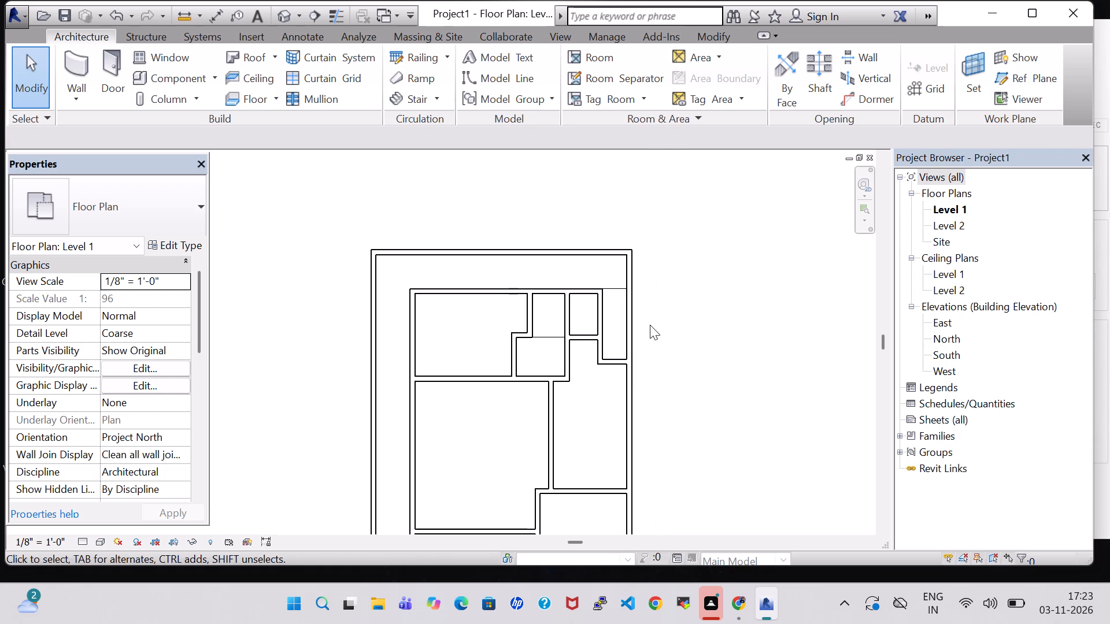
middle_click_drag(660, 389, 665, 333)
scroll(667, 330, "down", 2)
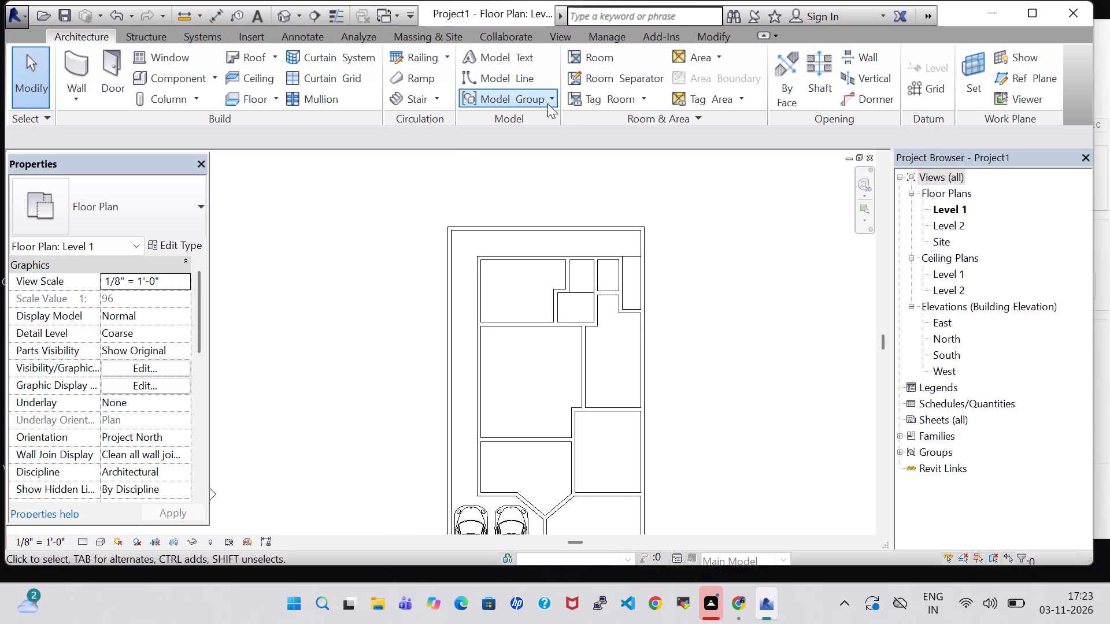
left_click(716, 35)
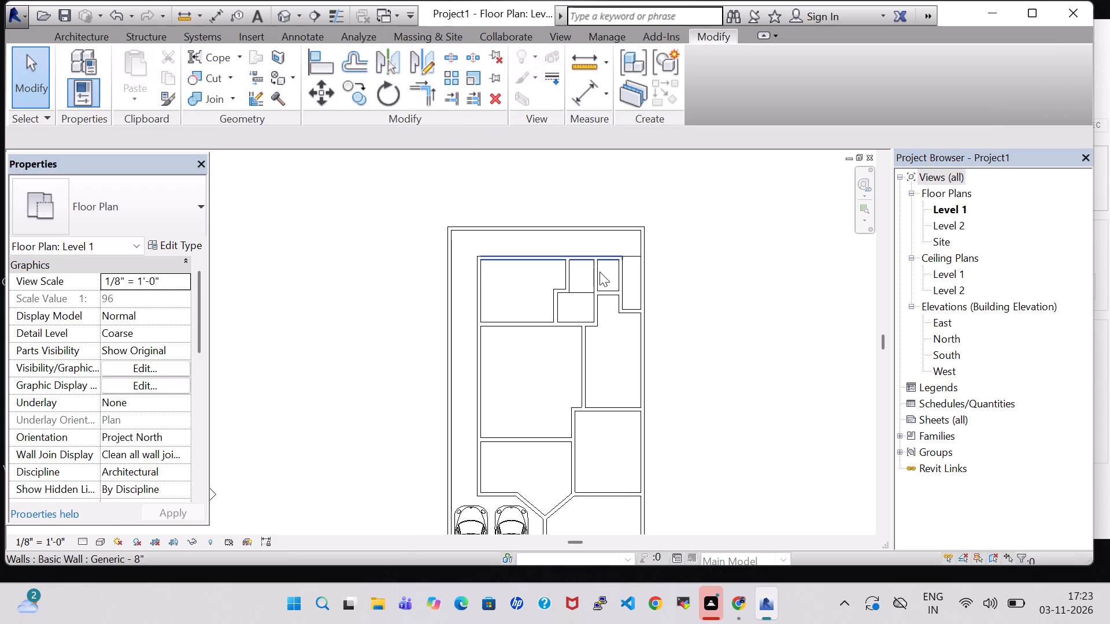
left_click(83, 39)
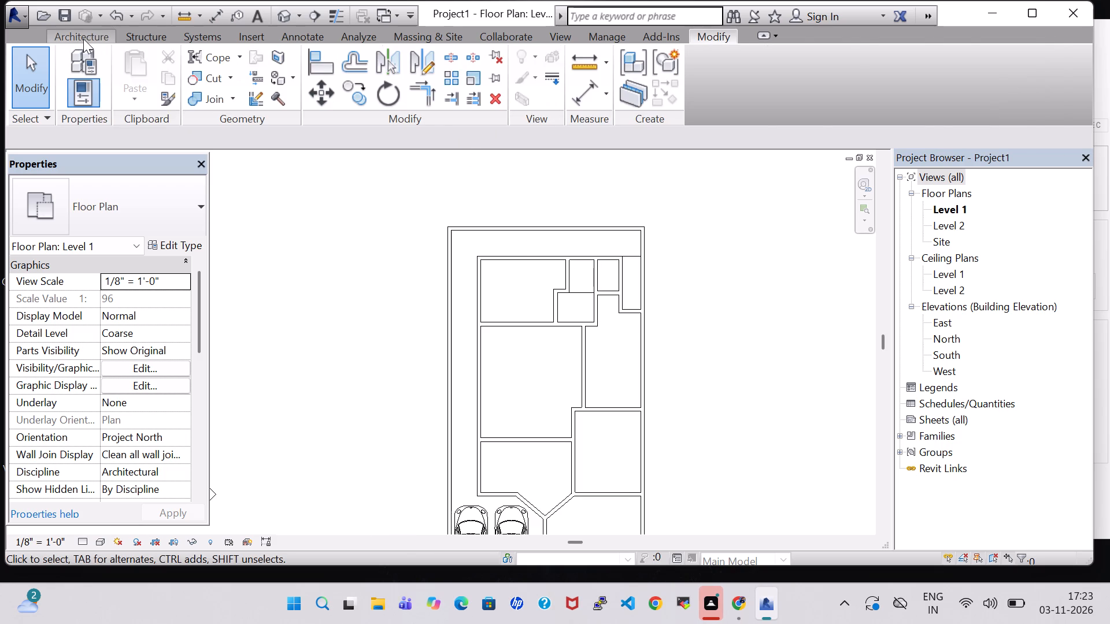
left_click(716, 43)
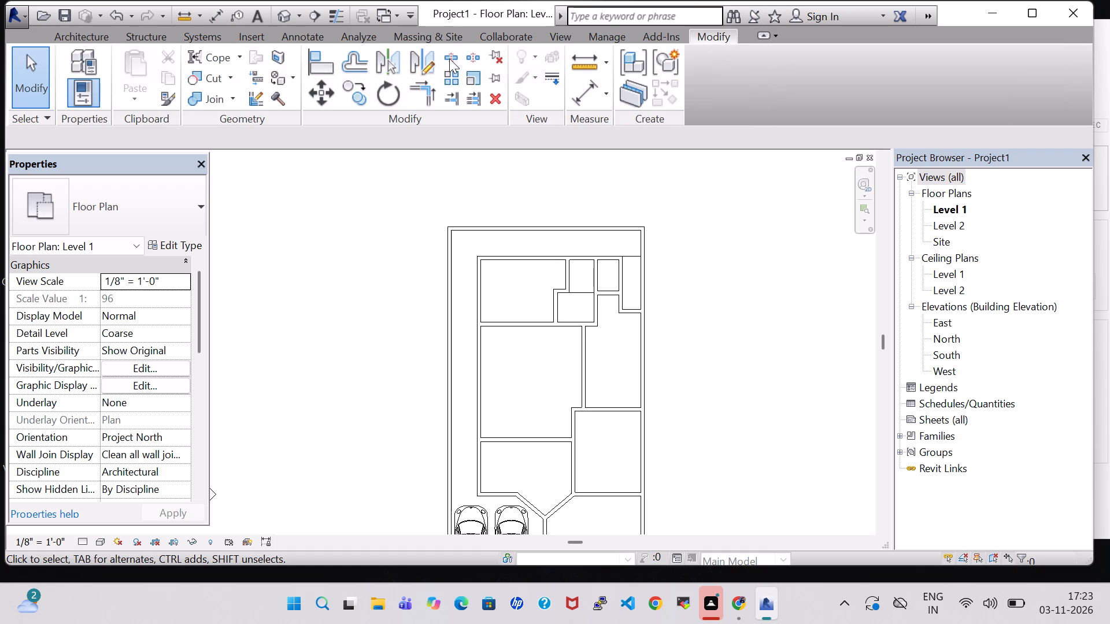
left_click(449, 58)
scroll(575, 351, "up", 4)
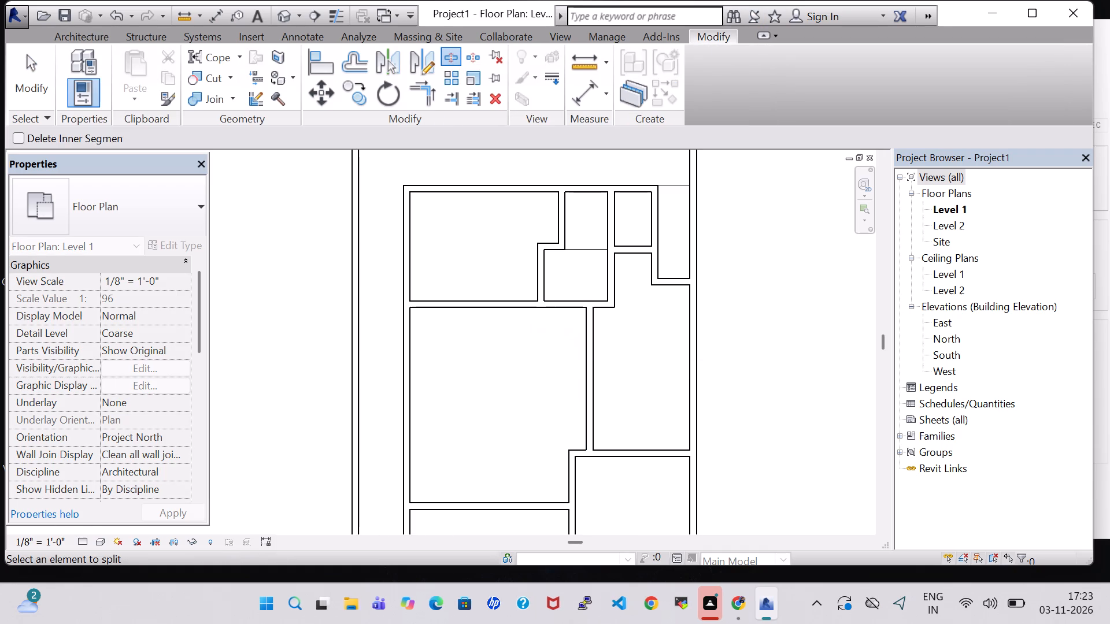
scroll(575, 351, "up", 4)
scroll(601, 280, "up", 3)
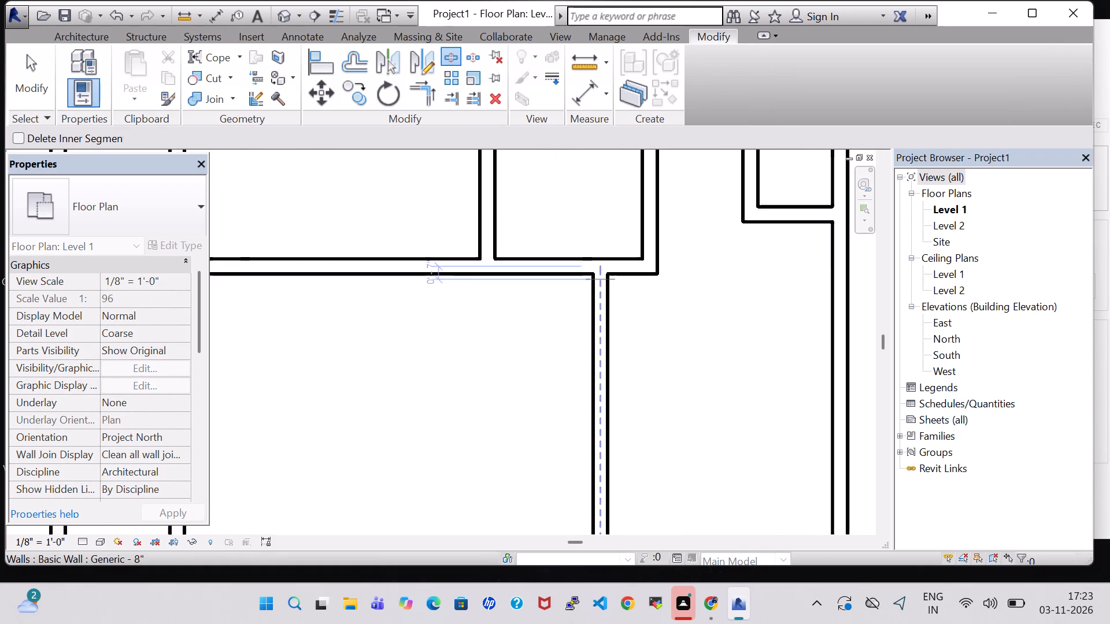
left_click(601, 272)
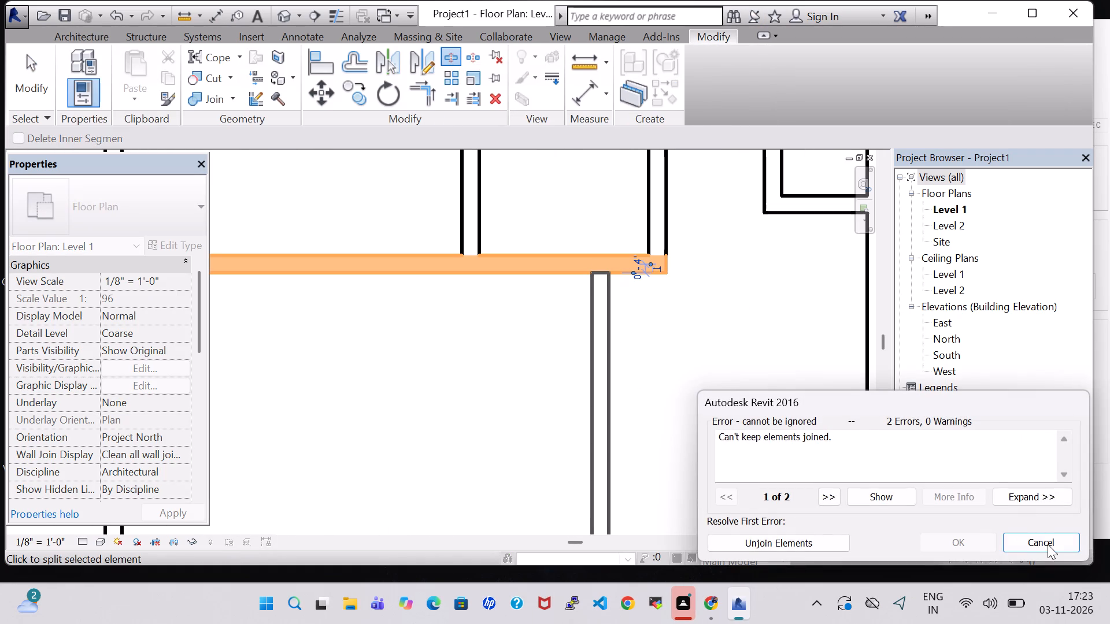
left_click(1049, 545)
left_click(602, 276)
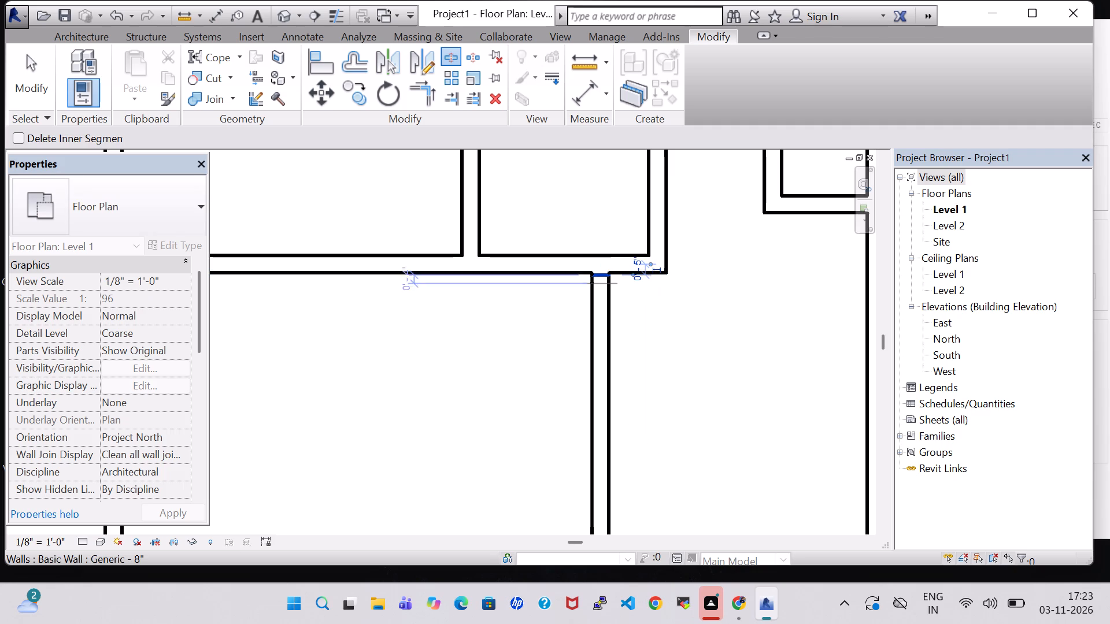
scroll(695, 436, "down", 3)
middle_click_drag(695, 436, 712, 294)
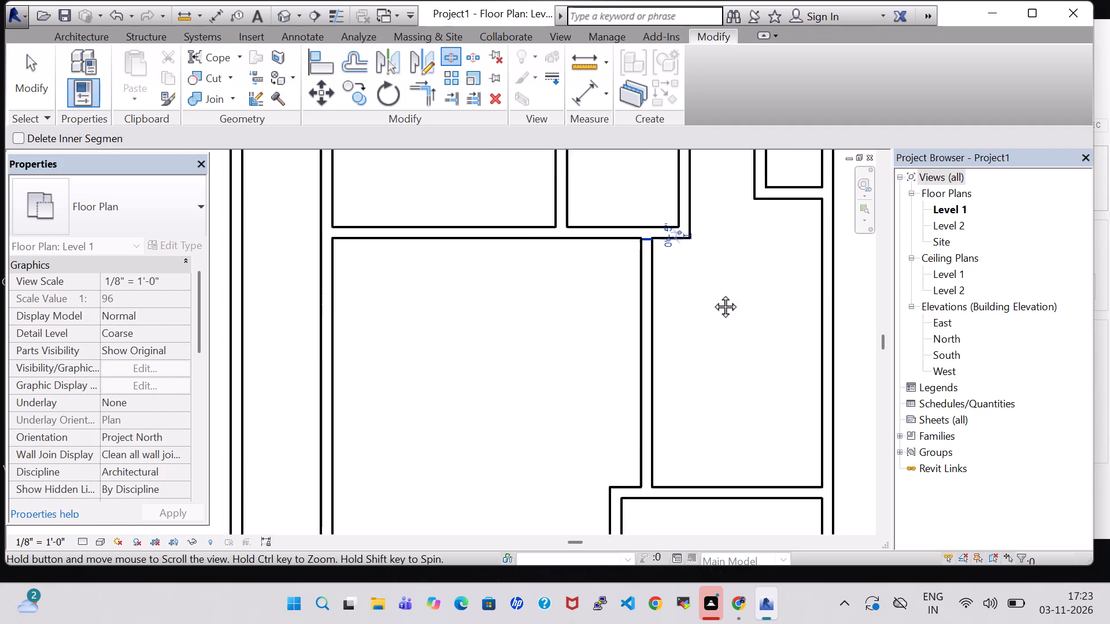
middle_click_drag(712, 294, 712, 283)
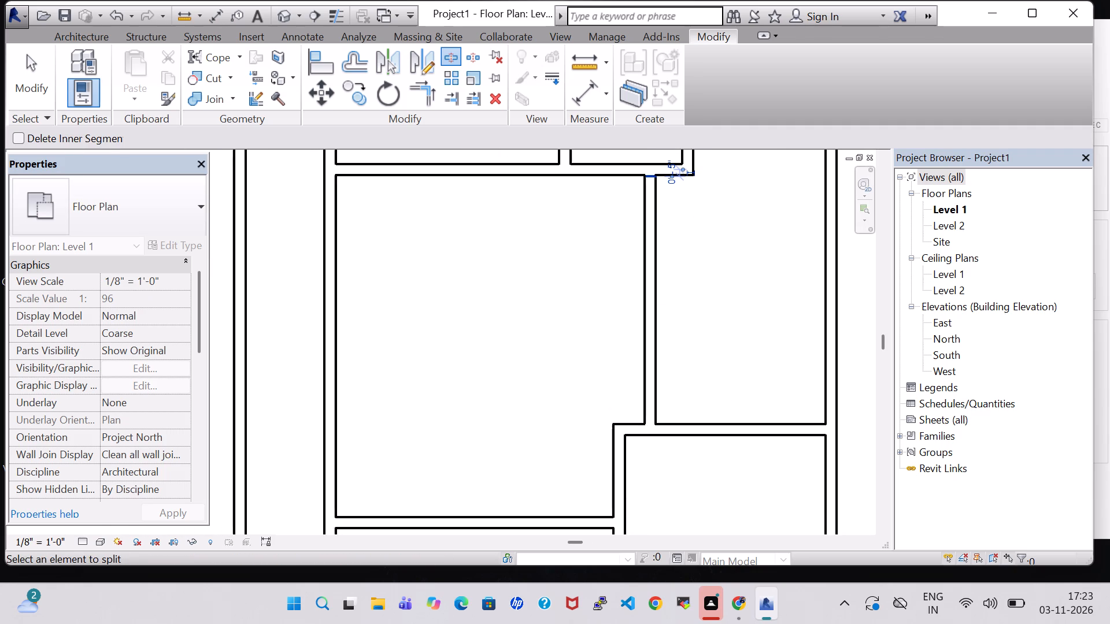
left_click(648, 343)
key("Escape")
key("Escape")
Delete the upper segment of the split central partition and the leftover sliver at its north junction.
left_click(657, 310)
key("Delete")
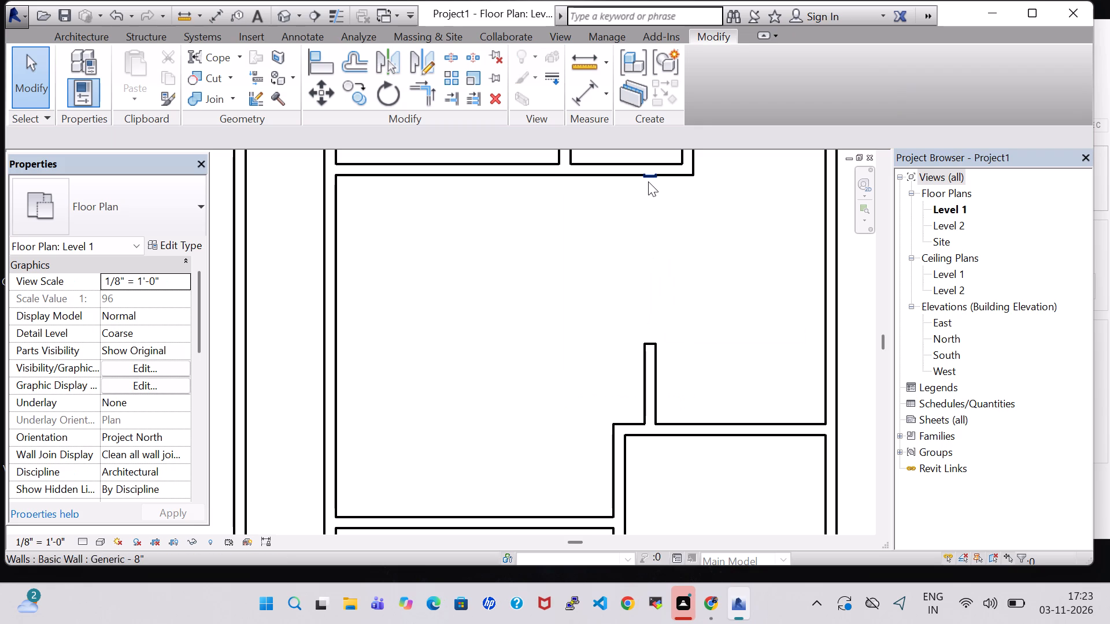
left_click(648, 181)
key("Delete")
left_click(632, 244)
Nudge the horizontal wall along the south side of the northern rooms three increments south.
scroll(627, 255, "down", 4)
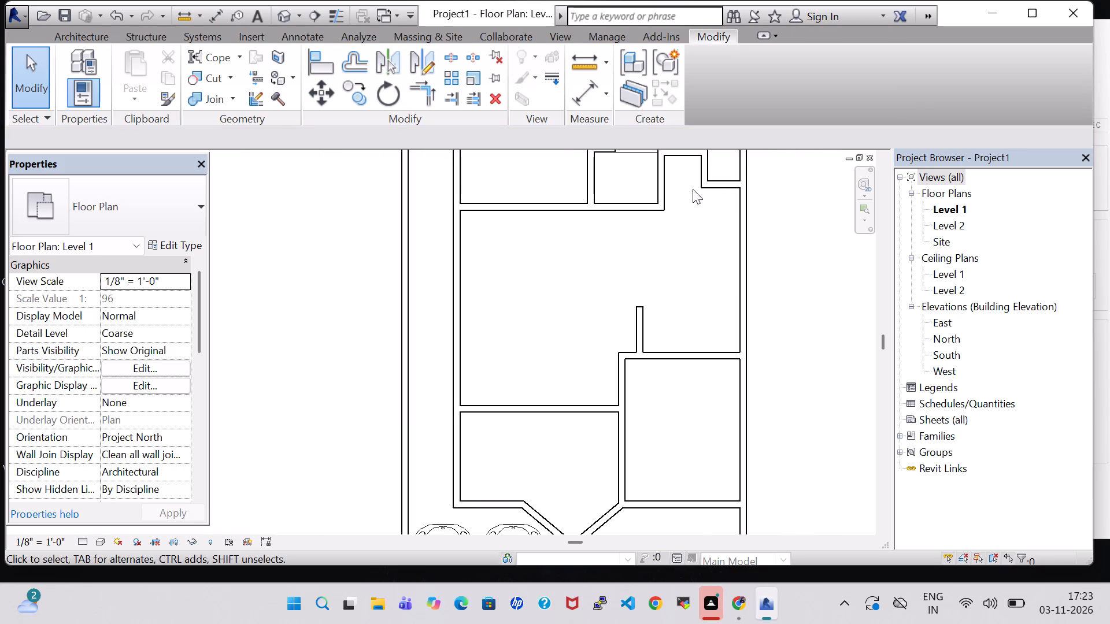
middle_click_drag(690, 263, 653, 288)
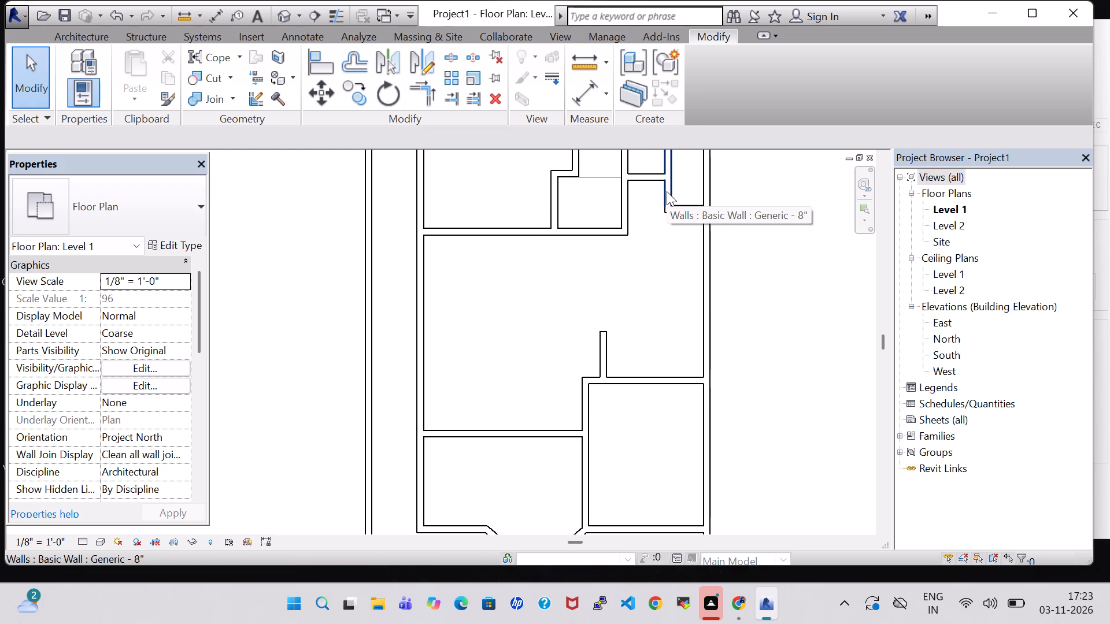
middle_click_drag(661, 220, 653, 281)
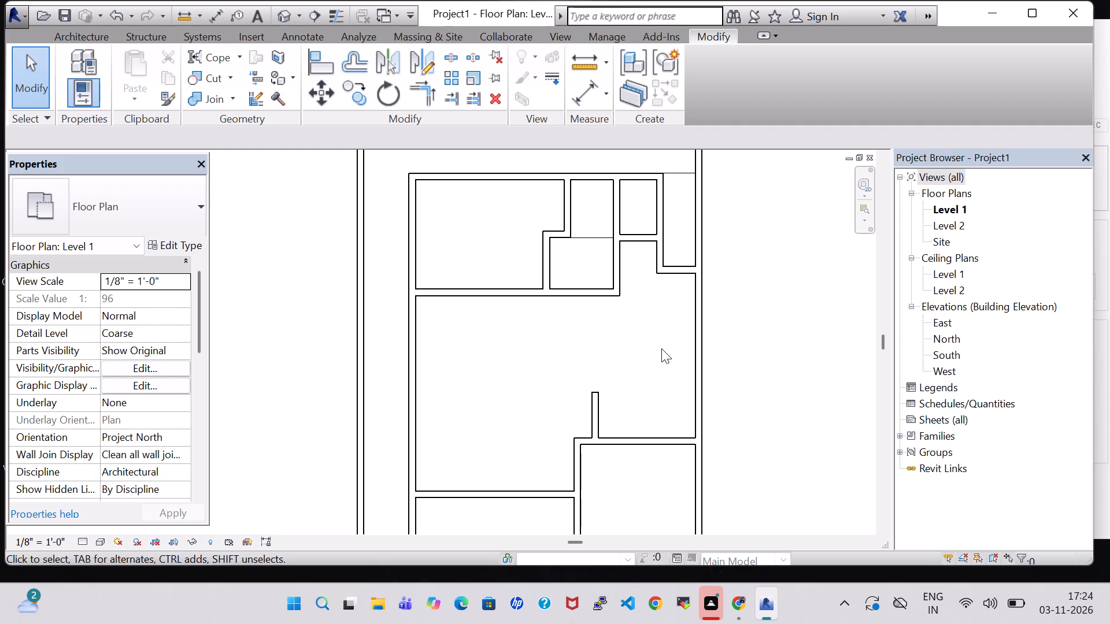
scroll(661, 348, "down", 4)
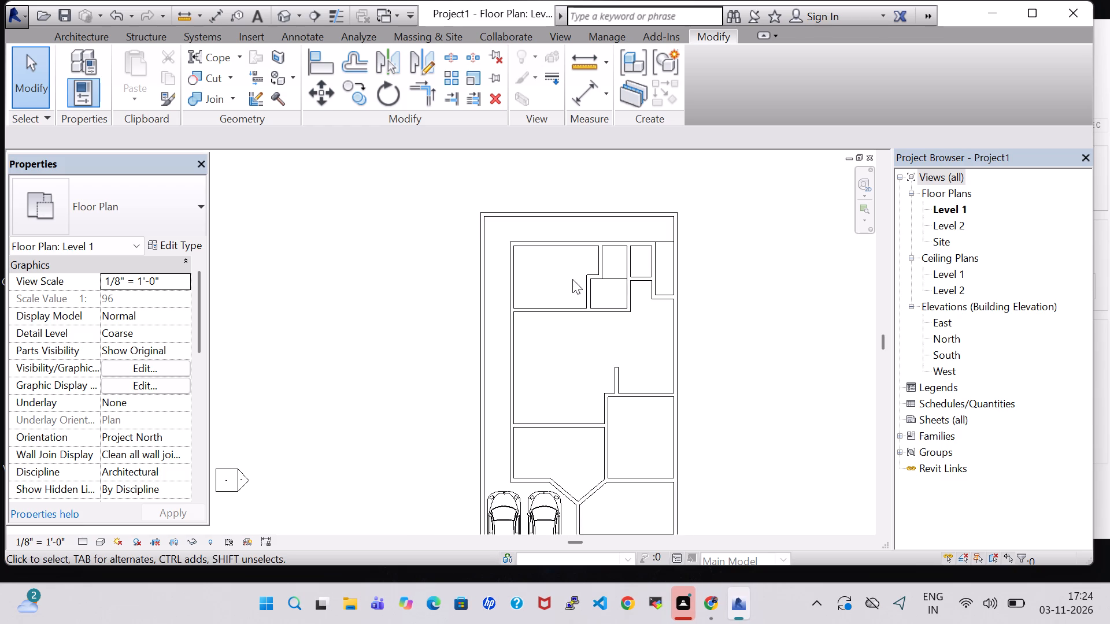
left_click(547, 309)
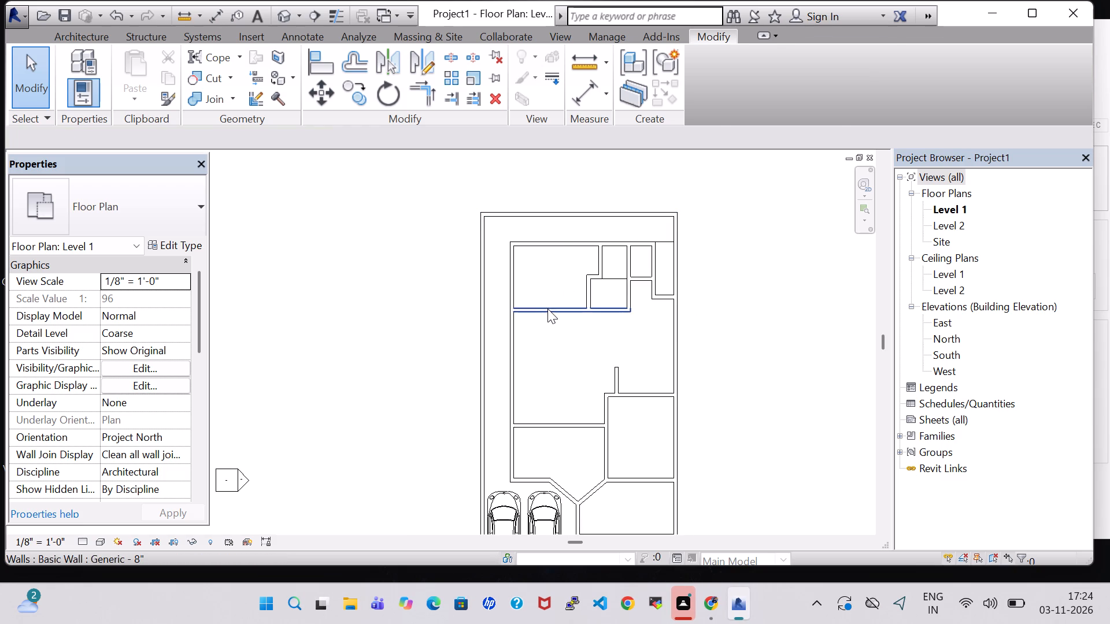
key("Down")
key("Down")
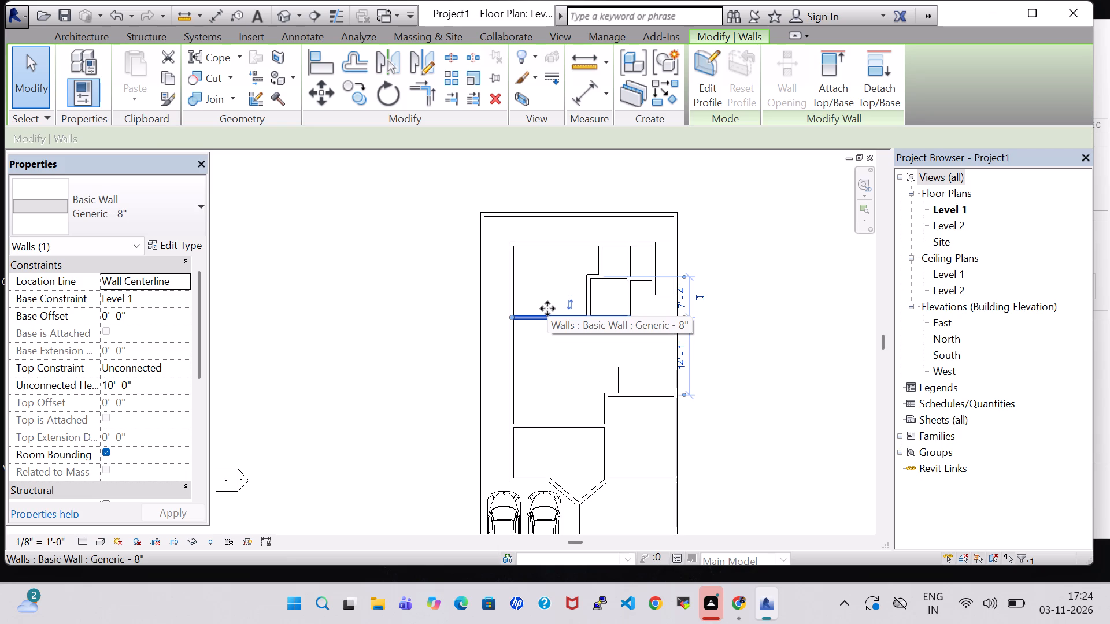
key("Down")
left_click(742, 302)
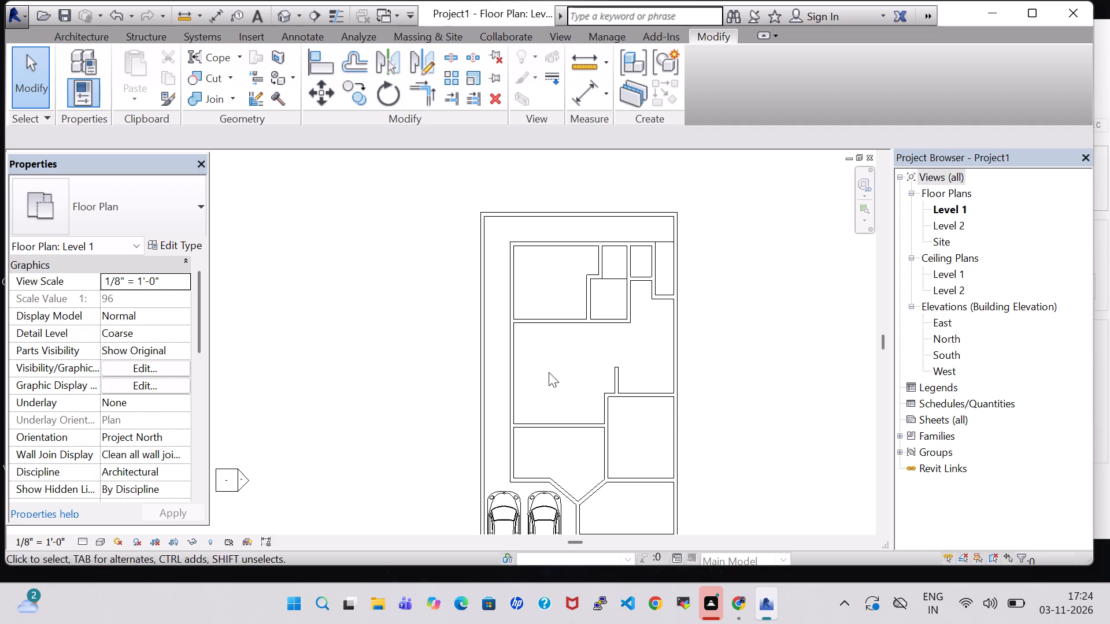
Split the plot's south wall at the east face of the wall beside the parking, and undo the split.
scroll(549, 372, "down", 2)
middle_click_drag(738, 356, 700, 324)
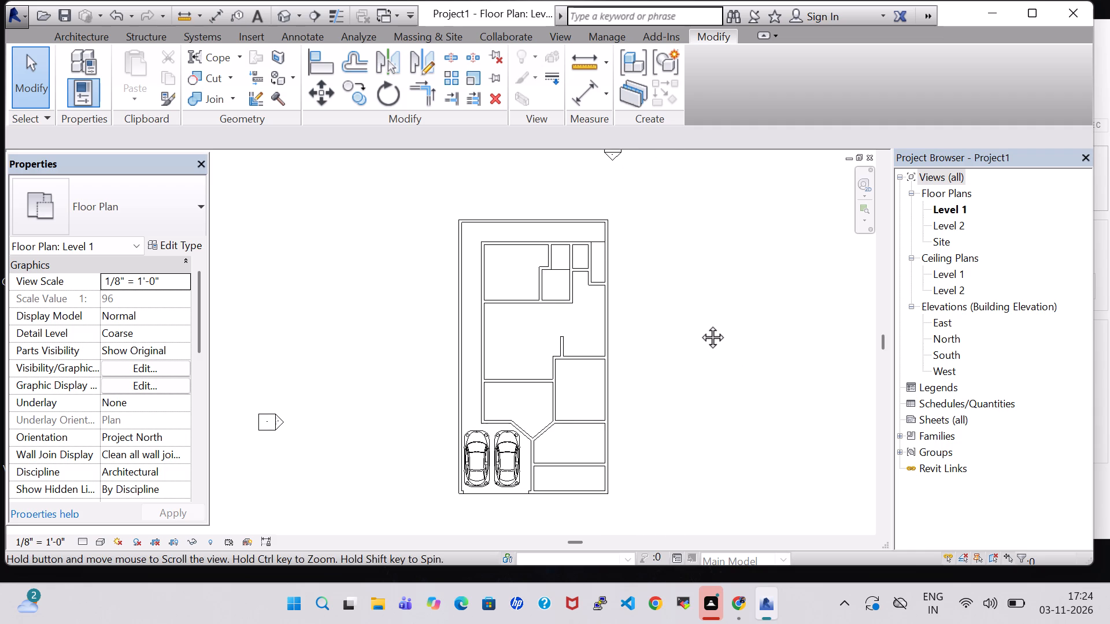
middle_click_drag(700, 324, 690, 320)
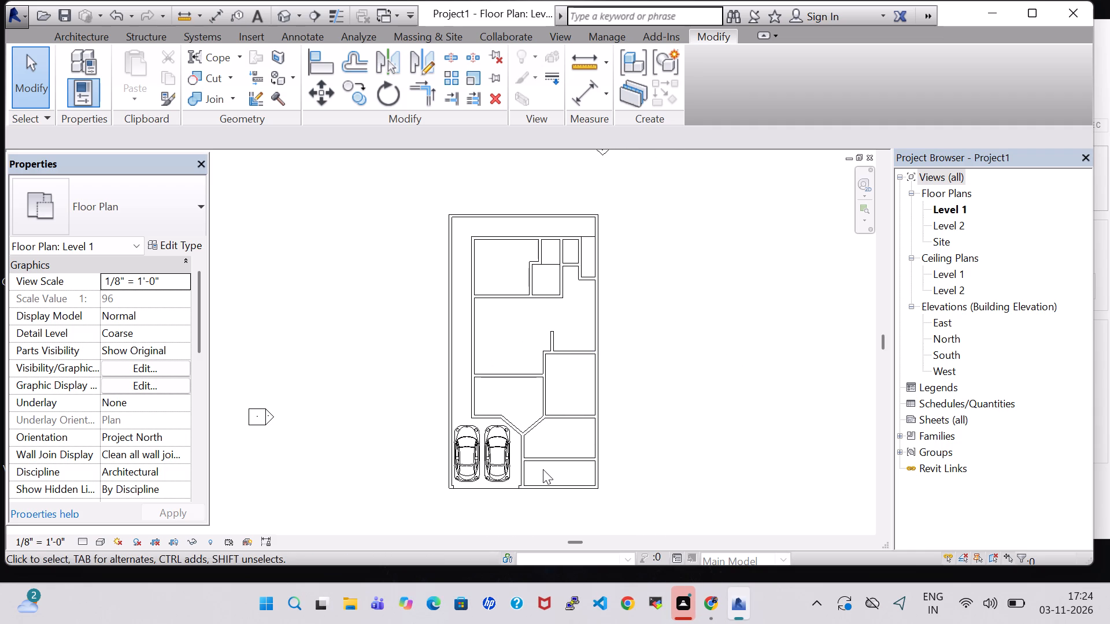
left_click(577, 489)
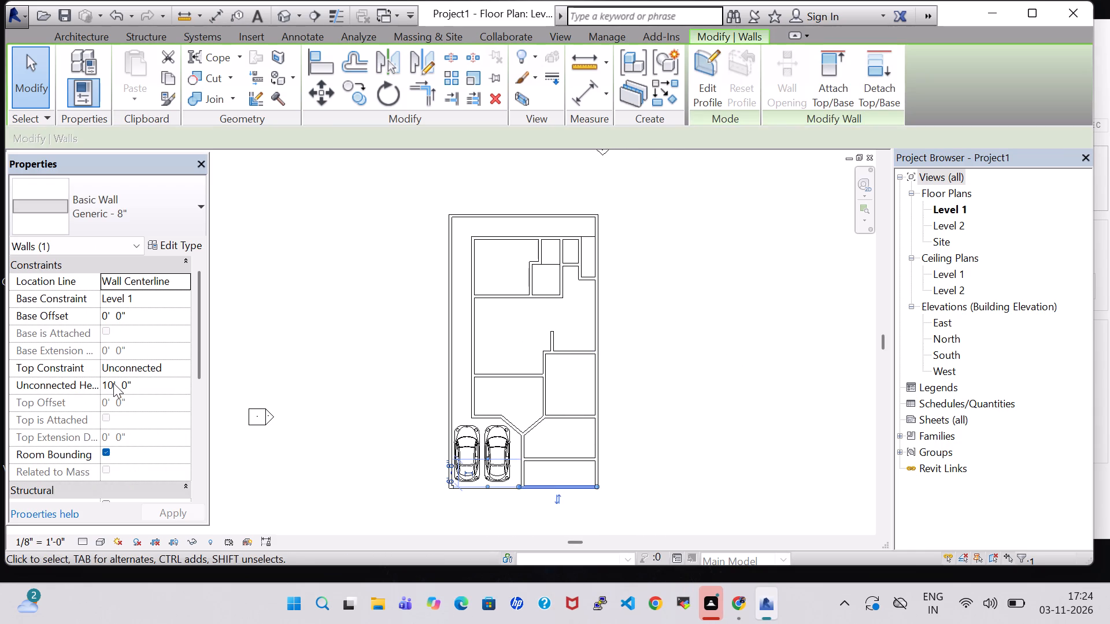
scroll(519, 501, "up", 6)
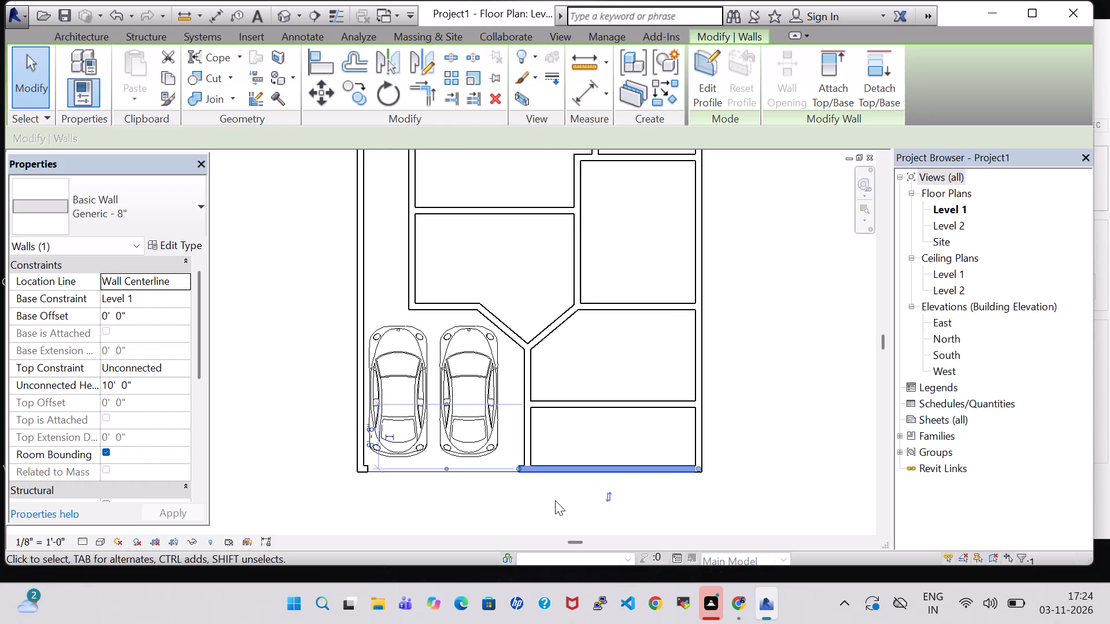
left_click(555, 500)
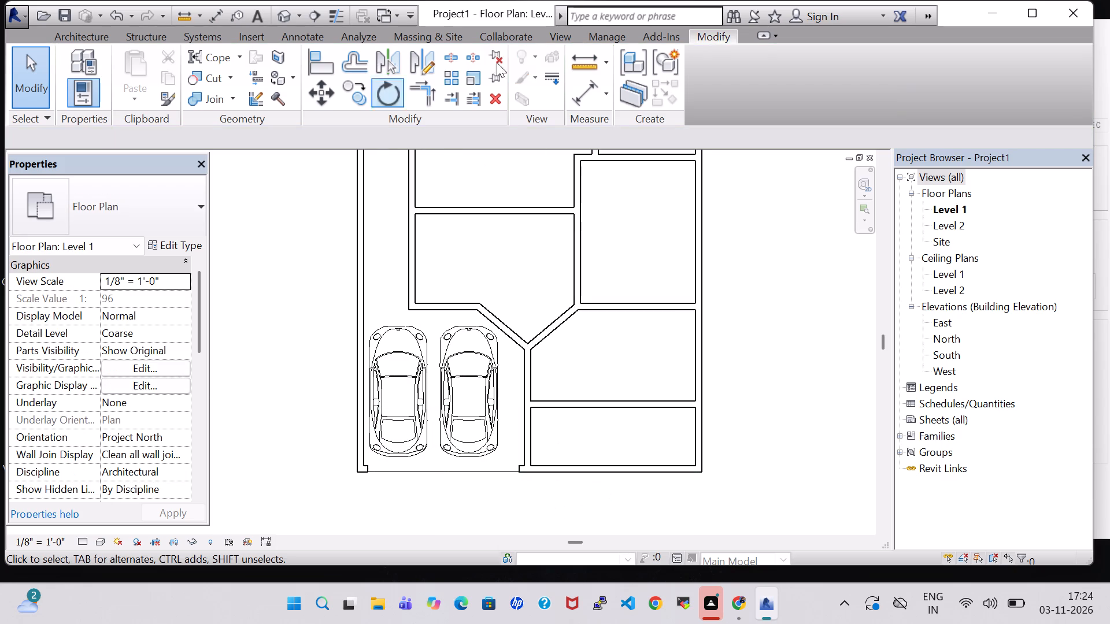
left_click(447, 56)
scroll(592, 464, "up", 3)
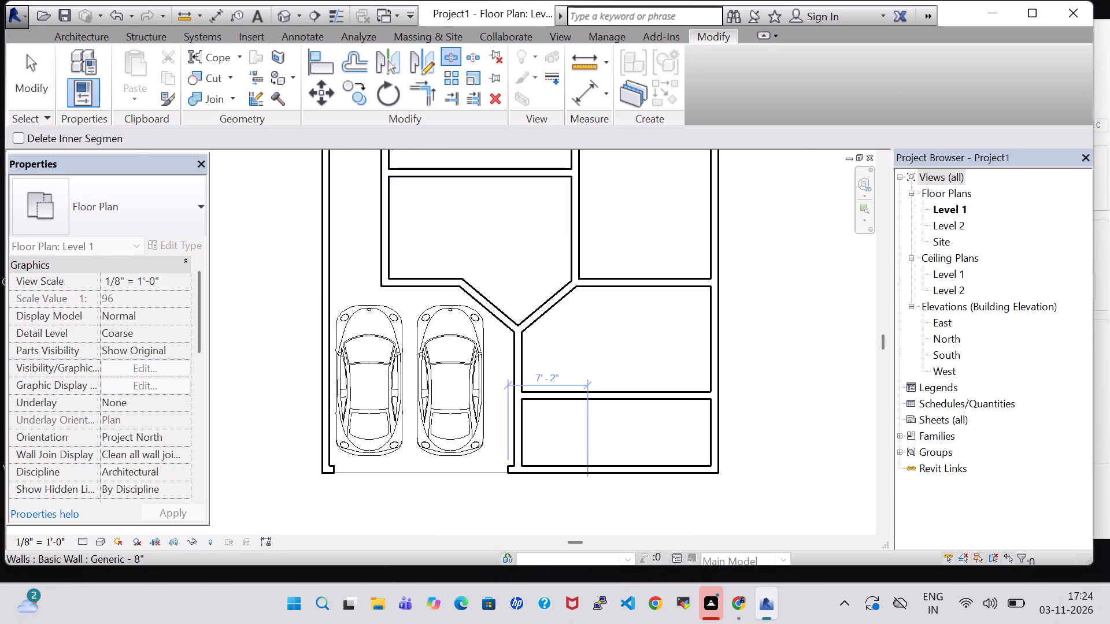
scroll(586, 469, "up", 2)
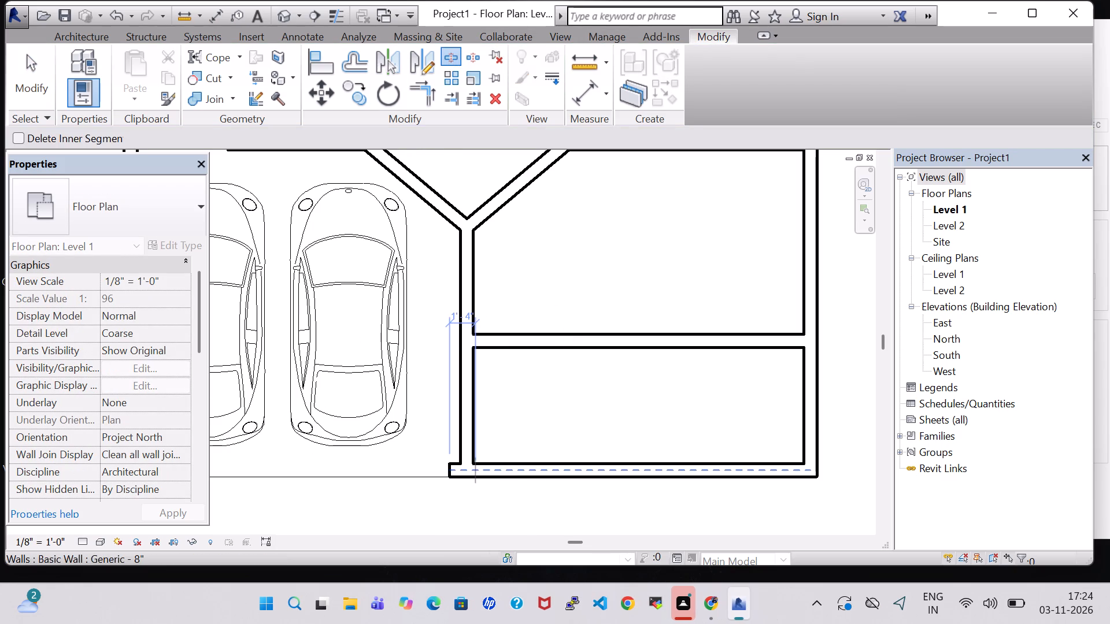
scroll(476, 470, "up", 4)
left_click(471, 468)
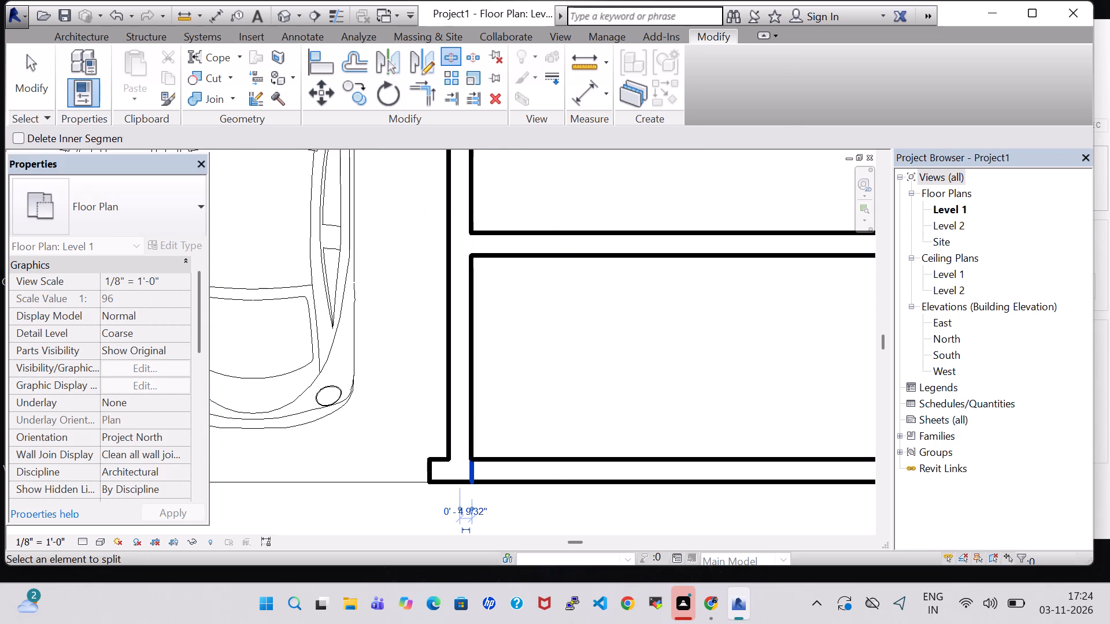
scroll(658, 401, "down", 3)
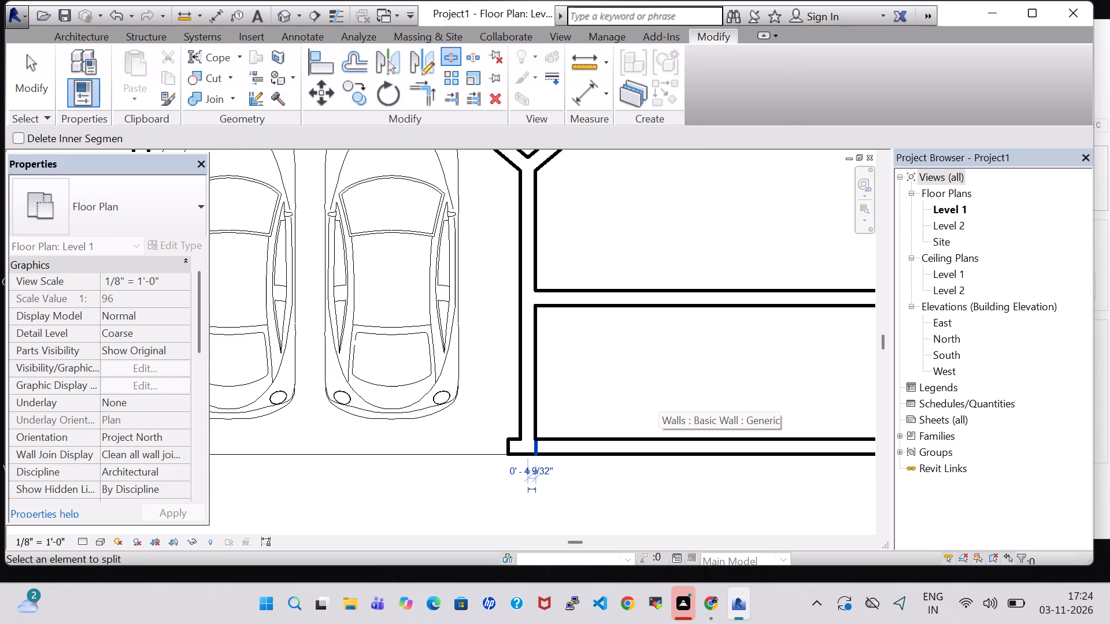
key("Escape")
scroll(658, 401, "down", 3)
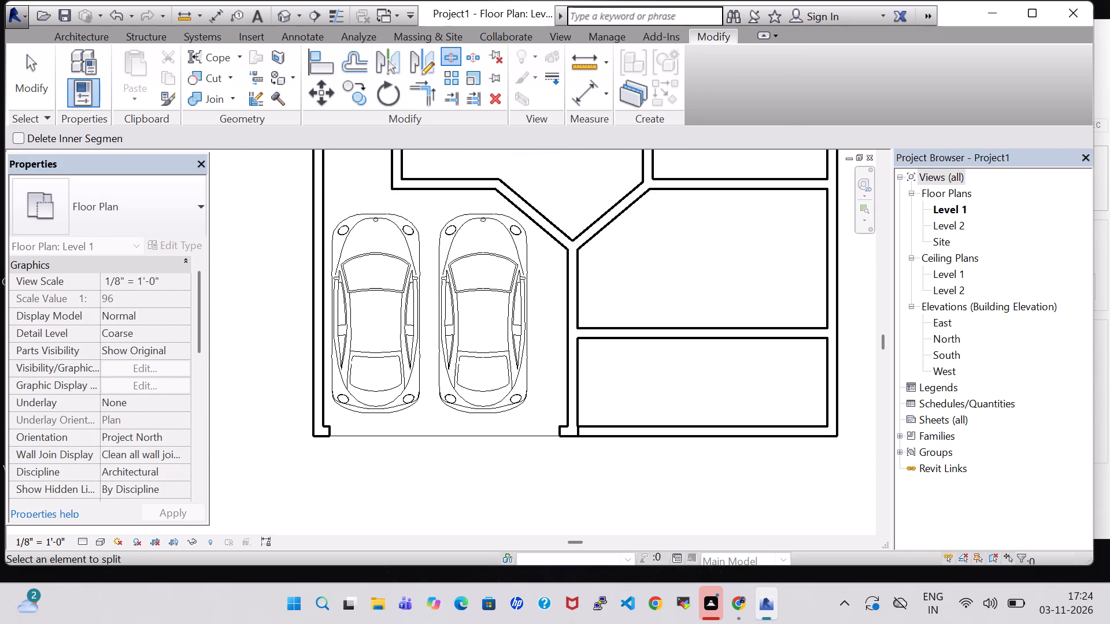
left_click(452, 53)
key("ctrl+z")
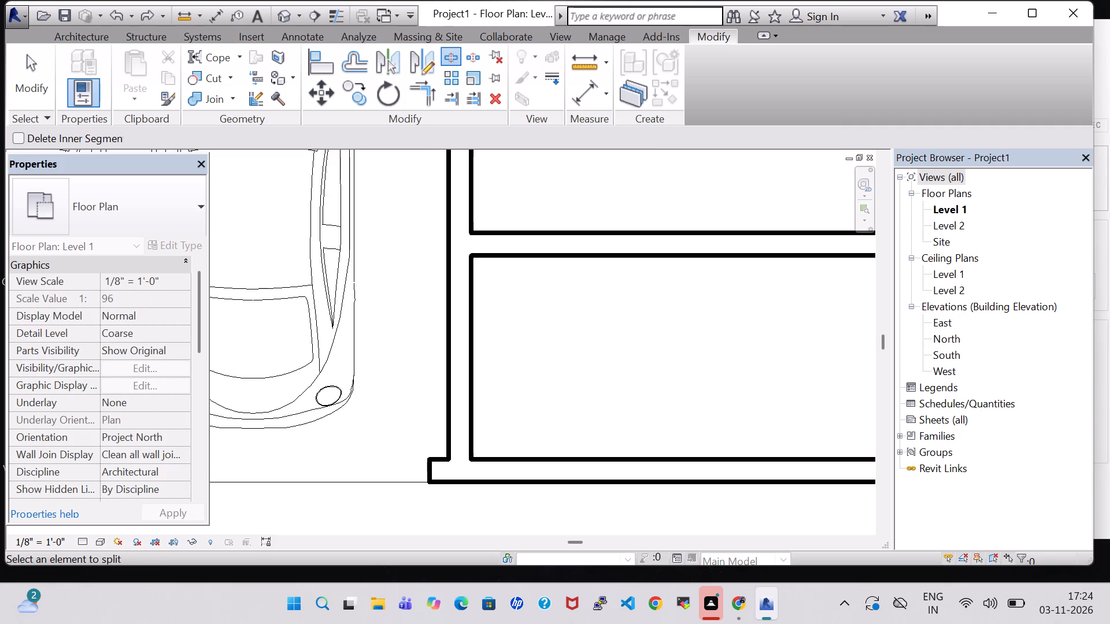
Split the vertical wall beside the parking at the south face of the southeast room's lower wall and delete the segment below.
left_click(459, 459)
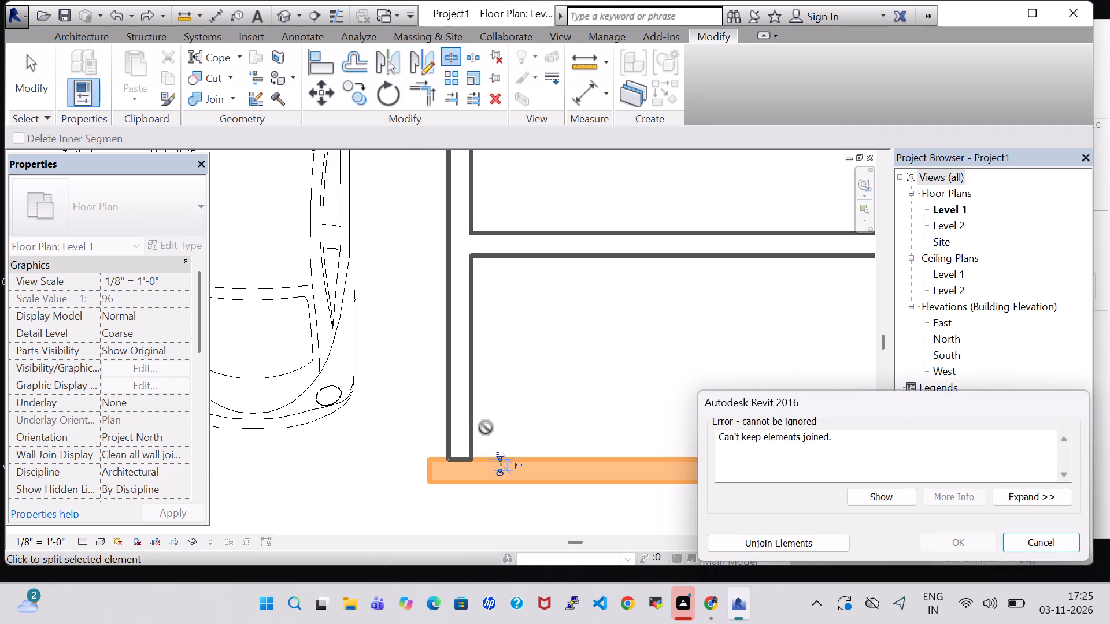
left_click(1037, 543)
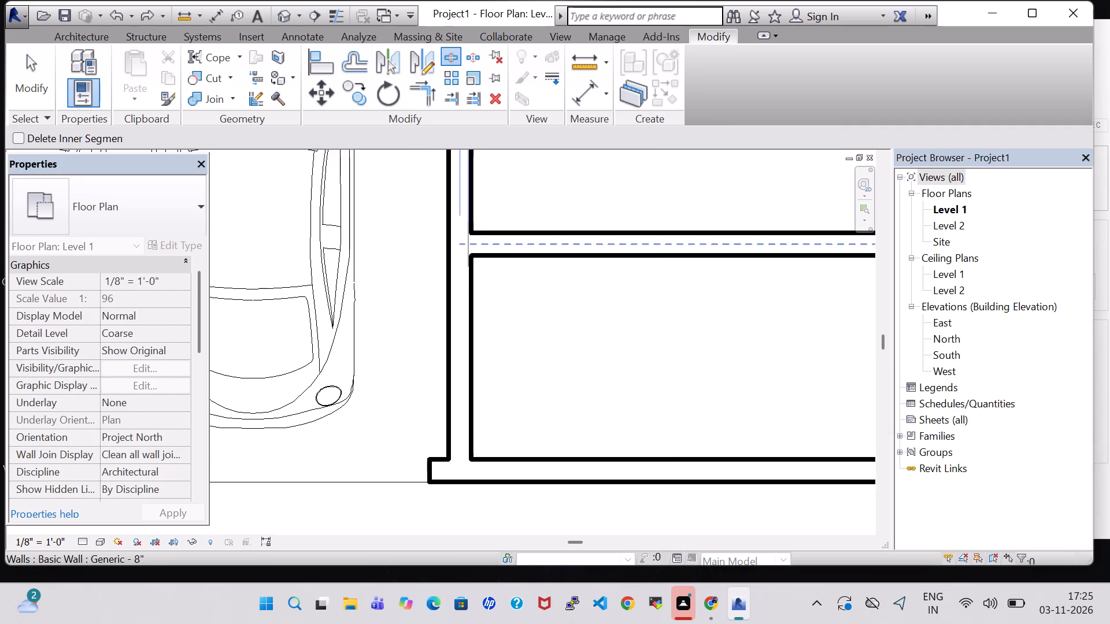
left_click(460, 255)
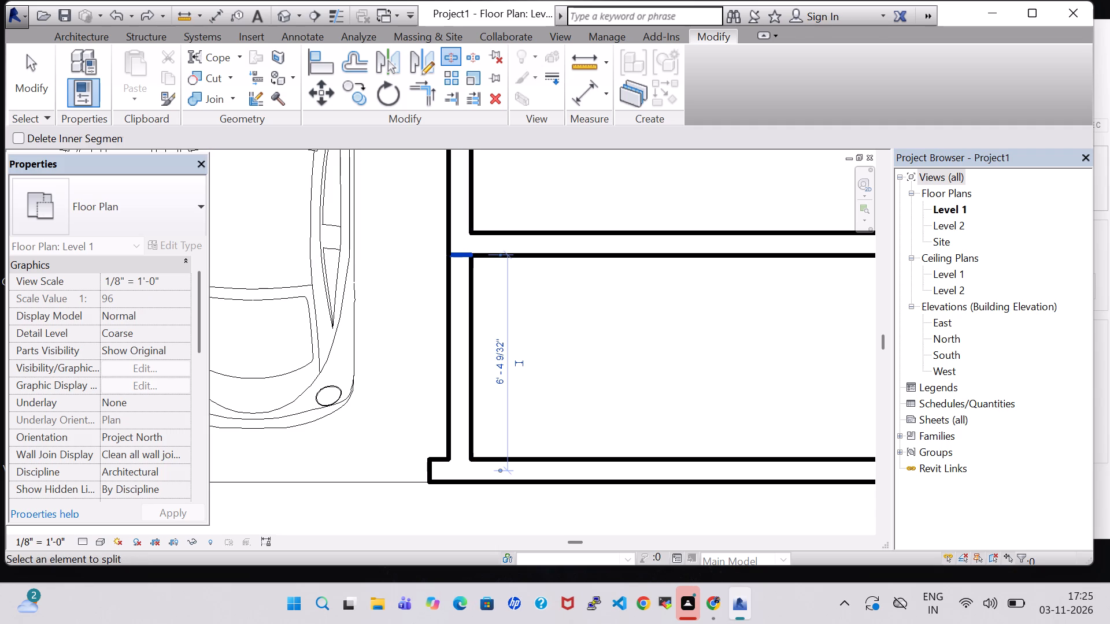
key("Escape")
key("Escape")
left_click(456, 356)
key("Delete")
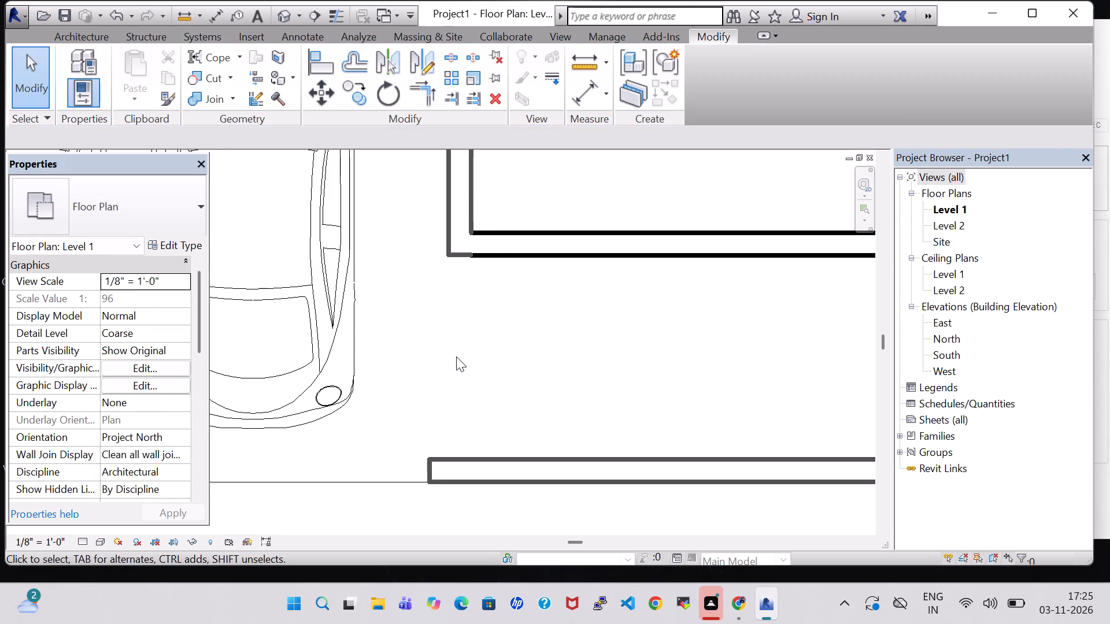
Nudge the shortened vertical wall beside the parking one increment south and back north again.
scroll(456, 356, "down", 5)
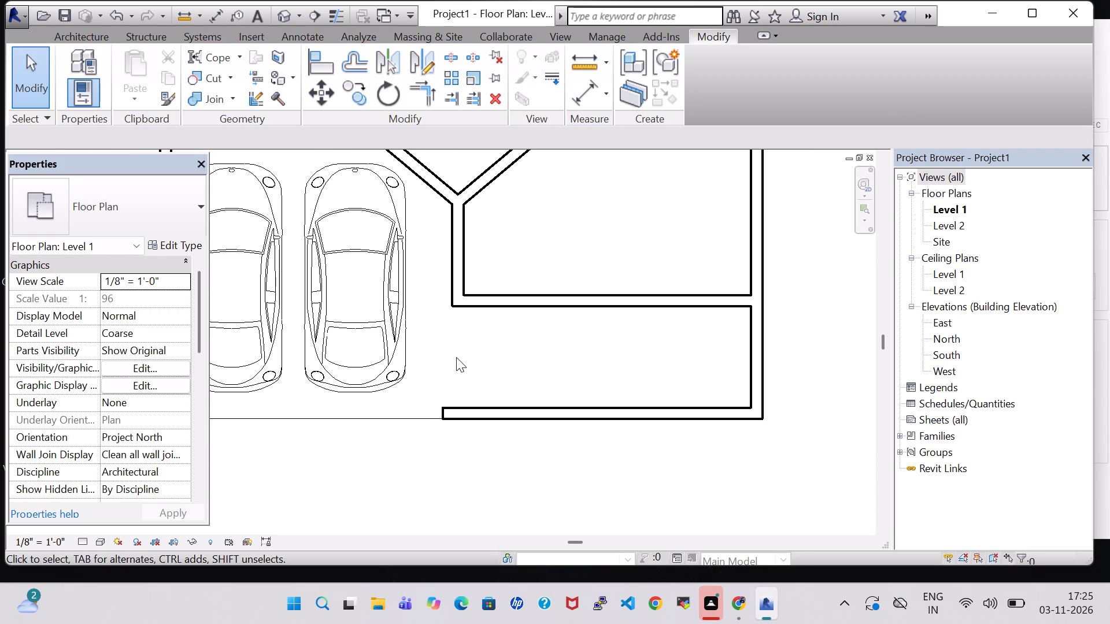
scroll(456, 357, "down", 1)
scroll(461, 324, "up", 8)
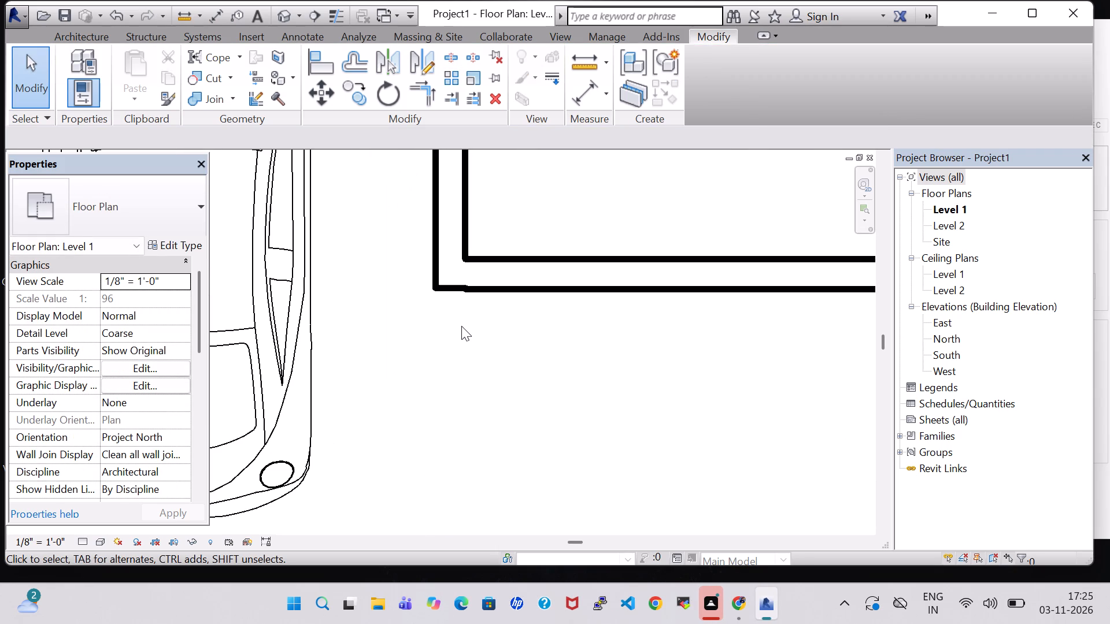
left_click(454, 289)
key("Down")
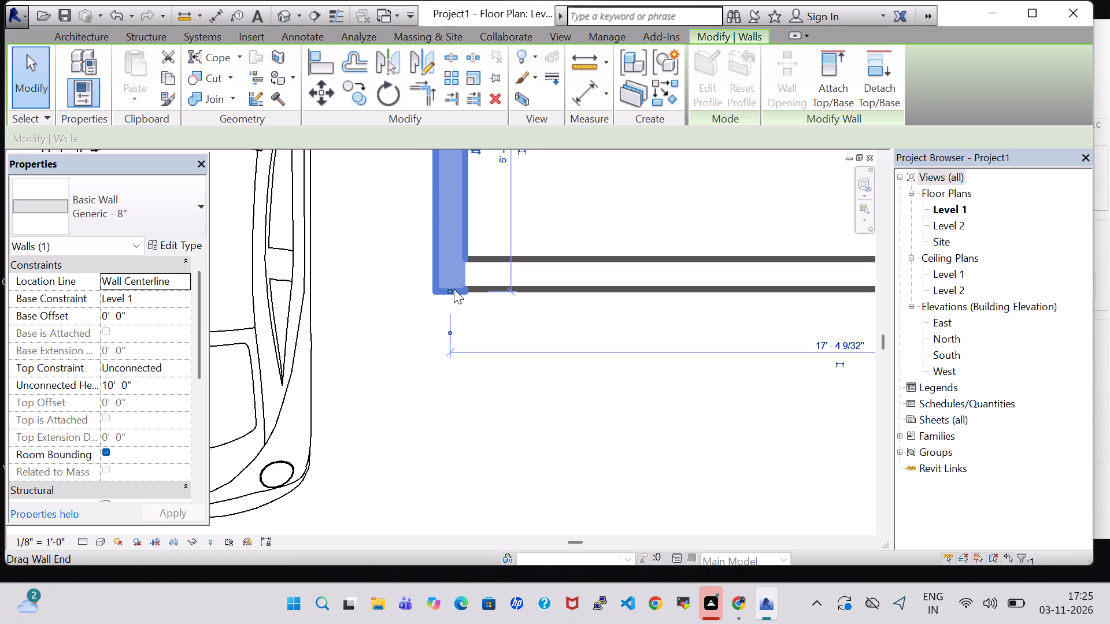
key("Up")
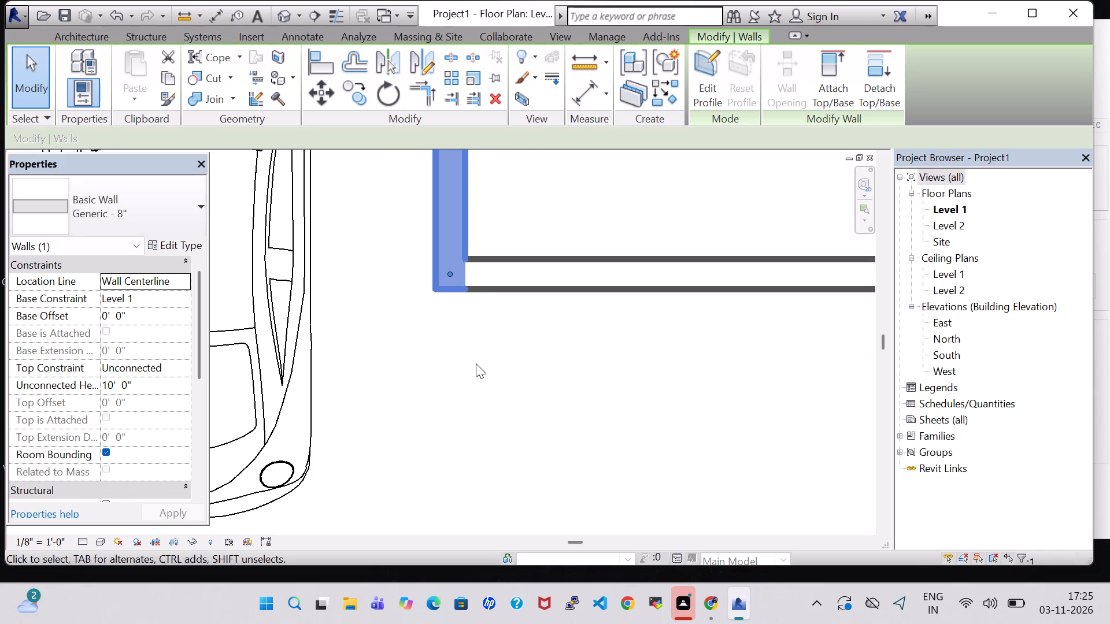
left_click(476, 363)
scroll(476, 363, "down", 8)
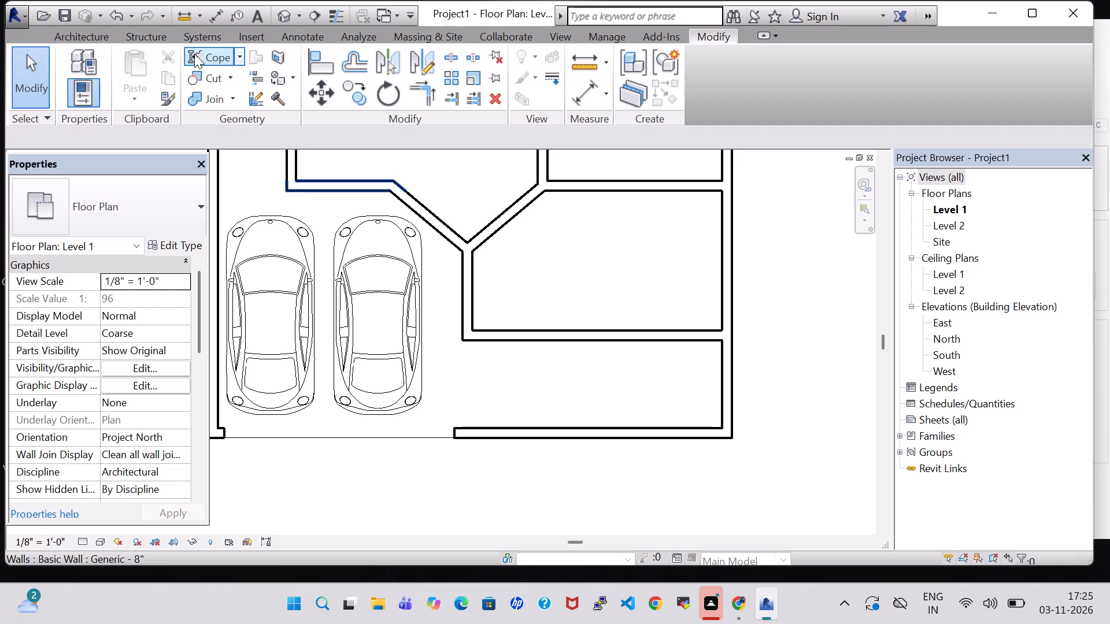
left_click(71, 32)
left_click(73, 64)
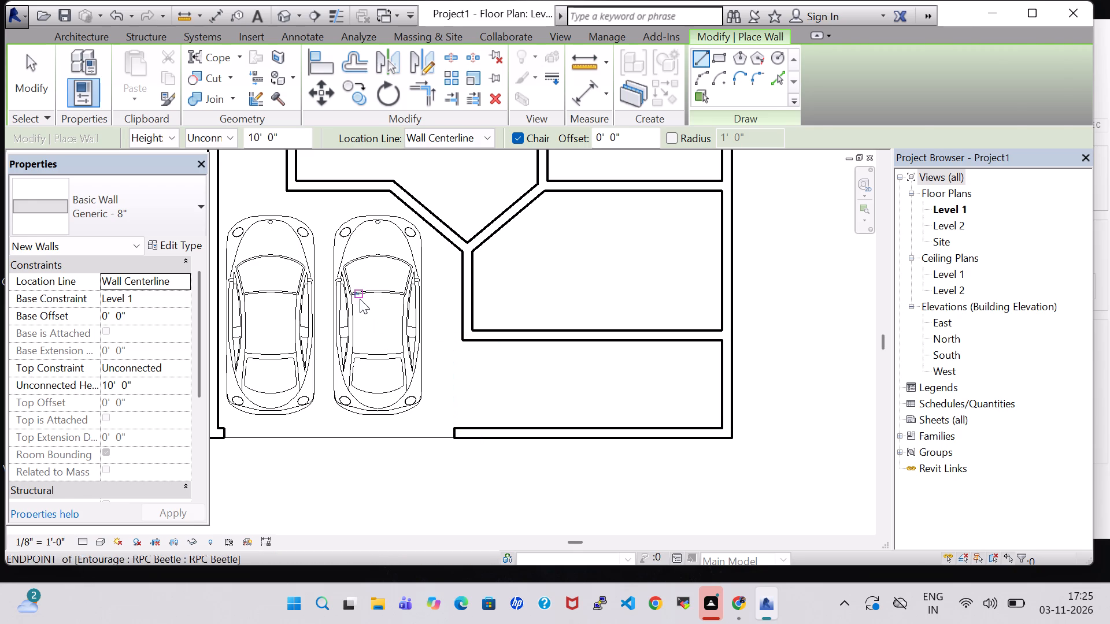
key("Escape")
Split the plot's south wall in line with the west face of the vertical wall beside the parking.
left_click(701, 34)
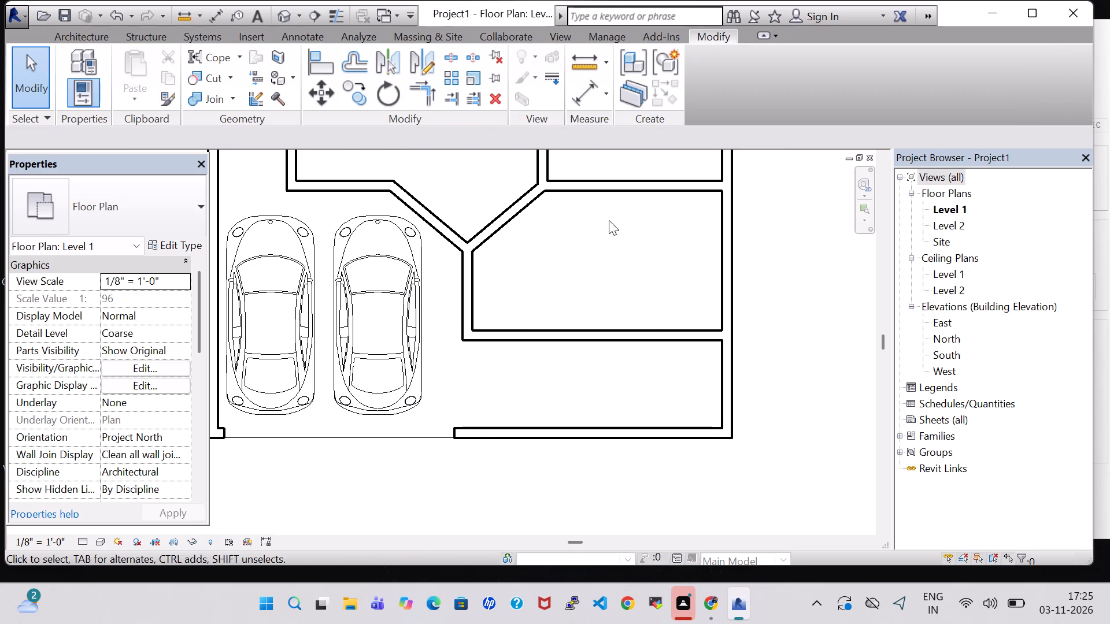
left_click(454, 53)
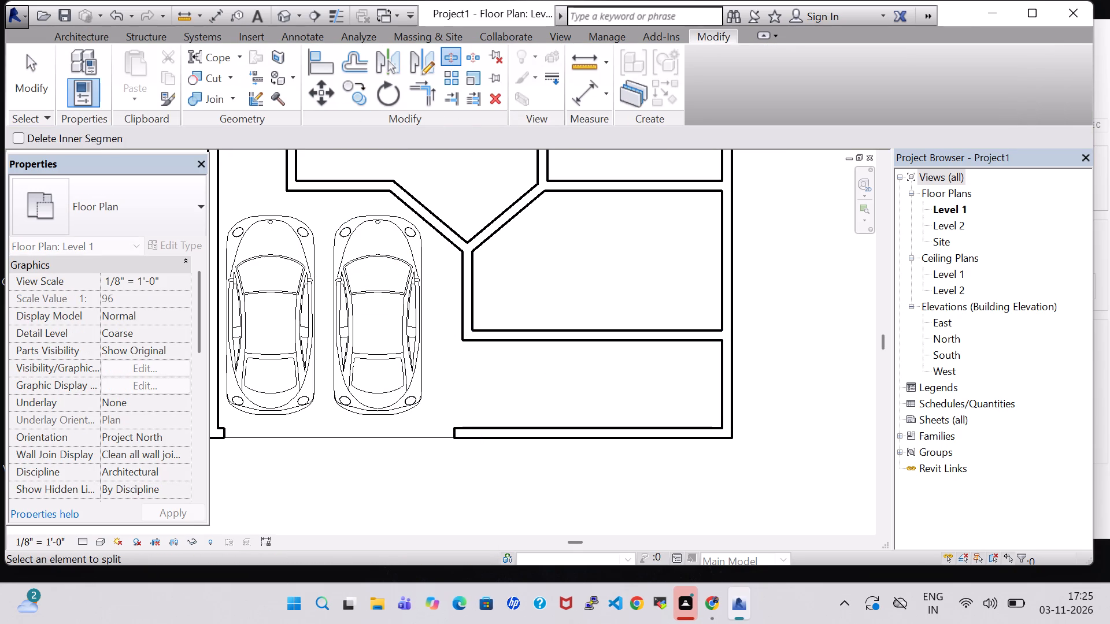
left_click(462, 430)
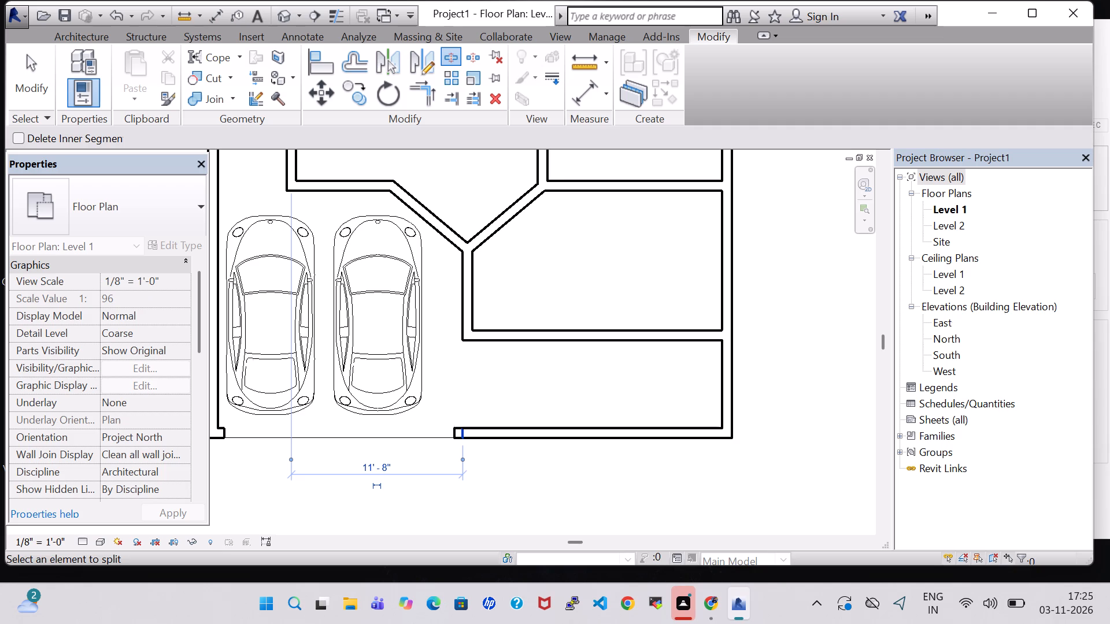
key("Escape")
key("Escape")
Set the unconnected height of the long south wall segment east of the parking to 4' 0".
left_click(596, 441)
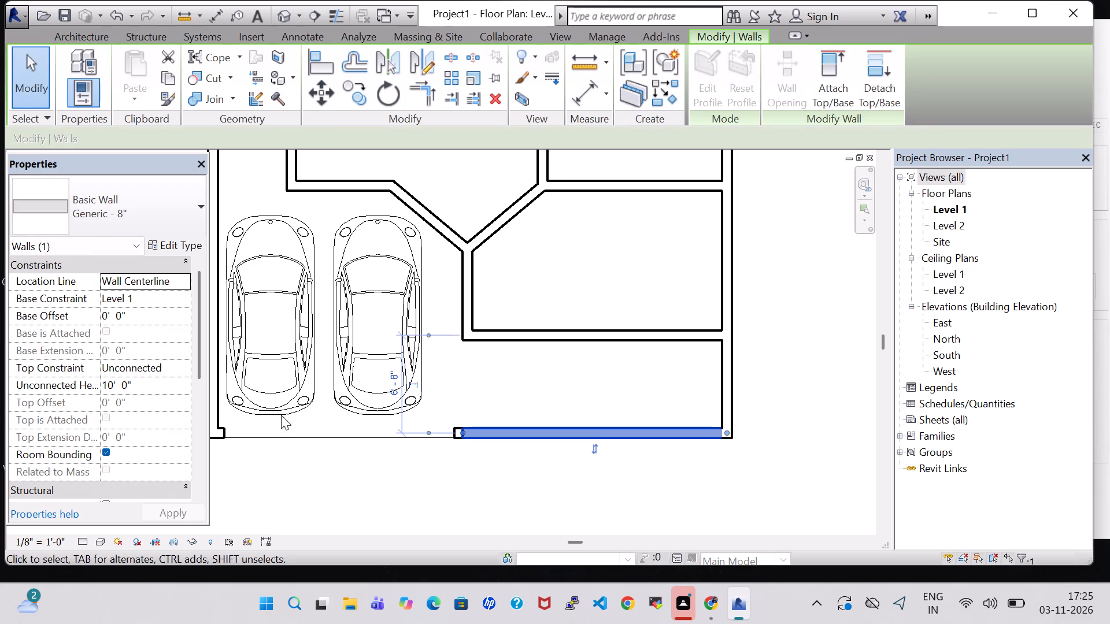
left_click(115, 384)
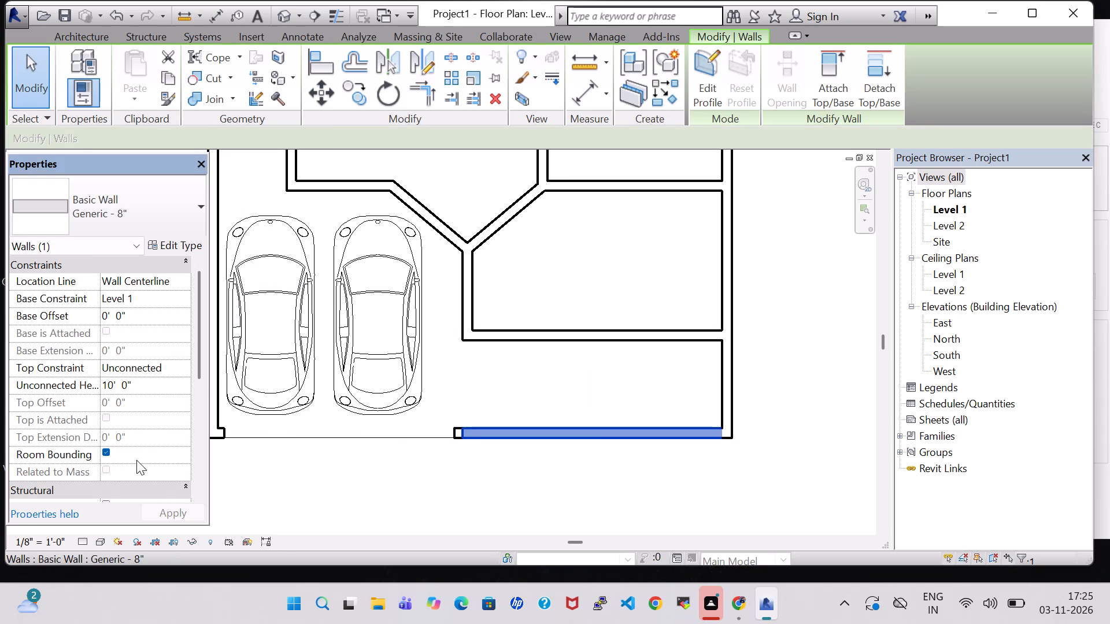
key("BackSpace")
key("BackSpace")
key("4")
key("Return")
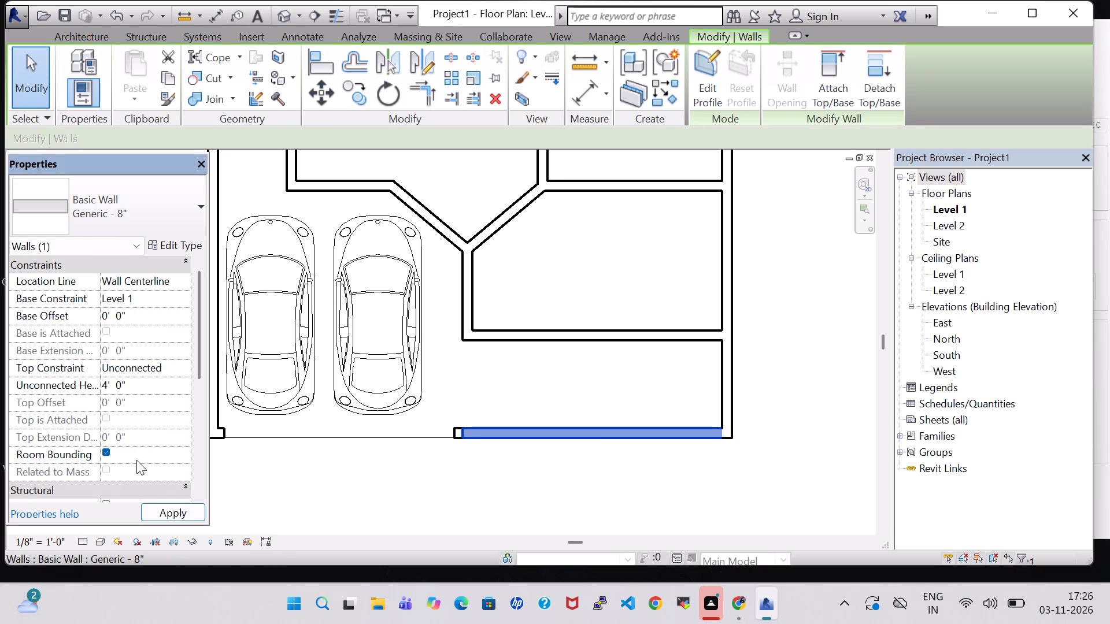
left_click(789, 385)
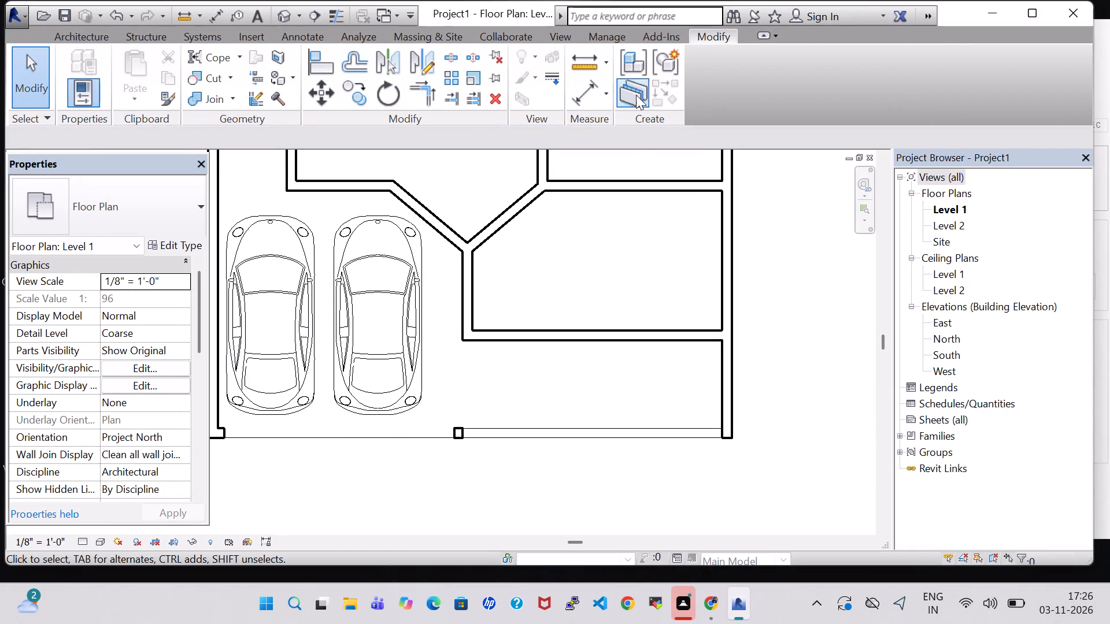
Split the plot's east wall at the south face of the southeast room's lower wall.
left_click(449, 48)
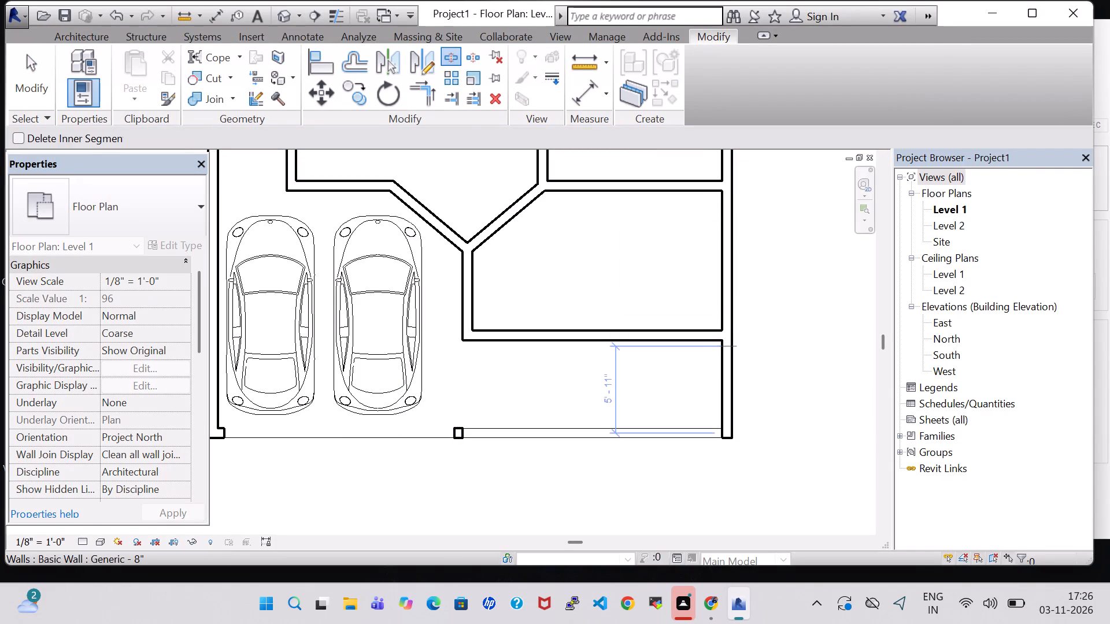
scroll(726, 347, "up", 5)
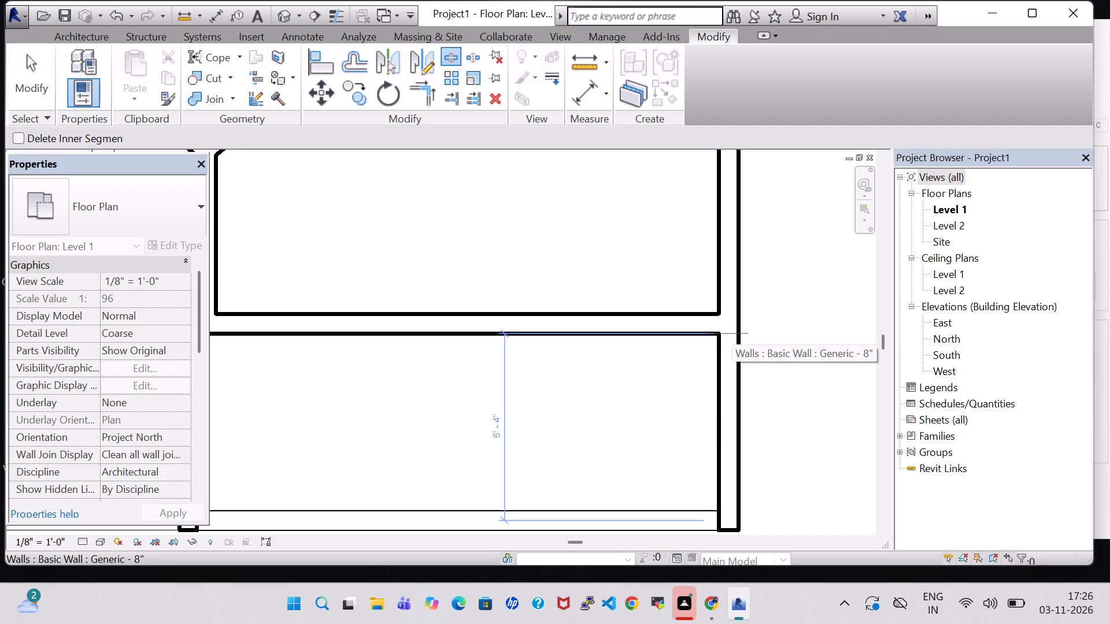
left_click(732, 334)
key("Escape")
key("Escape")
Set the unconnected height of the east wall's southernmost segment to 4' 0".
left_click(727, 401)
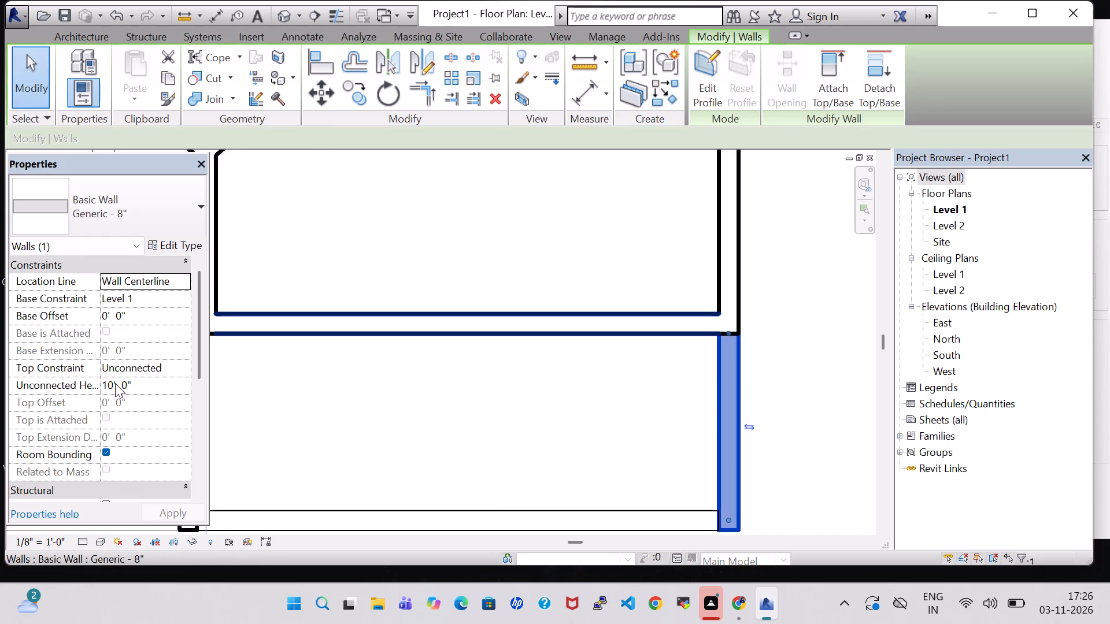
left_click(113, 384)
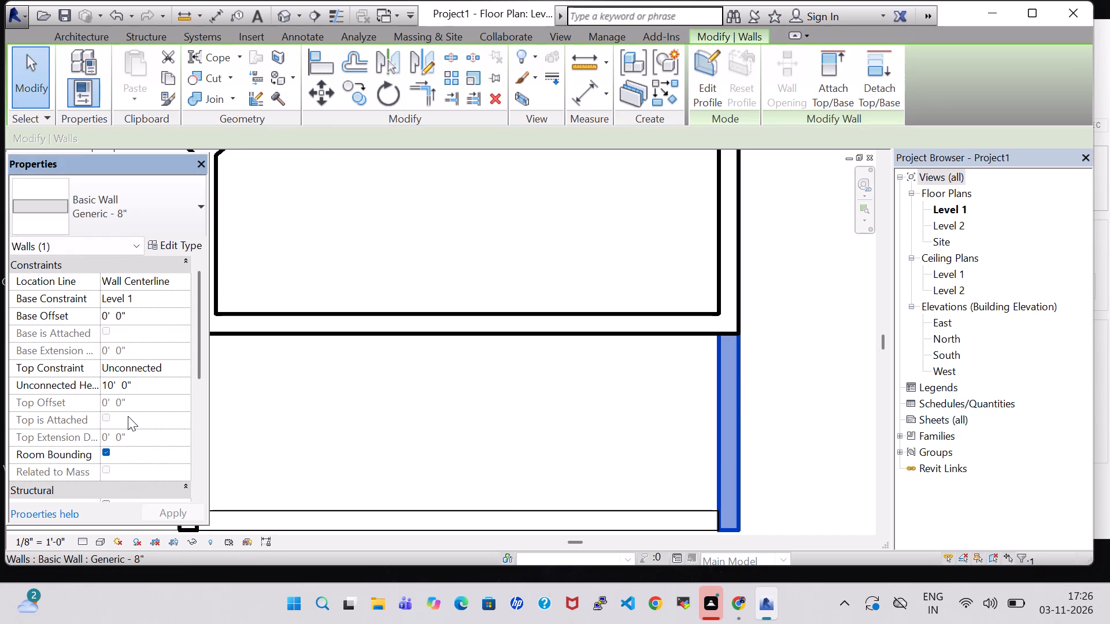
key("Right")
key("BackSpace")
key("BackSpace")
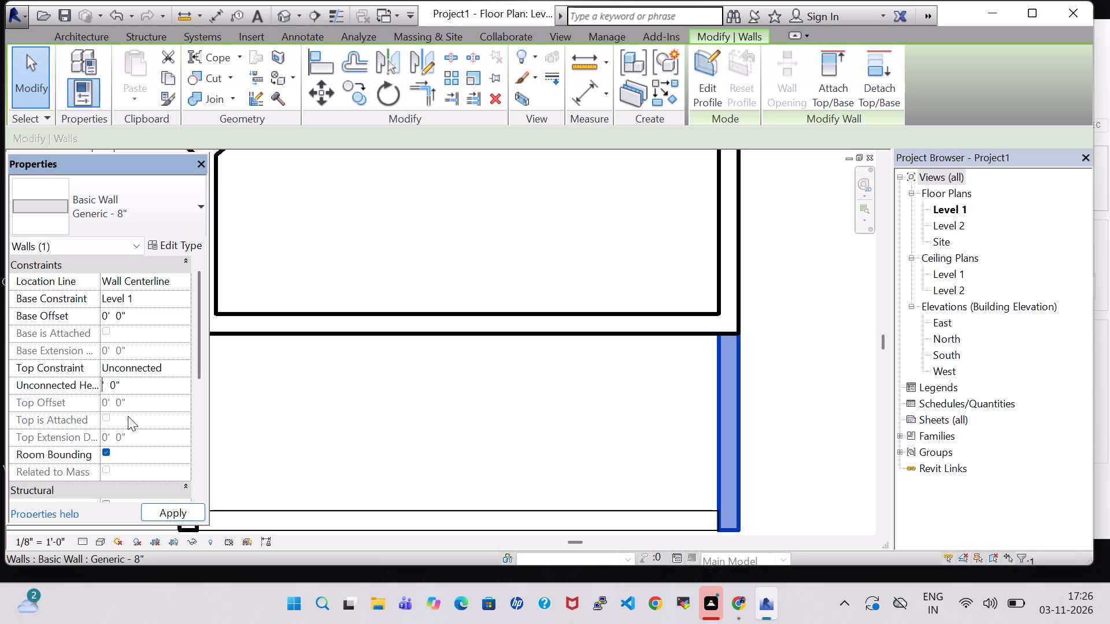
key("4")
key("Return")
left_click(779, 303)
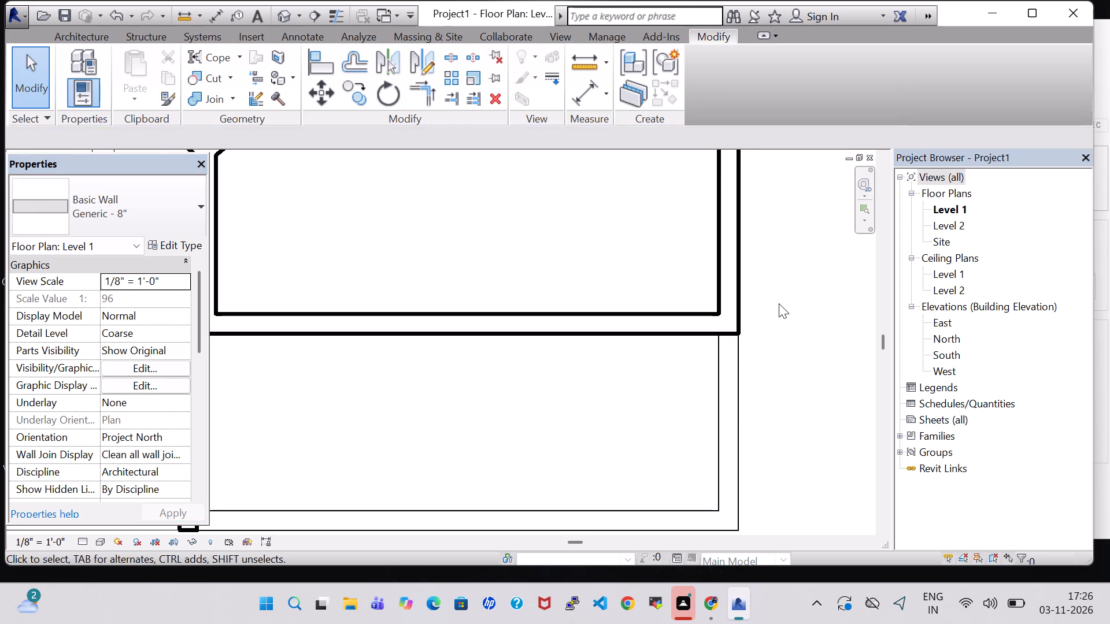
Split the plot's east wall near its north end, just north of the line of the northern rooms' outer wall.
scroll(779, 303, "down", 3)
middle_click_drag(779, 298, 717, 349)
scroll(746, 283, "down", 1)
middle_click_drag(745, 276, 728, 367)
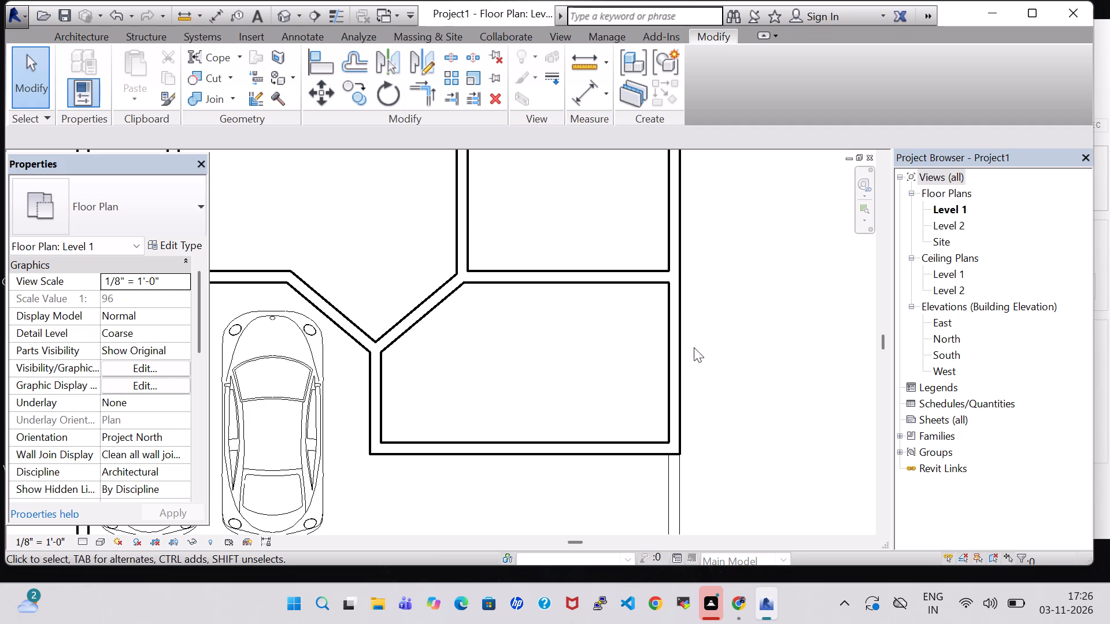
scroll(469, 281, "down", 6)
middle_click_drag(639, 222, 617, 347)
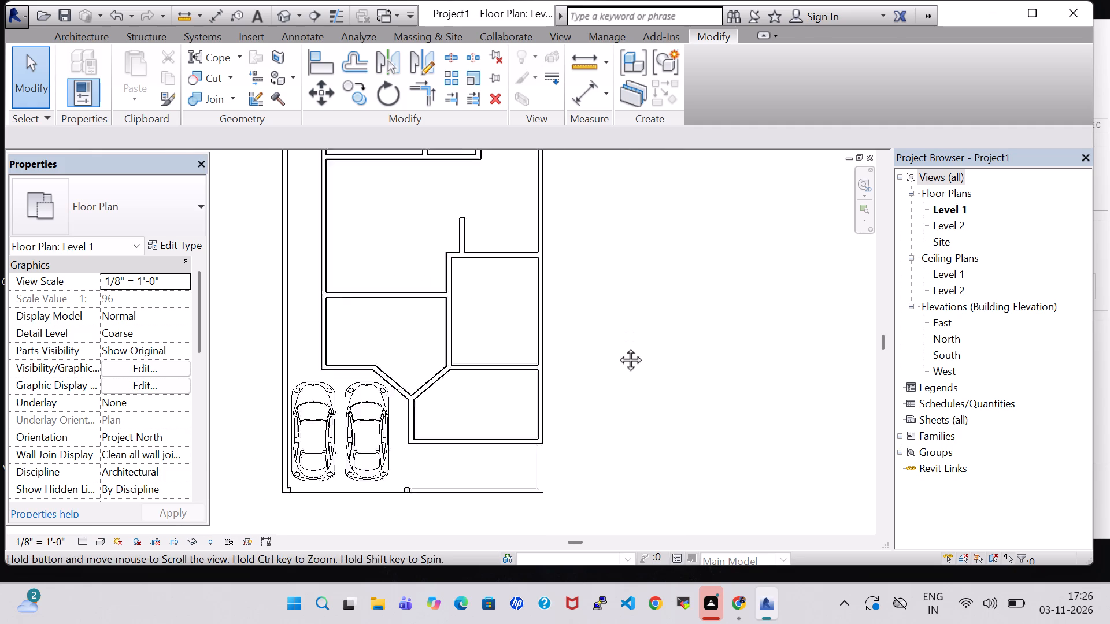
middle_click_drag(617, 347, 618, 351)
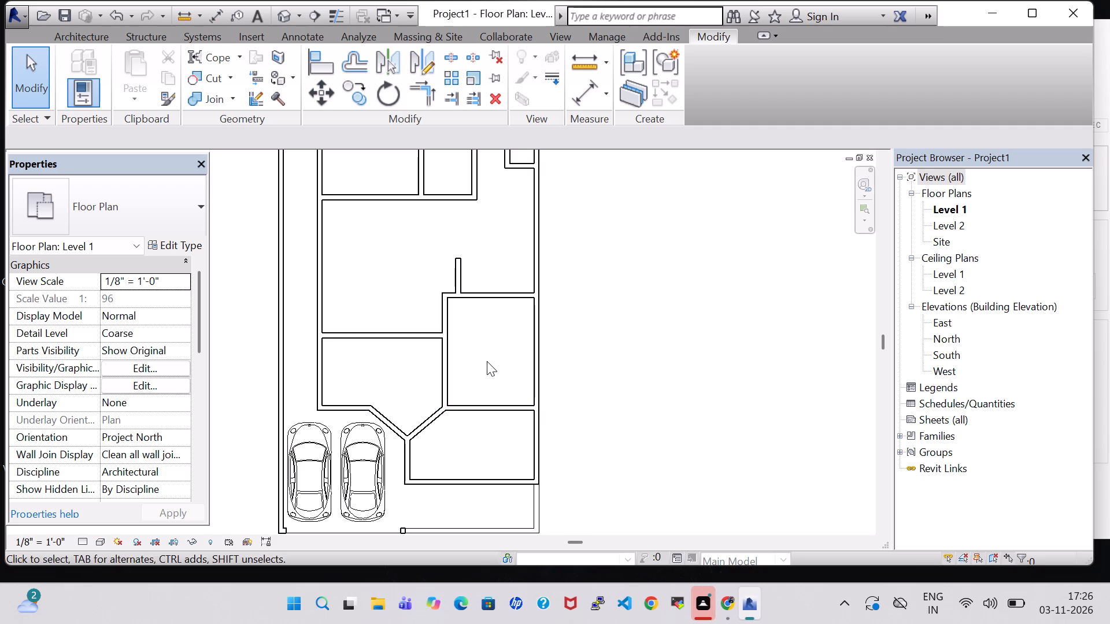
middle_click_drag(561, 285, 560, 381)
scroll(560, 381, "down", 1)
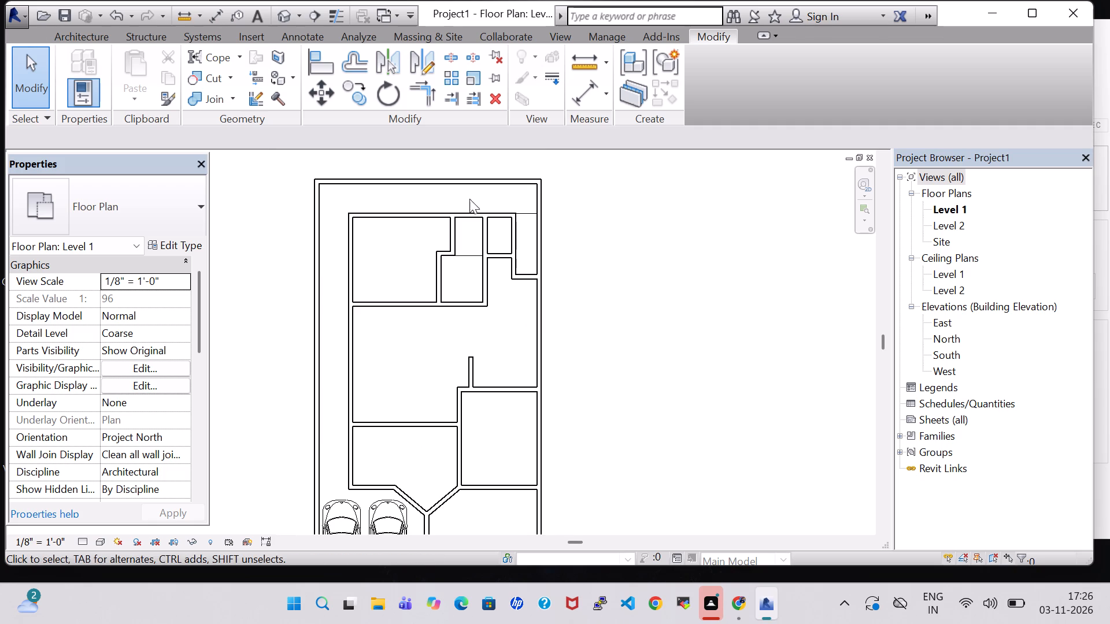
left_click(451, 51)
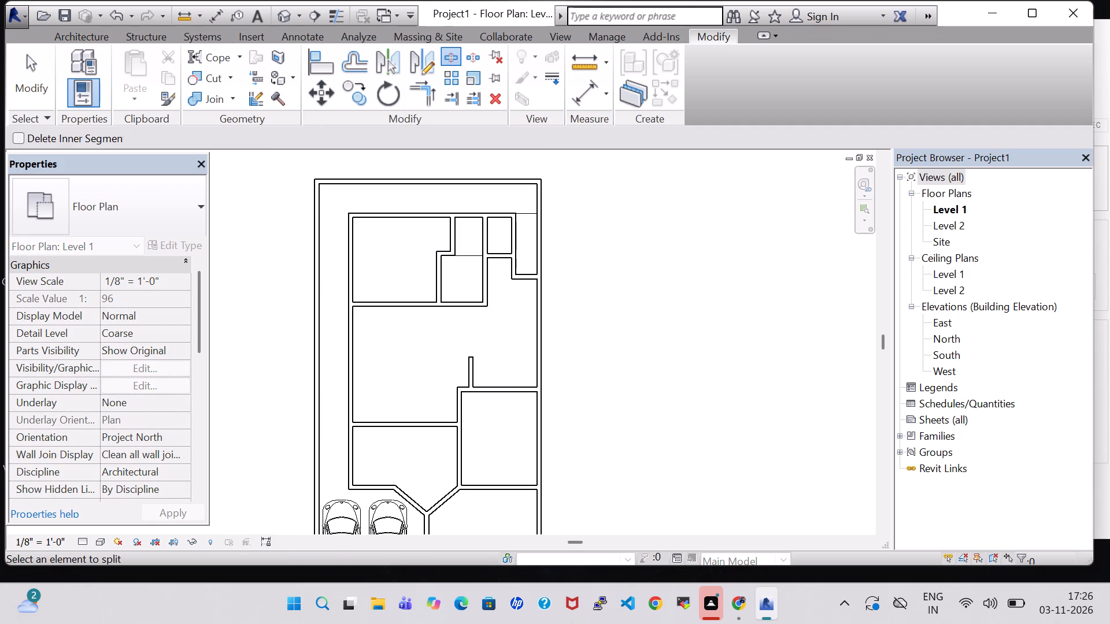
scroll(521, 257, "up", 5)
middle_click_drag(545, 237, 531, 335)
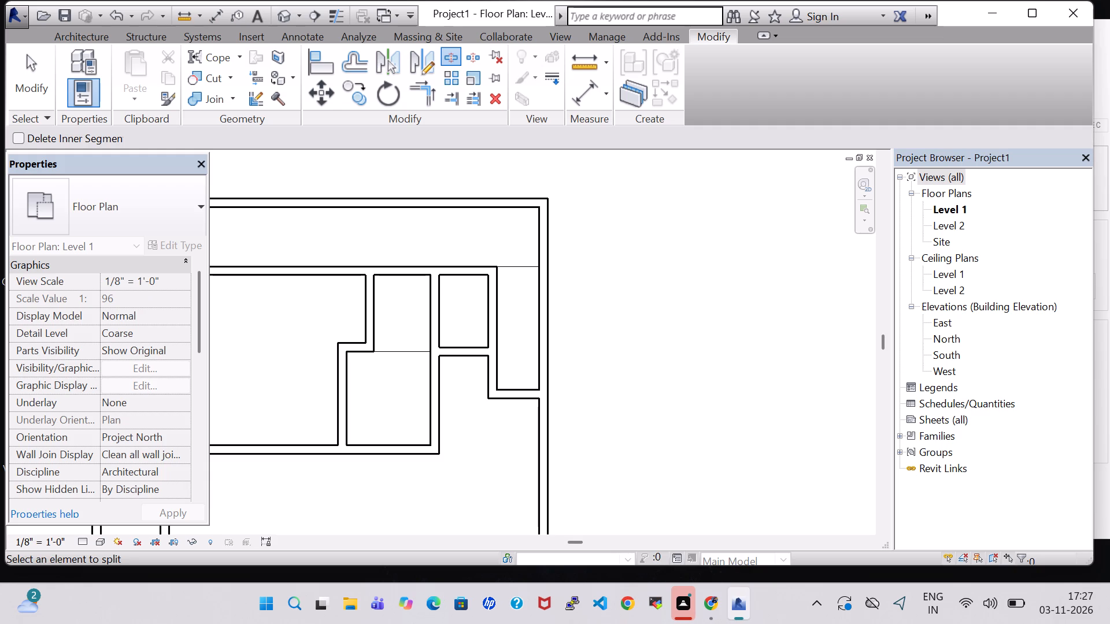
scroll(514, 340, "down", 3)
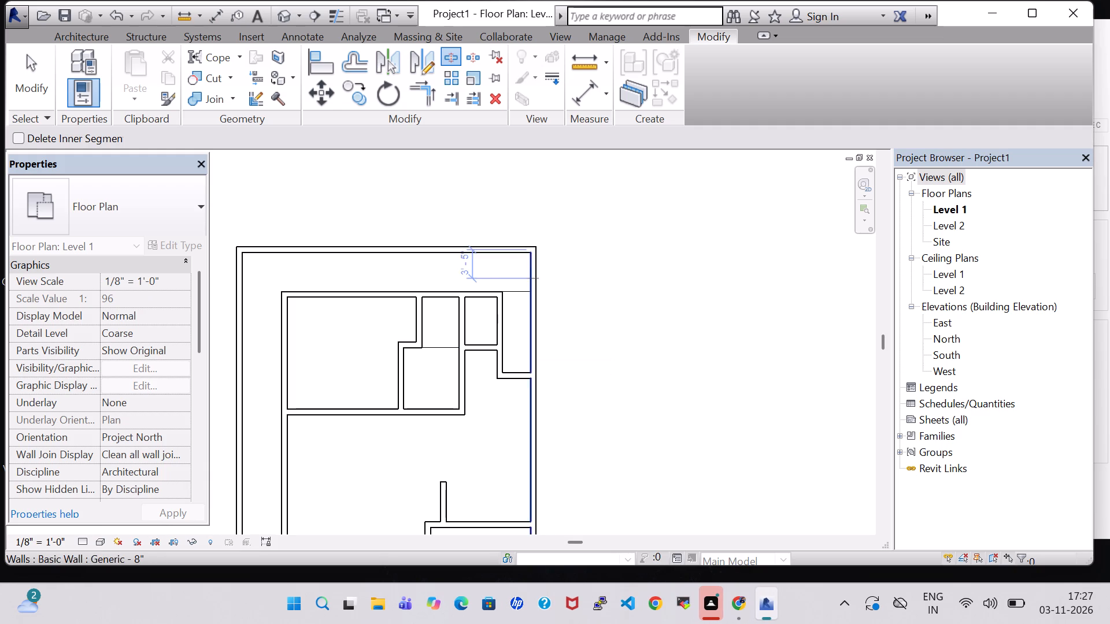
scroll(528, 279, "up", 5)
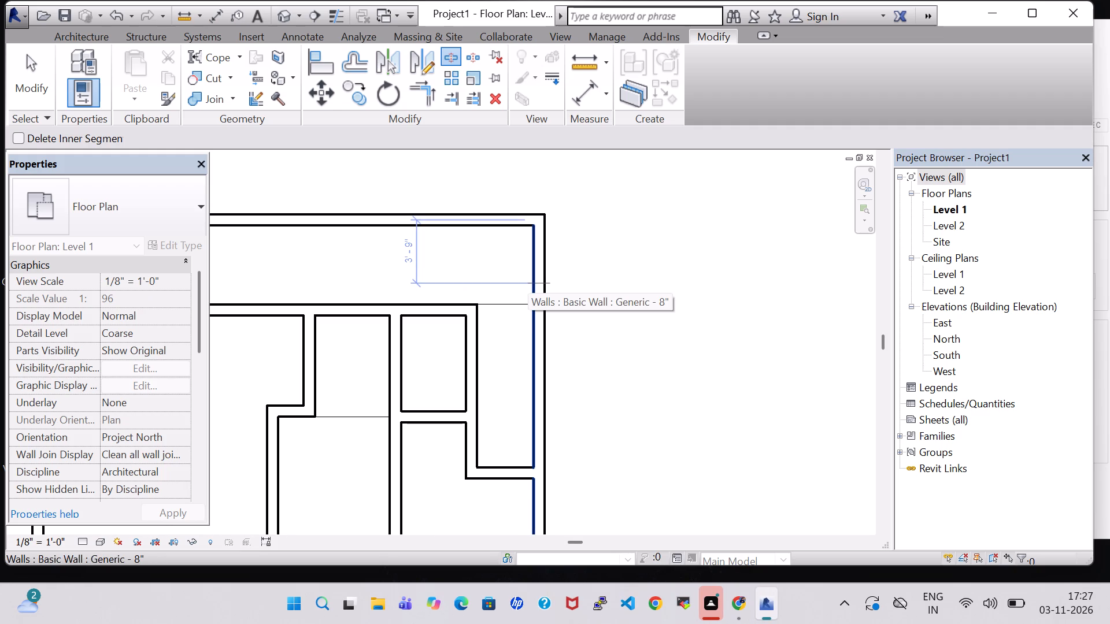
scroll(536, 302, "up", 5)
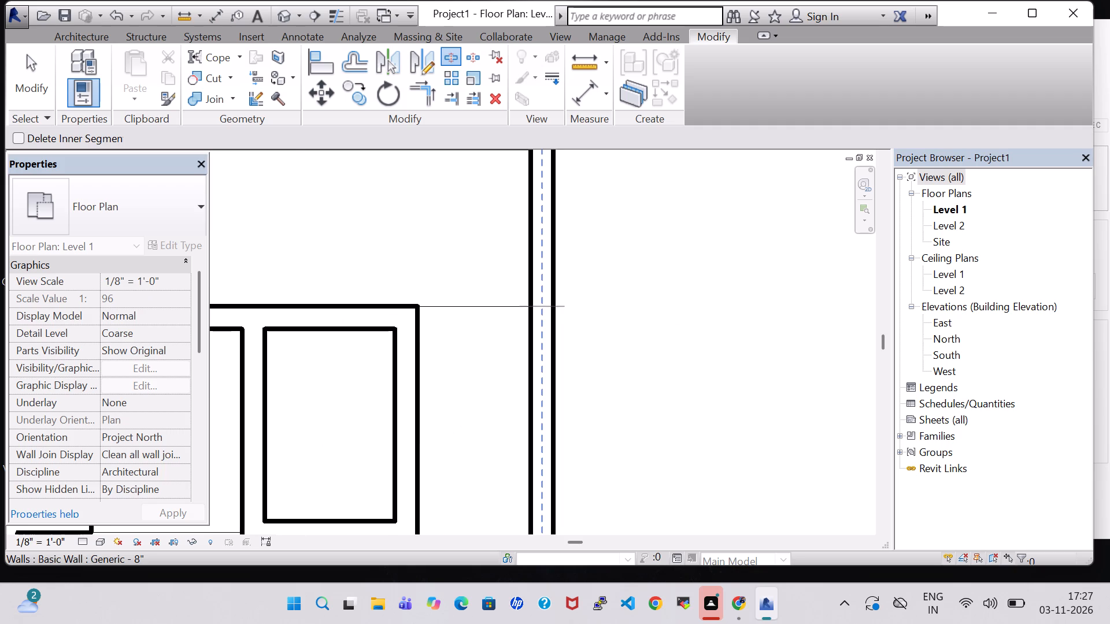
left_click(543, 288)
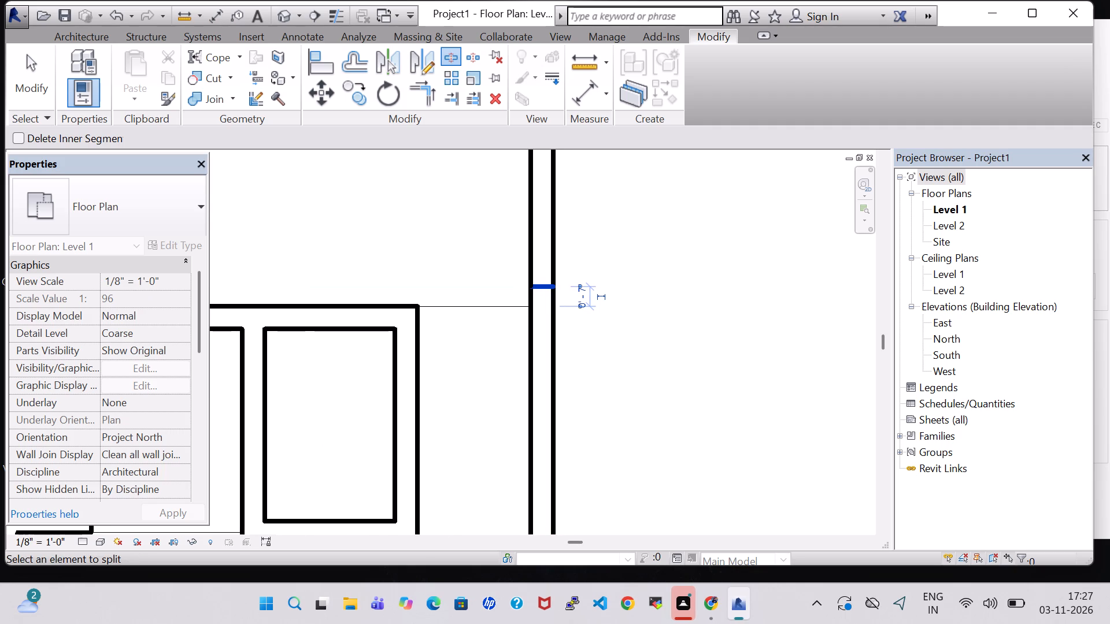
scroll(608, 331, "down", 3)
key("Escape")
key("Escape")
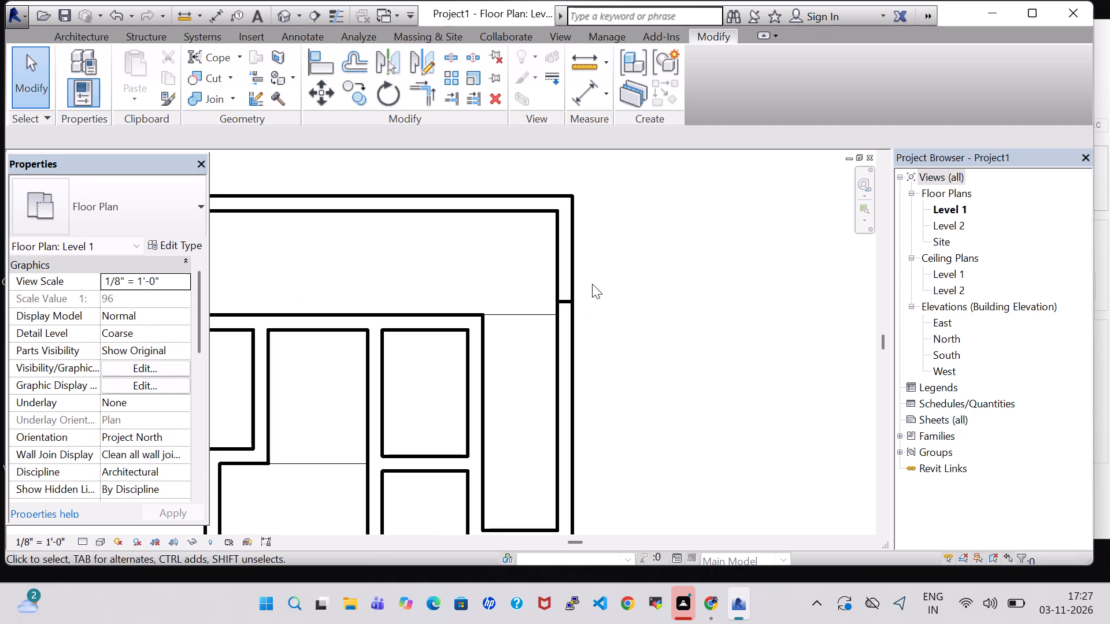
Set the unconnected height of the short northernmost segment of the plot's east wall to 4' 0".
left_click(568, 265)
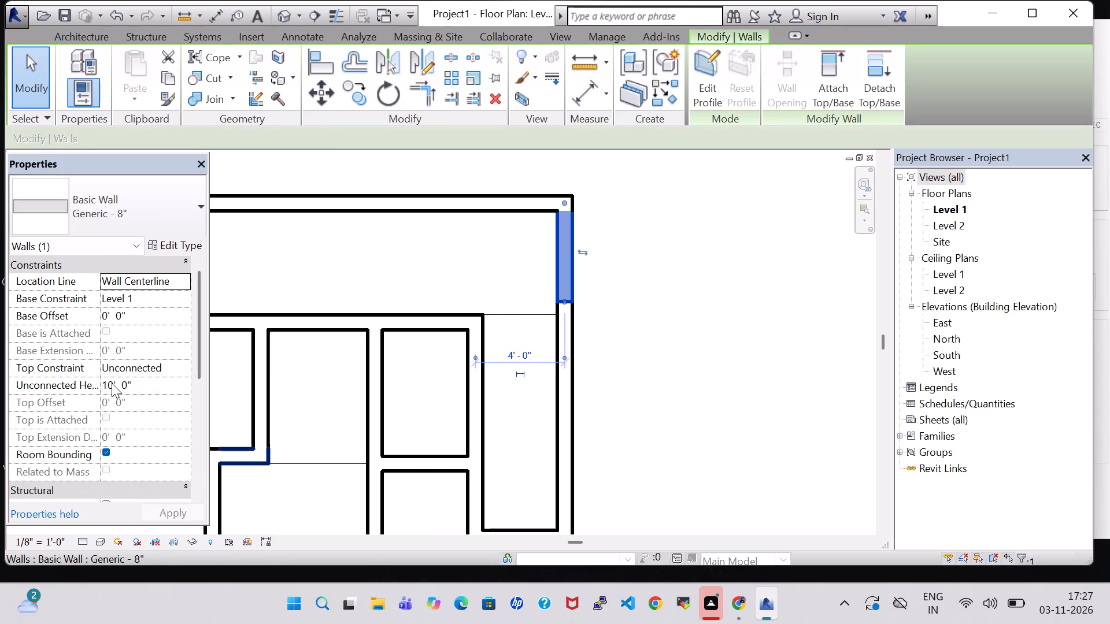
left_click(114, 385)
key("BackSpace")
key("BackSpace")
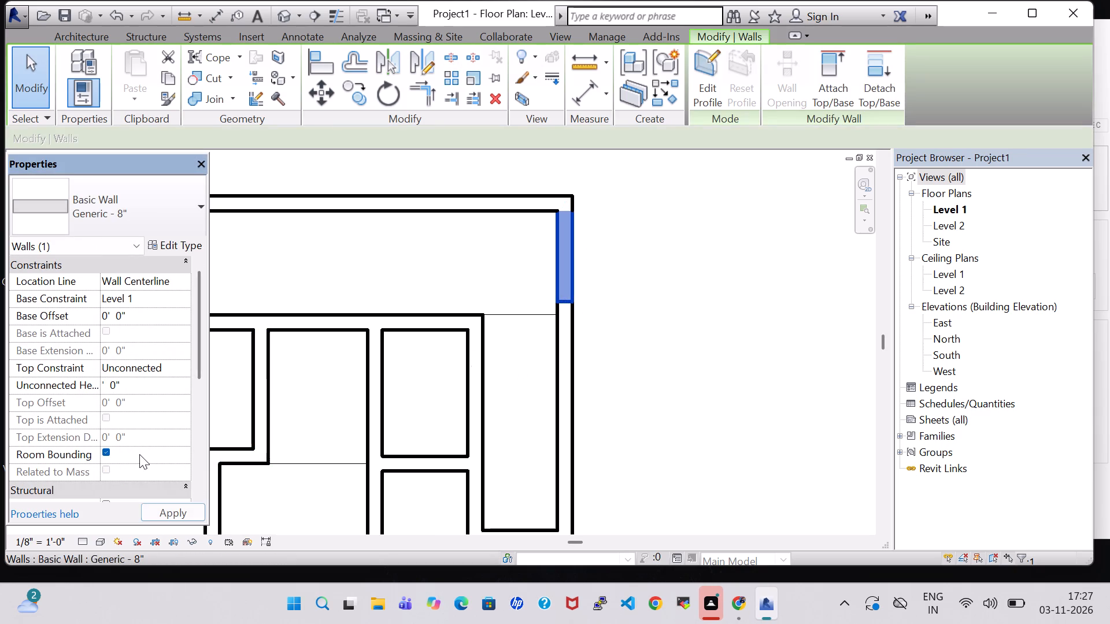
key("4")
key("Return")
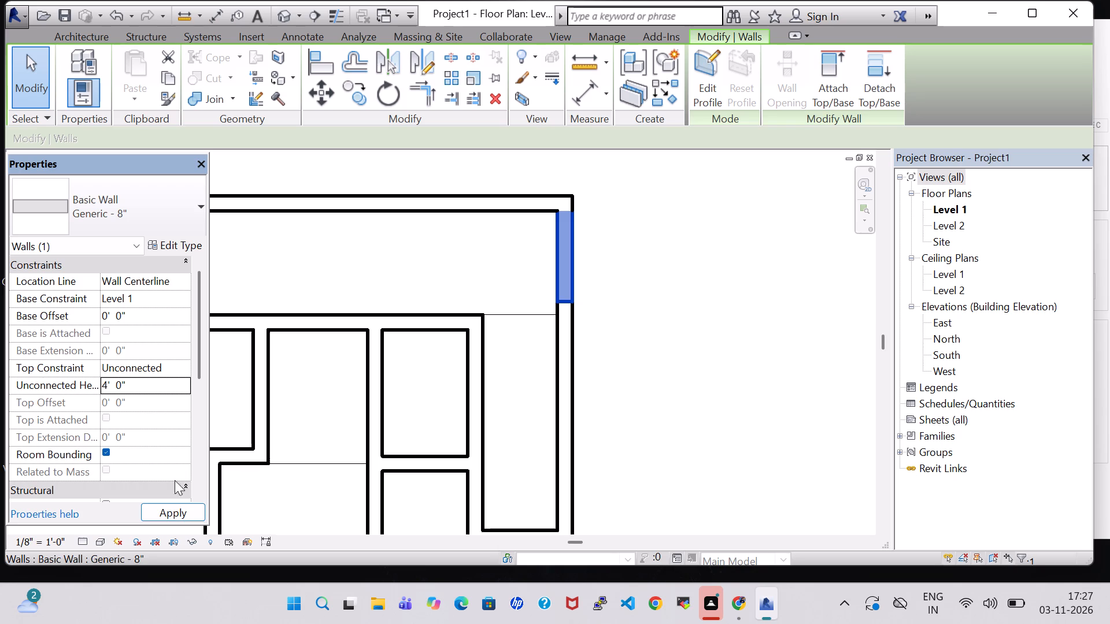
Set the unconnected height of the plot's north boundary wall to 4' 0".
left_click(414, 196)
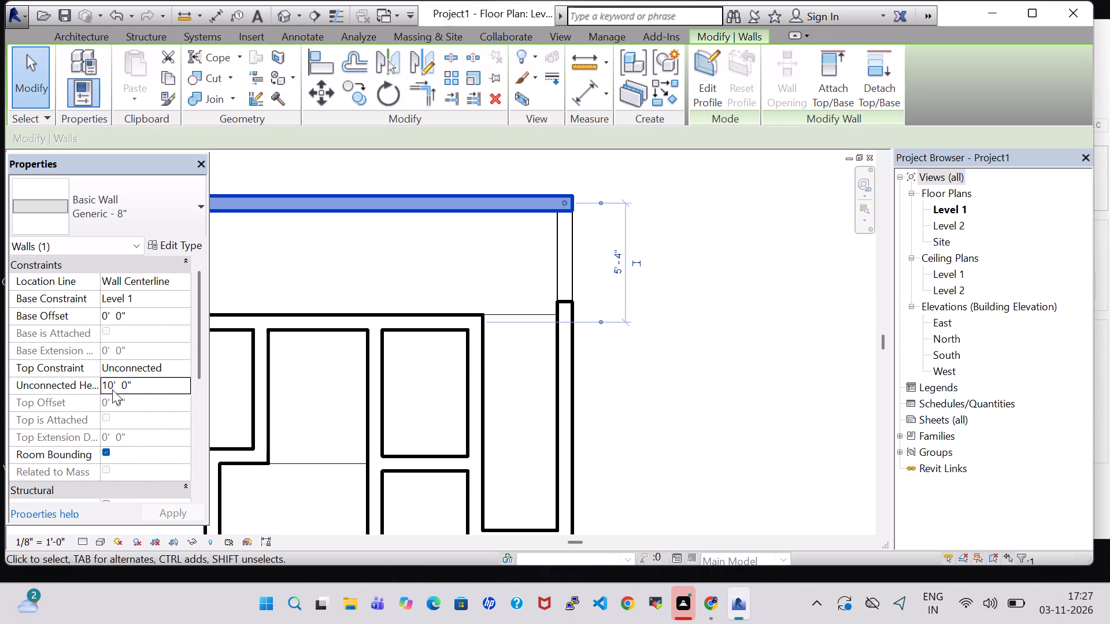
left_click(112, 389)
key("Right")
key("BackSpace")
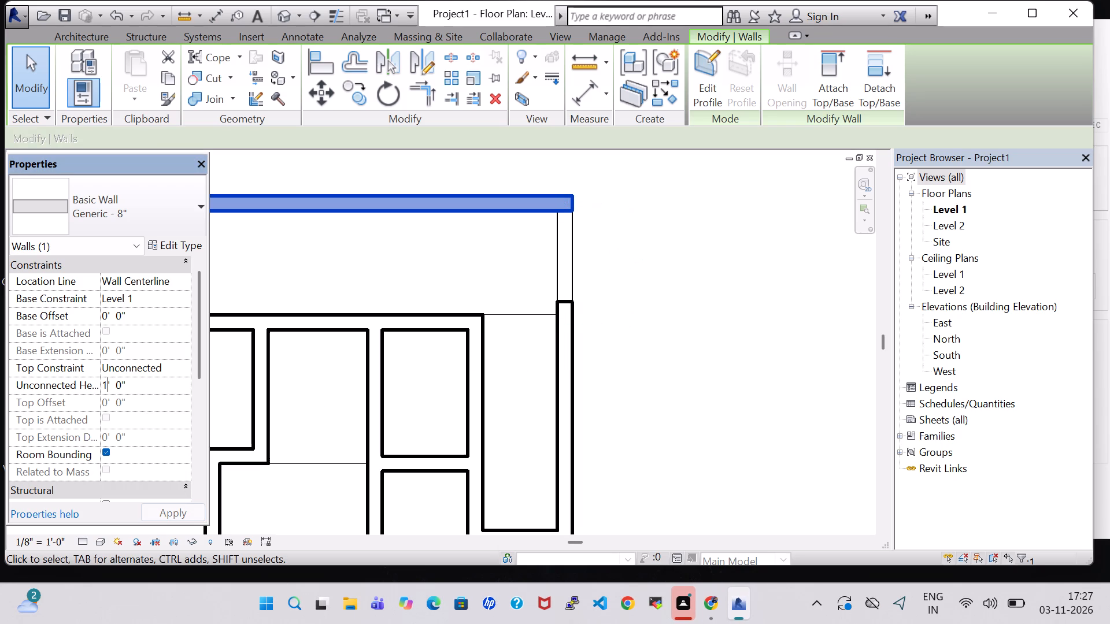
key("BackSpace")
key("4")
key("Return")
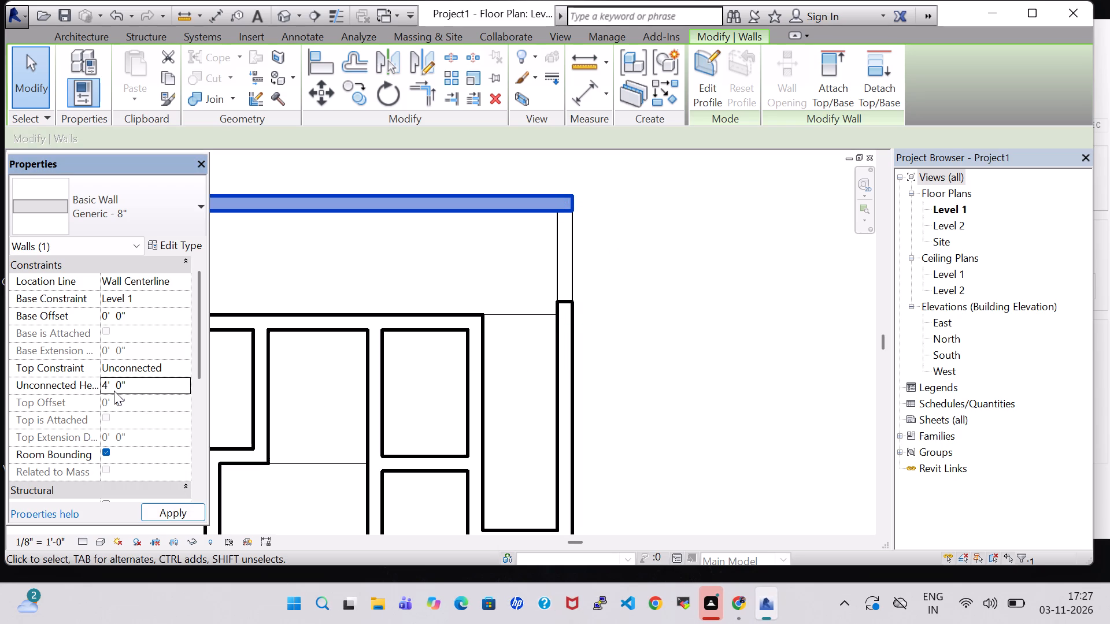
scroll(205, 307, "down", 6)
left_click(722, 373)
Inspect the properties of the plot's west and north boundary walls, including the west wall's type properties.
scroll(718, 369, "down", 4)
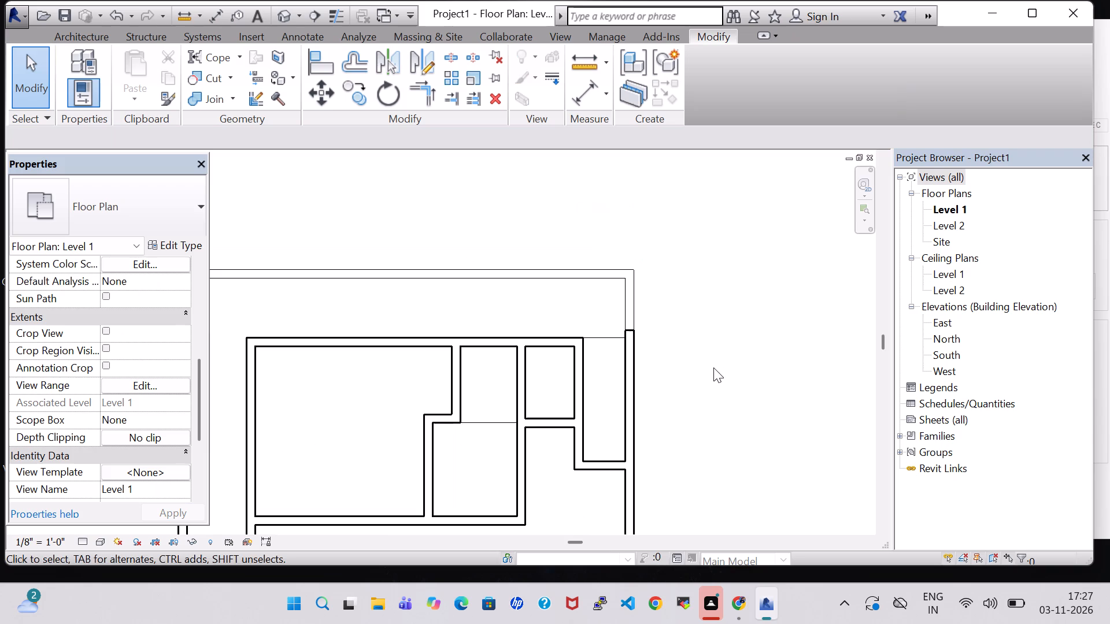
middle_click_drag(402, 313, 643, 244)
left_click(420, 248)
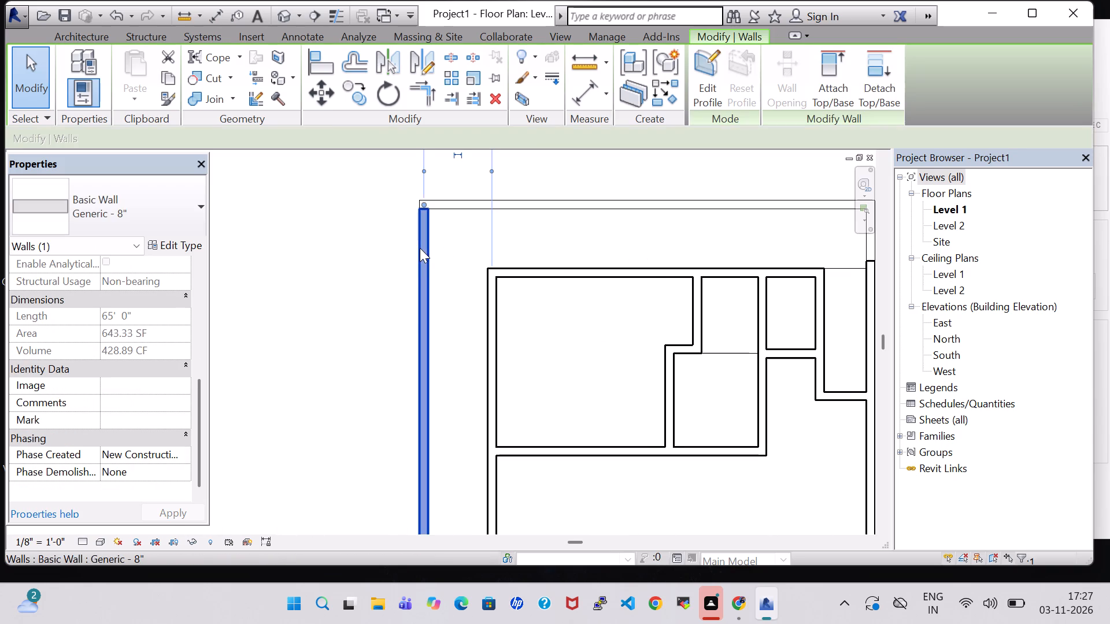
left_click(321, 275)
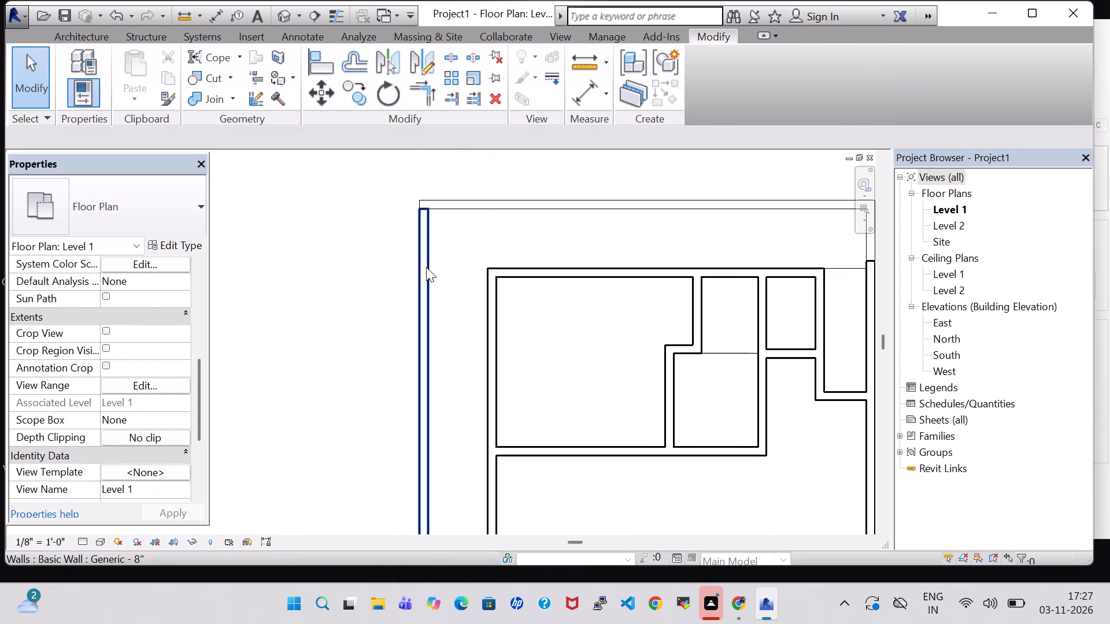
left_click(425, 268)
scroll(390, 341, "down", 3)
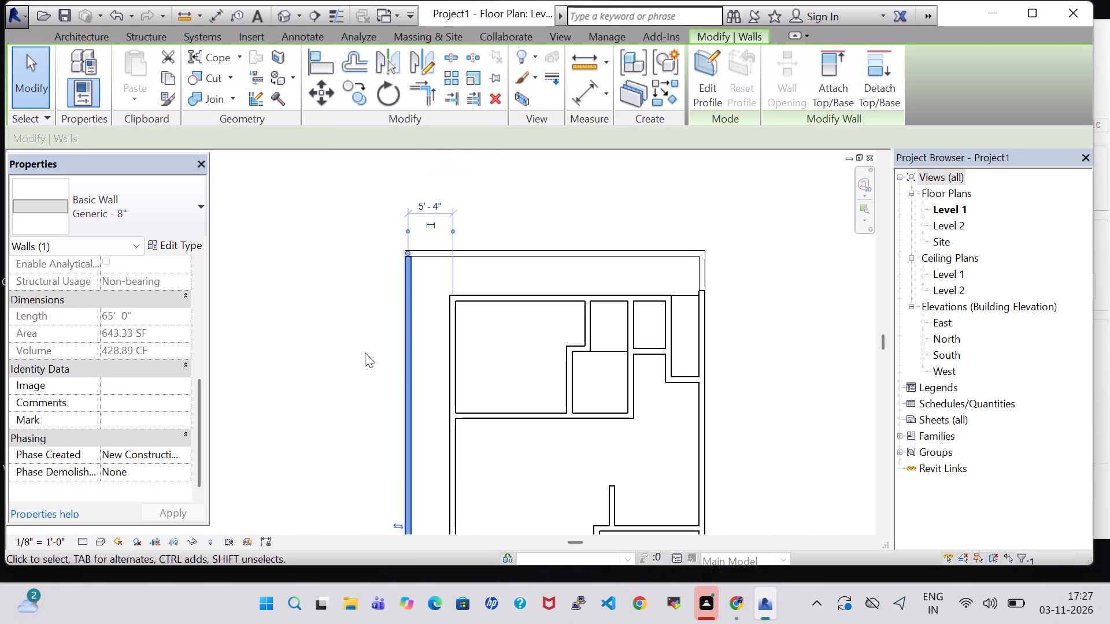
left_click(342, 328)
left_click(471, 250)
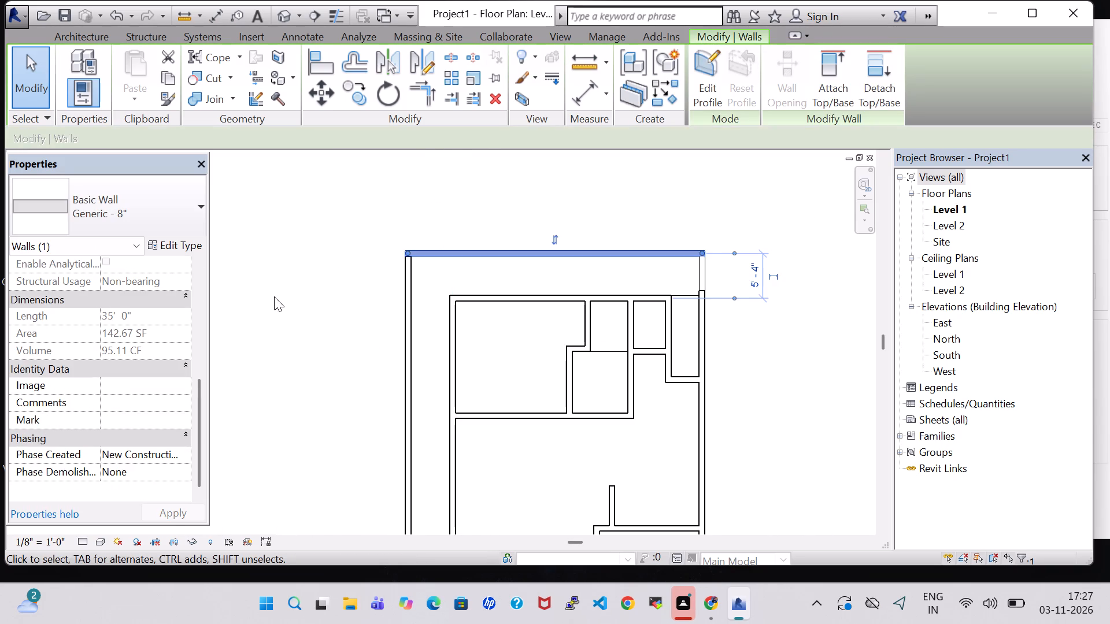
left_click(269, 308)
left_click(401, 366)
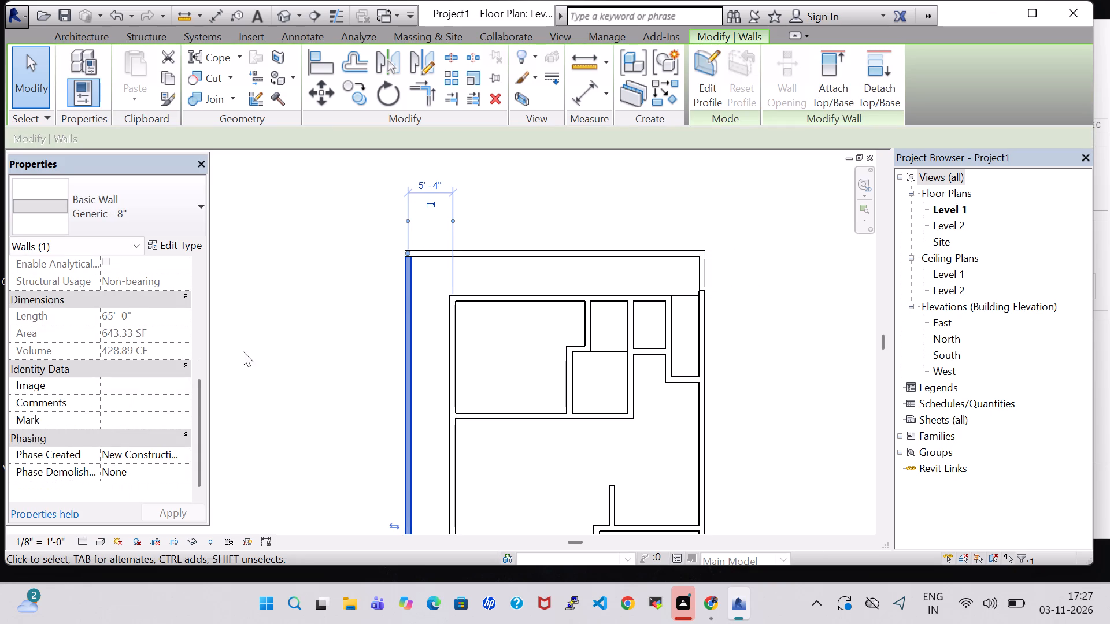
left_click(168, 248)
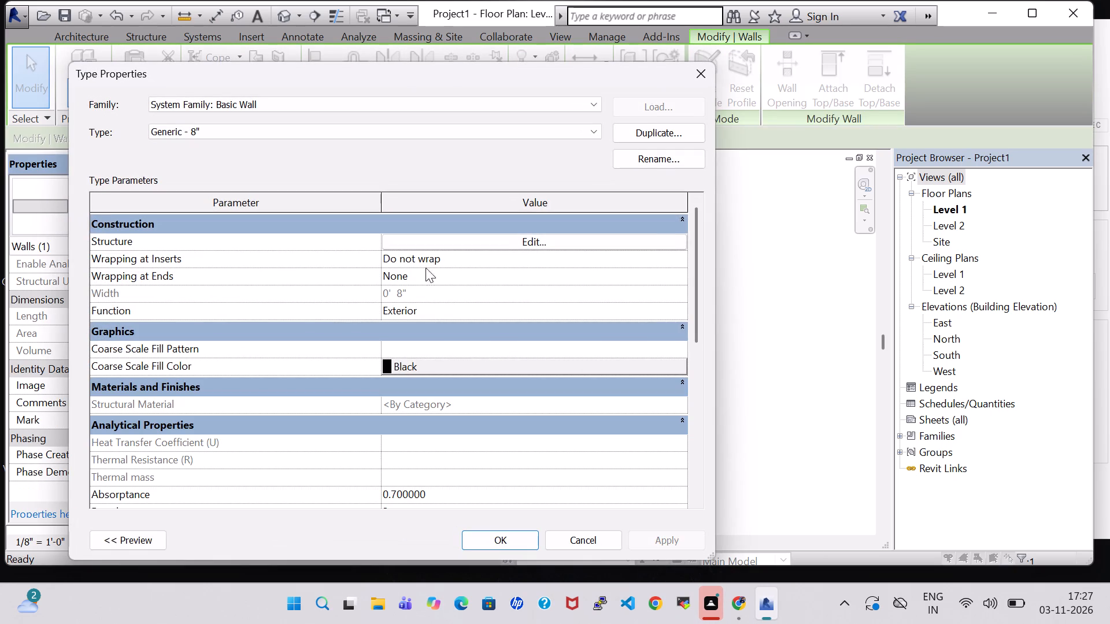
left_click(706, 73)
left_click(286, 350)
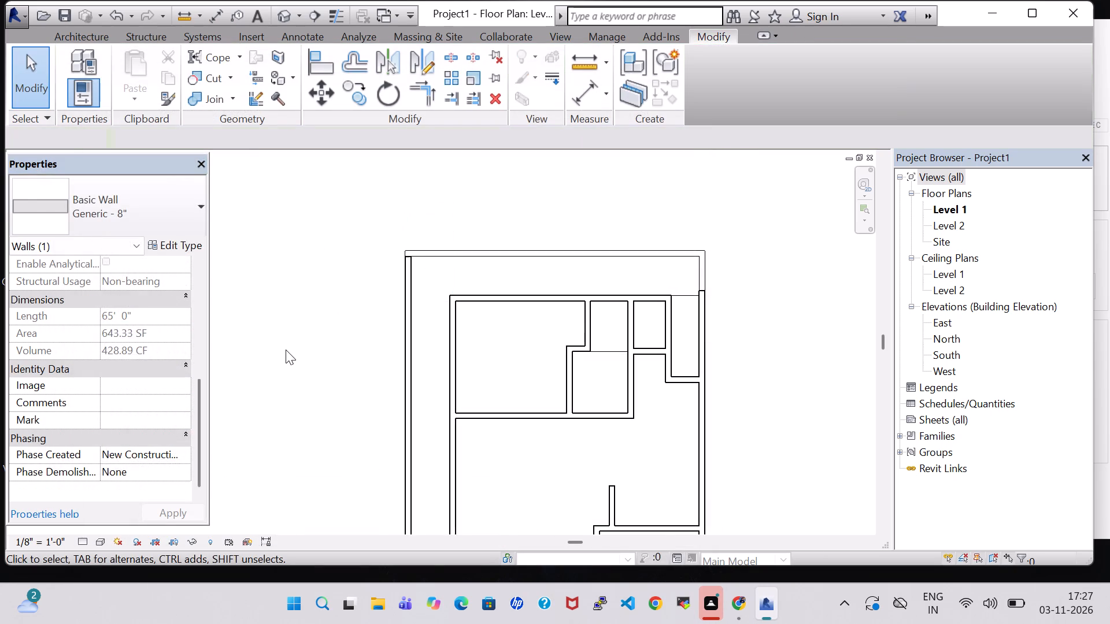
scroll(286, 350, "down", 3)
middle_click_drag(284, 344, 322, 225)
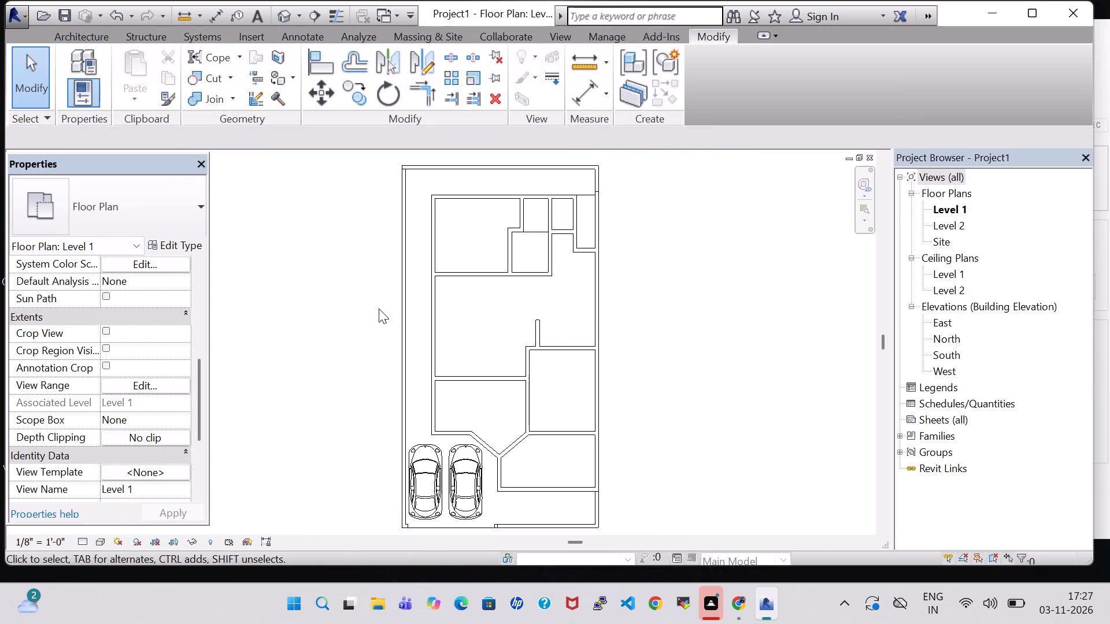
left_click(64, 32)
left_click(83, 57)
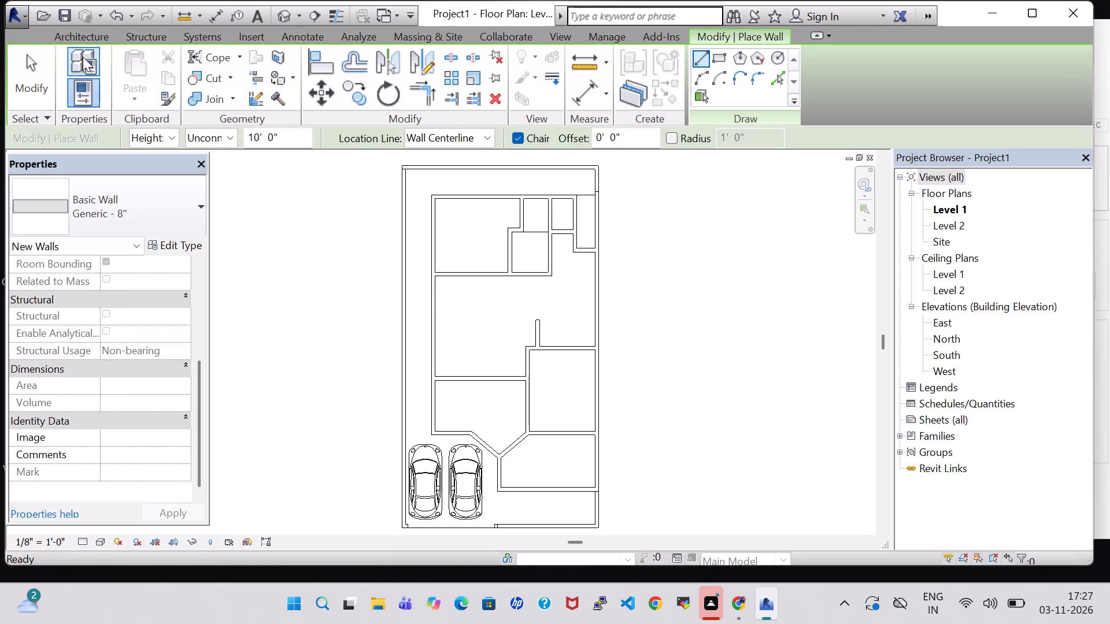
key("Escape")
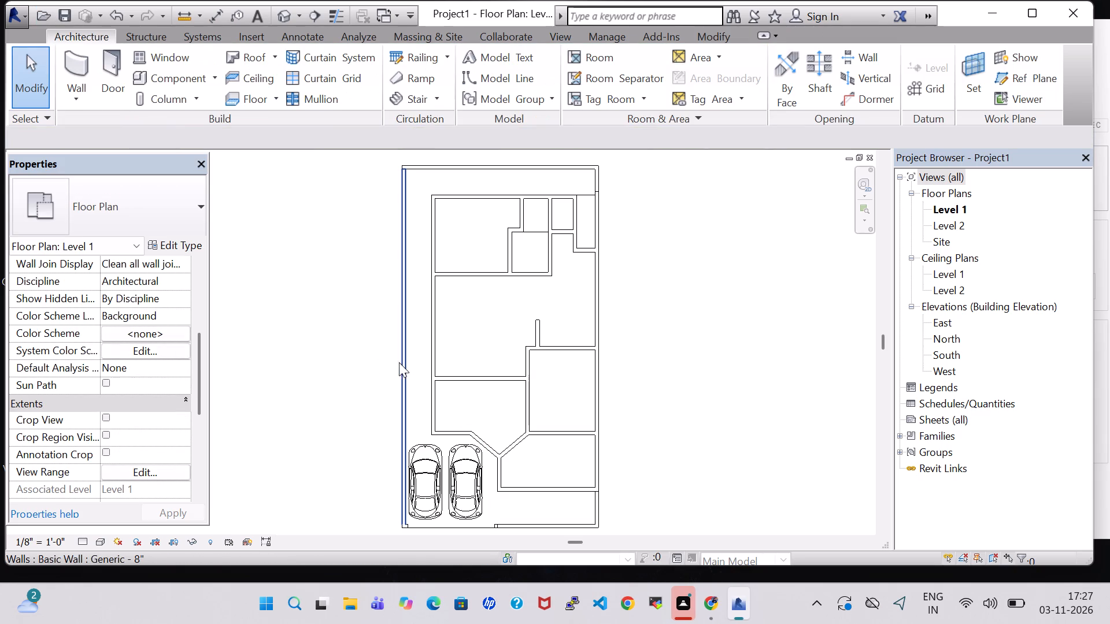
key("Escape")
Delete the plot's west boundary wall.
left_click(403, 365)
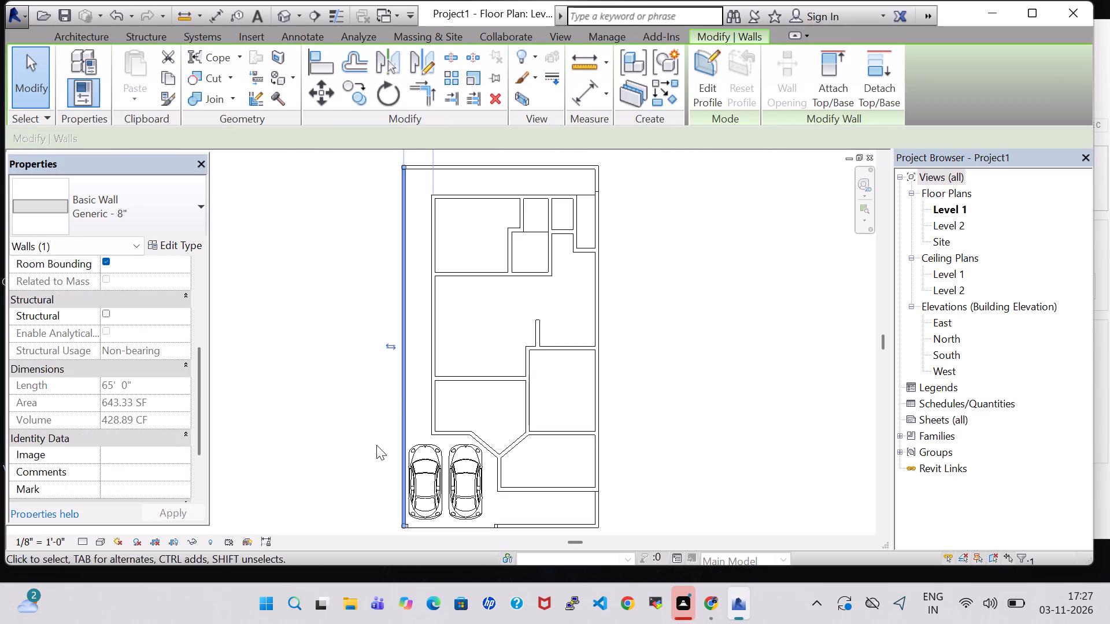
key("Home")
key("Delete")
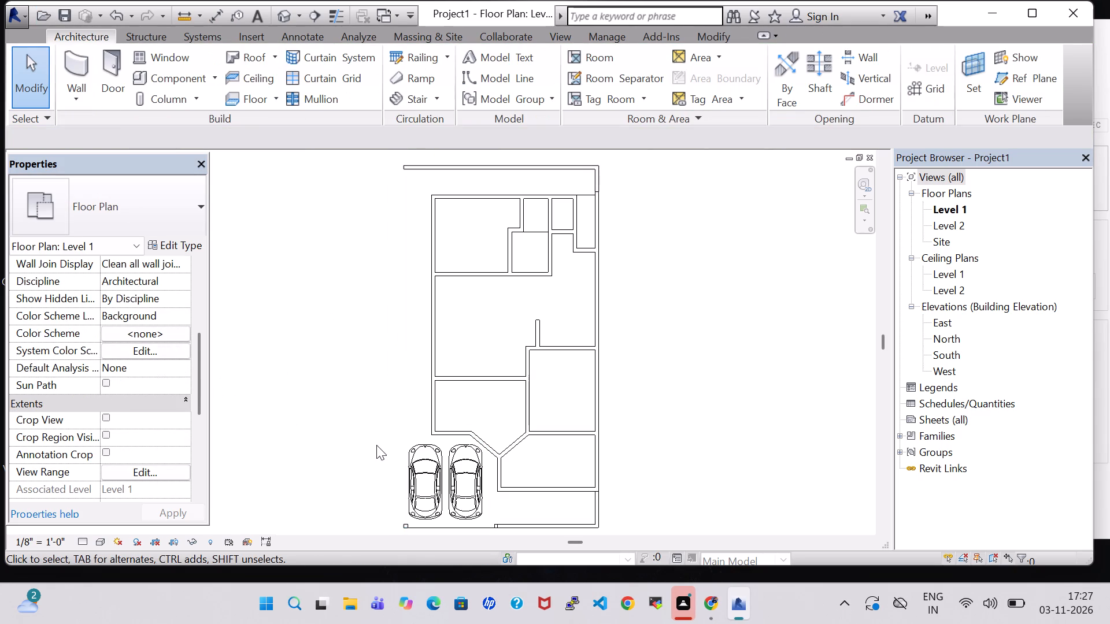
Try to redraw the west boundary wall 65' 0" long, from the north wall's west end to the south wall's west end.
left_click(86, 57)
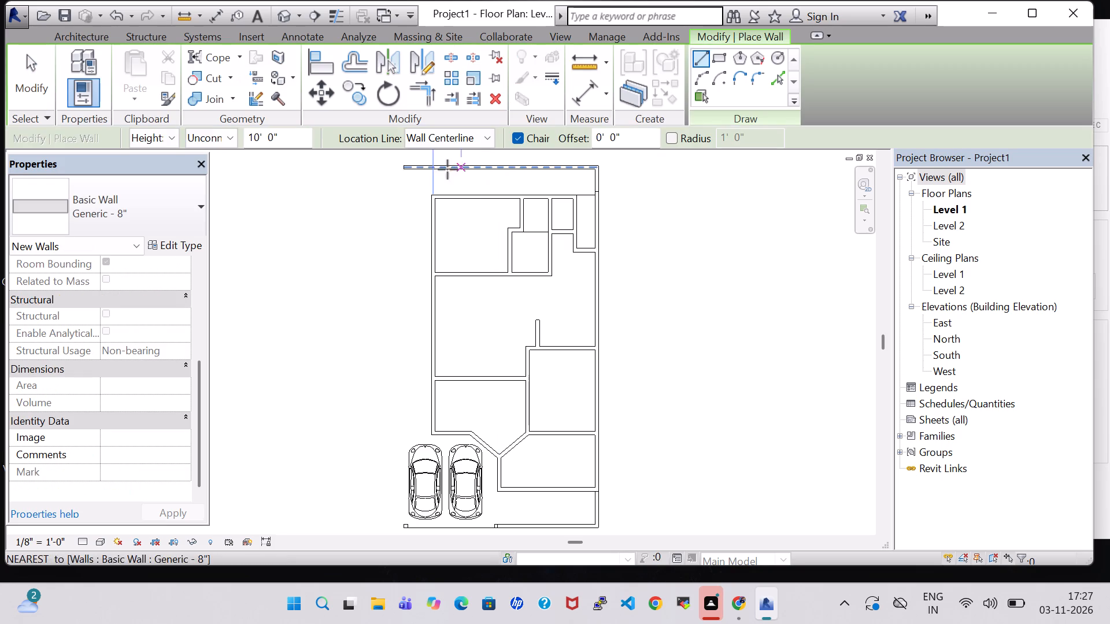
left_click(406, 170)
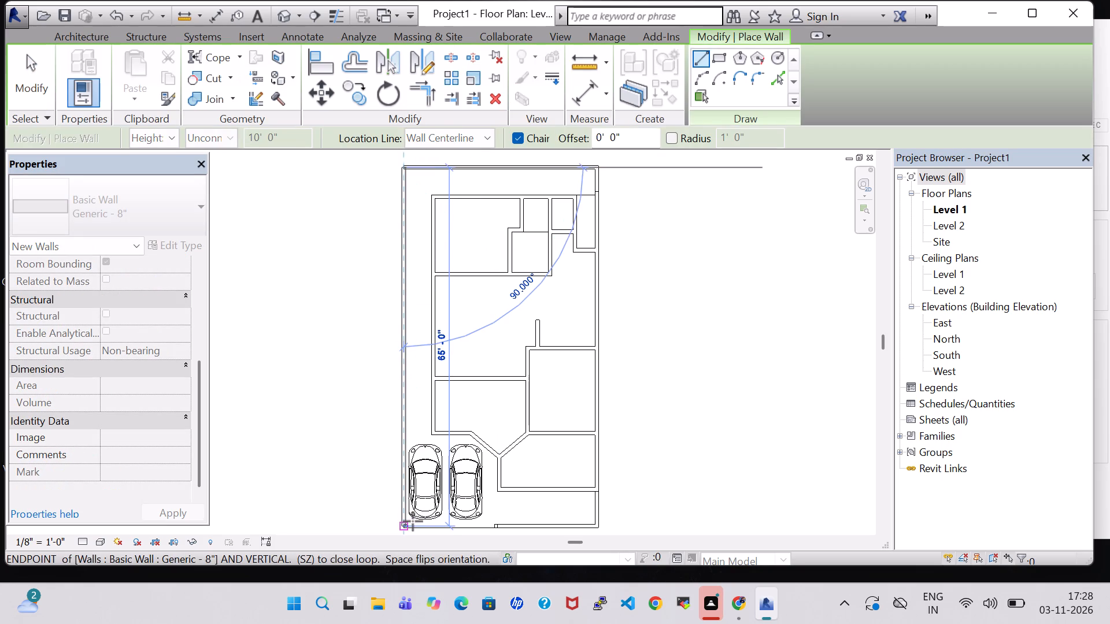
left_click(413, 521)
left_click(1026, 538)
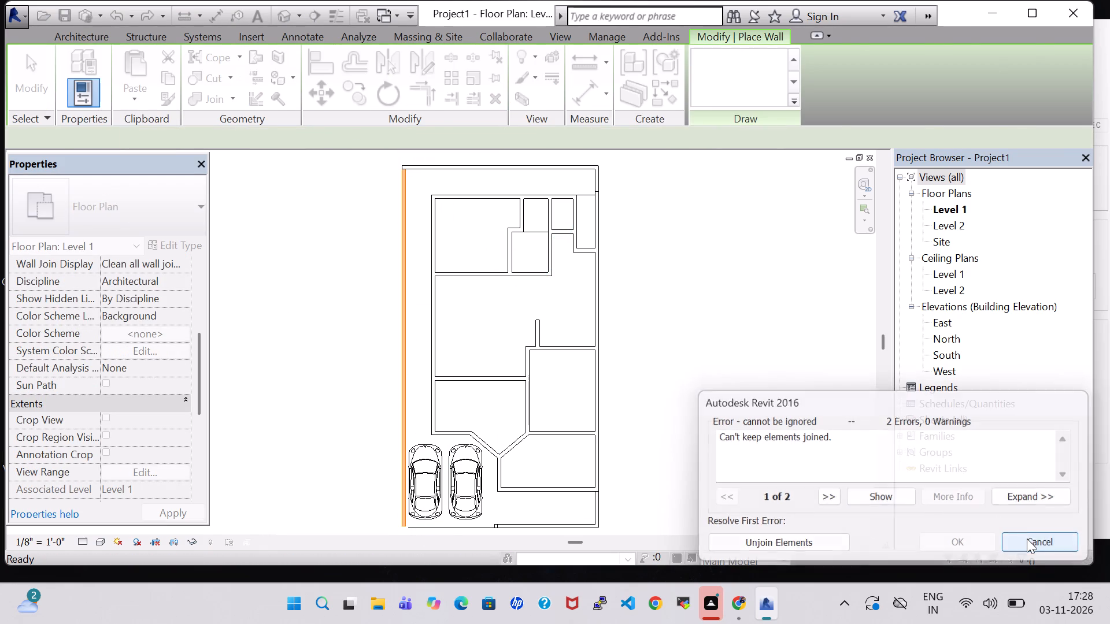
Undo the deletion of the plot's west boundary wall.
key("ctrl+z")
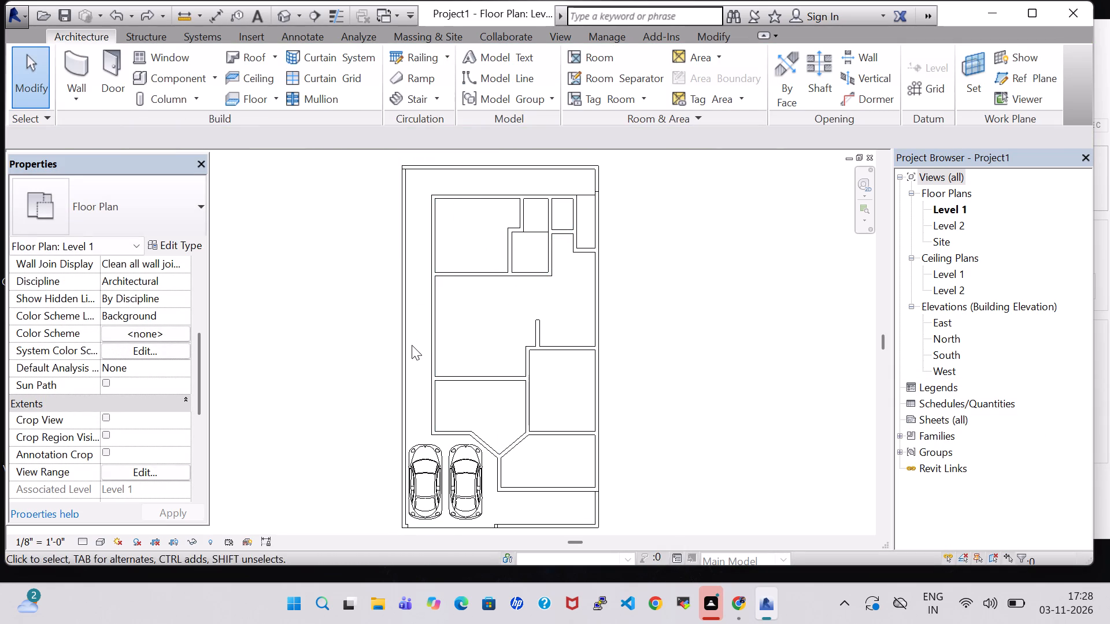
Examine the west wall's type properties and the instance properties of the east wall segments and an interior wall between the northern rooms.
left_click(408, 349)
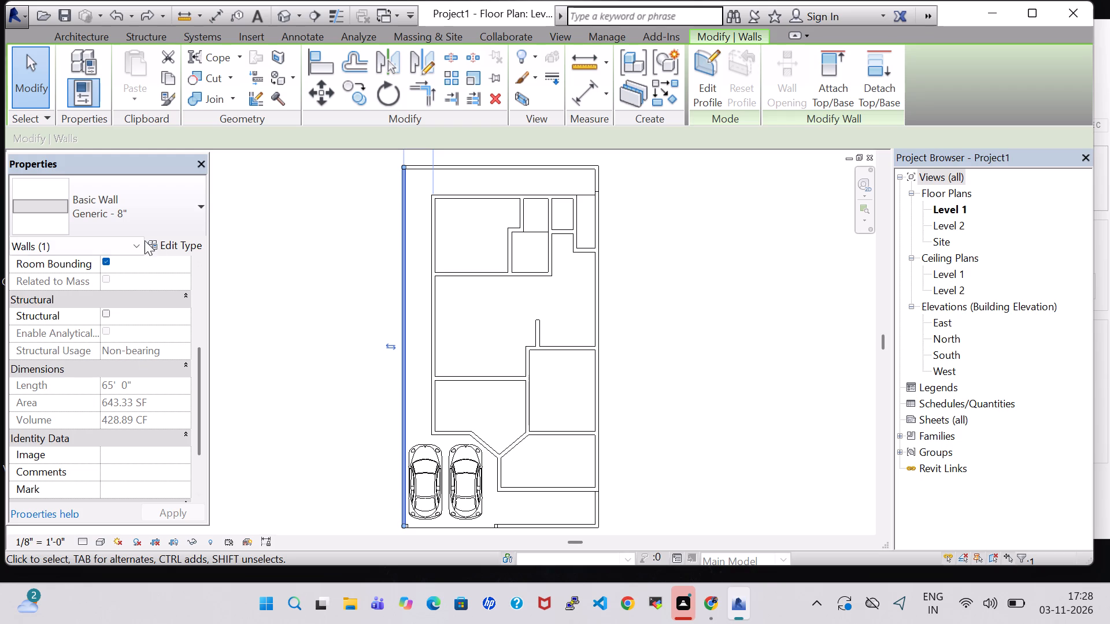
left_click(163, 243)
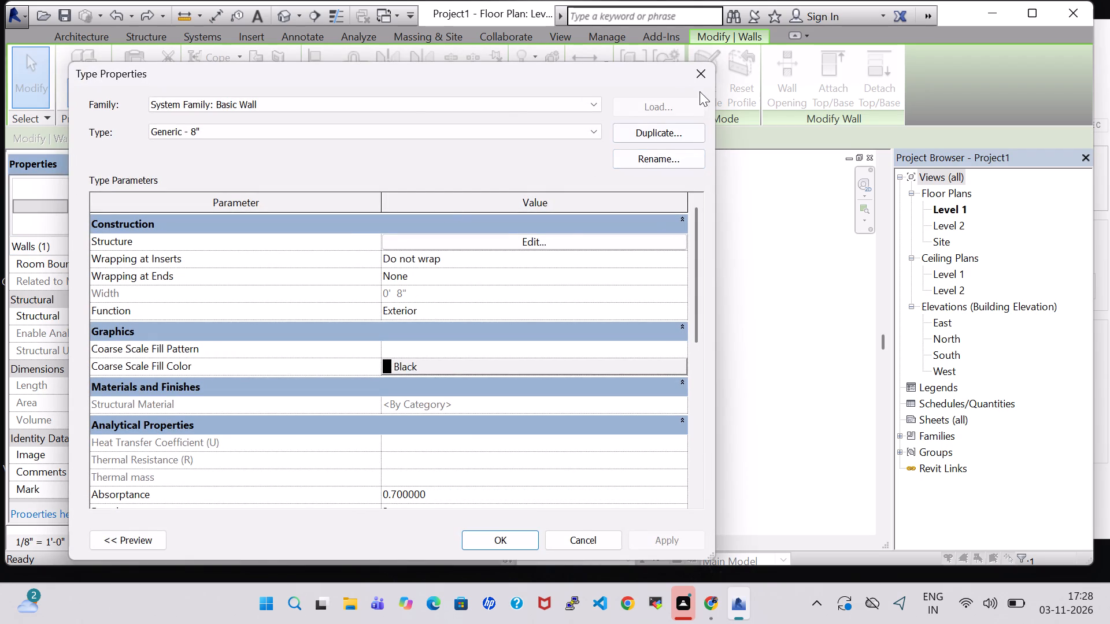
left_click(694, 73)
left_click(319, 295)
scroll(278, 299, "down", 1)
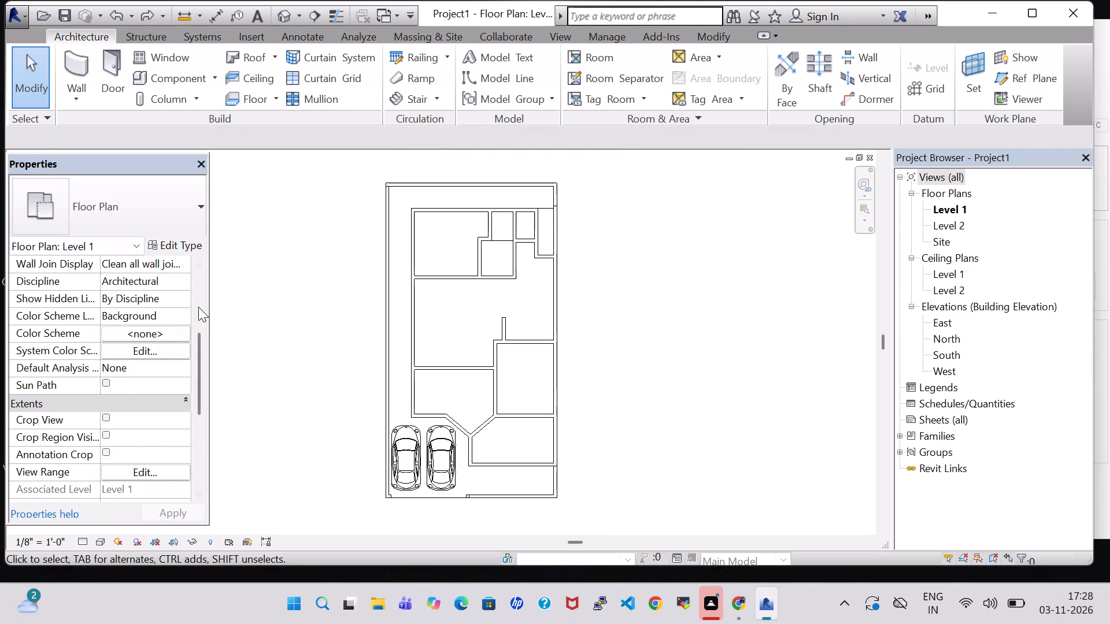
scroll(197, 313, "down", 3)
left_click(549, 381)
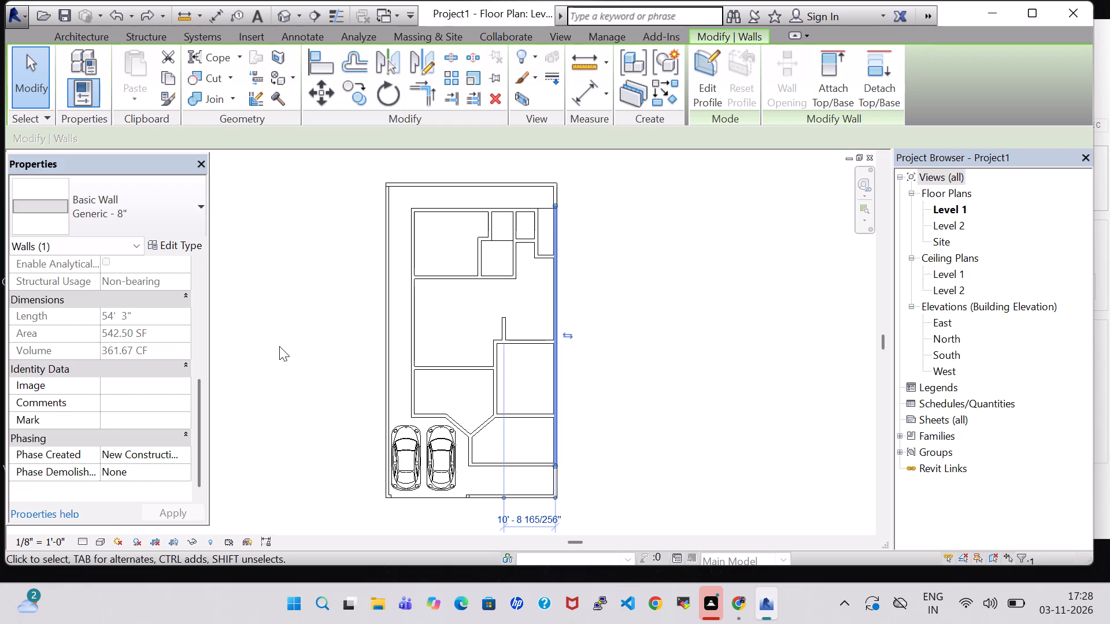
scroll(279, 346, "down", 1)
left_click(591, 385)
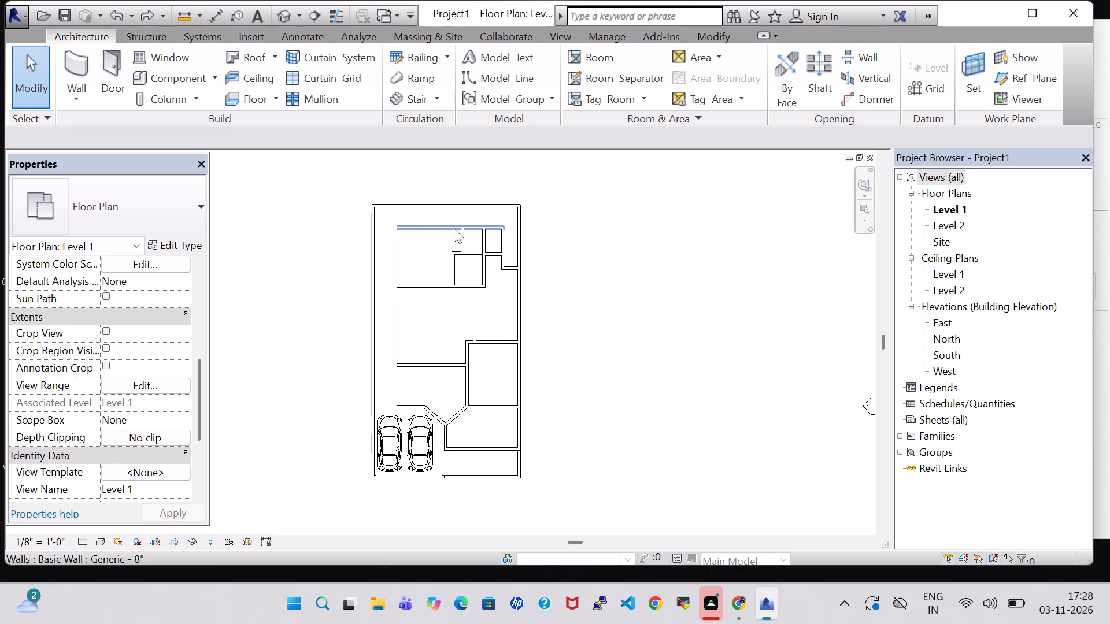
left_click(634, 269)
scroll(503, 221, "up", 4)
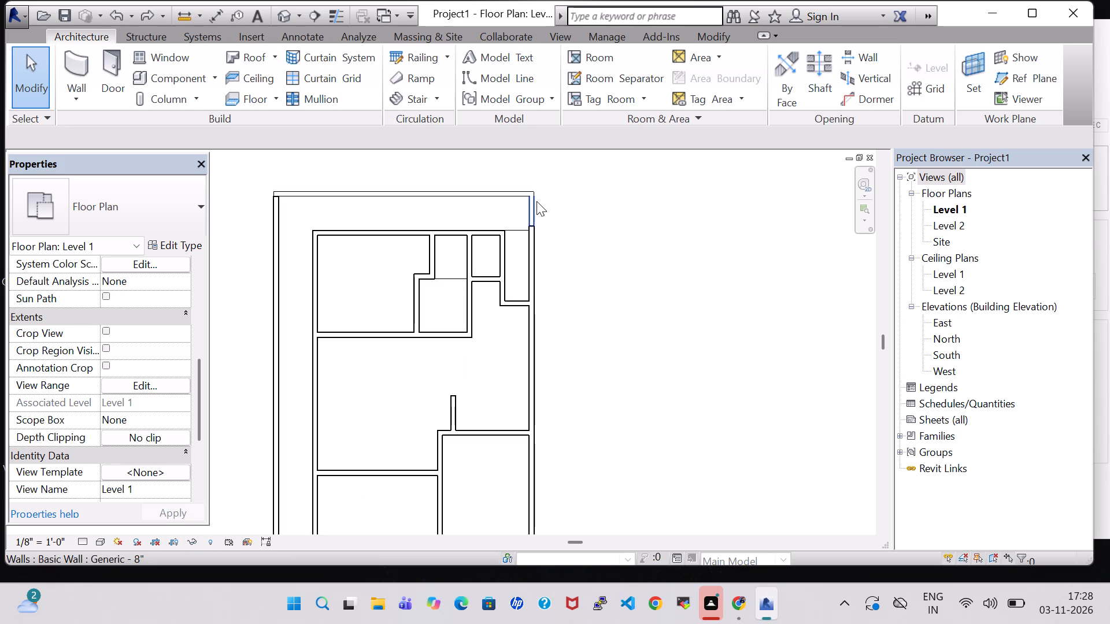
left_click(536, 201)
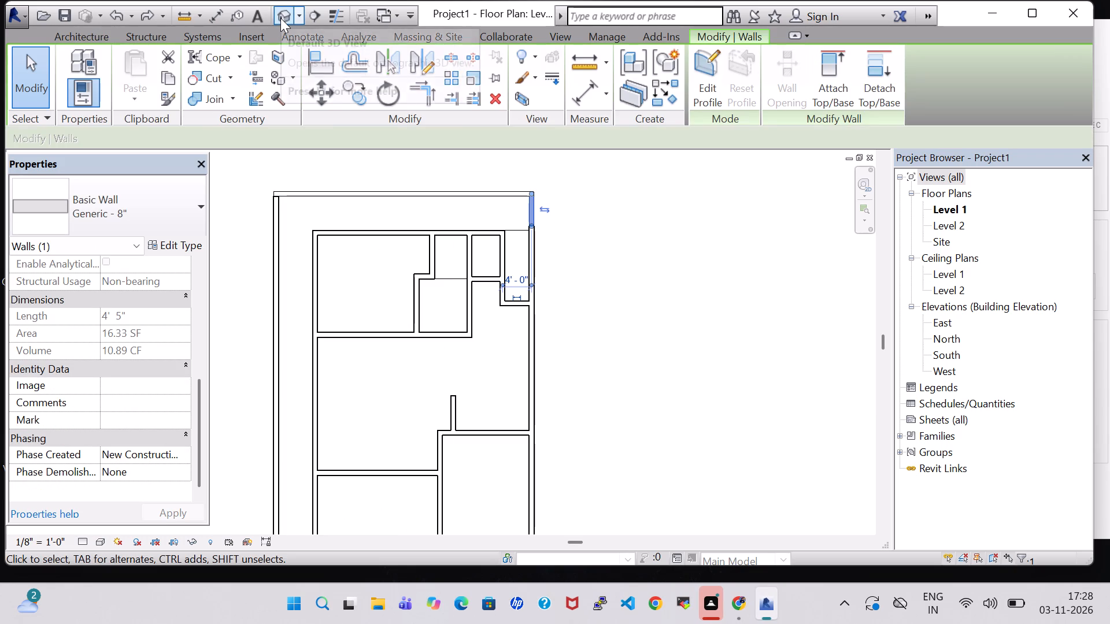
left_click(598, 254)
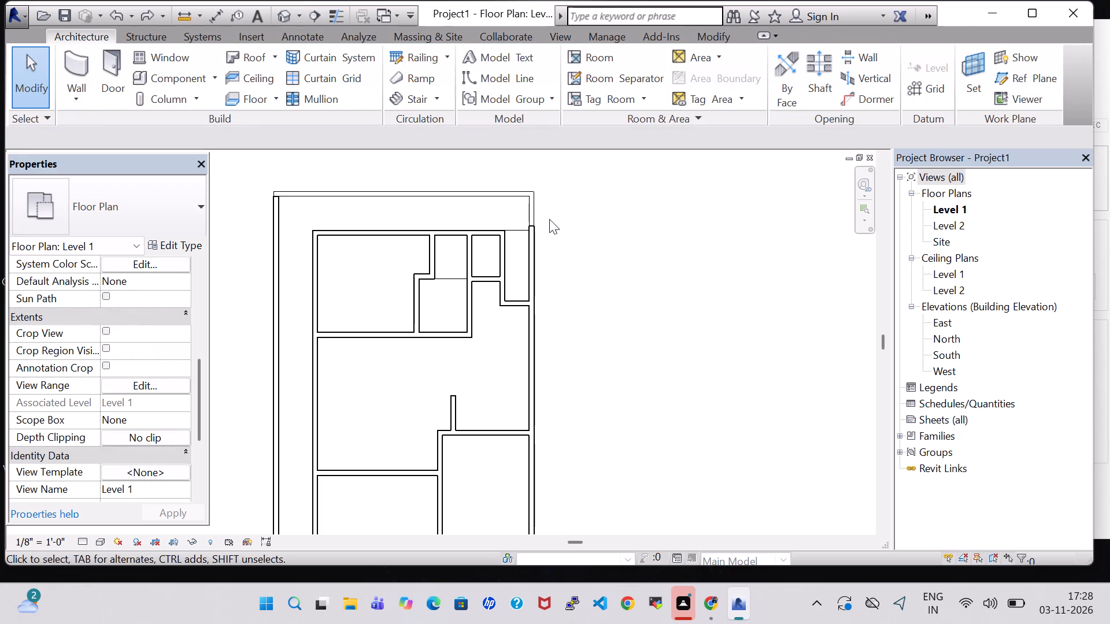
left_click(465, 307)
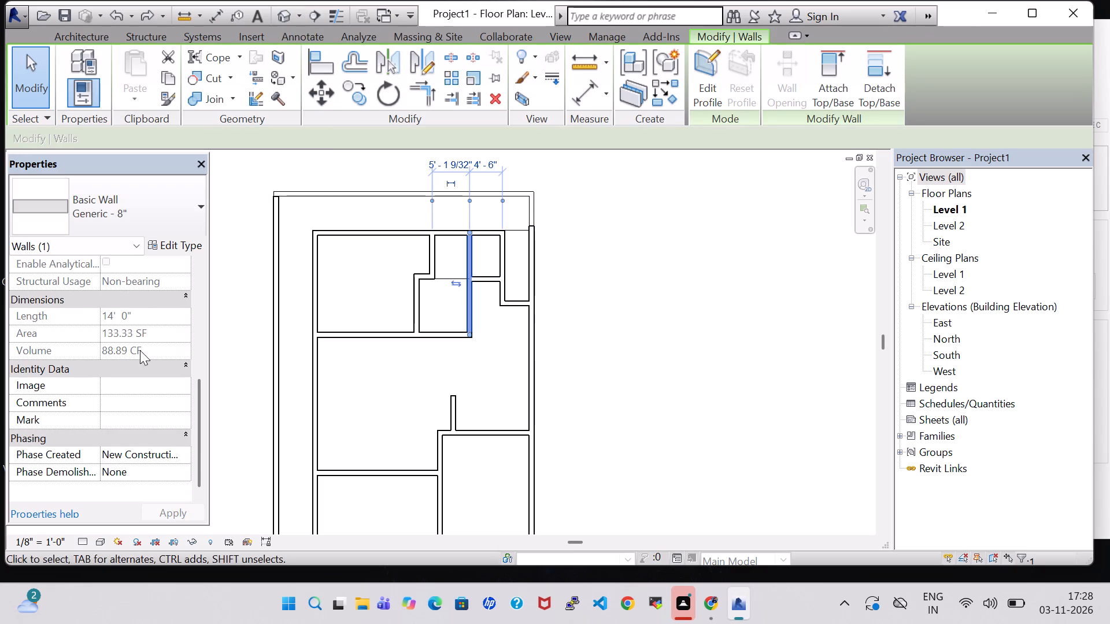
Check the project's length unit format, keeping feet and fractional inches rounded to the nearest 1/32".
key("u")
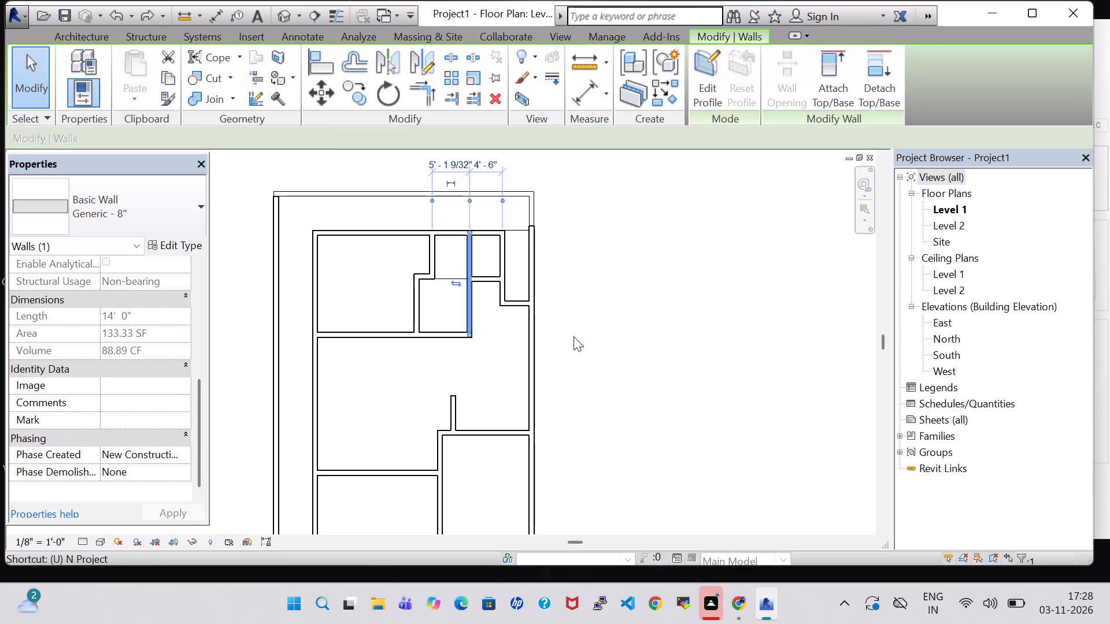
key("n")
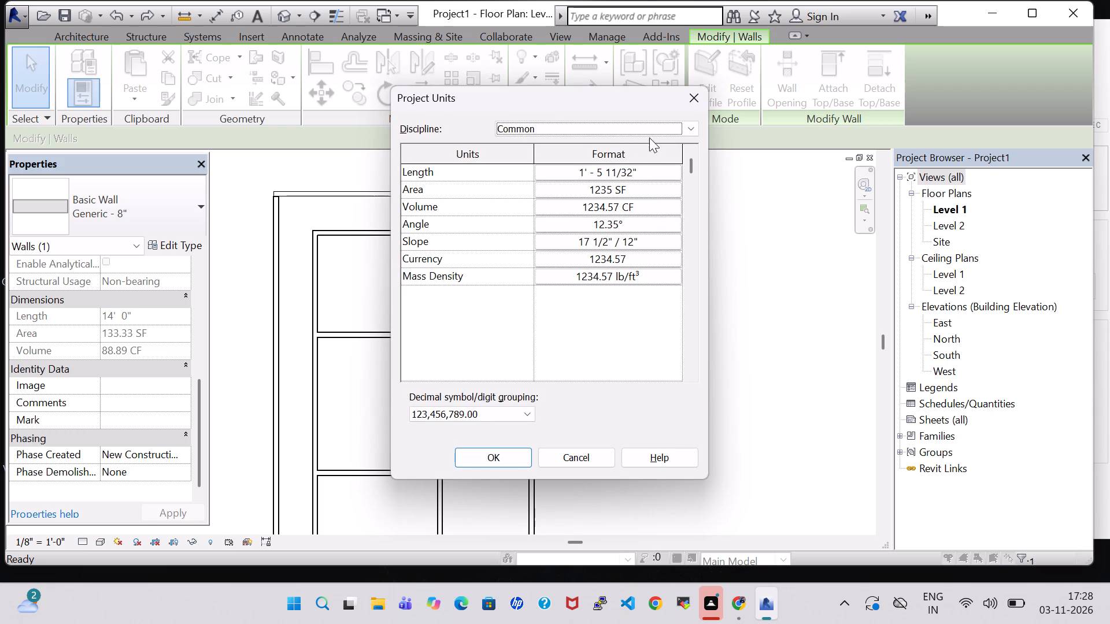
left_click(694, 129)
left_click(588, 328)
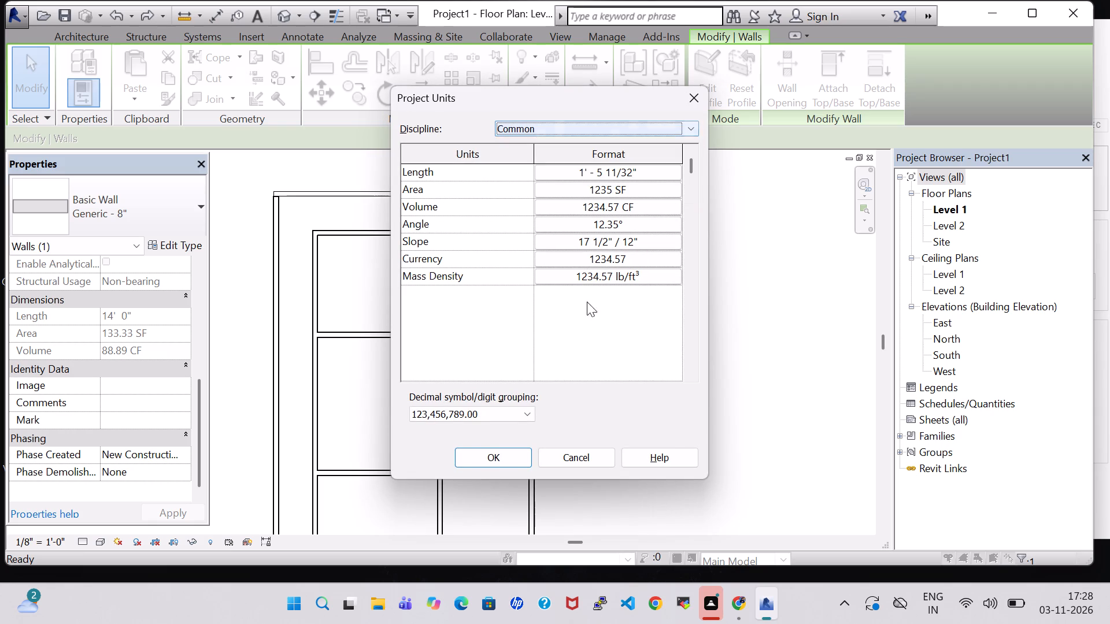
left_click(613, 167)
left_click(623, 210)
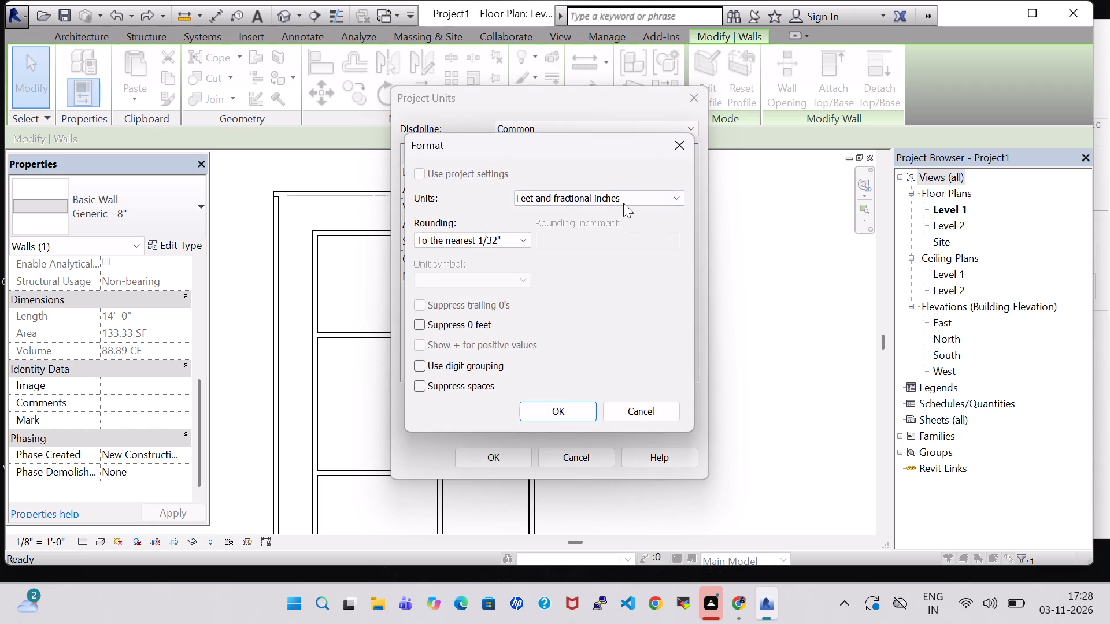
left_click(624, 202)
left_click(606, 225)
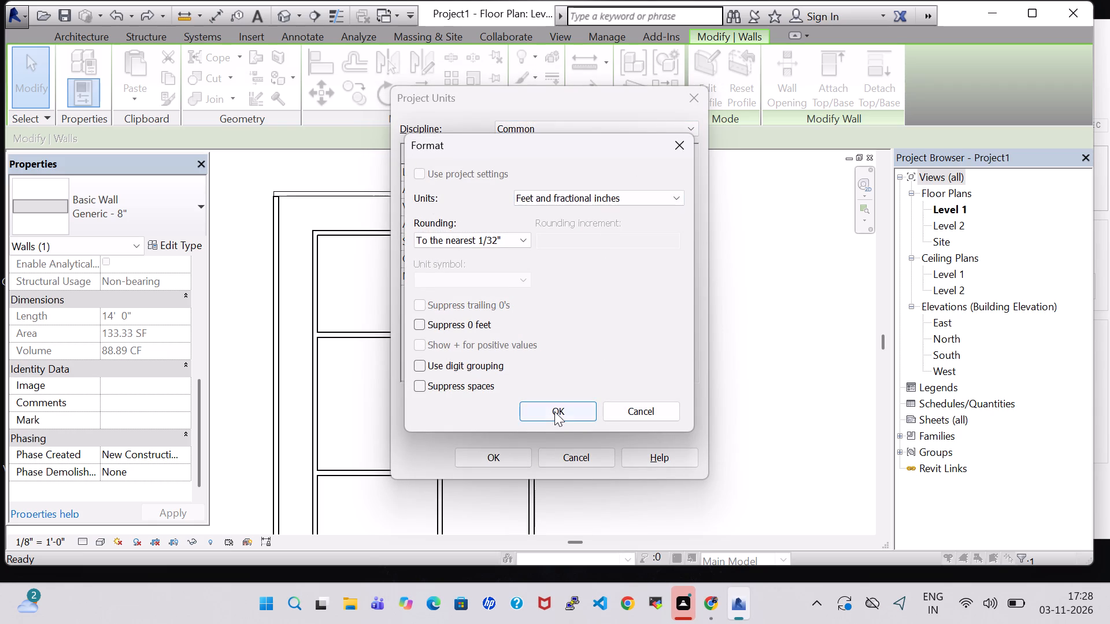
left_click(554, 411)
left_click(475, 470)
left_click(479, 458)
left_click(695, 322)
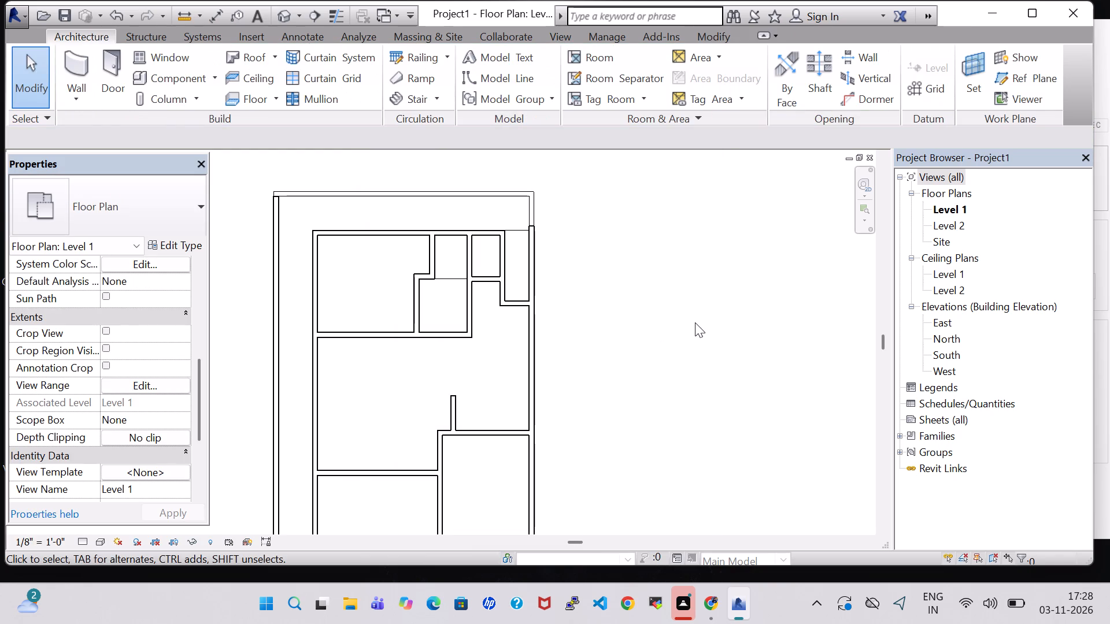
Inspect the instance properties of the interior wall along the south side of the northern rooms.
left_click(411, 340)
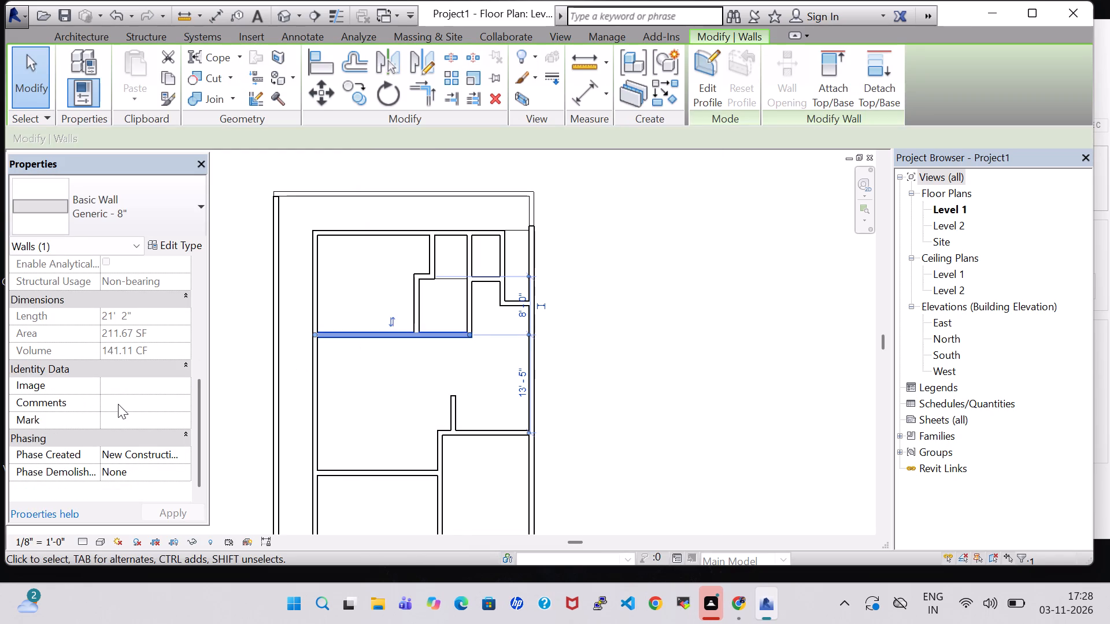
scroll(118, 404, "down", 2)
left_click(196, 161)
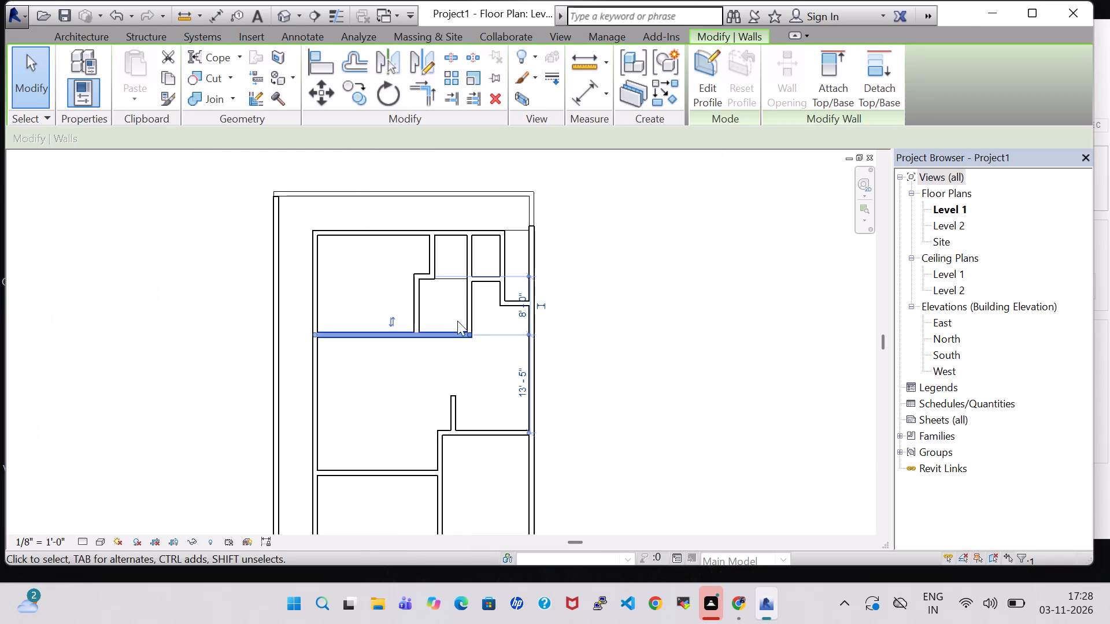
right_click(574, 321)
left_click(643, 571)
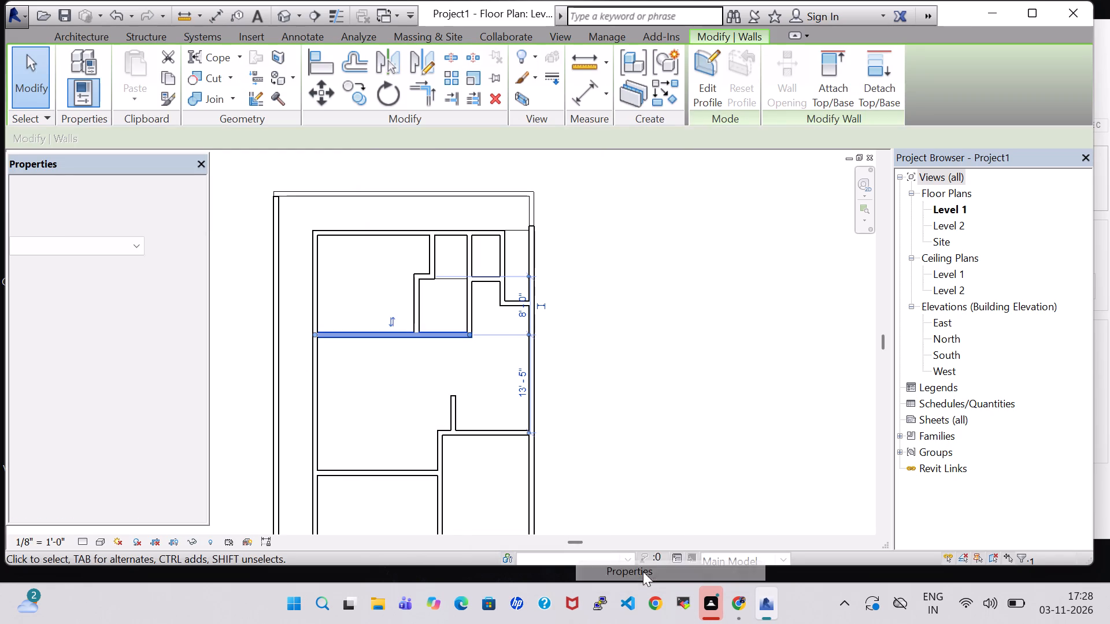
left_click(621, 310)
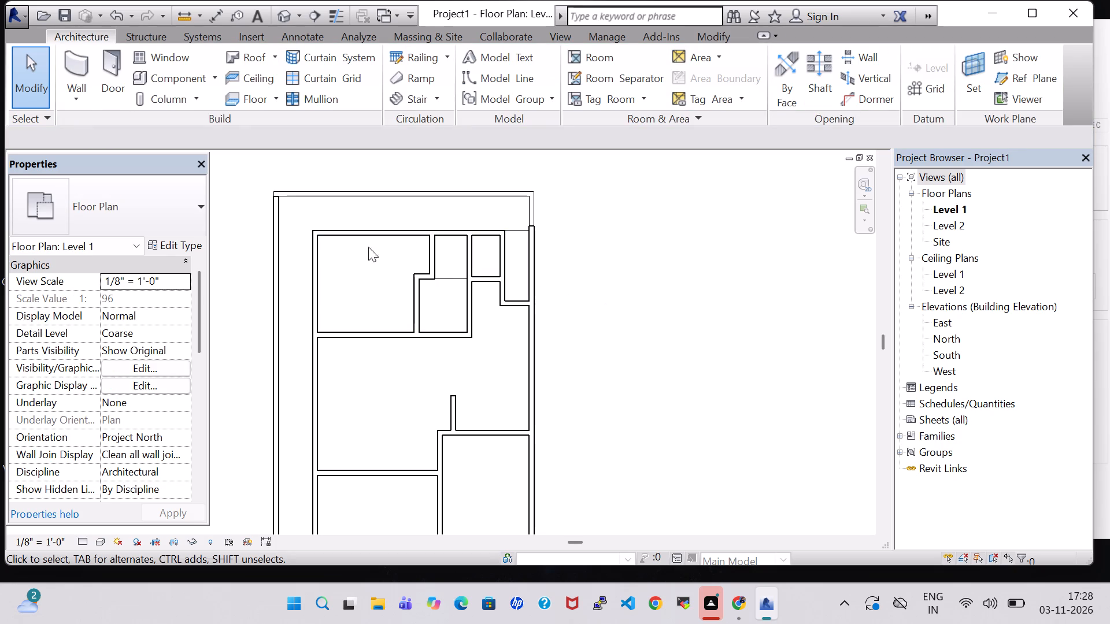
Set the unconnected height of the plot's west boundary wall to 4' 0".
left_click(280, 232)
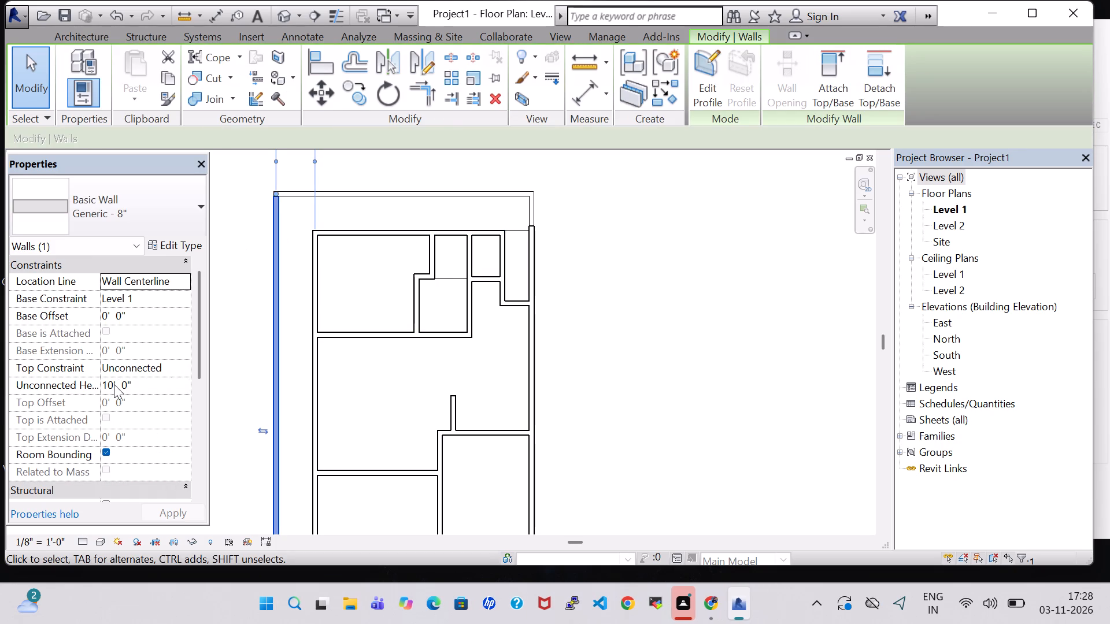
left_click(114, 384)
key("BackSpace")
key("BackSpace")
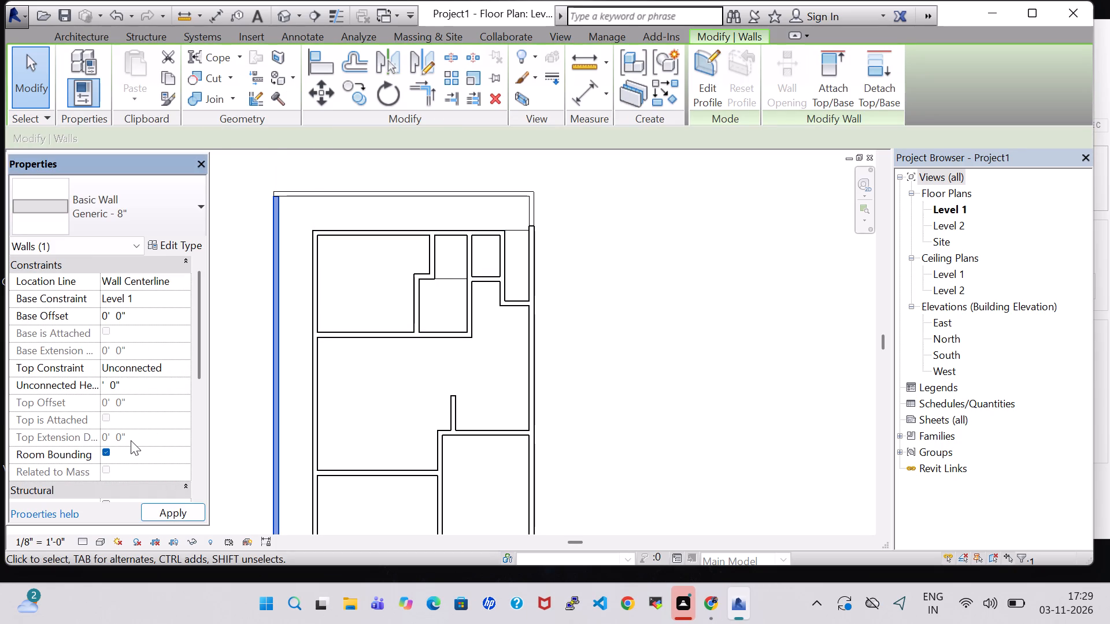
key("4")
key("Return")
left_click(616, 361)
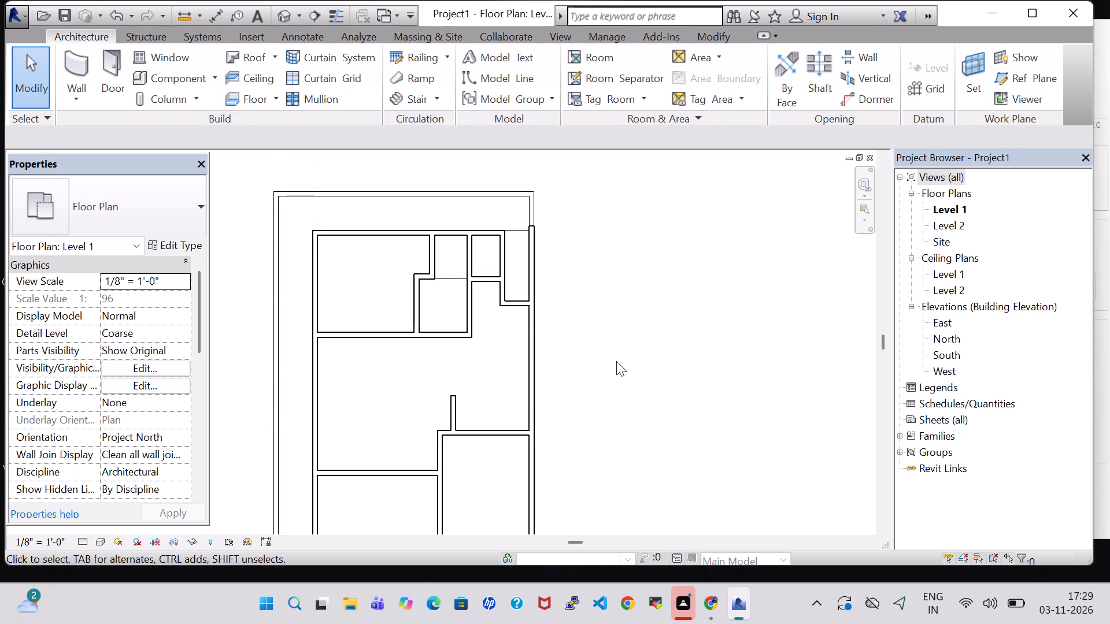
Examine the northwest boundary corner and the surrounding floor plan after lowering the west wall.
scroll(254, 145, "up", 5)
scroll(442, 356, "up", 2)
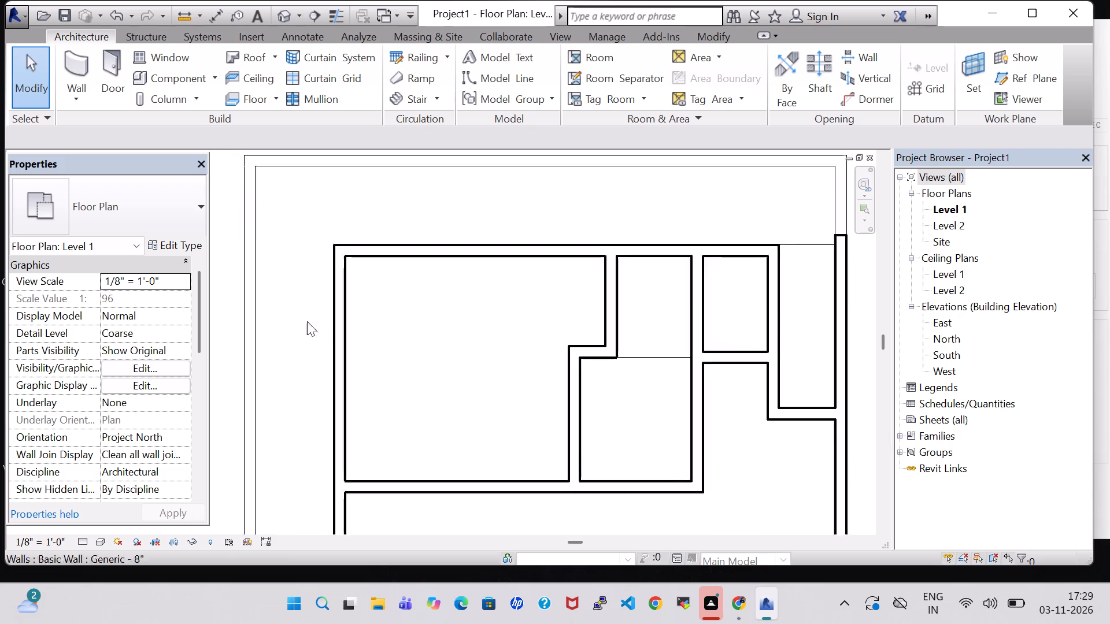
scroll(307, 321, "up", 2)
middle_click_drag(243, 256, 287, 356)
scroll(298, 287, "up", 3)
scroll(316, 302, "down", 2)
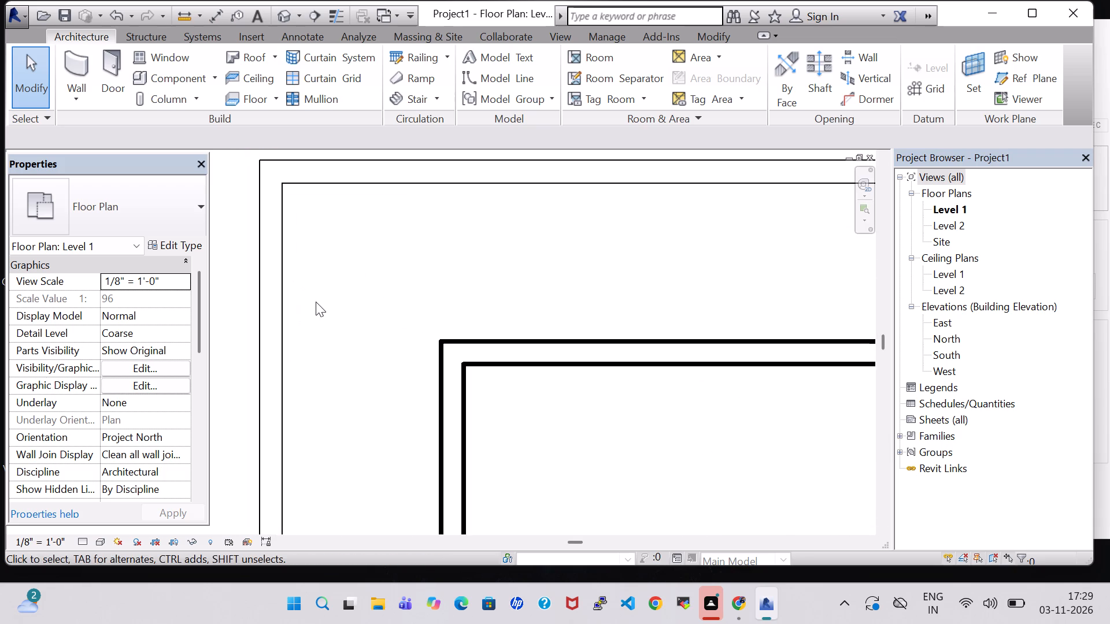
scroll(316, 302, "down", 9)
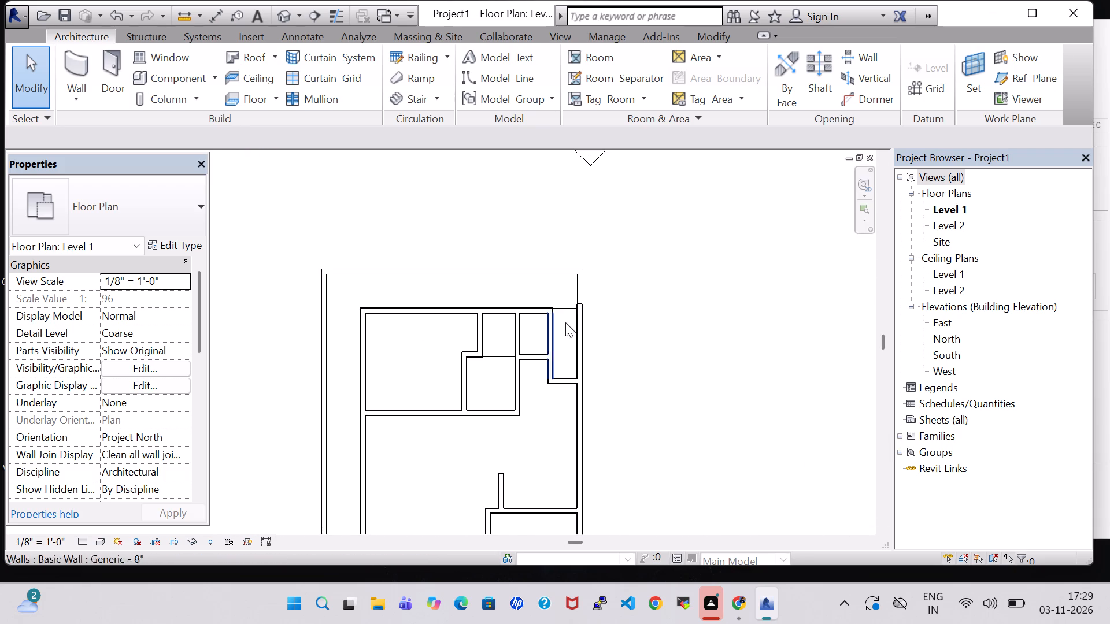
middle_click_drag(700, 359, 682, 261)
scroll(682, 261, "down", 2)
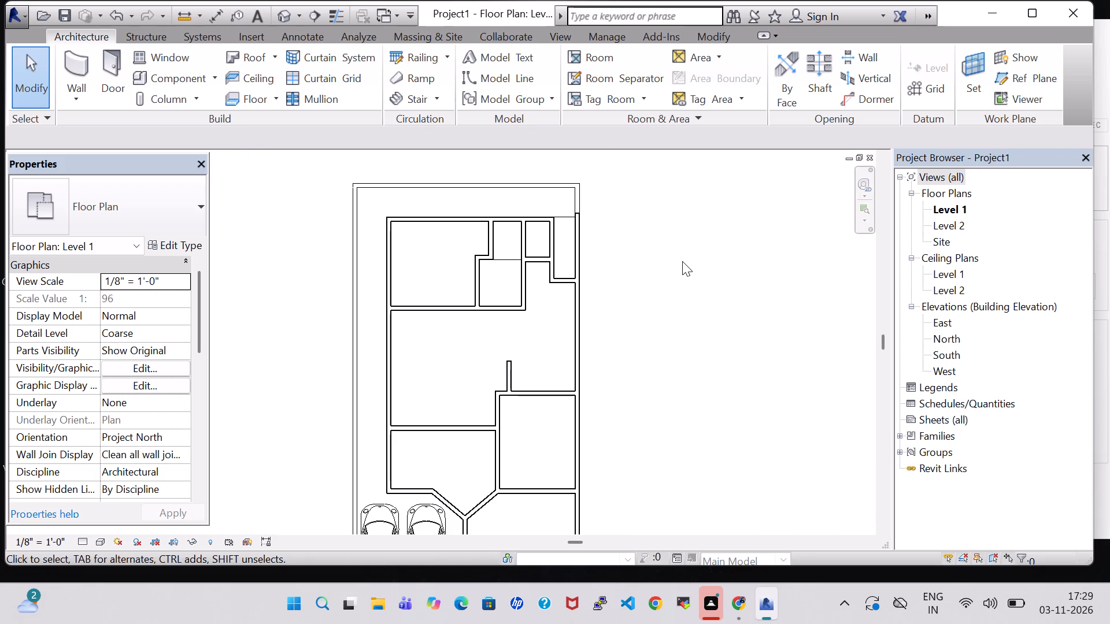
Nudge the 10' high east wall slightly south toward the line of the house's north wall.
scroll(586, 246, "up", 3)
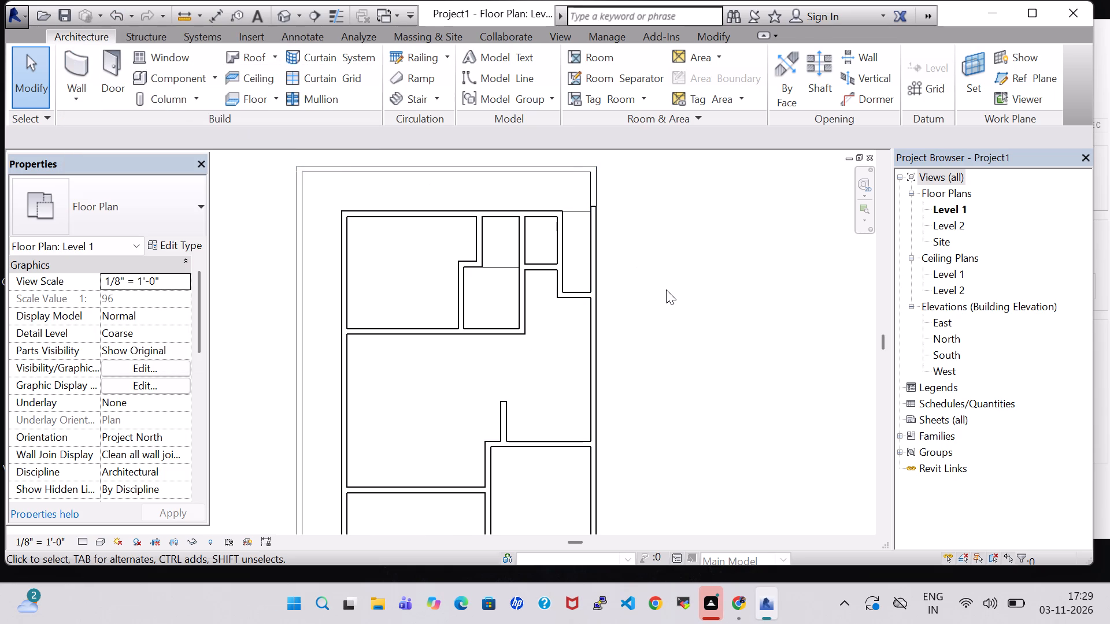
scroll(623, 226, "up", 5)
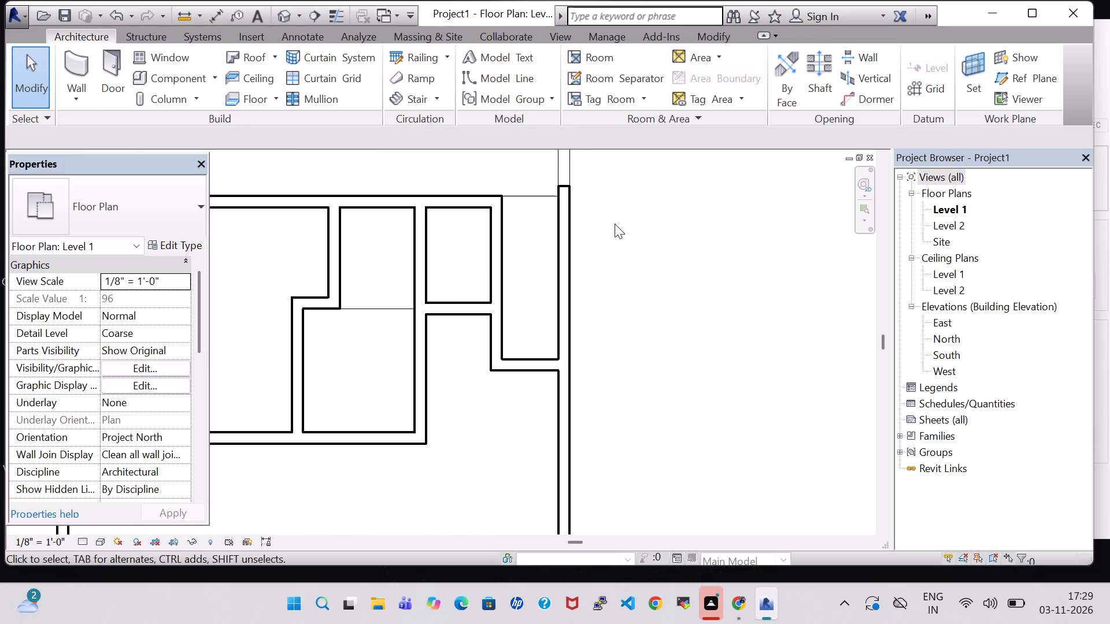
left_click(567, 186)
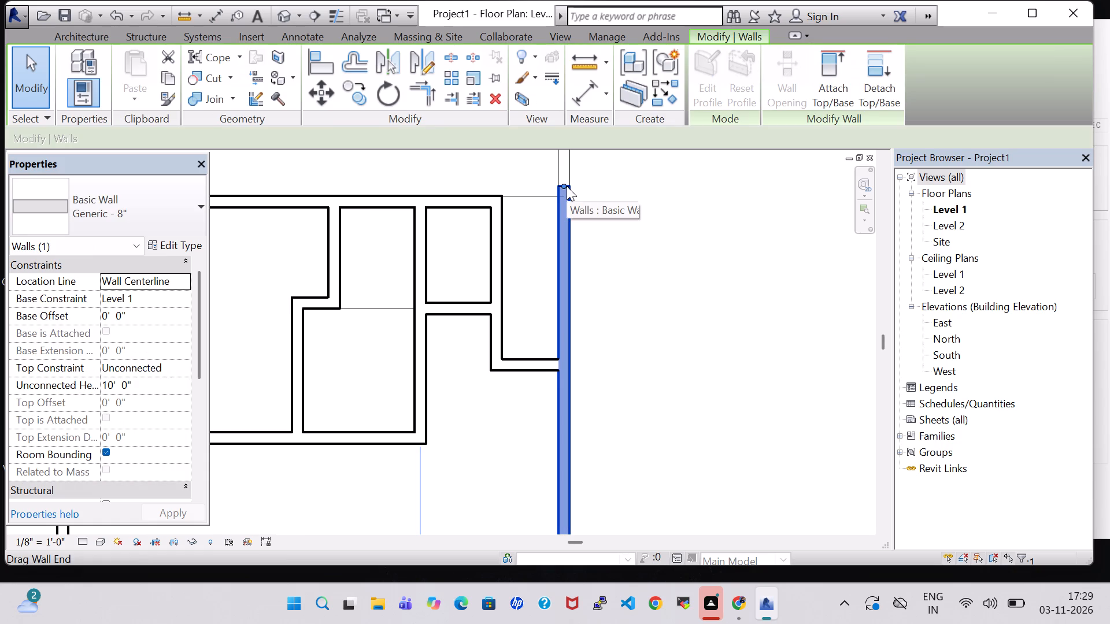
key("Down")
key("Down")
key("Down")
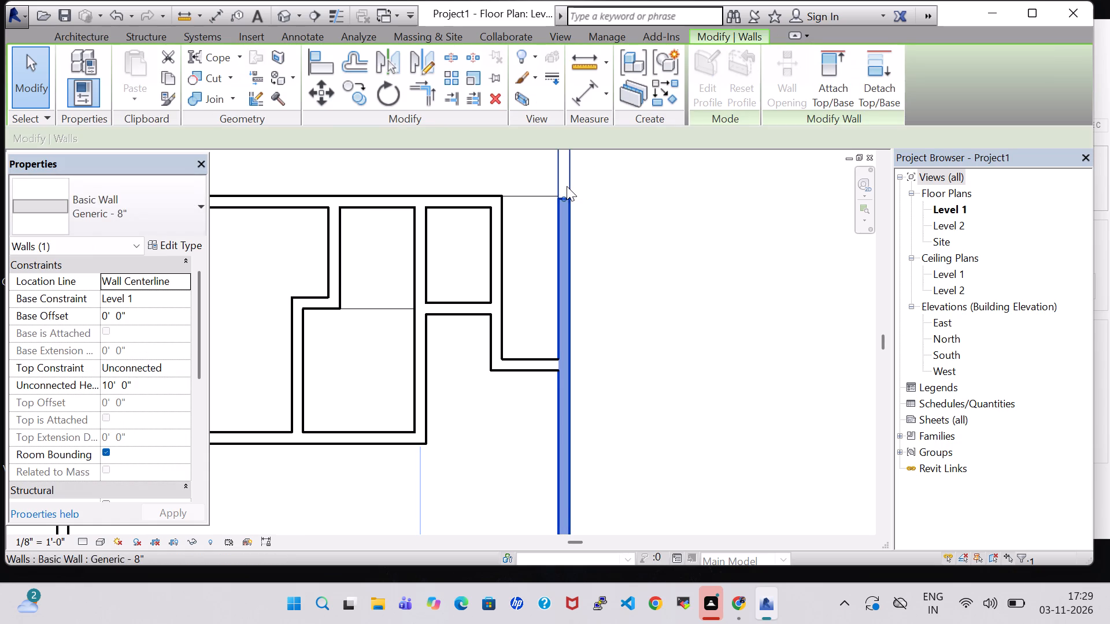
key("Up")
left_click(650, 221)
Fine-tune the 10' high east wall with a further small nudge south, bringing its north end level with the house's north wall.
scroll(650, 221, "down", 11)
middle_click_drag(732, 370, 716, 360)
scroll(689, 362, "up", 6)
middle_click_drag(680, 376, 706, 259)
scroll(706, 259, "down", 3)
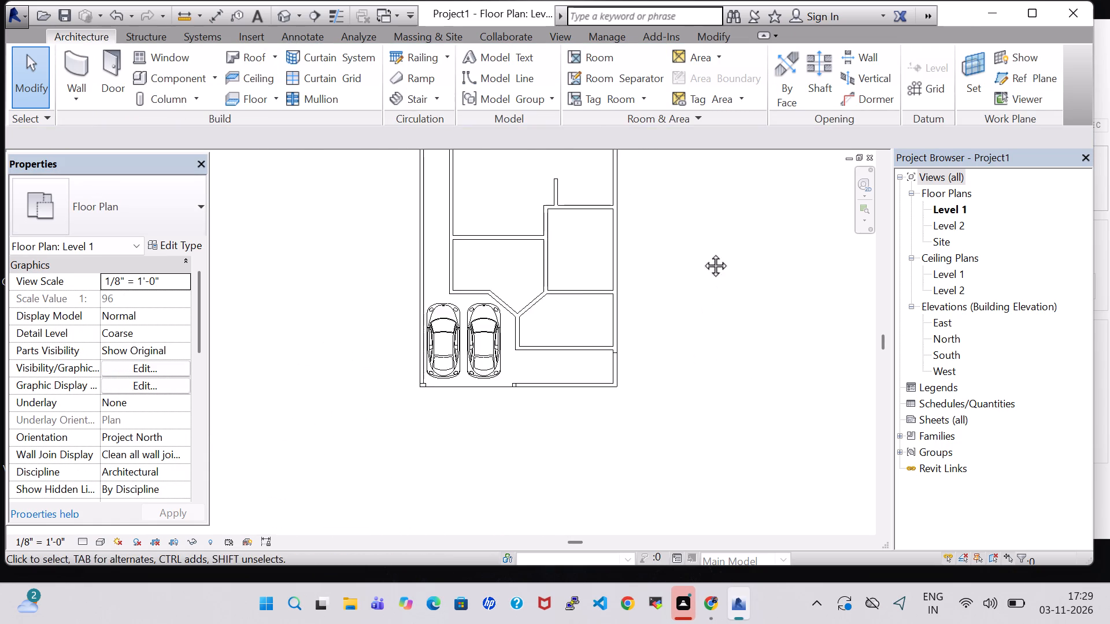
middle_click_drag(702, 252, 717, 444)
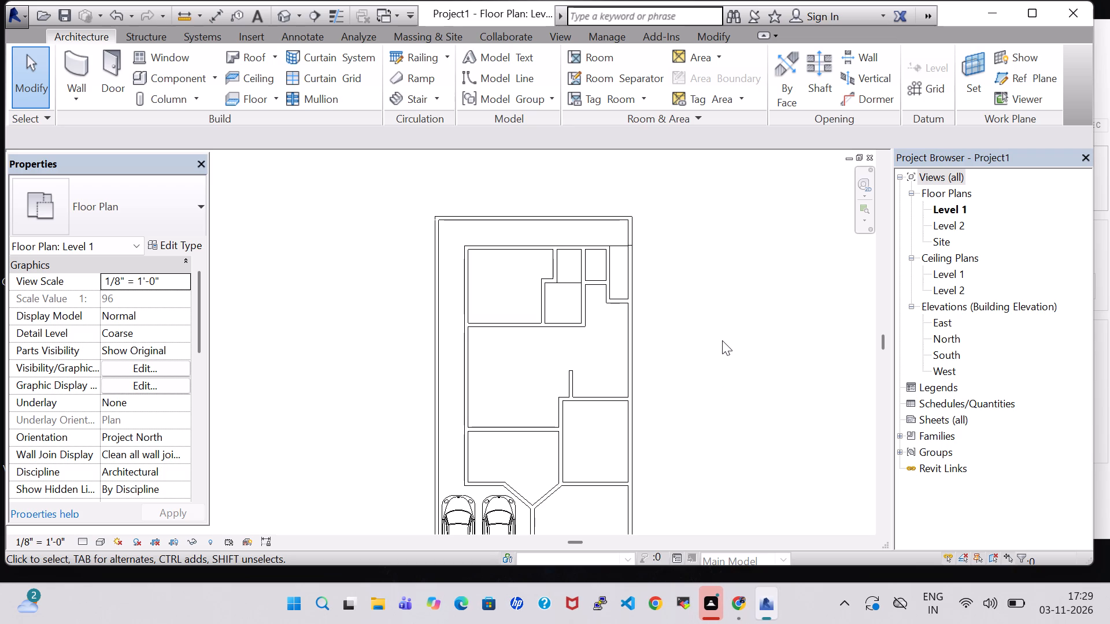
scroll(627, 250, "up", 3)
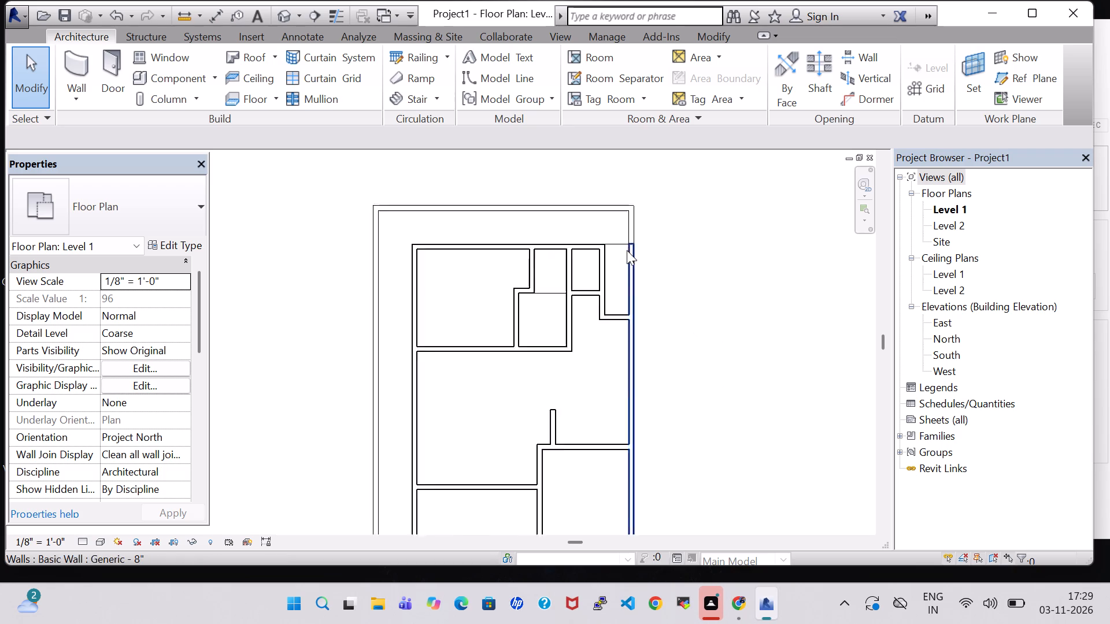
scroll(627, 250, "up", 3)
scroll(616, 260, "down", 1)
scroll(616, 263, "up", 5)
left_click(651, 218)
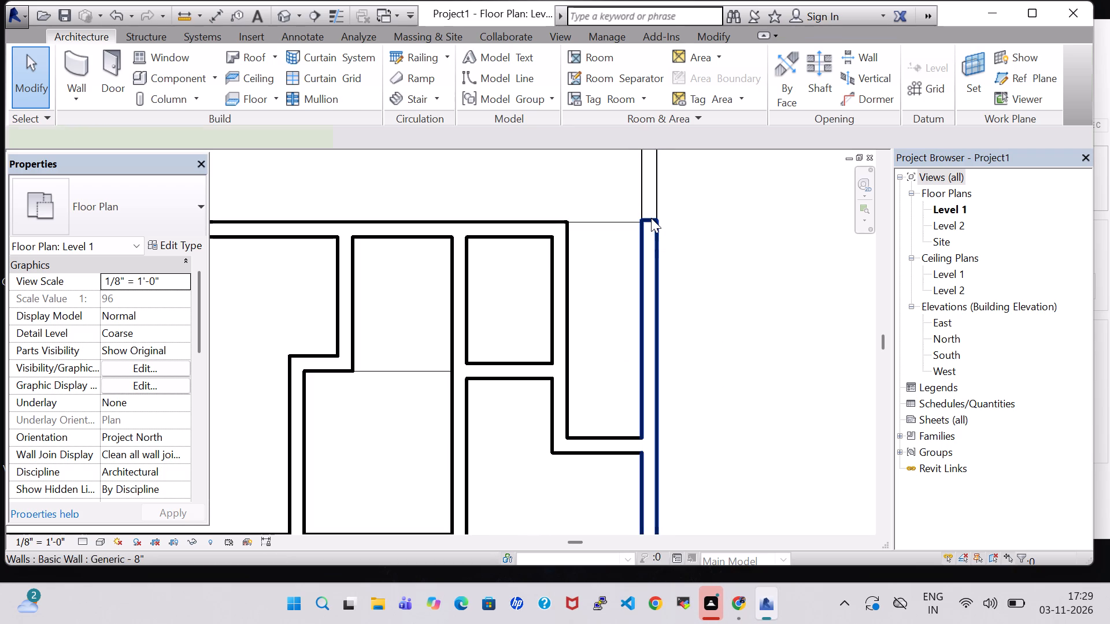
key("Down")
key("Up")
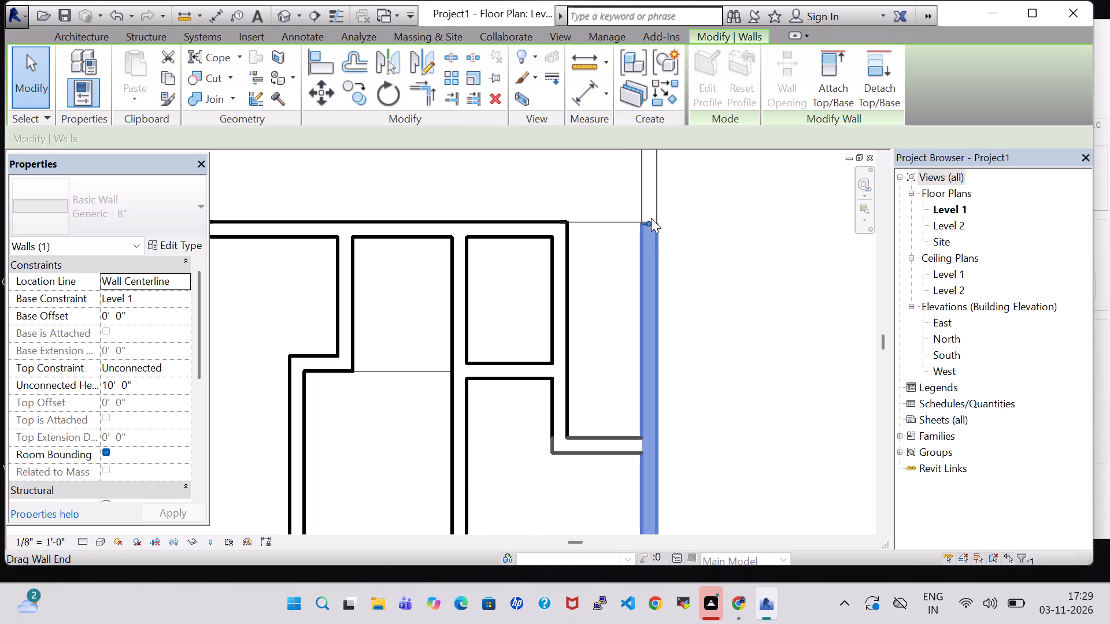
key("Right")
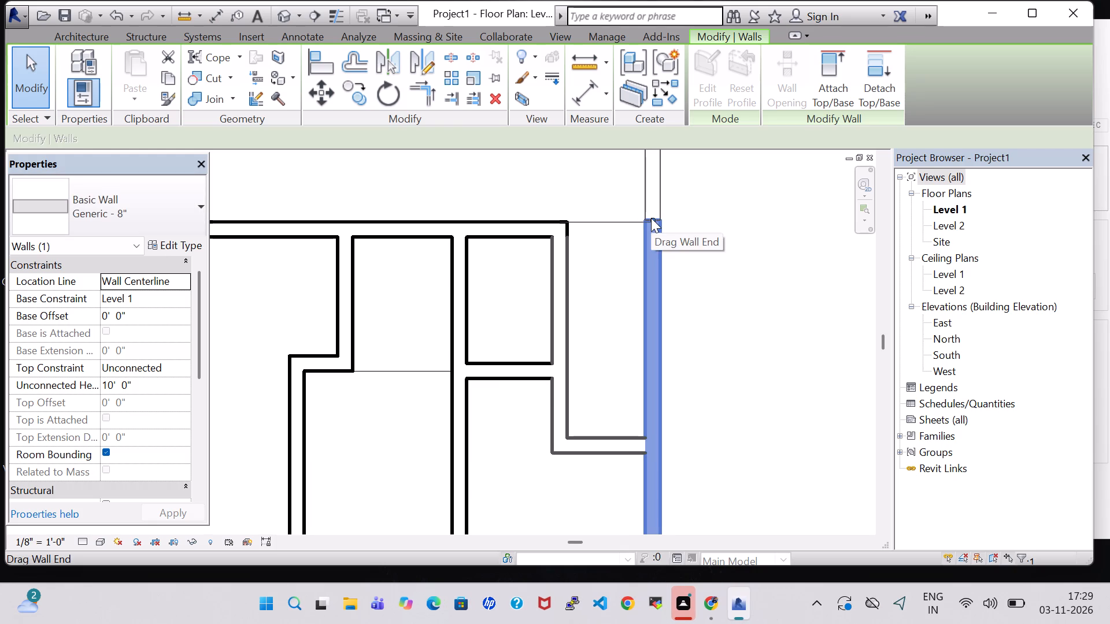
key("Left")
key("Down")
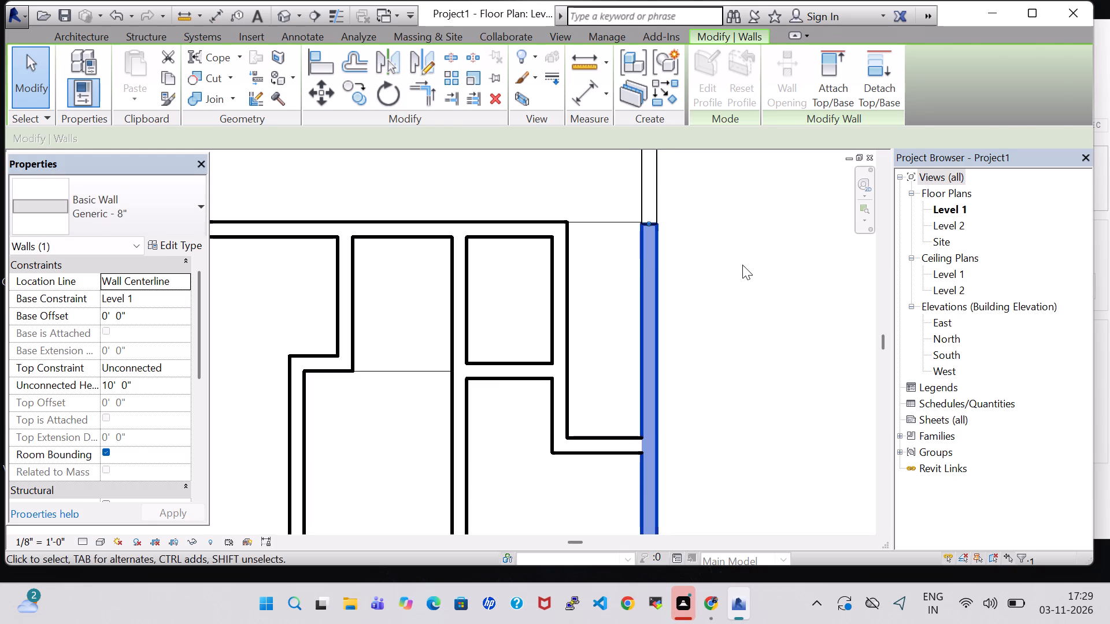
left_click(742, 266)
Examine the east wall along its length and its southern end near the southeast boundary corner.
scroll(742, 266, "down", 6)
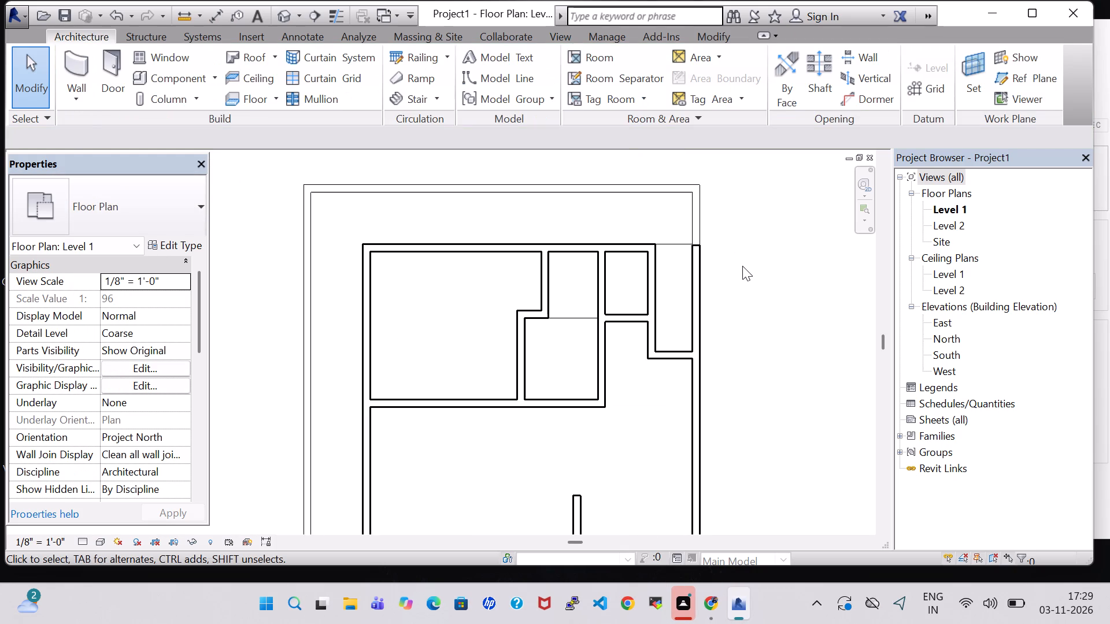
scroll(742, 266, "down", 2)
scroll(774, 394, "down", 1)
middle_click_drag(774, 394, 687, 297)
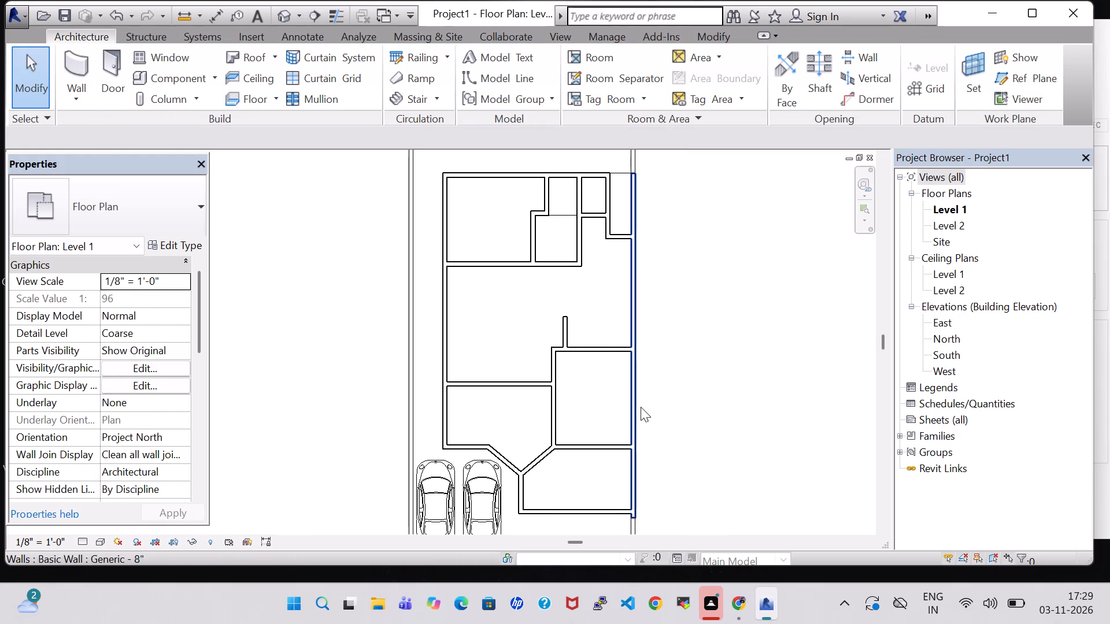
middle_click_drag(678, 464, 678, 369)
scroll(629, 432, "up", 6)
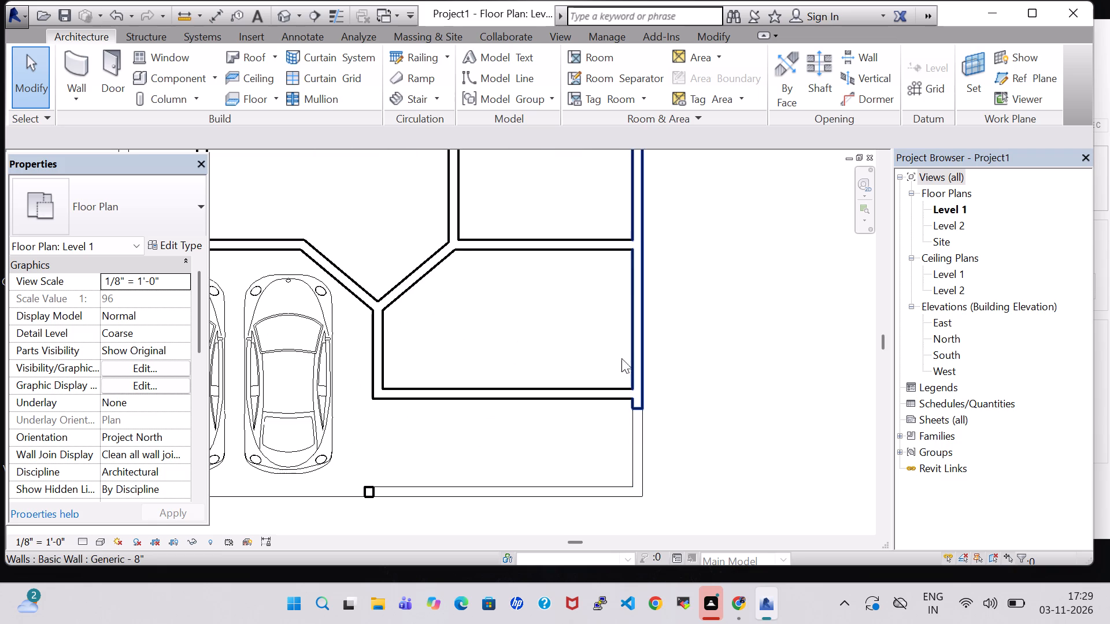
scroll(665, 344, "down", 4)
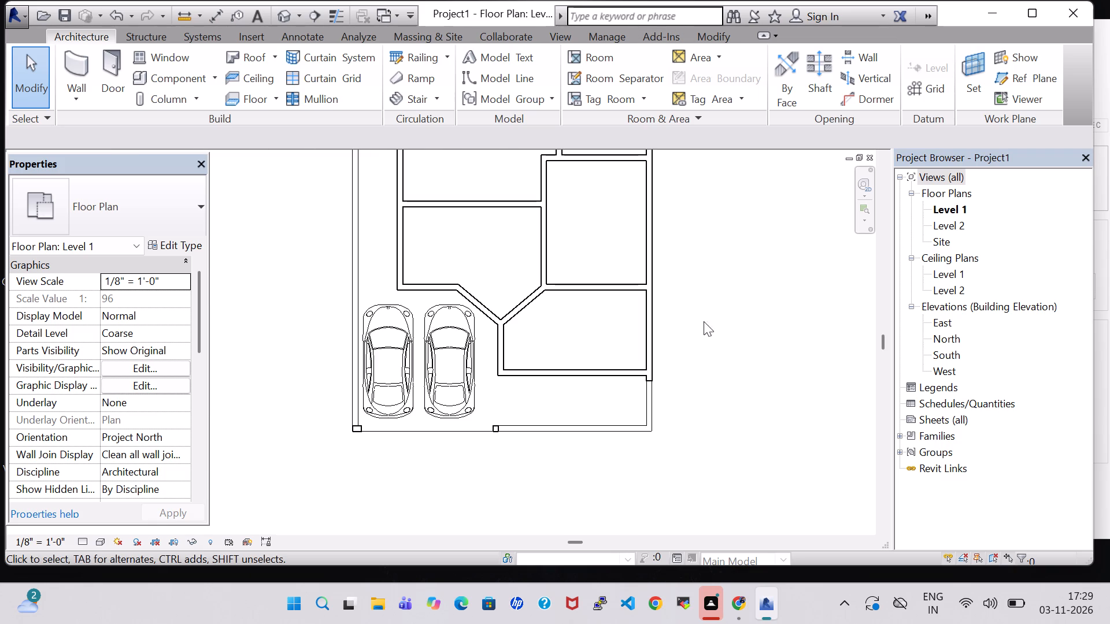
middle_click_drag(738, 290, 746, 363)
scroll(738, 290, "down", 1)
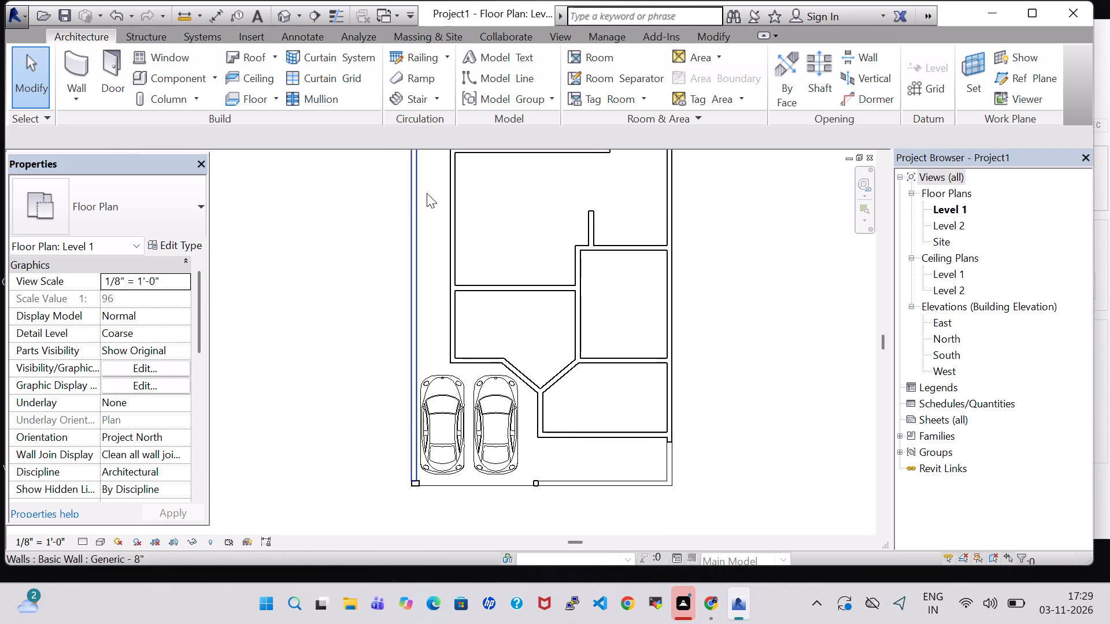
Set the 3D view's visual style to Realistic and orbit to inspect the house from the front.
left_click(284, 14)
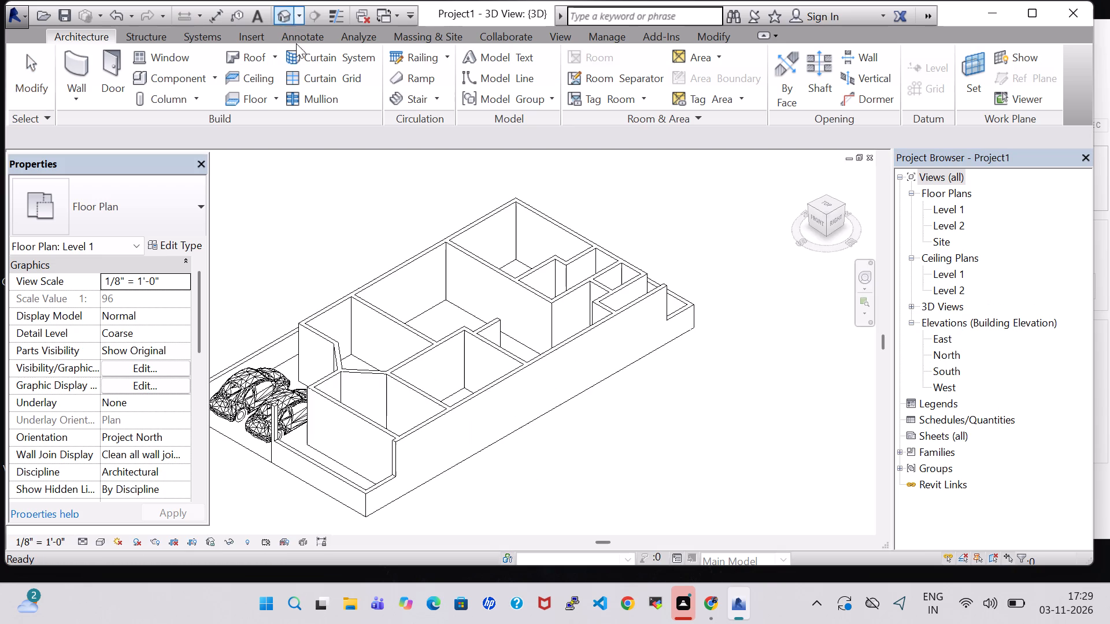
left_click(102, 541)
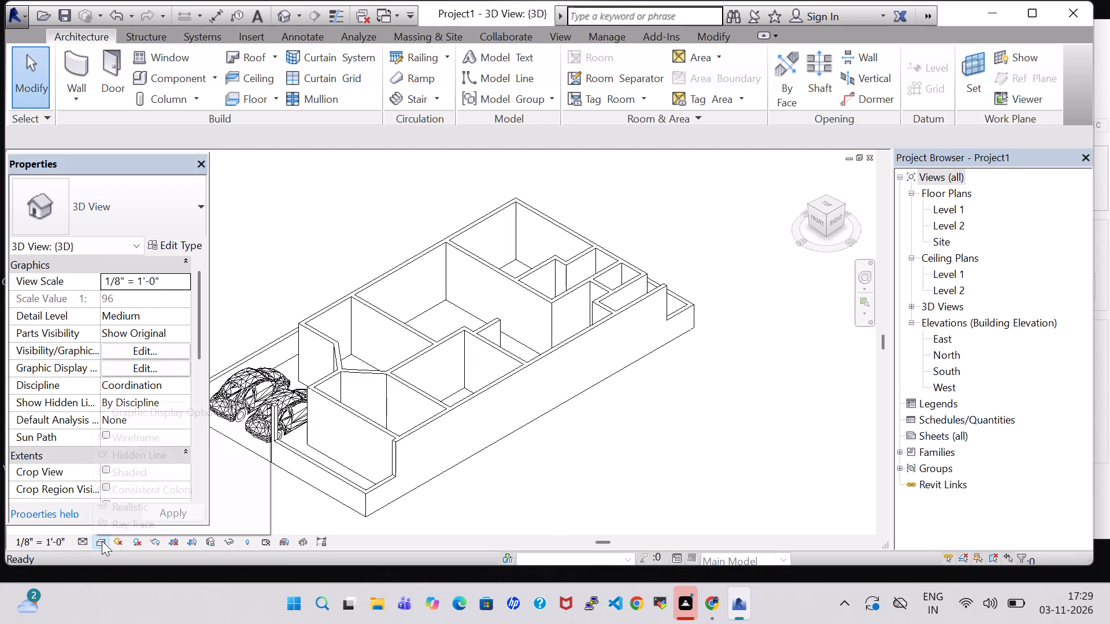
left_click(129, 504)
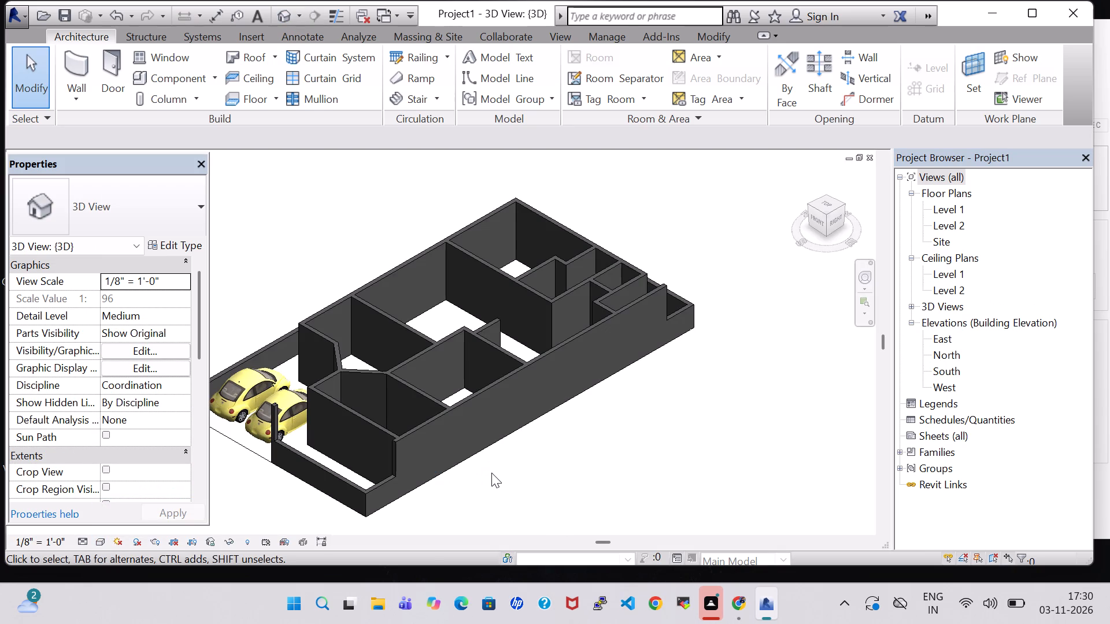
middle_click_drag(491, 473, 581, 474)
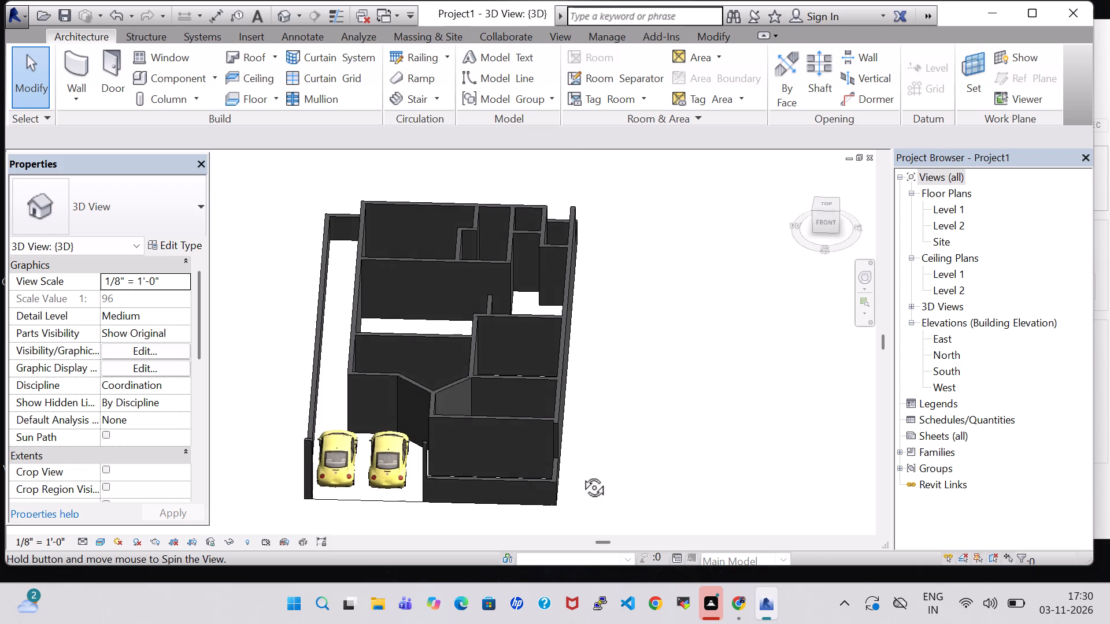
middle_click_drag(581, 474, 581, 481)
middle_click_drag(591, 455, 591, 443)
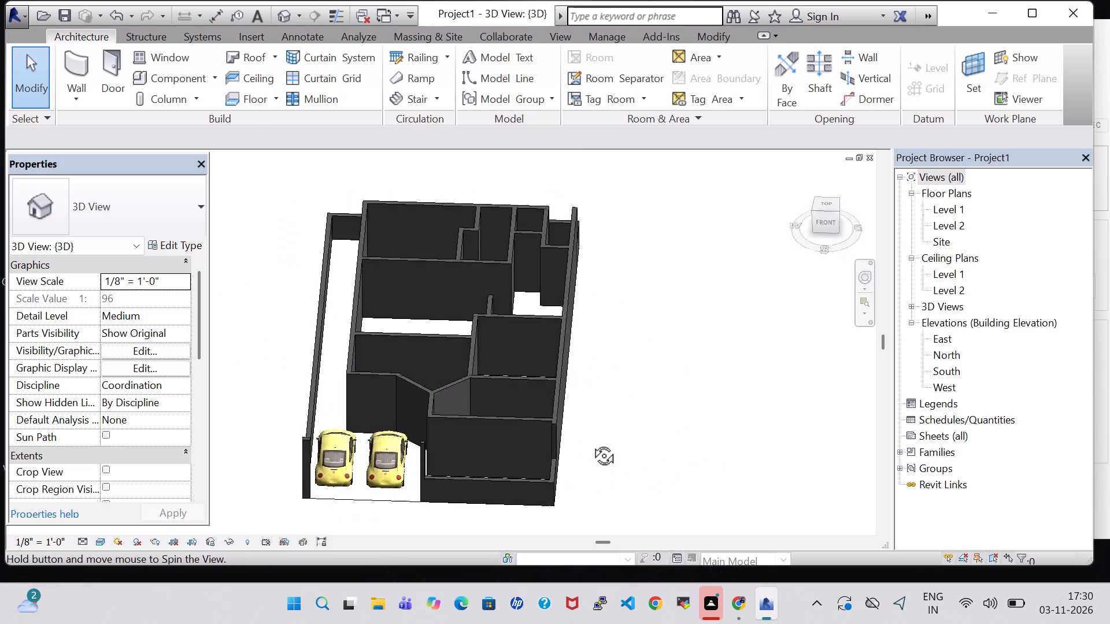
middle_click_drag(591, 443, 606, 430)
scroll(606, 430, "down", 1, "shift")
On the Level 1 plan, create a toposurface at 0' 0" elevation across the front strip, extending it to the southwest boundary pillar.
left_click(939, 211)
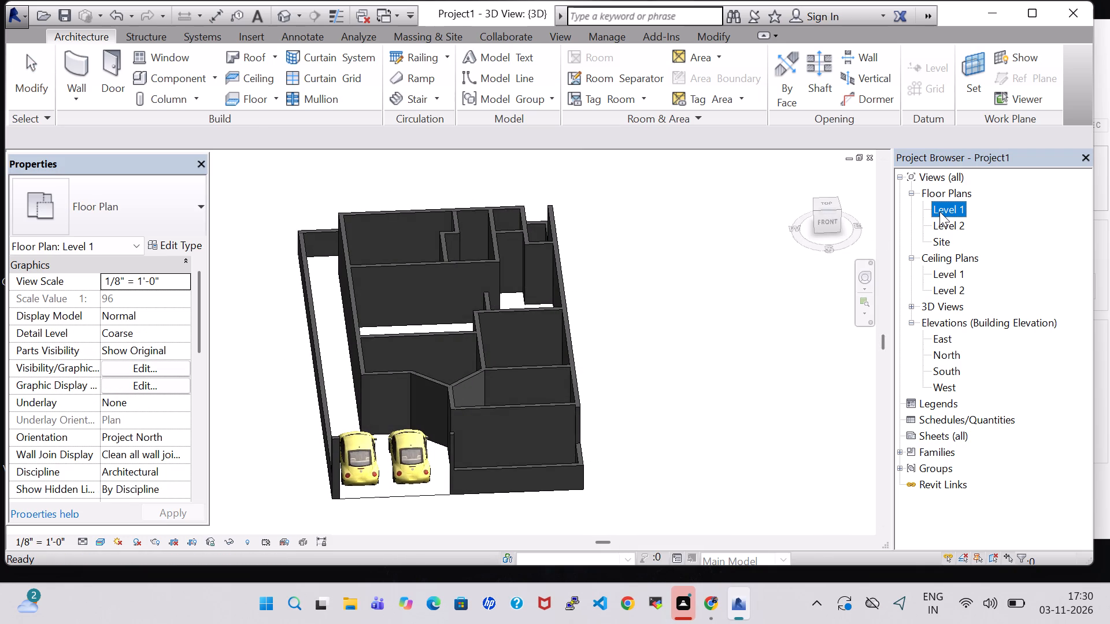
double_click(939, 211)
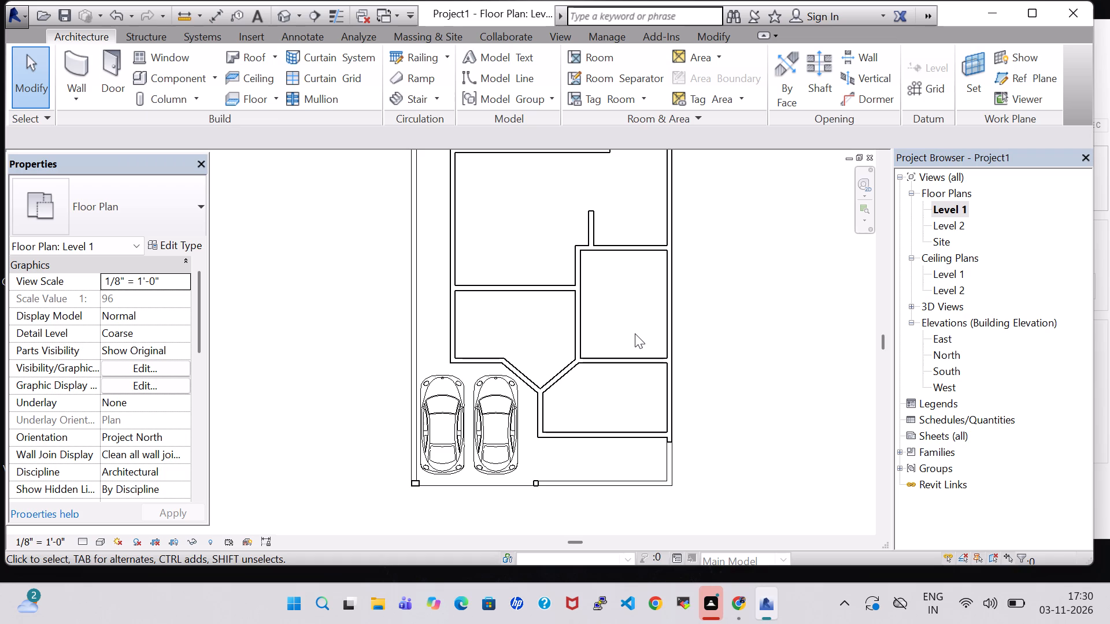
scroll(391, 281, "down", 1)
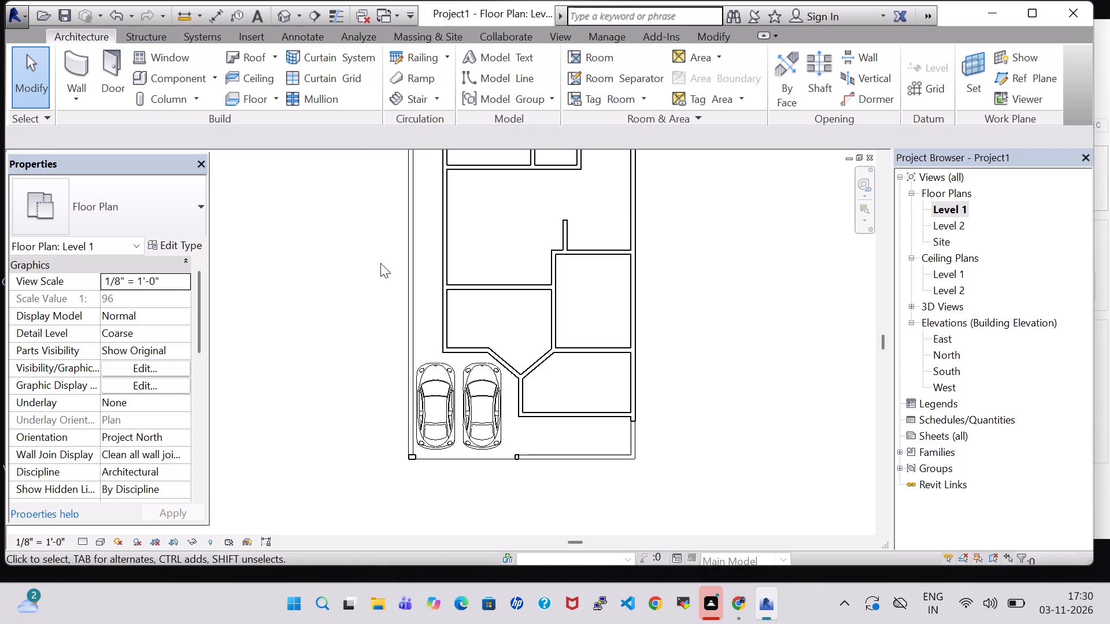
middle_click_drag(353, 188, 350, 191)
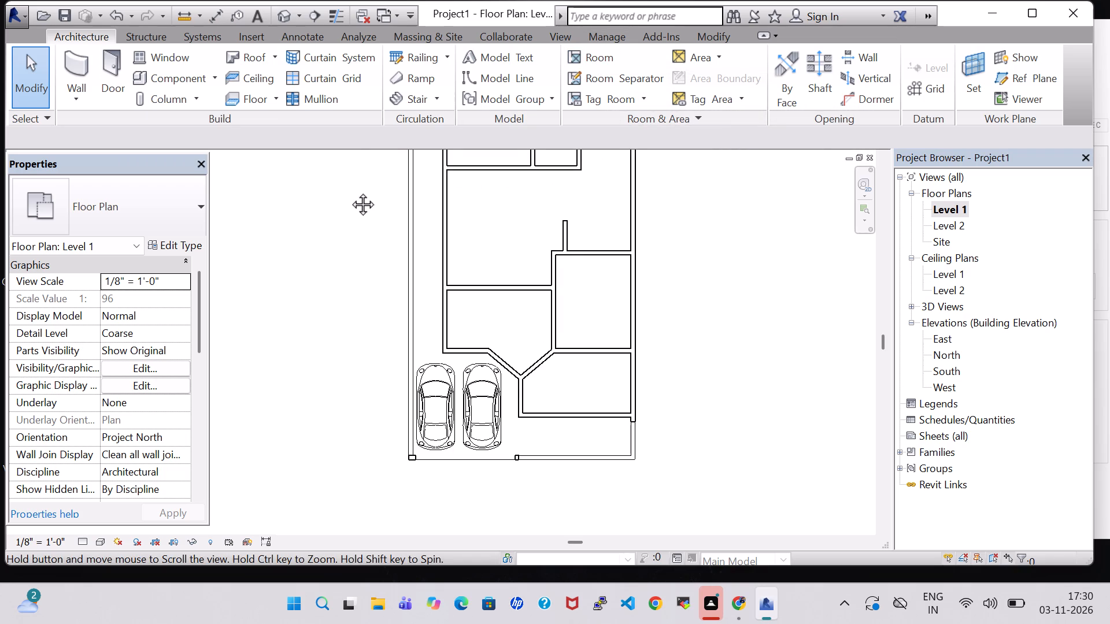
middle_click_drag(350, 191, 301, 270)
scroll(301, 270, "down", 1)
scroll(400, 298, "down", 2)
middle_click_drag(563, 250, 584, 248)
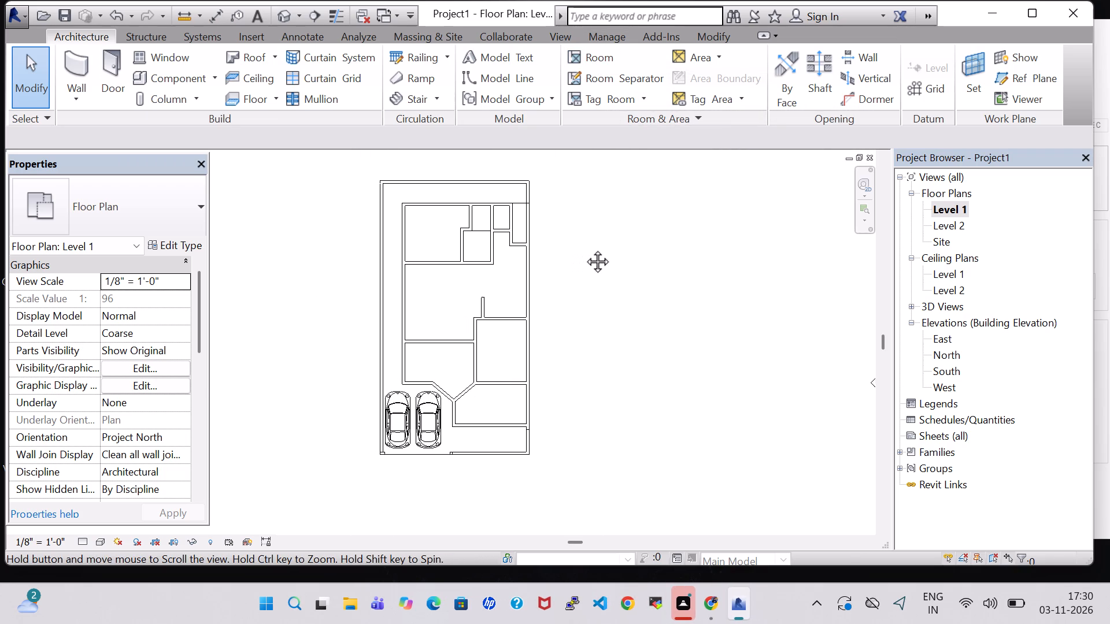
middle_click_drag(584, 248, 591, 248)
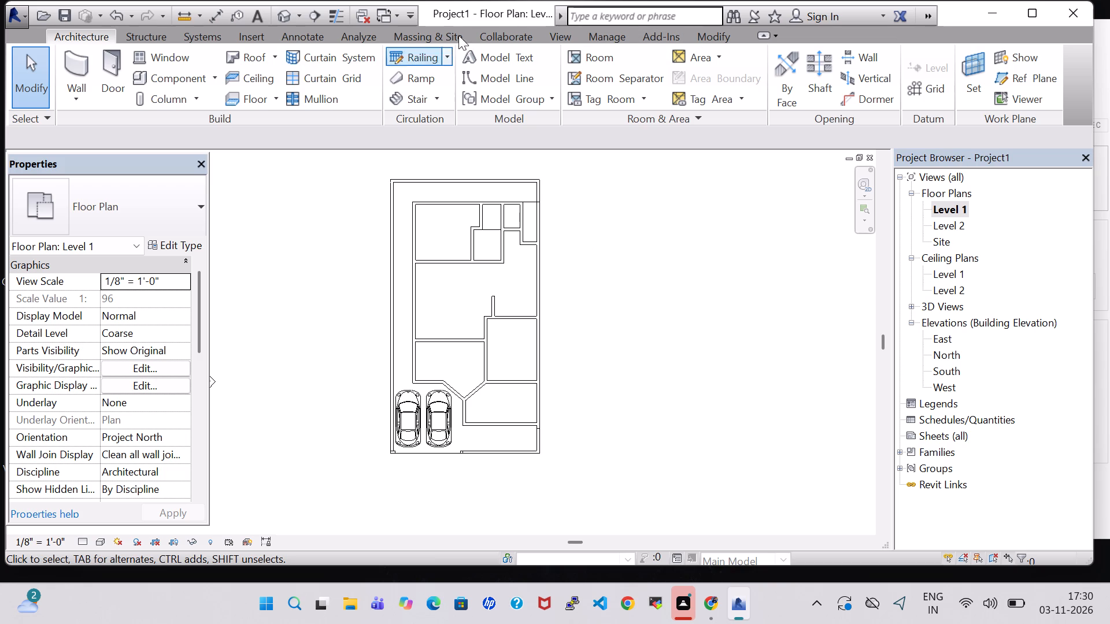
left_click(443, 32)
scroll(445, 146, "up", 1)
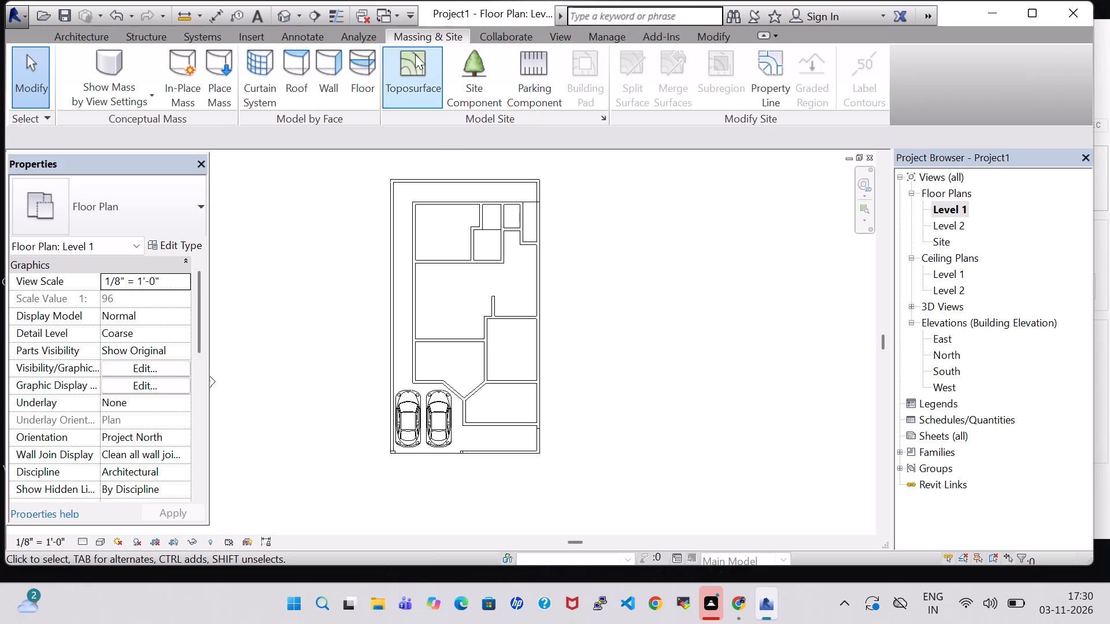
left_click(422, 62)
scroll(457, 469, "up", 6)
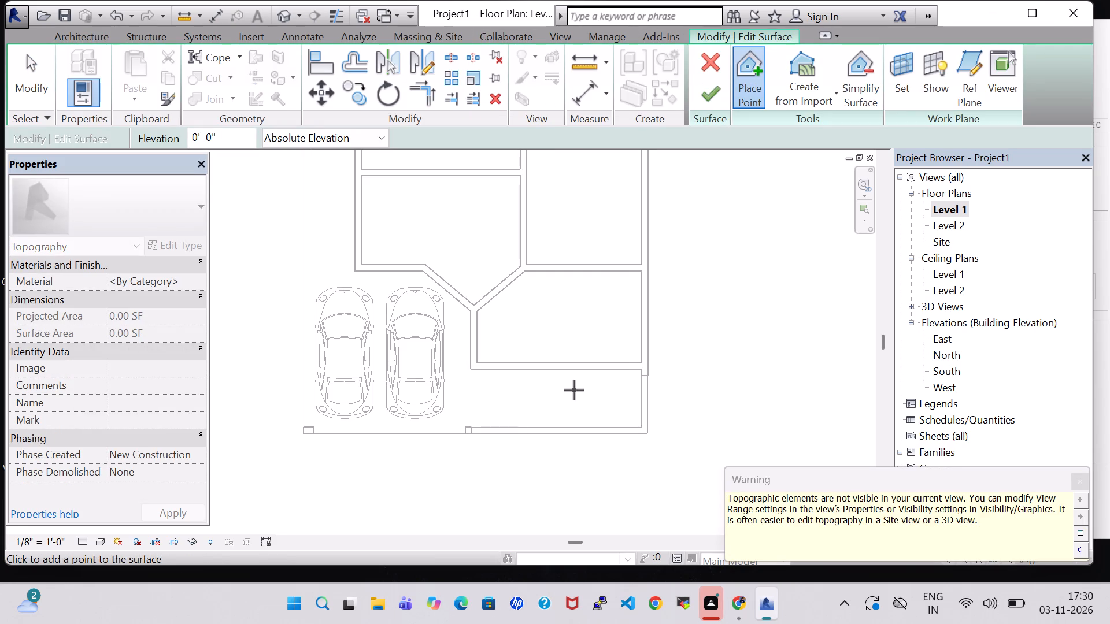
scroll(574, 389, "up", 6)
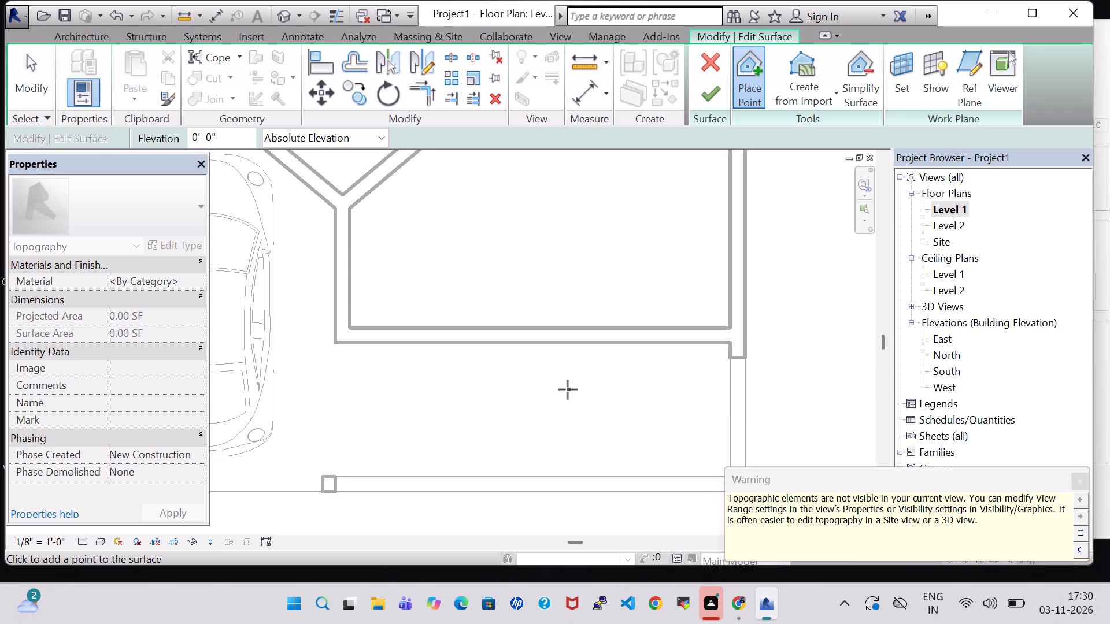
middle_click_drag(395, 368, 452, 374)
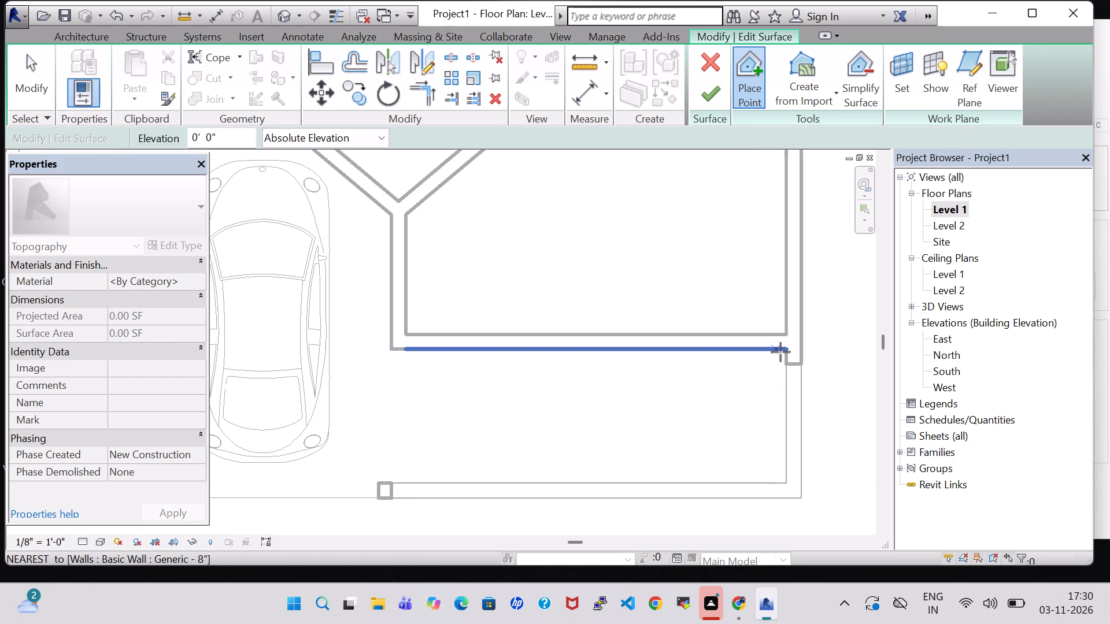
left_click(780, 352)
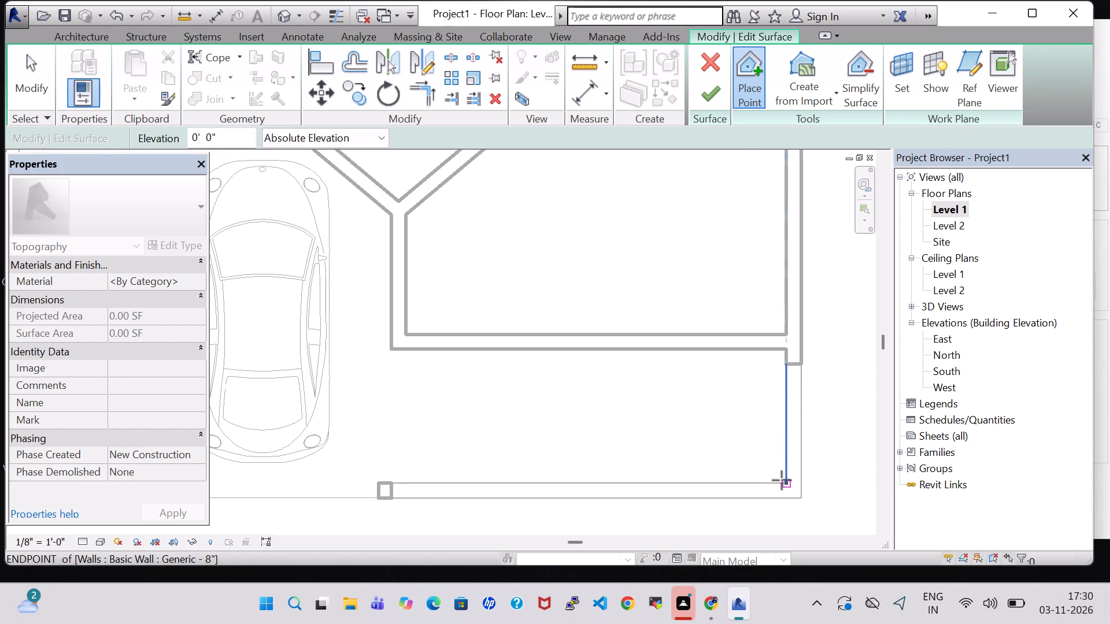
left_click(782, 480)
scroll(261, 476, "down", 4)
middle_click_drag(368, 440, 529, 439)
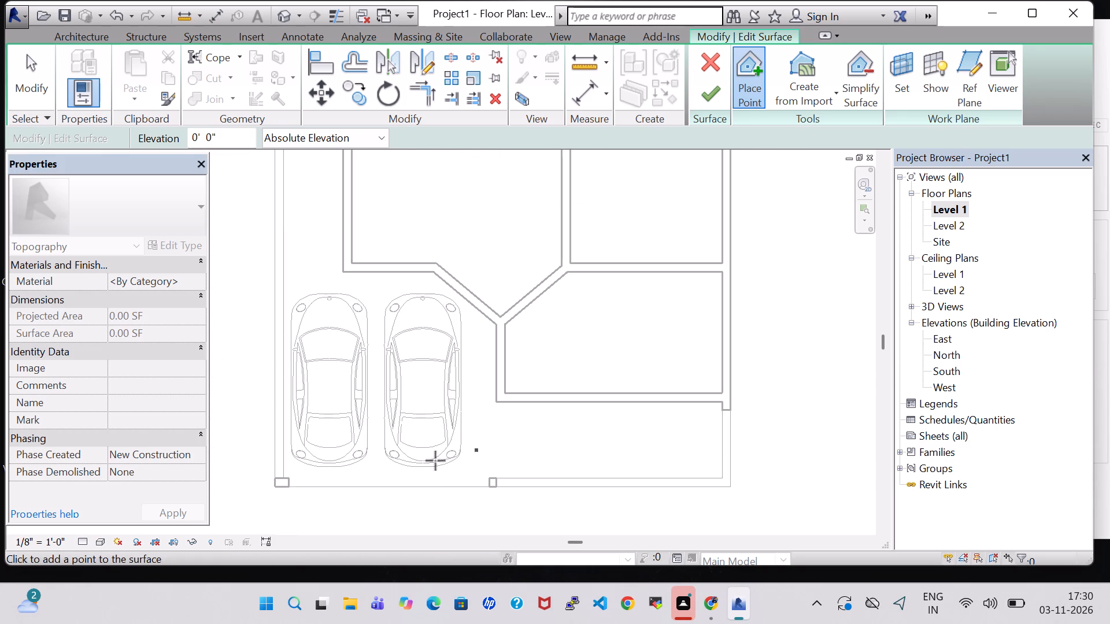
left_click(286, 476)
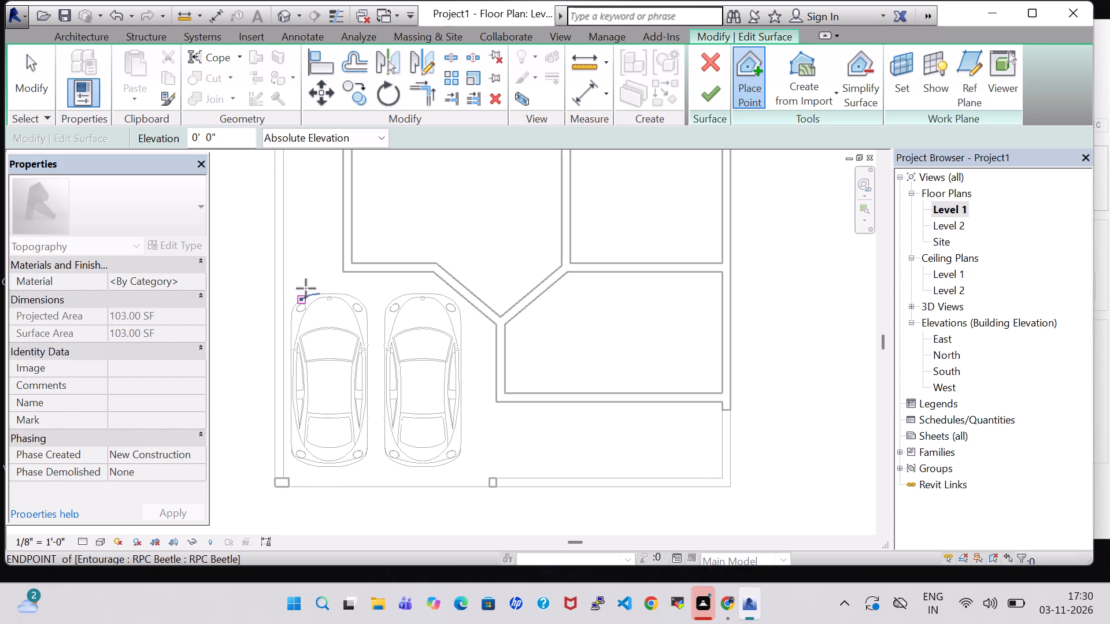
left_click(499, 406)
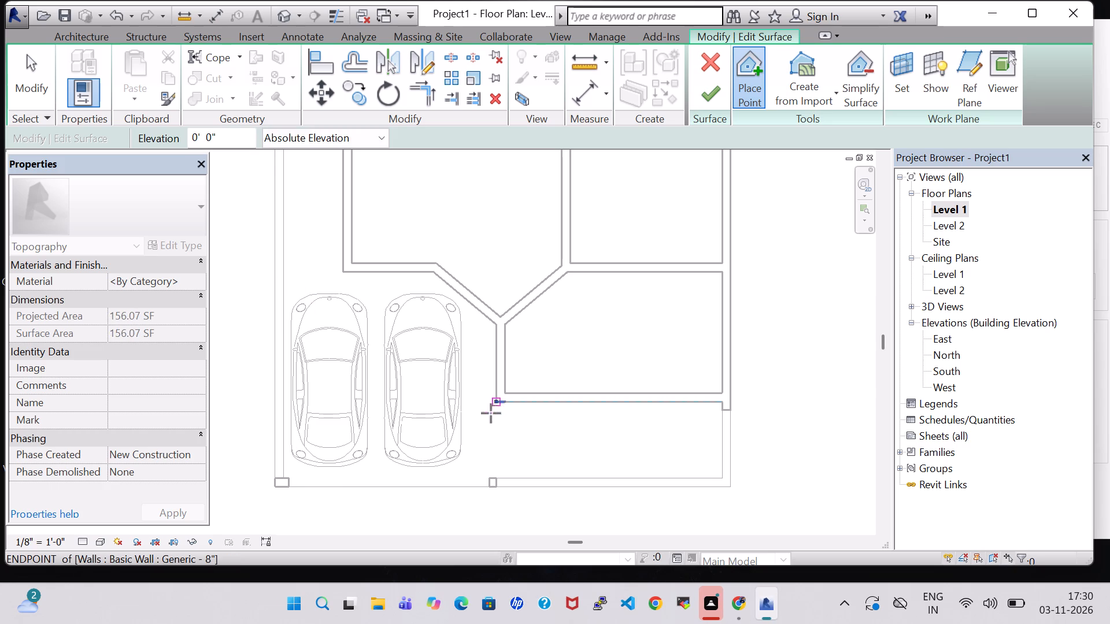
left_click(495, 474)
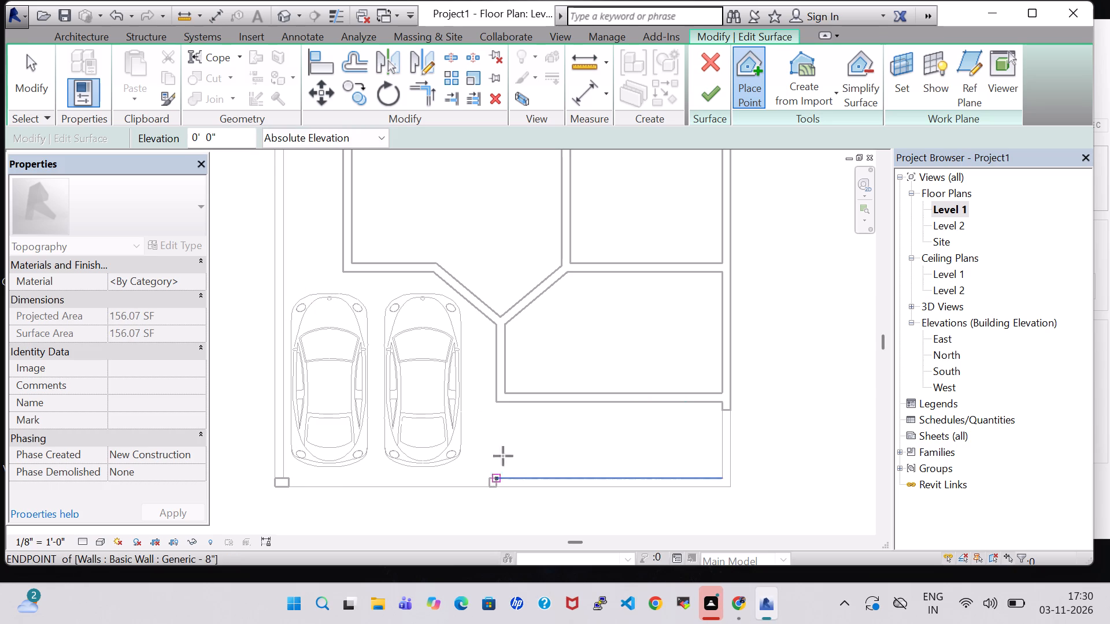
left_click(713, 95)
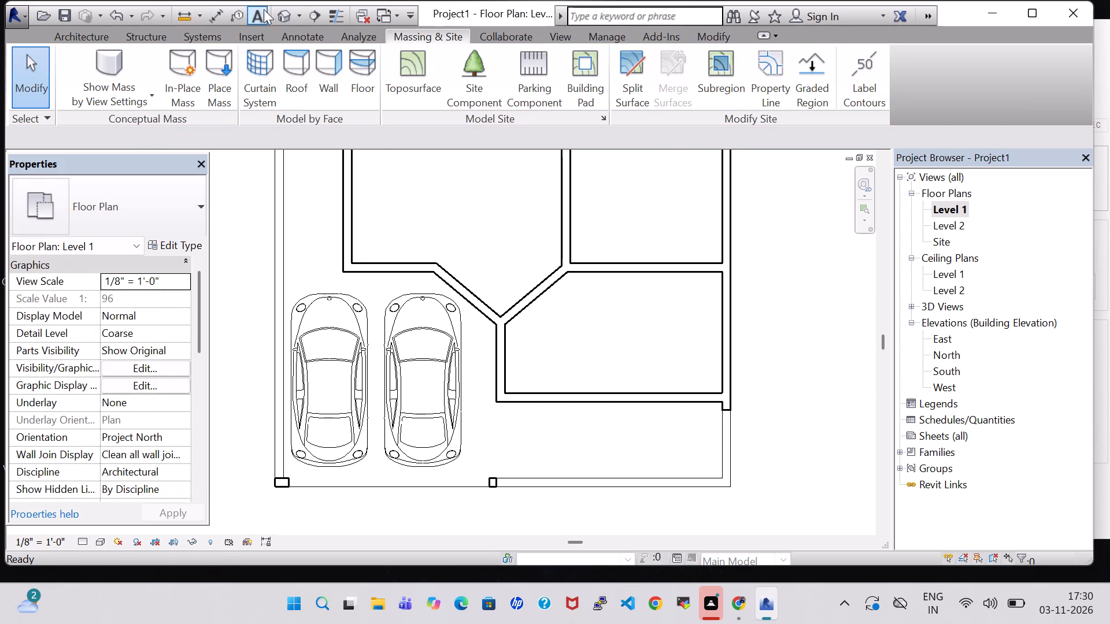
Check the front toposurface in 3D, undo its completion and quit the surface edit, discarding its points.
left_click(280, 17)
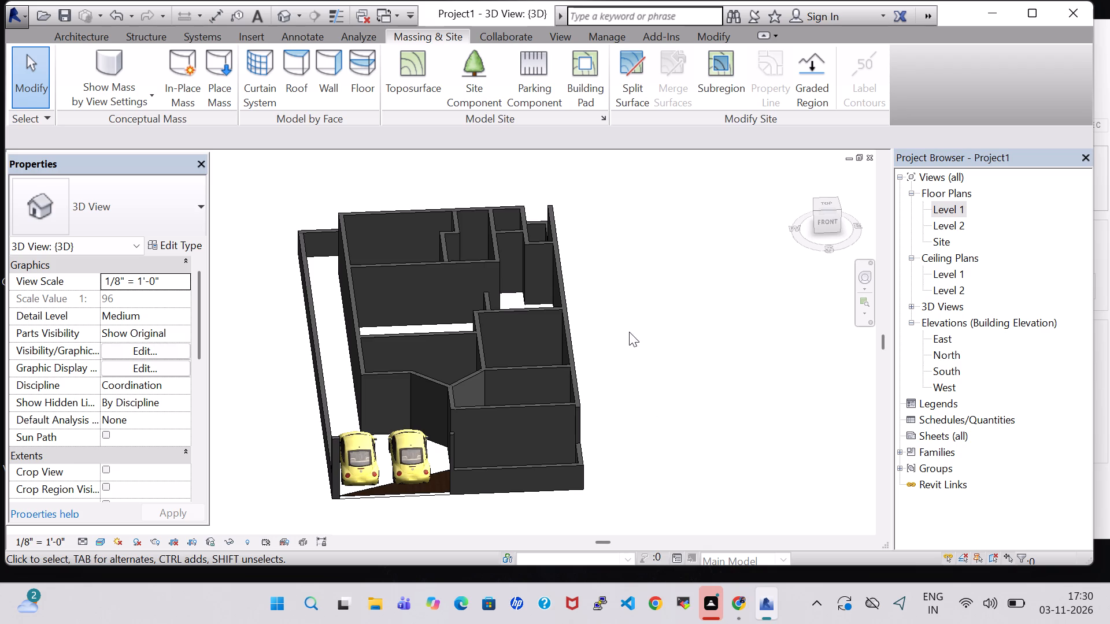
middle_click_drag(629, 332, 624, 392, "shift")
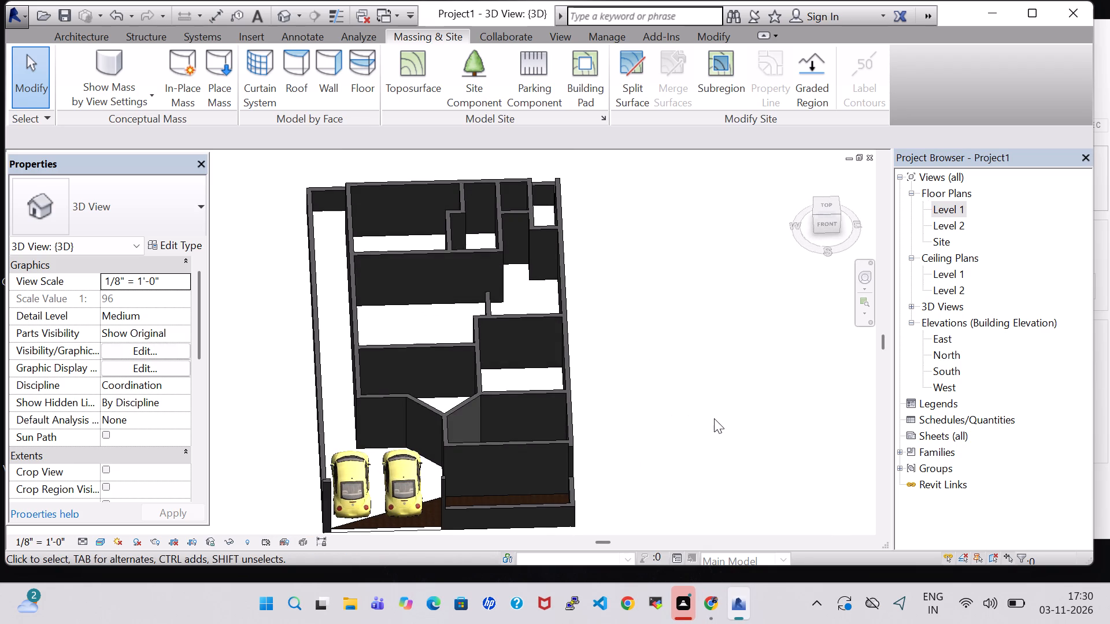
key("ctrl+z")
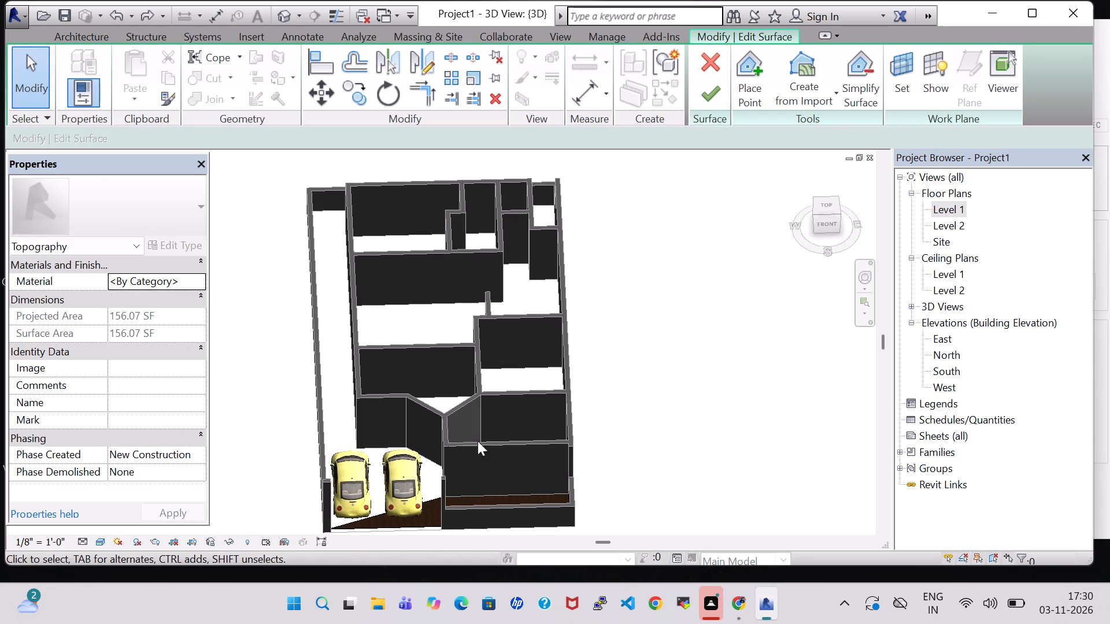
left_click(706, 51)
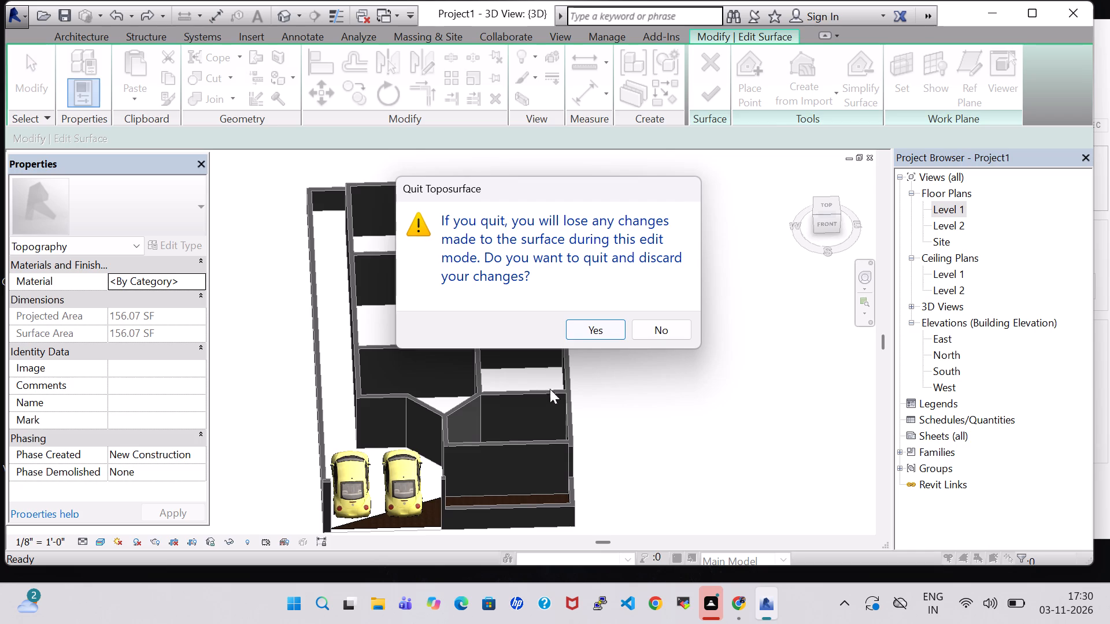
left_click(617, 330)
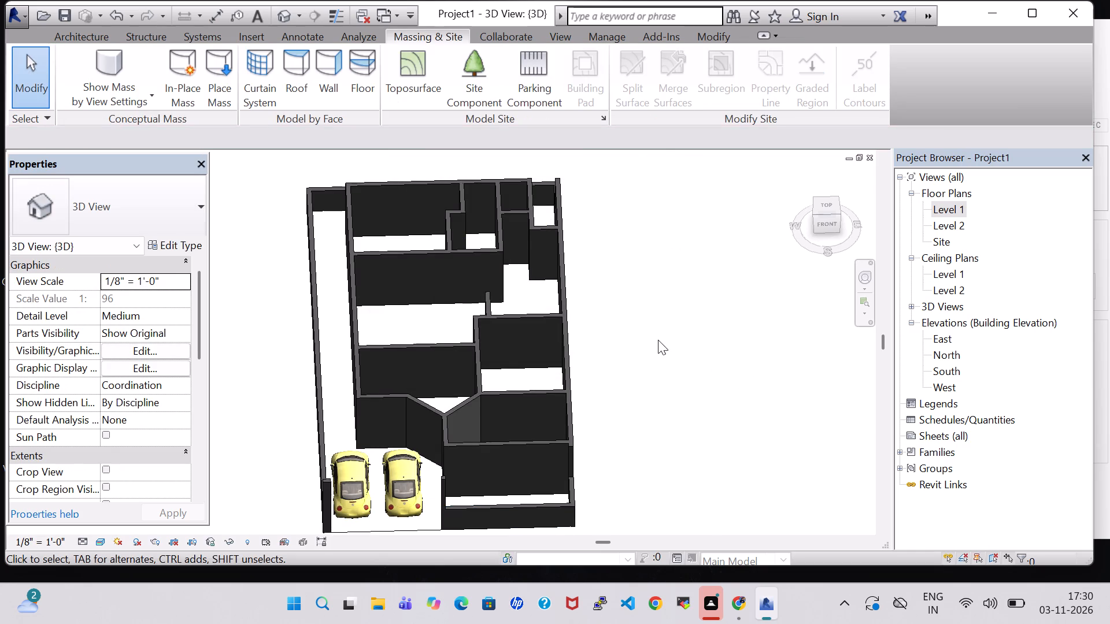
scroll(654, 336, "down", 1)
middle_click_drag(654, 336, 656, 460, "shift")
On the Level 1 plan, create a four-point toposurface at 0' 0" elevation between the house's south wall and the front boundary wall.
double_click(951, 211)
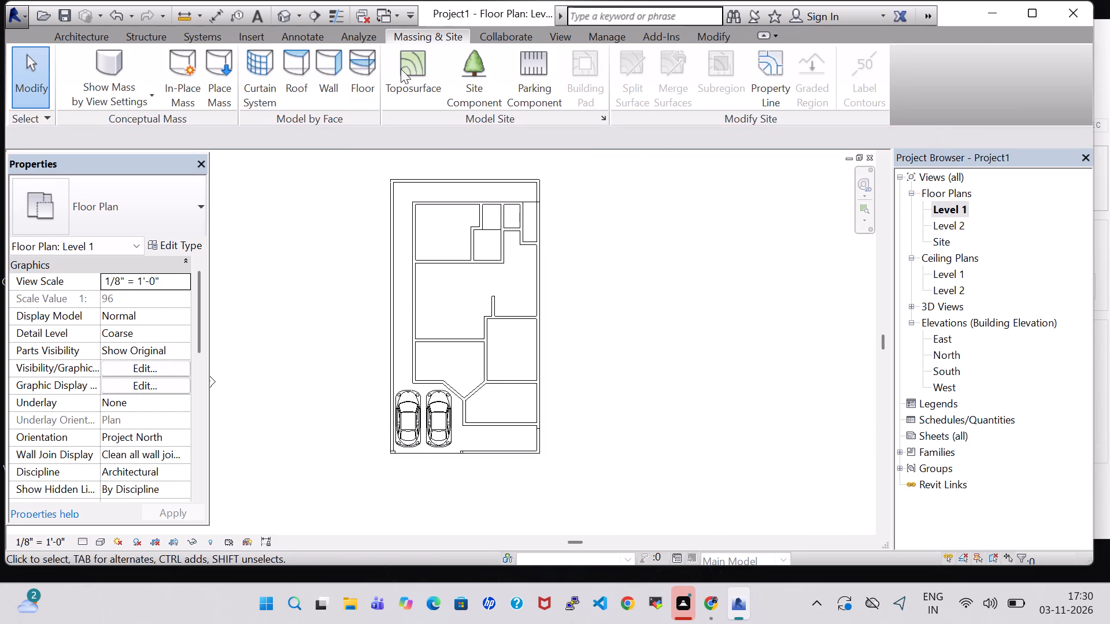
left_click(419, 72)
scroll(494, 423, "up", 11)
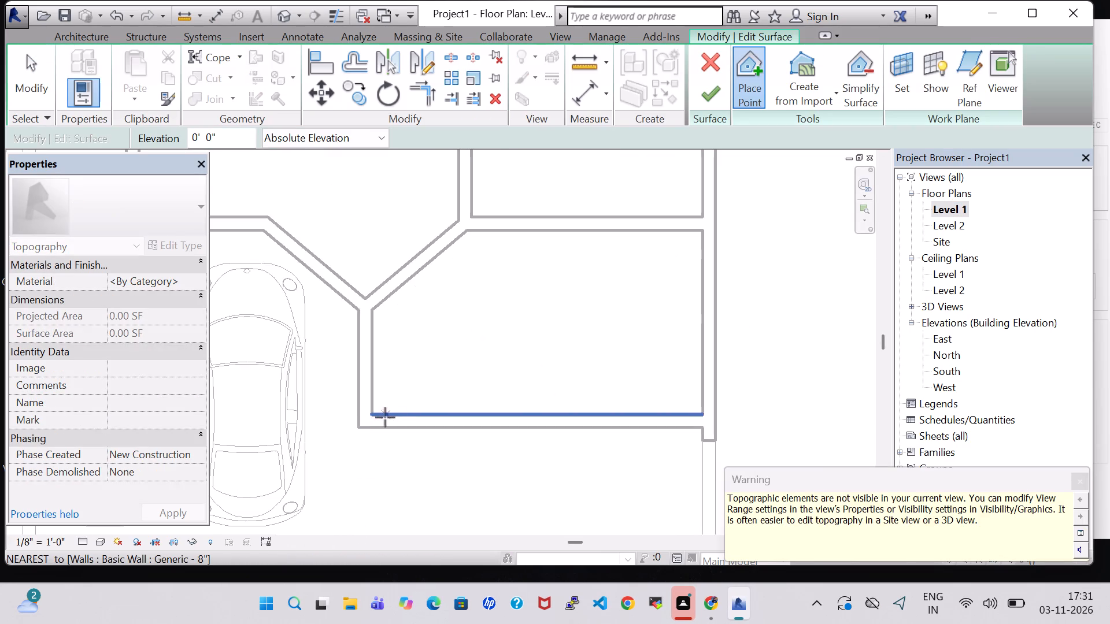
left_click(356, 426)
middle_click_drag(367, 446, 404, 310)
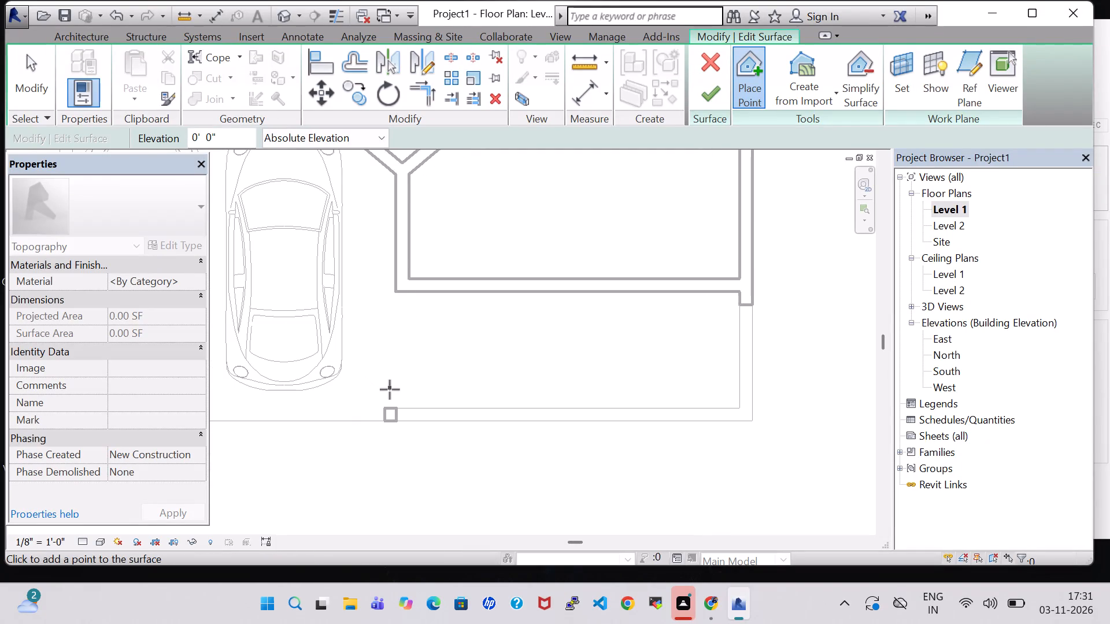
left_click(394, 407)
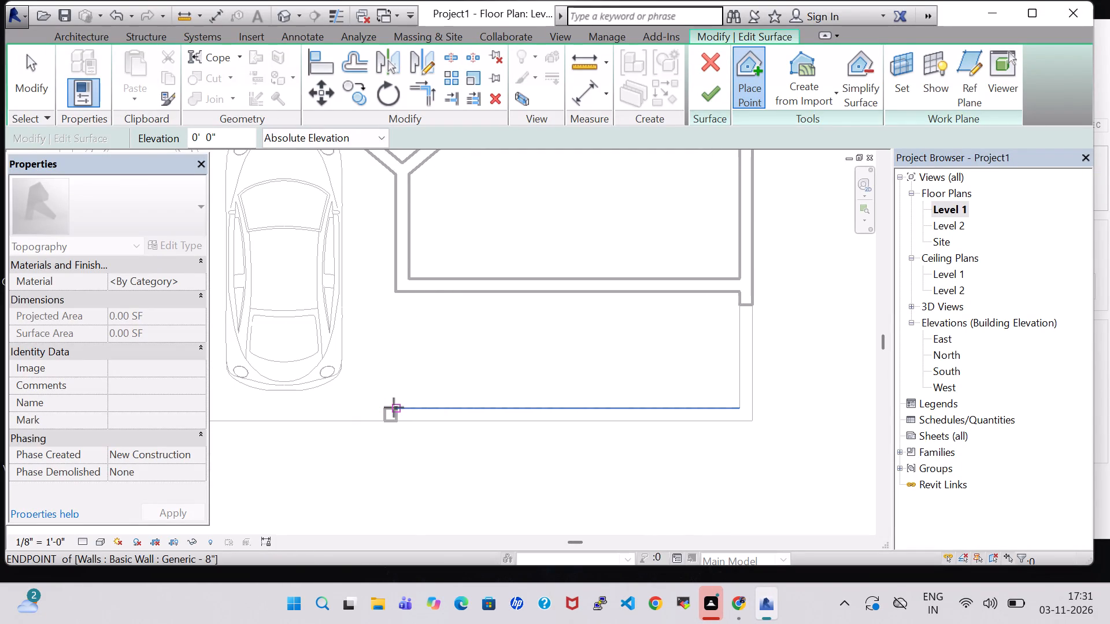
left_click(738, 406)
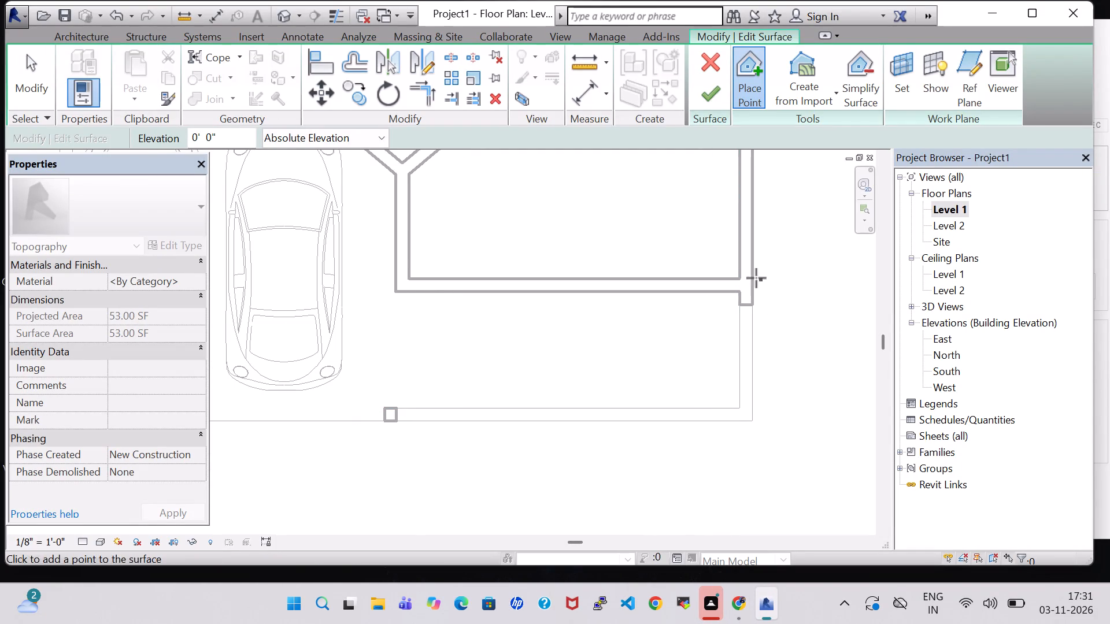
left_click(740, 295)
left_click(711, 92)
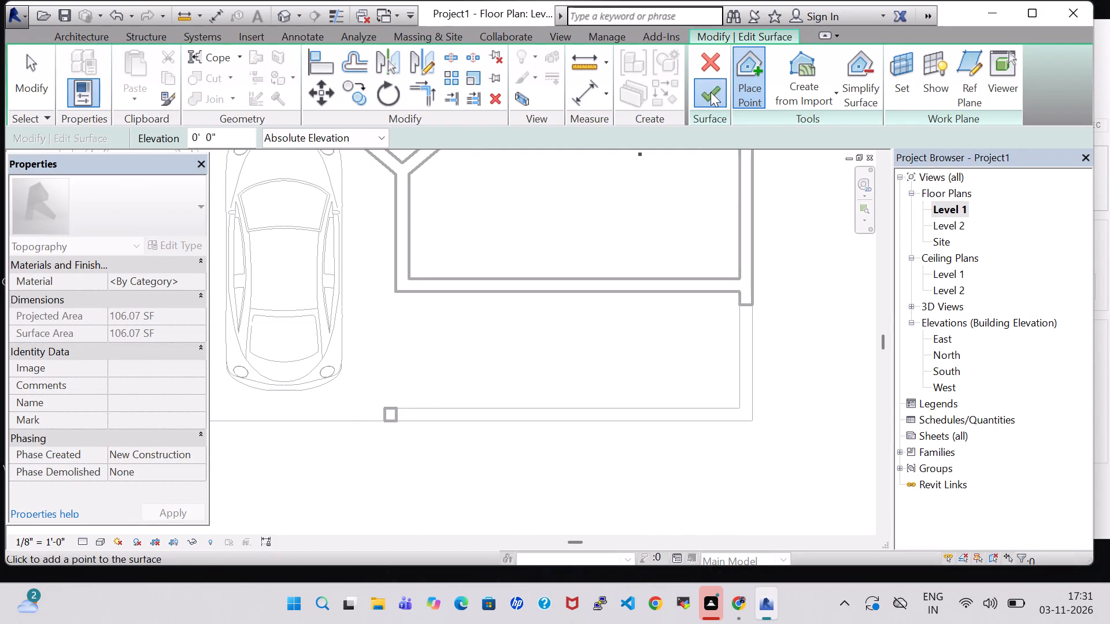
On the Level 1 plan, create a six-point toposurface at 0' 0" elevation across the parking front, from the house's southwest corner to the west boundary wall.
left_click(432, 64)
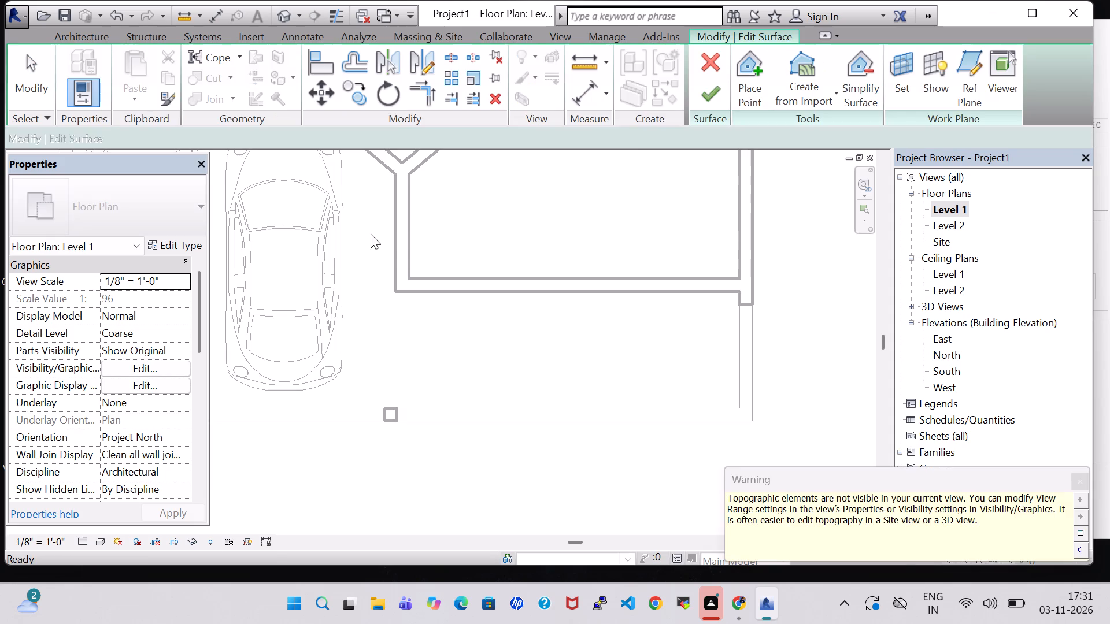
left_click(398, 289)
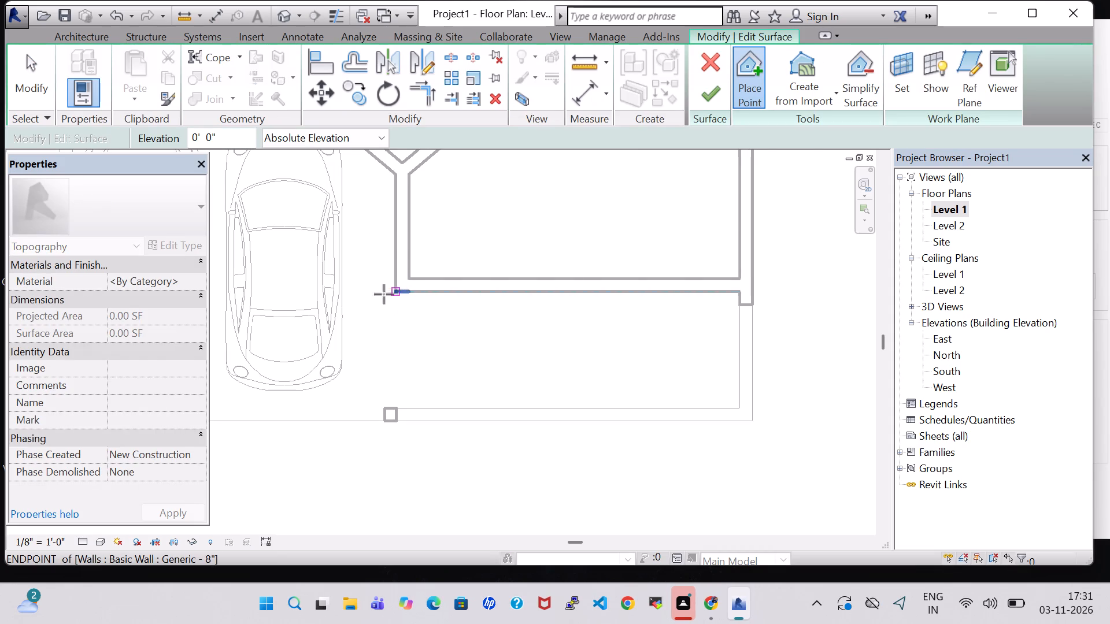
middle_click_drag(370, 299, 556, 294)
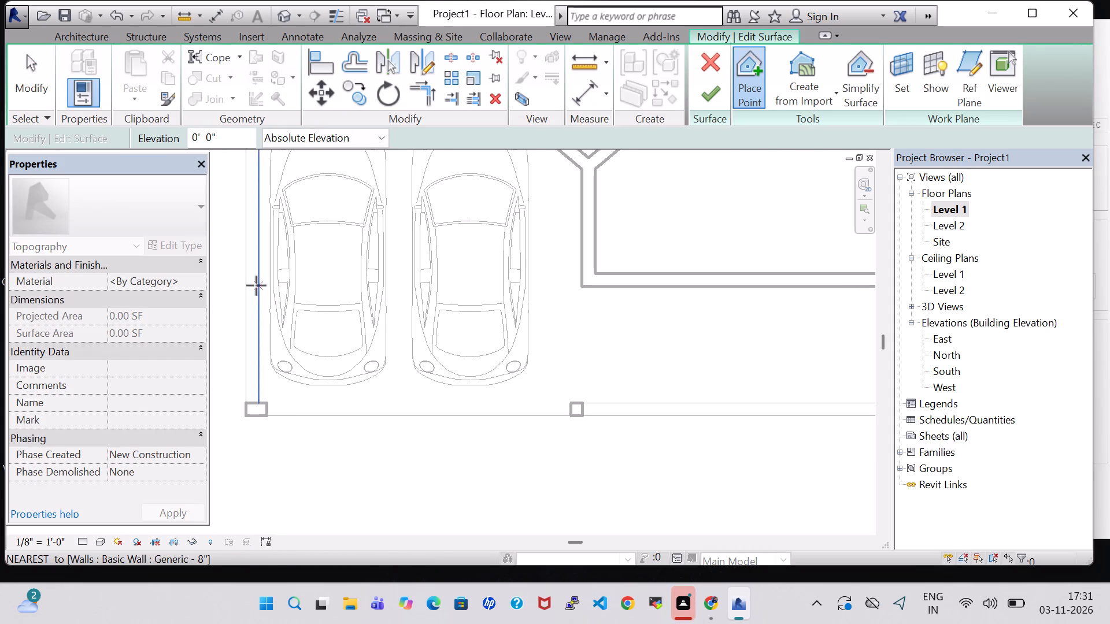
left_click(256, 285)
left_click(257, 400)
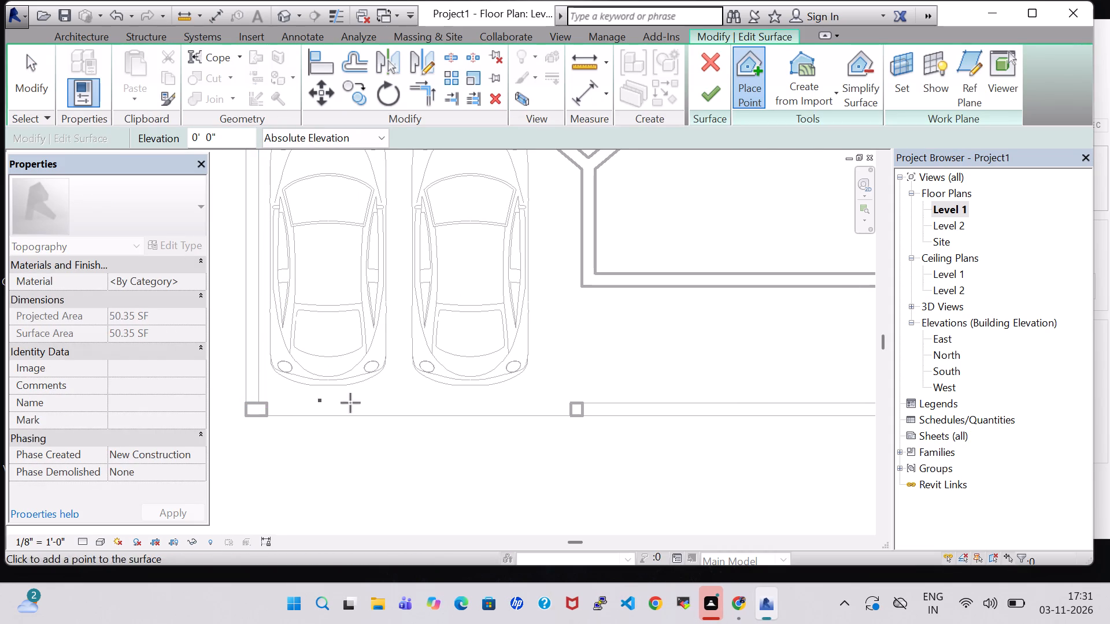
left_click(567, 404)
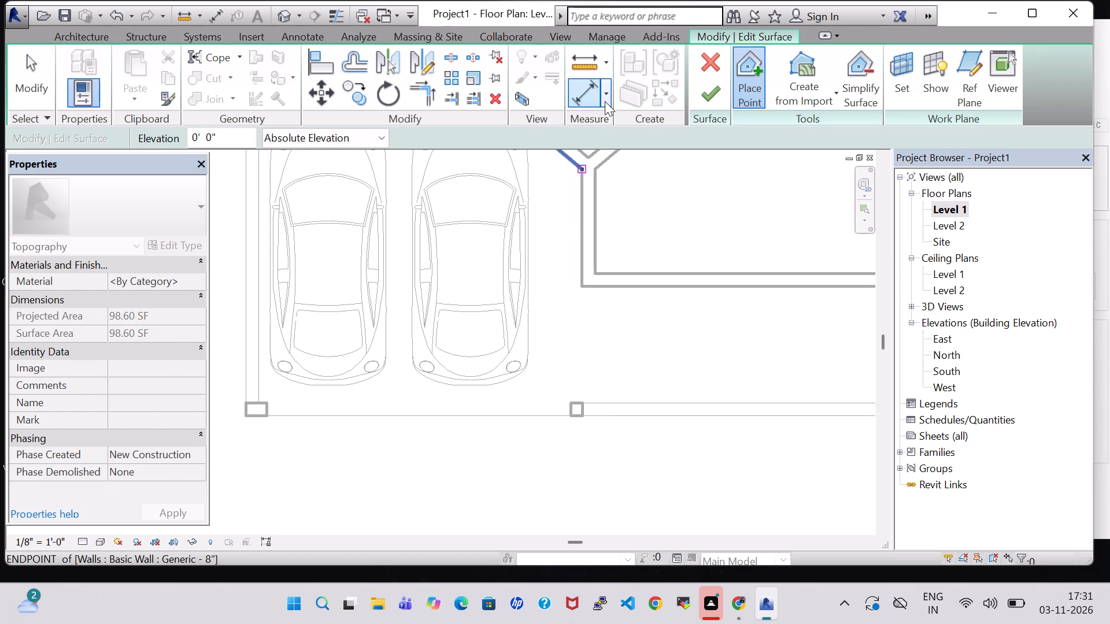
left_click(570, 417)
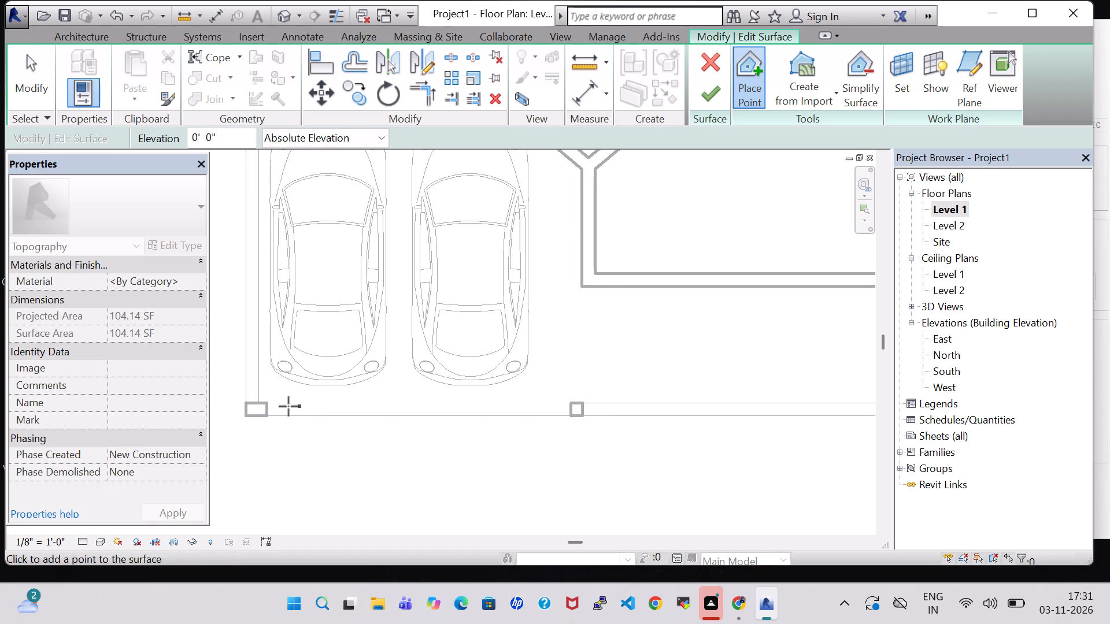
left_click(268, 415)
left_click(719, 102)
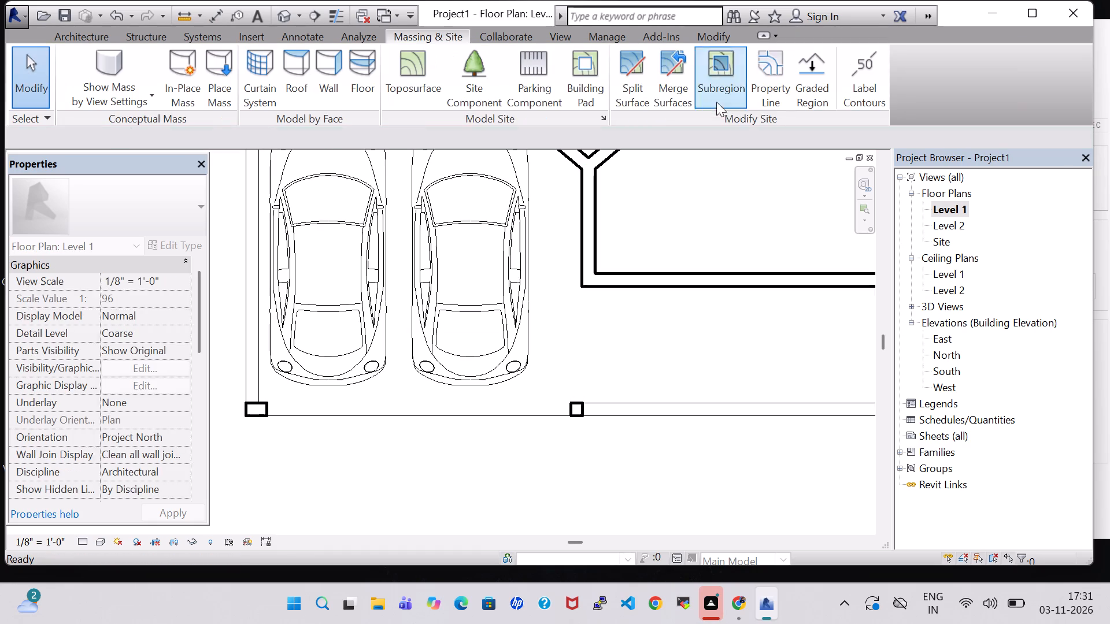
In the 3D view, edit the toposurface under the parked cars and start adding surface points at 0' 0" absolute elevation.
left_click(289, 10)
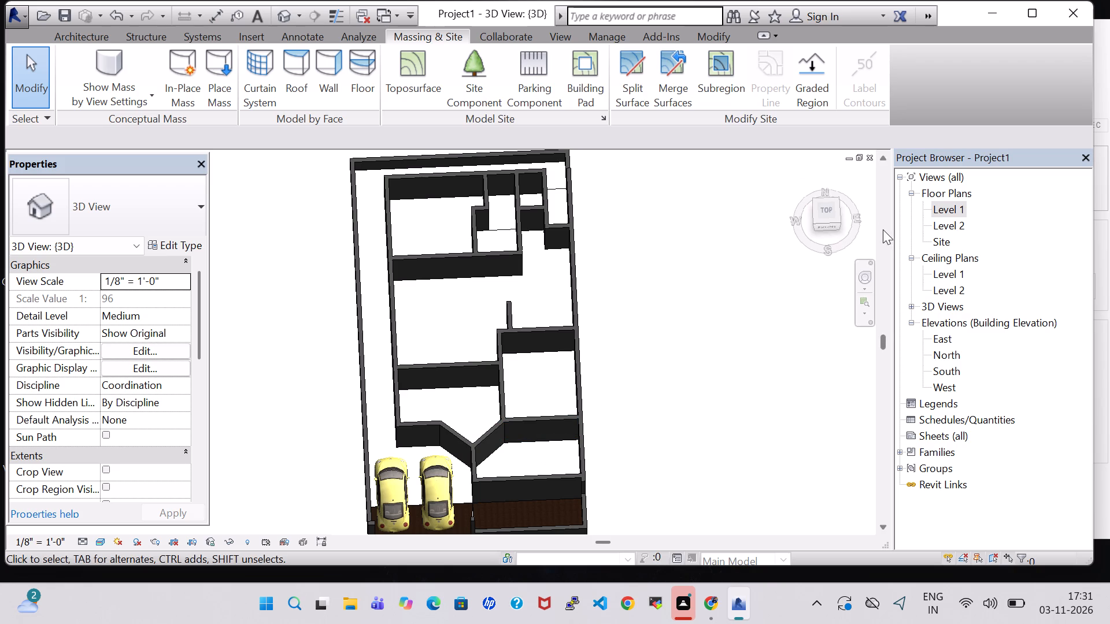
left_click(943, 206)
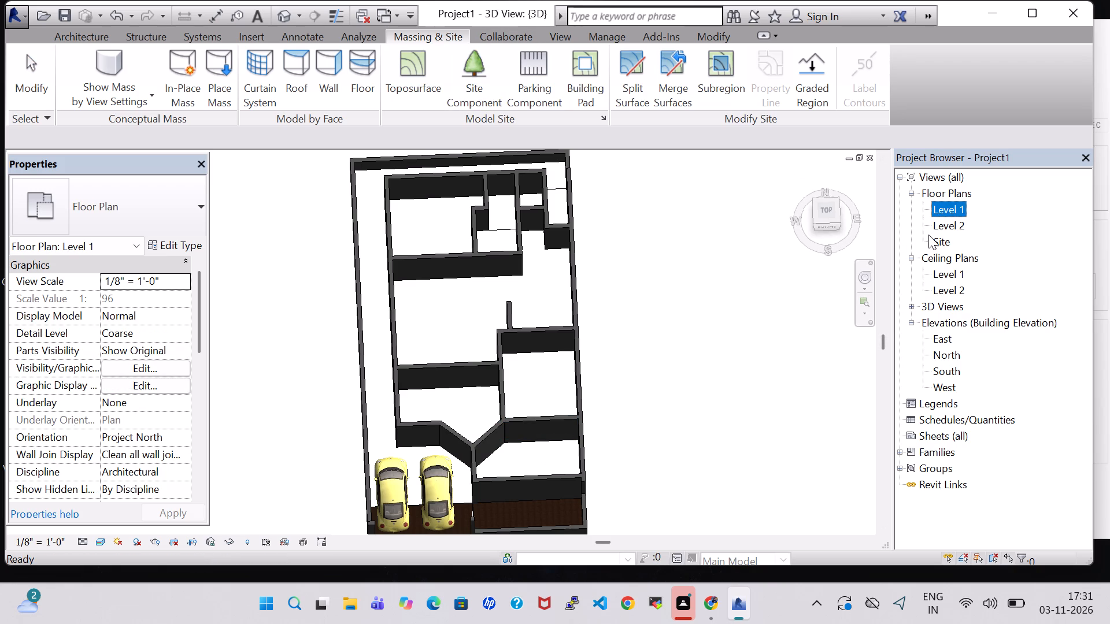
middle_click_drag(609, 410, 663, 272)
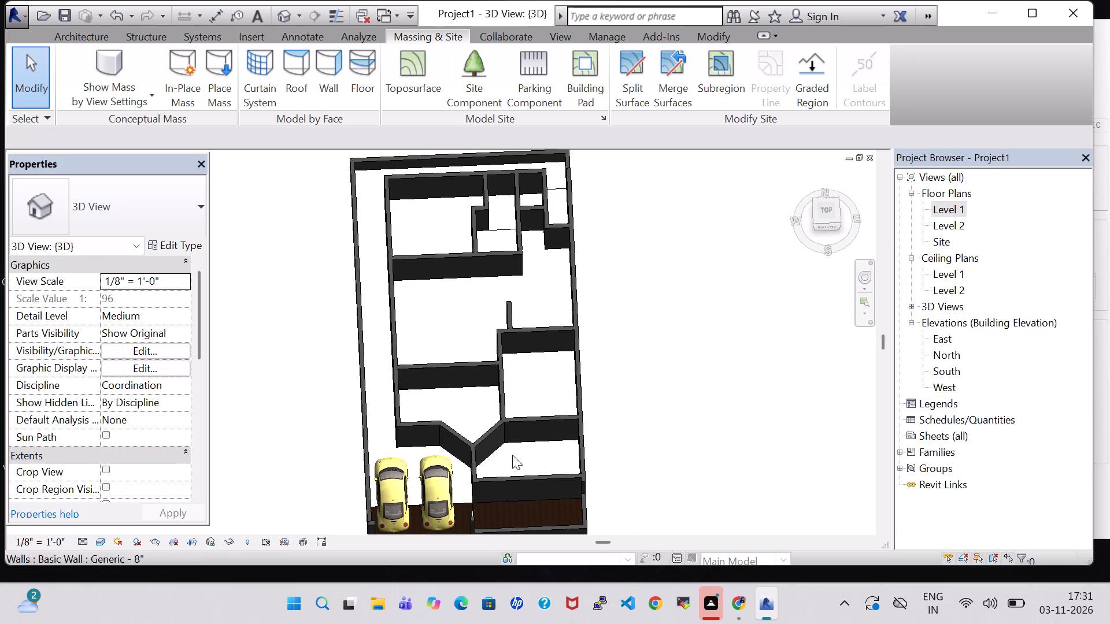
scroll(502, 465, "up", 3)
middle_click_drag(499, 463, 568, 157)
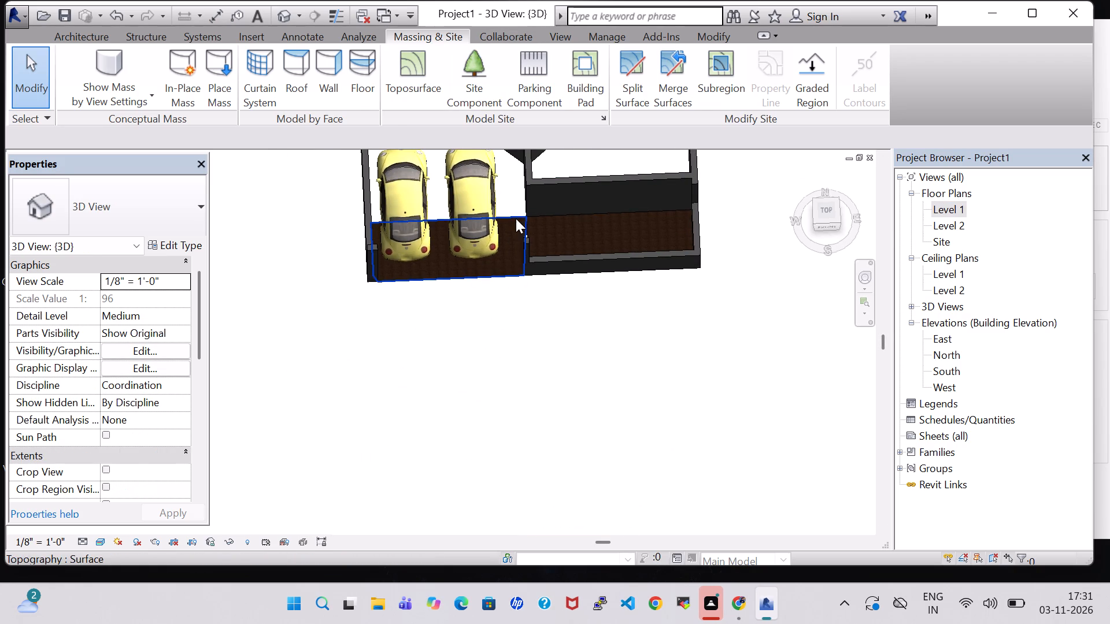
double_click(515, 217)
left_click(694, 84)
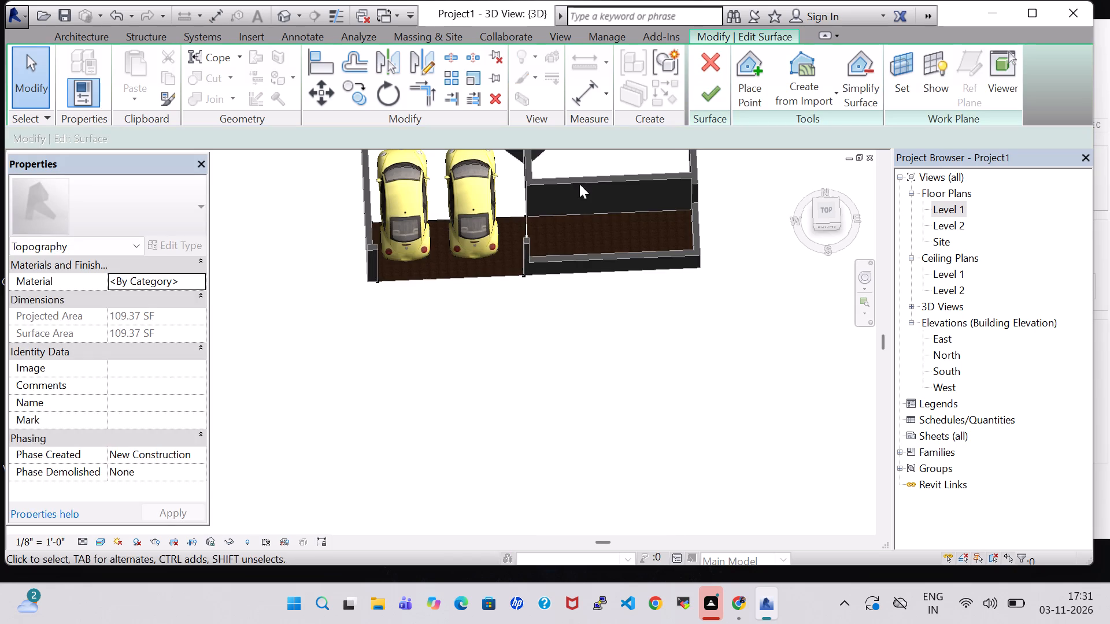
middle_click_drag(490, 226, 537, 305)
scroll(479, 213, "up", 6)
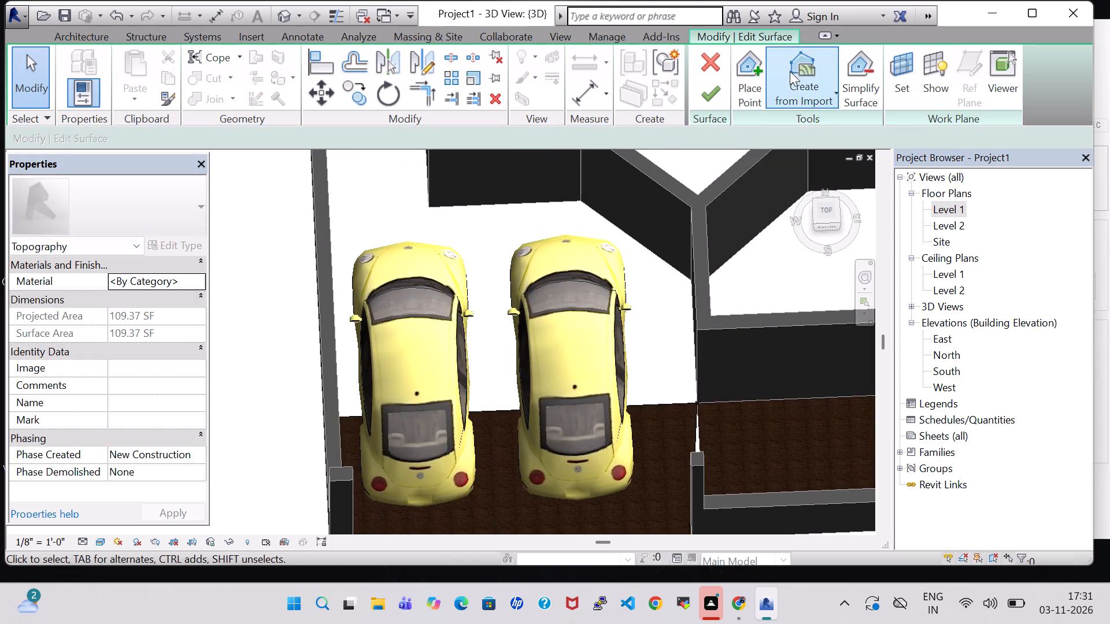
left_click(754, 79)
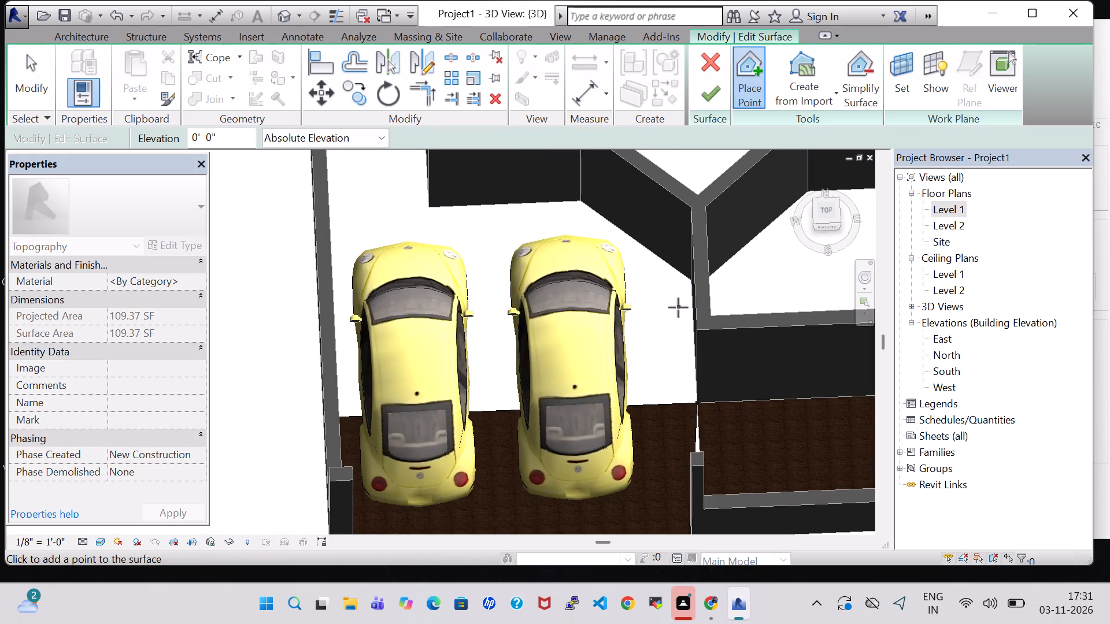
Extend the parking toposurface northward with four points at 0' 0" elevation, following the angled house wall corners to the west boundary wall.
middle_click_drag(678, 309, 696, 303)
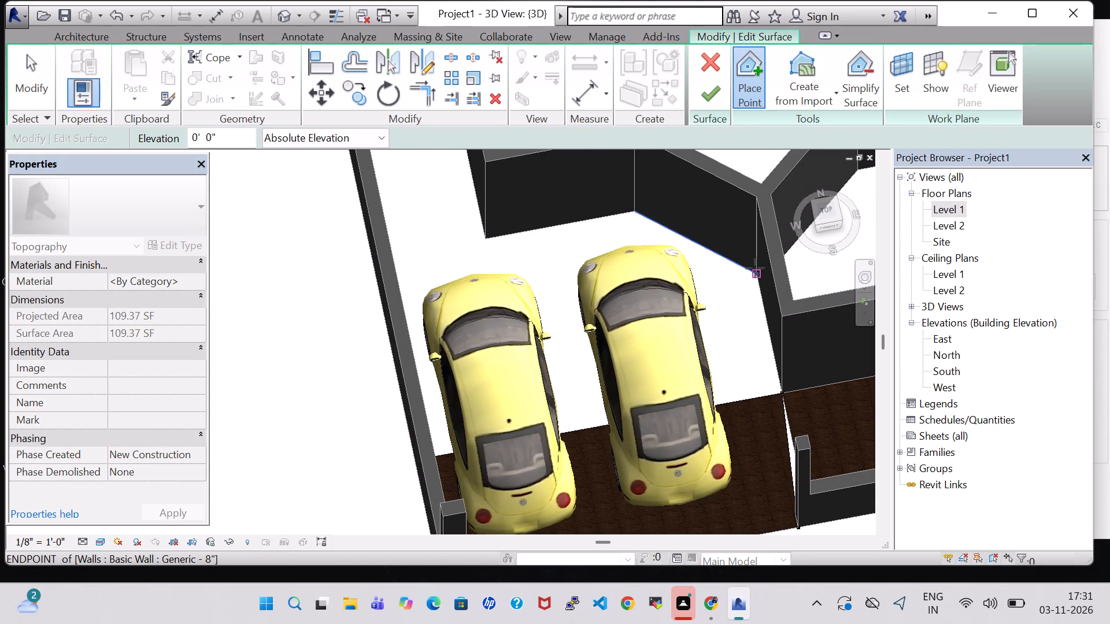
left_click(755, 271)
middle_click_drag(808, 330, 795, 330)
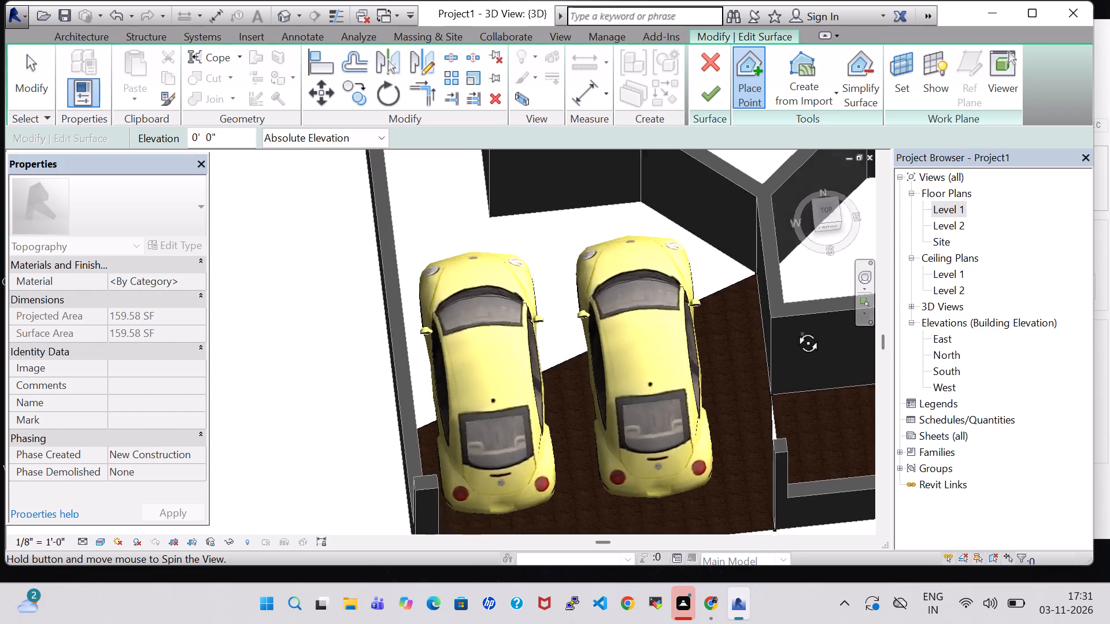
middle_click_drag(795, 330, 794, 381)
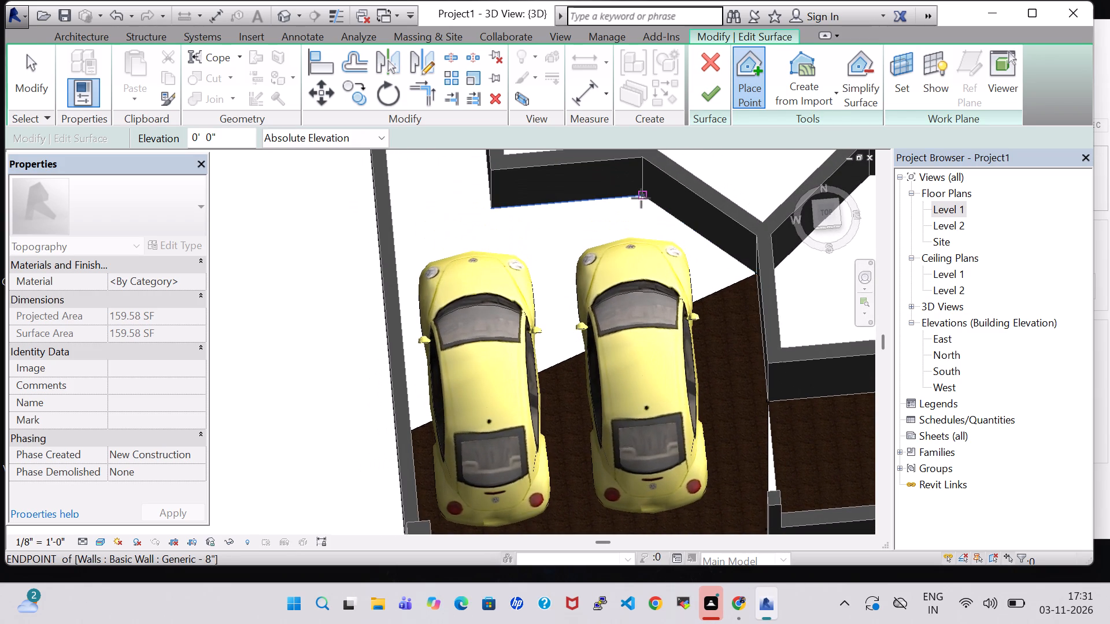
left_click(641, 198)
left_click(495, 209)
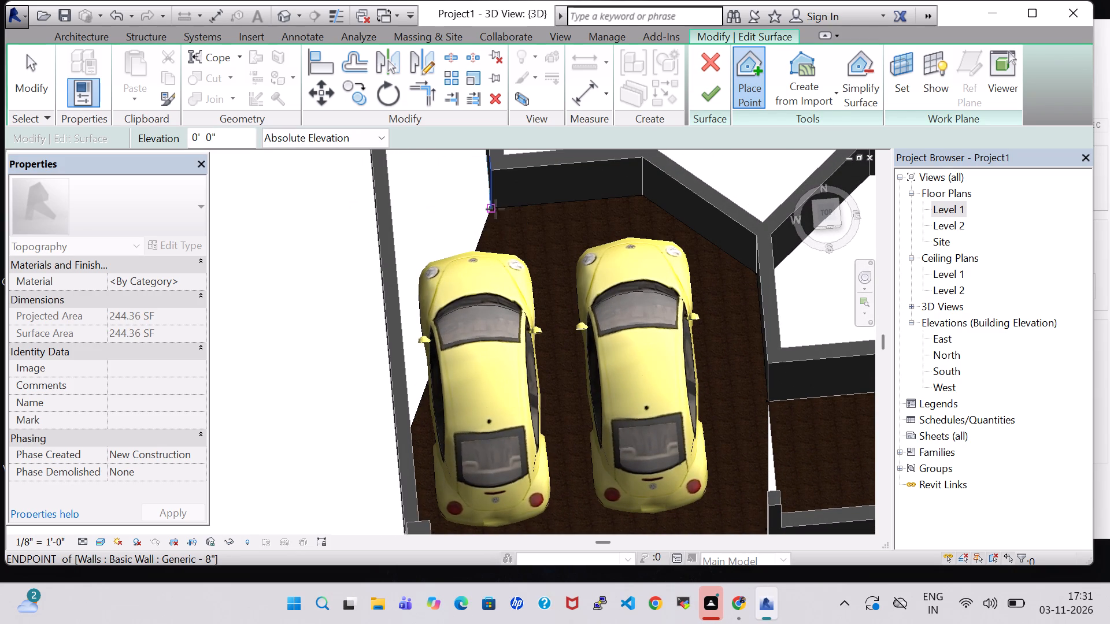
middle_click_drag(503, 237, 490, 234)
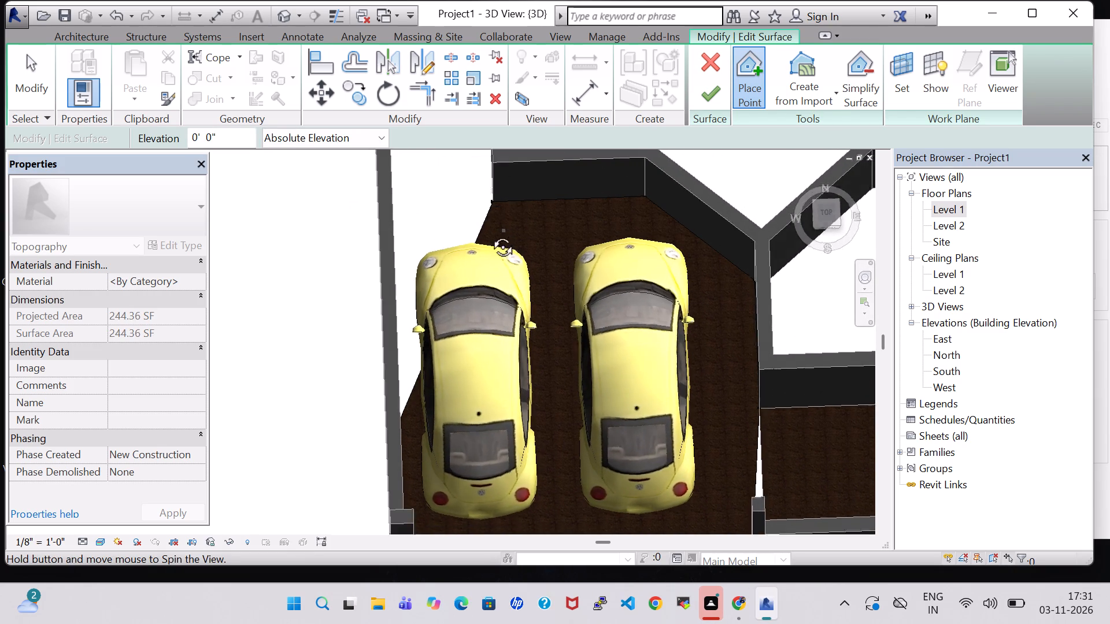
middle_click_drag(490, 234, 452, 223)
middle_click_drag(484, 195, 471, 280)
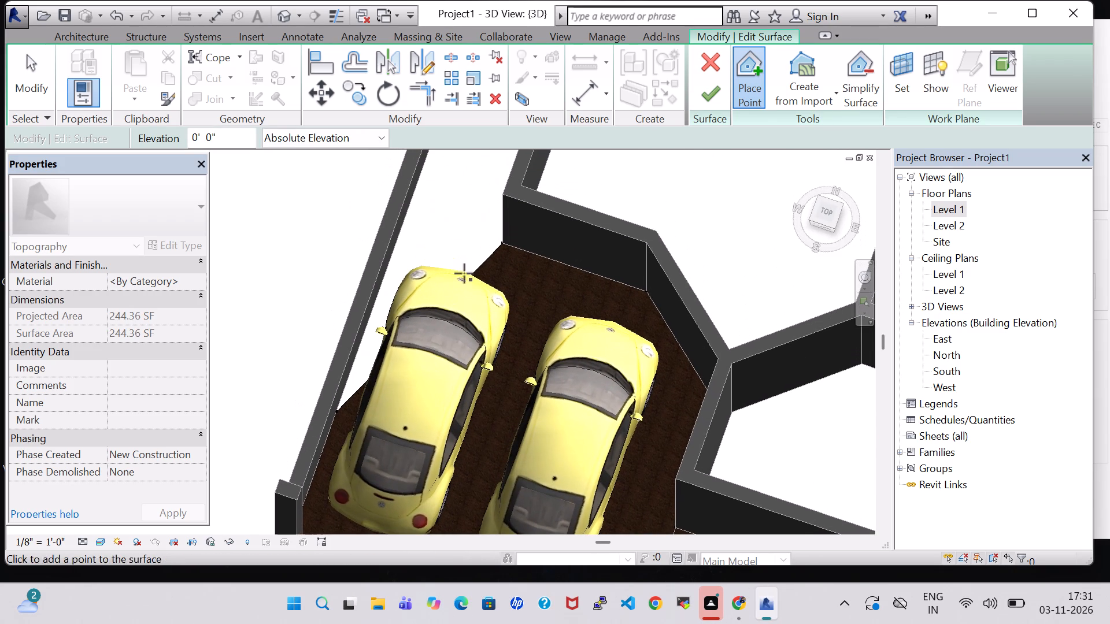
left_click(409, 213)
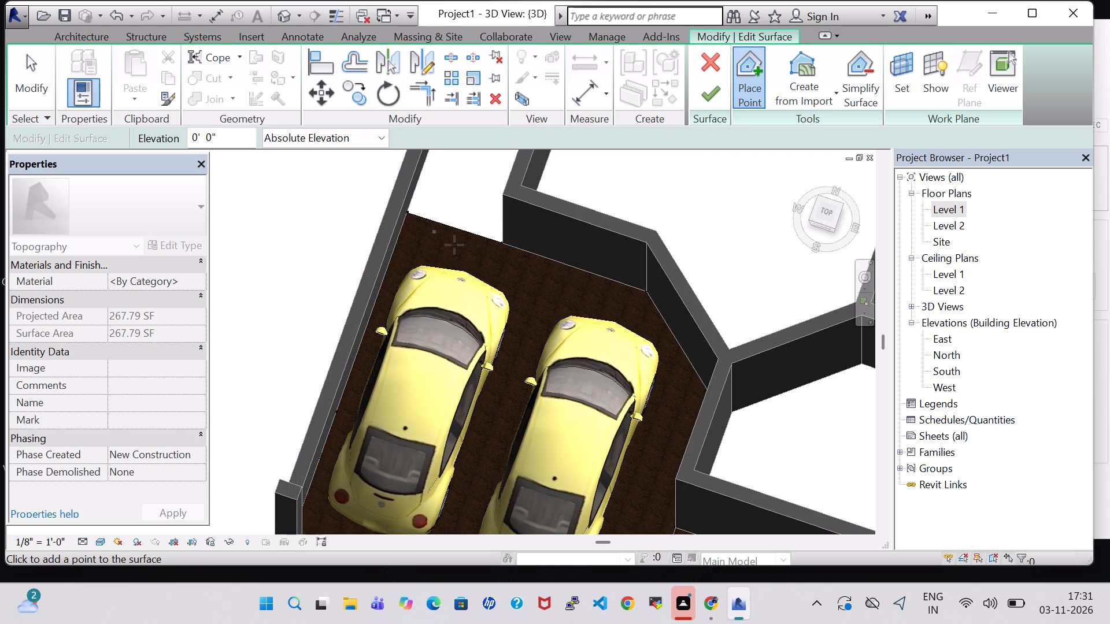
Close the narrow gap between the parking and front toposurfaces by adding points at 0' 0" along their shared edge, and finish the surface.
scroll(568, 288, "down", 2)
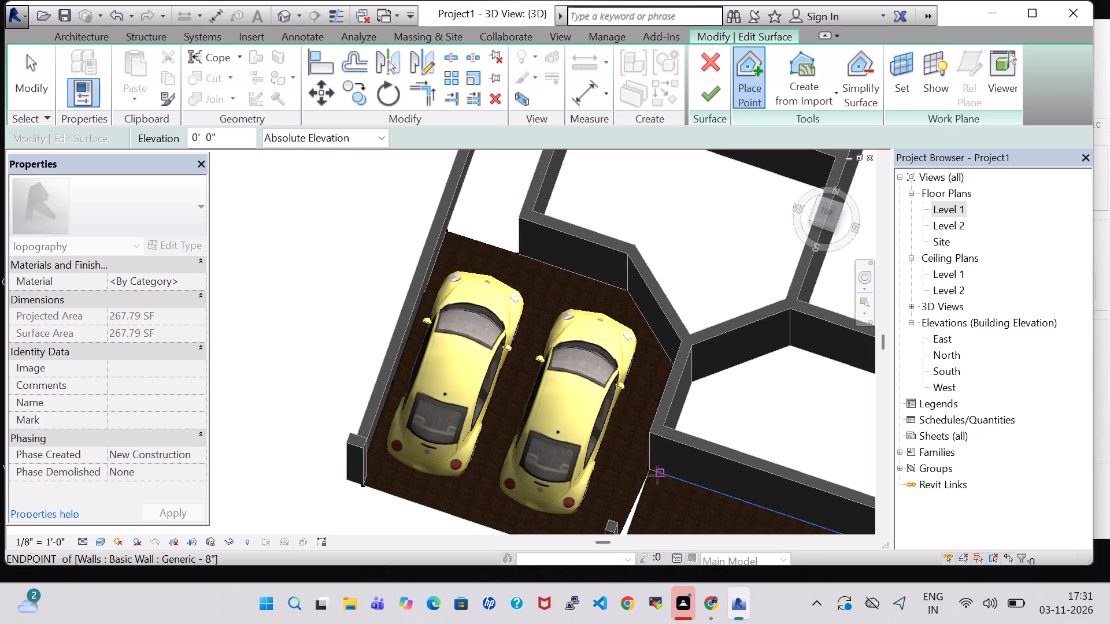
middle_click_drag(655, 476, 684, 387)
middle_click_drag(656, 392, 761, 428, "shift")
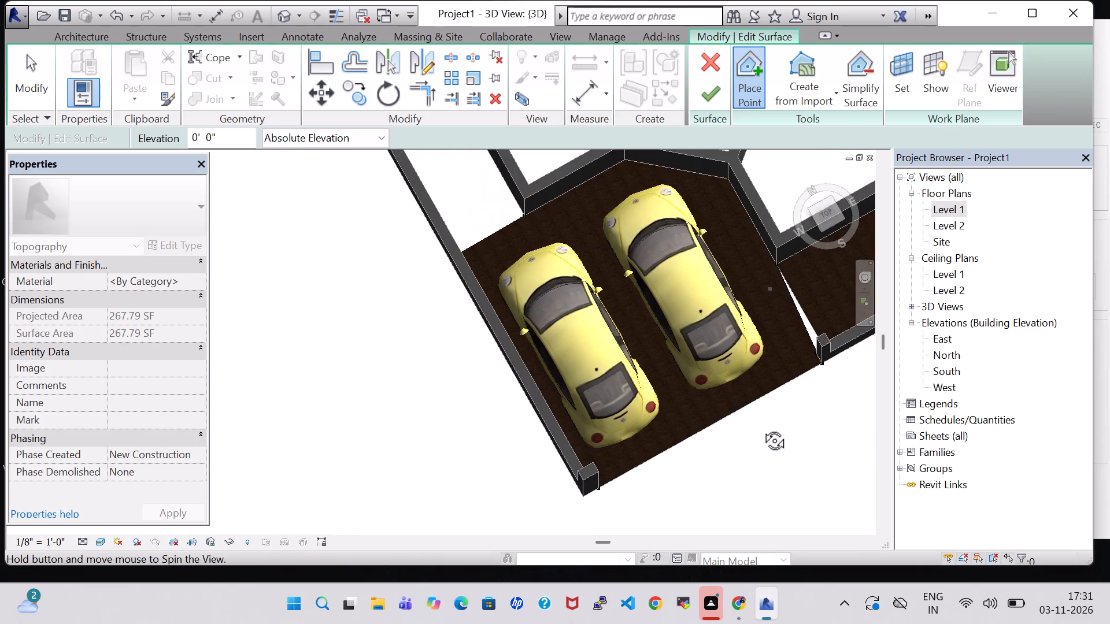
middle_click_drag(761, 428, 763, 426, "shift")
middle_click_drag(815, 344, 756, 397)
scroll(750, 392, "up", 7)
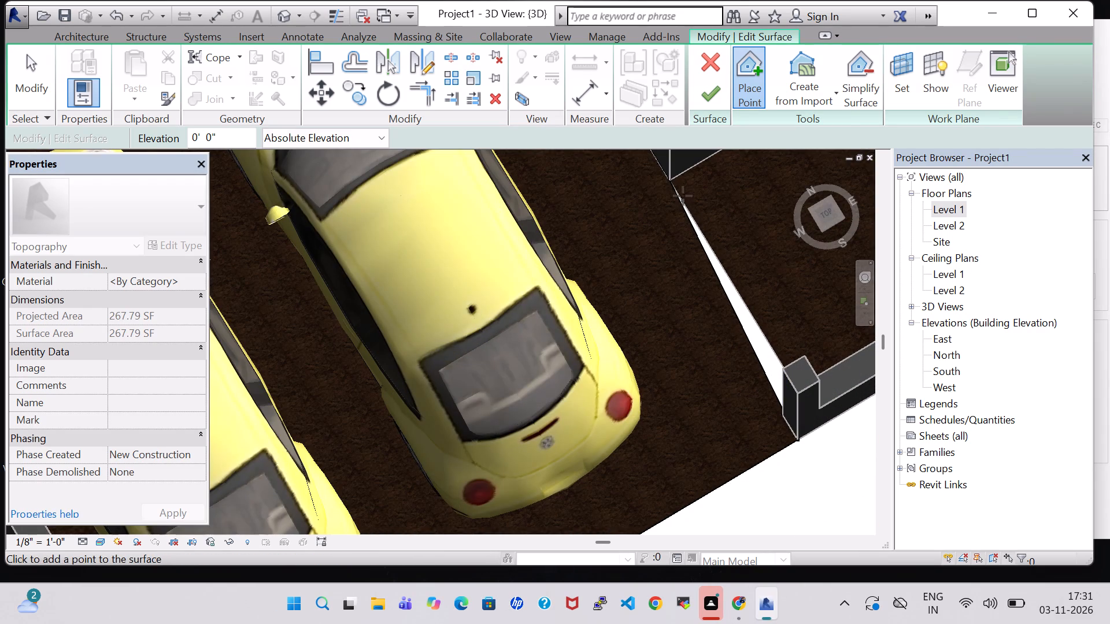
left_click(673, 184)
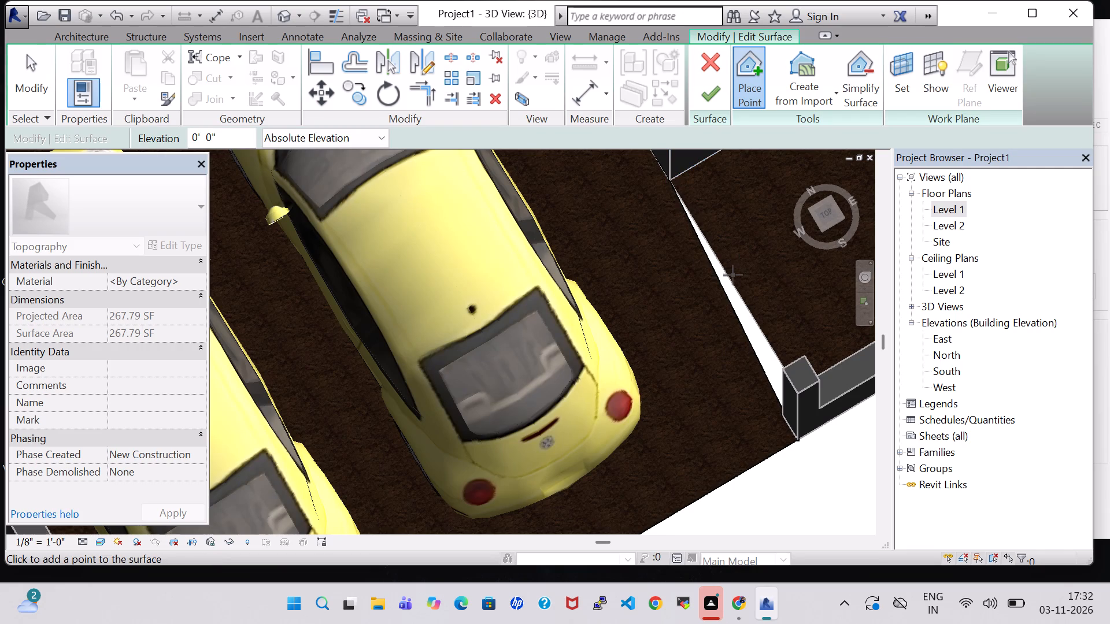
left_click(732, 285)
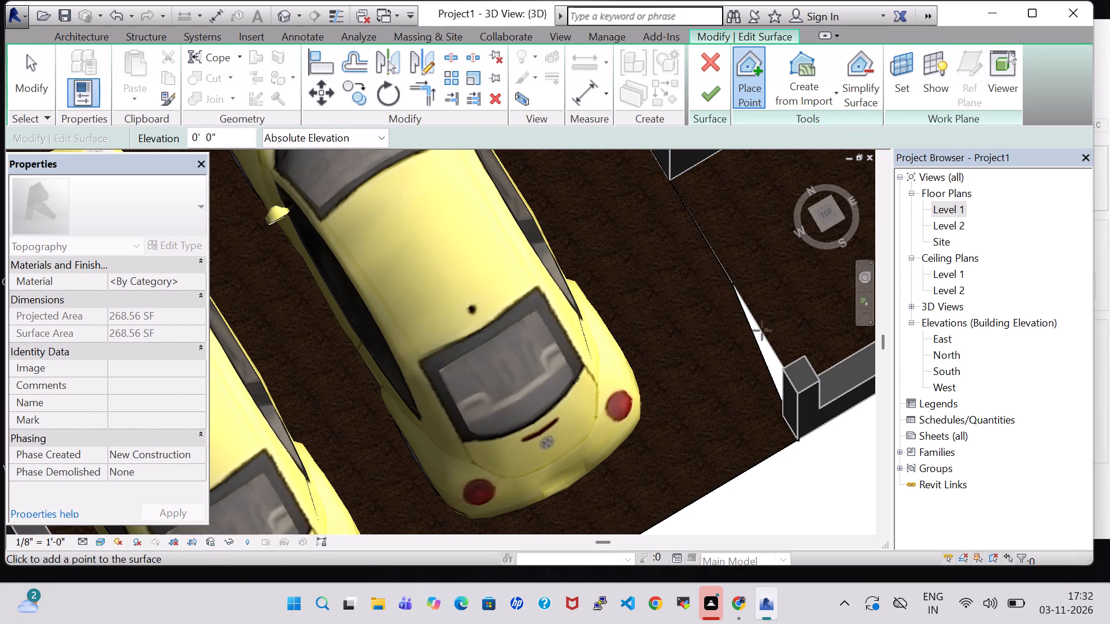
middle_click_drag(749, 335, 837, 359, "shift")
scroll(798, 211, "down", 1)
middle_click_drag(717, 212, 714, 404)
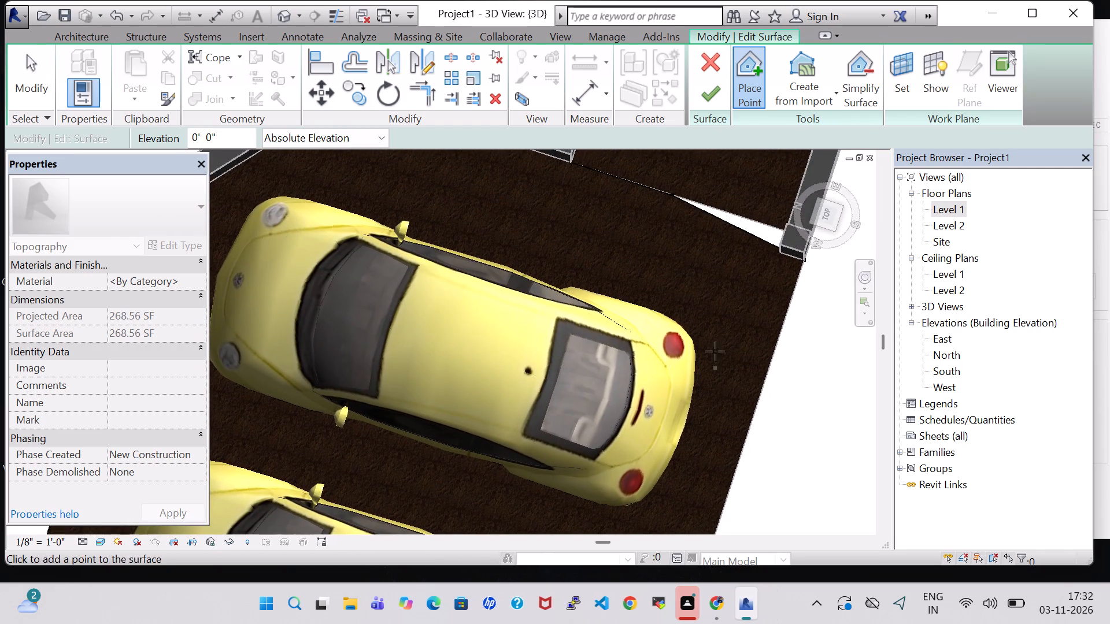
middle_click_drag(708, 313, 732, 315)
middle_click_drag(694, 203, 738, 319)
middle_click_drag(696, 302, 725, 283, "shift")
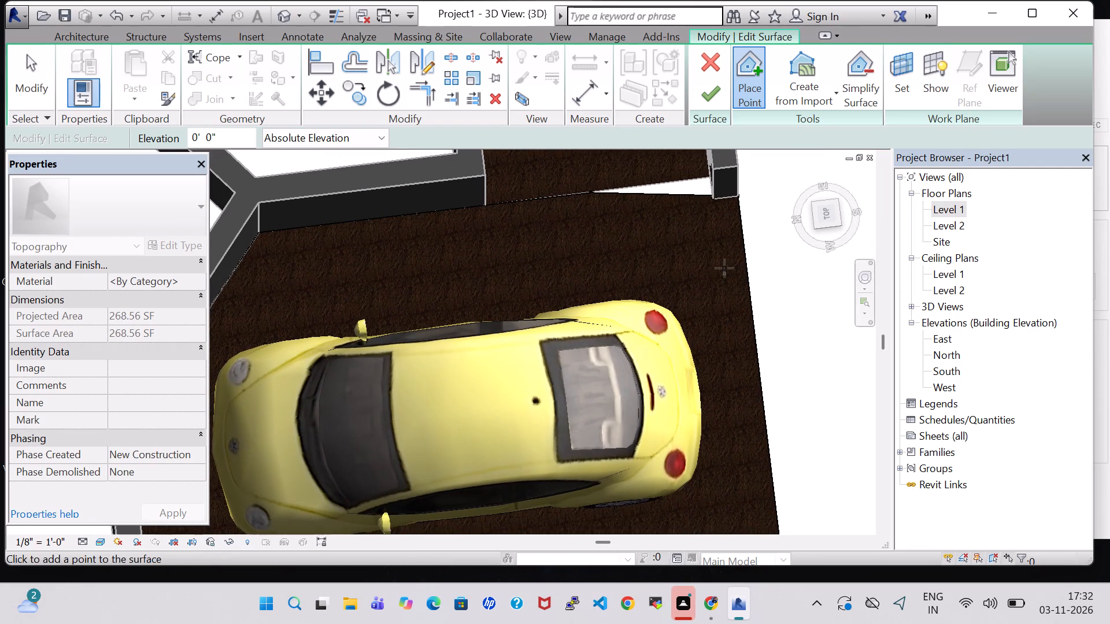
middle_click_drag(663, 203, 693, 330)
scroll(723, 304, "up", 7)
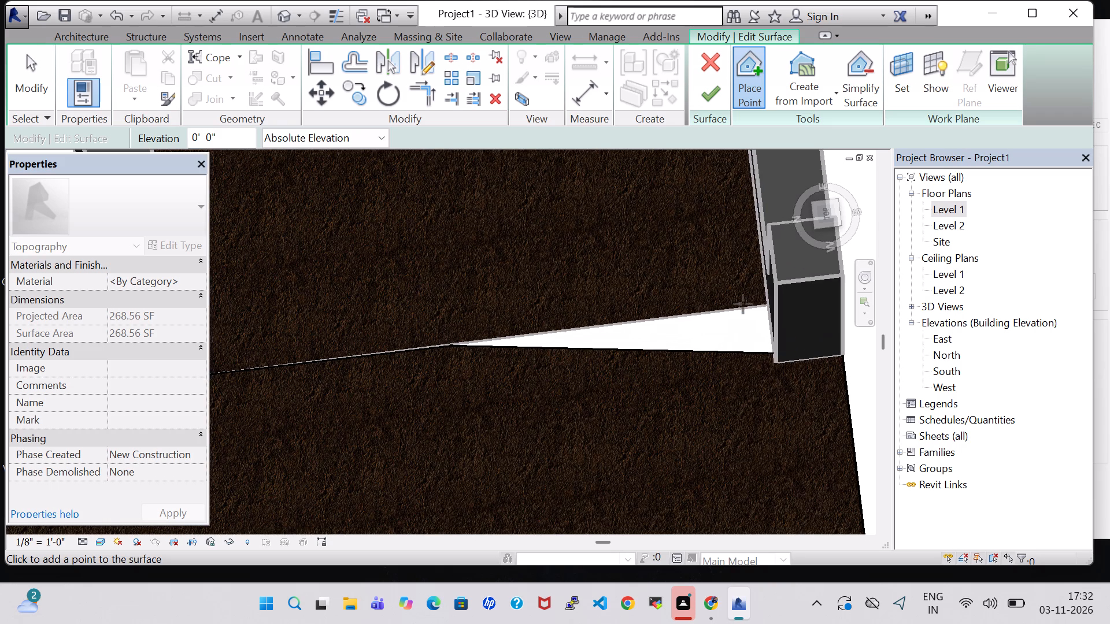
left_click(763, 306)
scroll(728, 389, "down", 4)
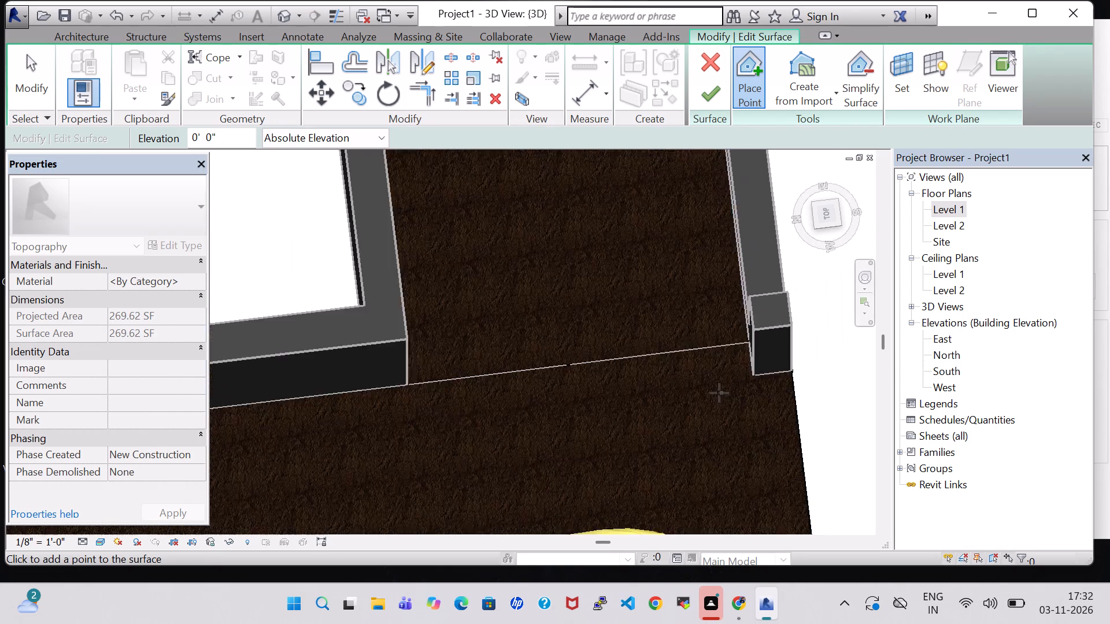
scroll(719, 393, "down", 5)
middle_click_drag(667, 419, 472, 410, "shift")
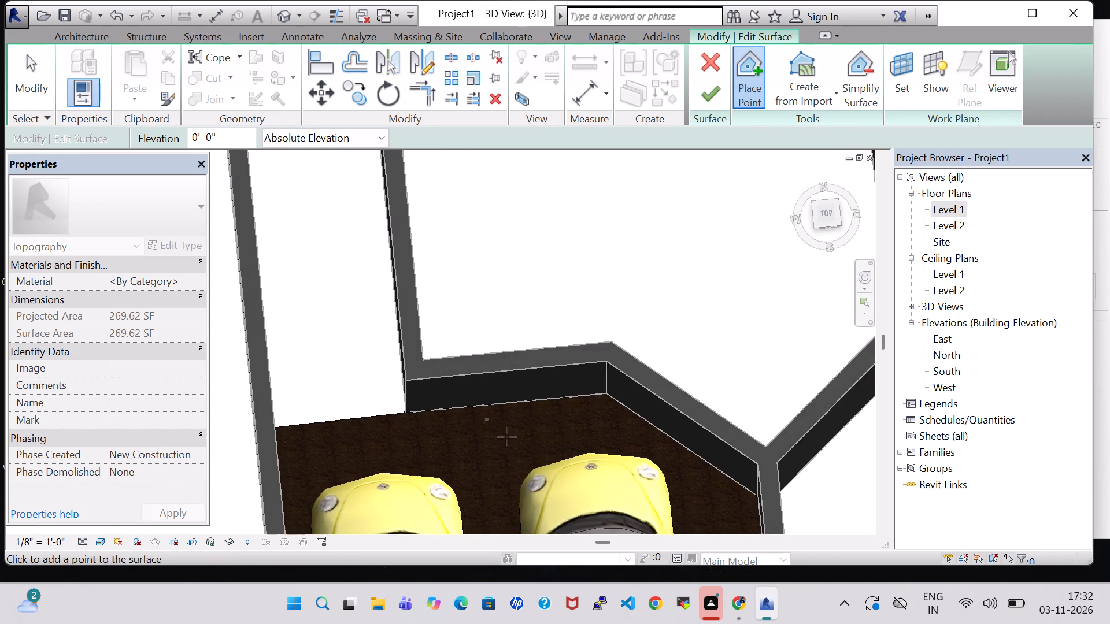
middle_click_drag(516, 439, 471, 248)
scroll(472, 252, "down", 3)
middle_click_drag(614, 388, 596, 329)
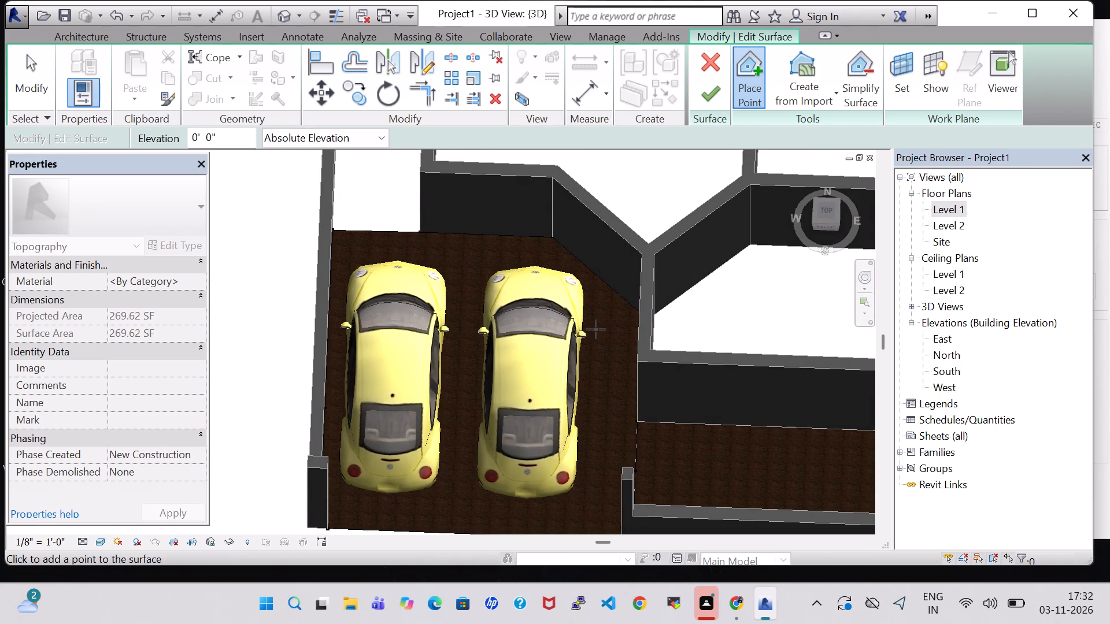
left_click(705, 83)
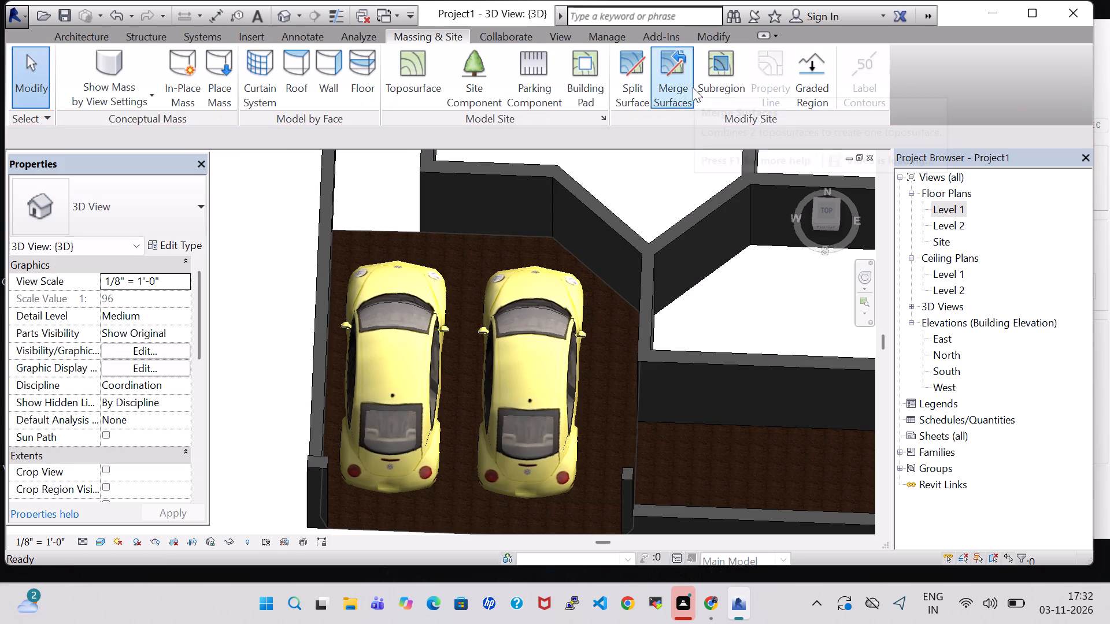
Start a new toposurface at 0' 0" absolute elevation with two points across the west side passage's south end, along the parking surface's edge.
left_click(428, 67)
scroll(495, 265, "down", 4)
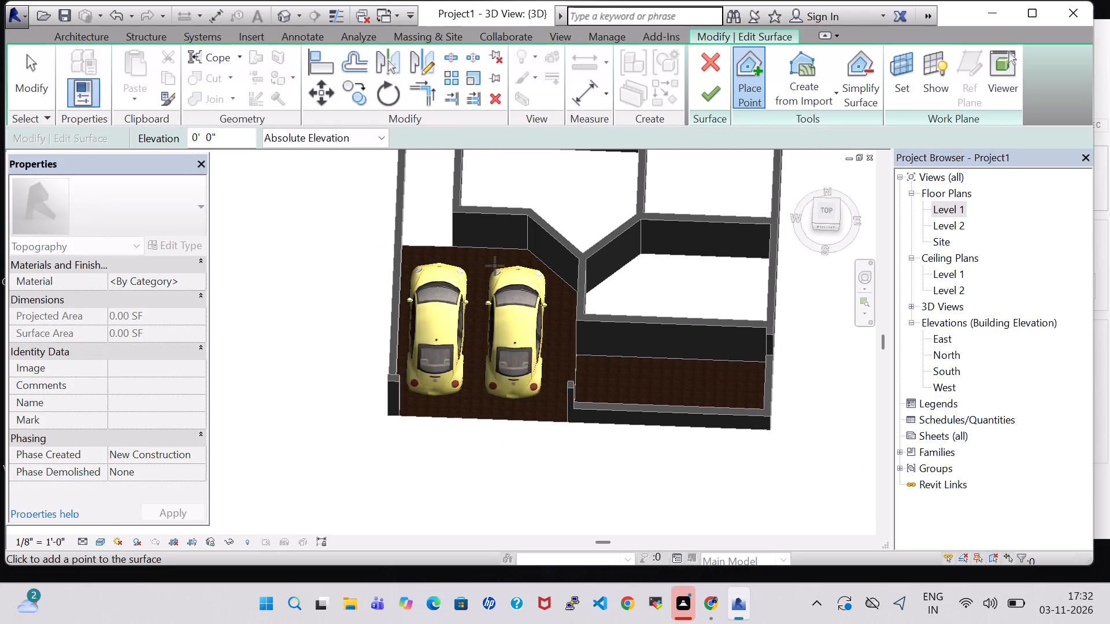
middle_click_drag(485, 265, 509, 370, "shift")
scroll(430, 240, "up", 7)
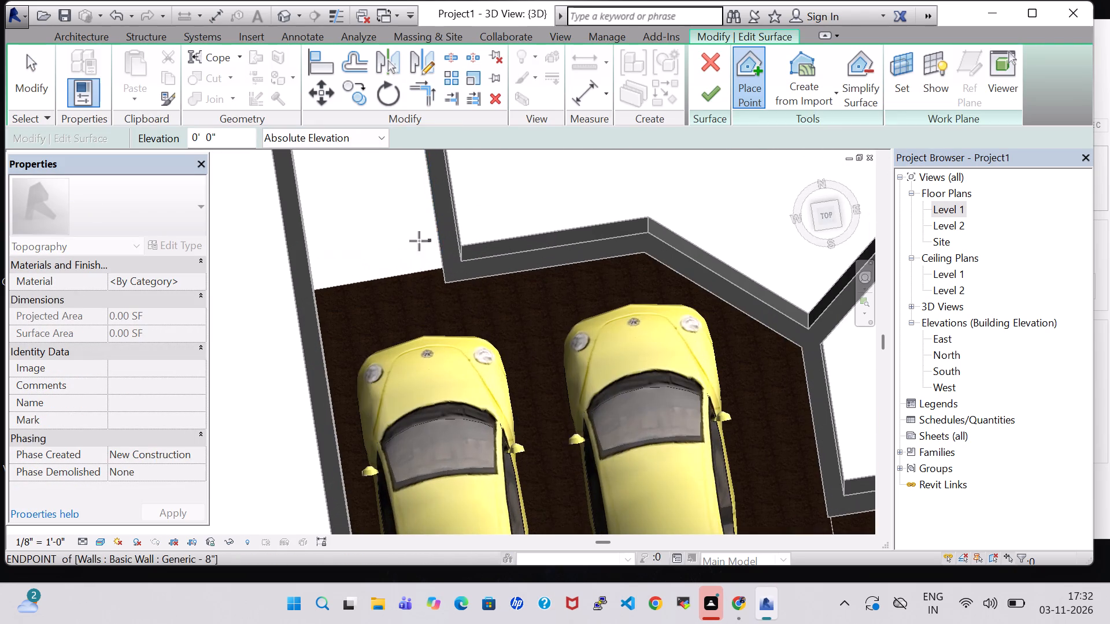
middle_click_drag(361, 288, 312, 232, "shift")
middle_click_drag(457, 237, 458, 170)
left_click(409, 223)
middle_click_drag(474, 240, 474, 241)
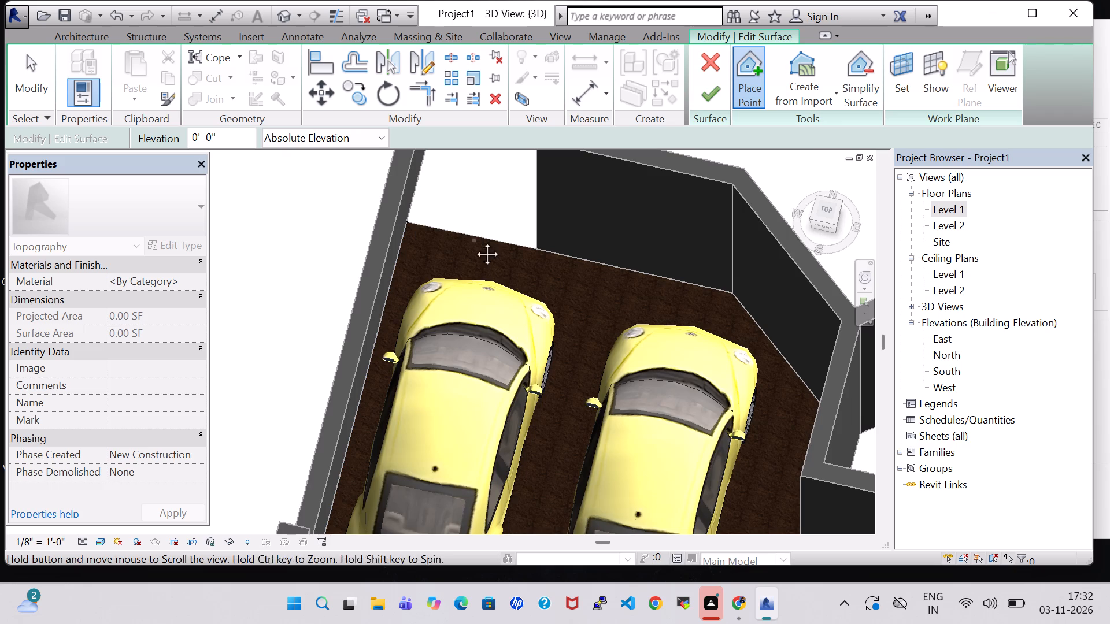
middle_click_drag(474, 241, 562, 230)
left_click(541, 168)
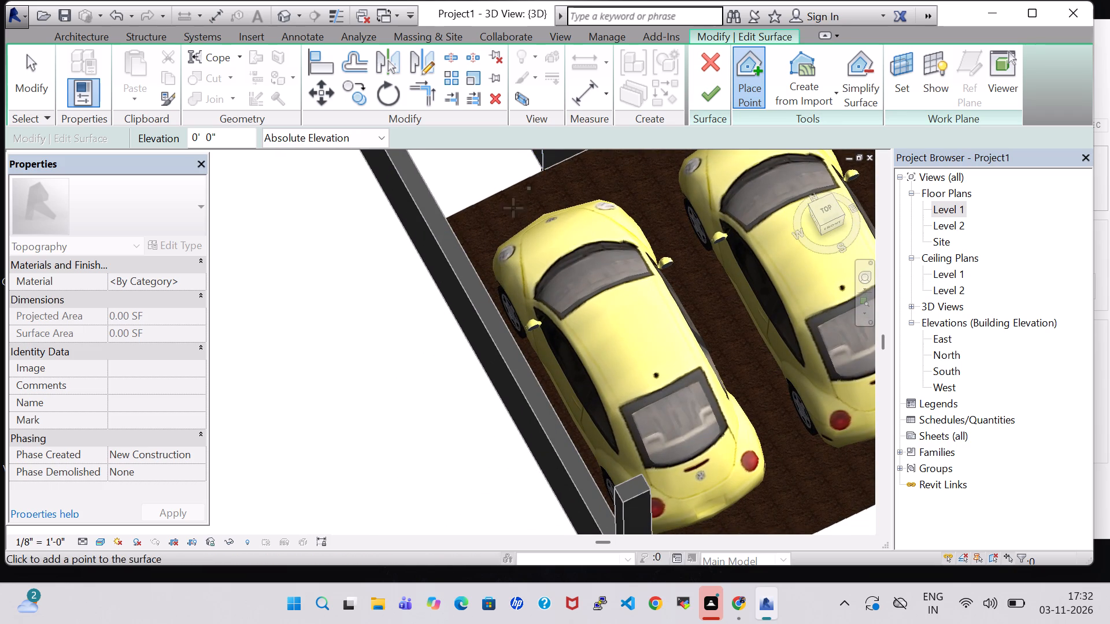
Complete the west passage toposurface with points at the house's northwest corner, the north boundary wall and the boundary's northwest corner.
scroll(508, 217, "down", 3)
middle_click_drag(512, 201, 590, 399)
scroll(598, 393, "down", 1)
scroll(545, 306, "down", 4)
middle_click_drag(519, 269, 494, 258)
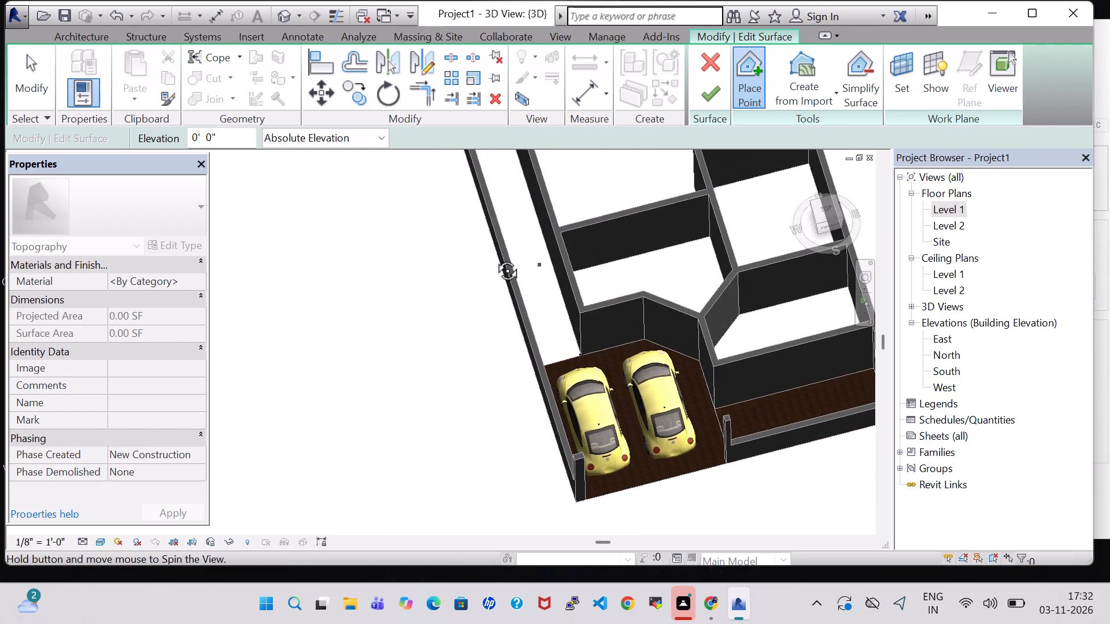
middle_click_drag(494, 258, 494, 257)
scroll(530, 209, "down", 1)
middle_click_drag(526, 211, 582, 419)
scroll(574, 360, "down", 1)
scroll(552, 332, "up", 12)
scroll(534, 233, "down", 1)
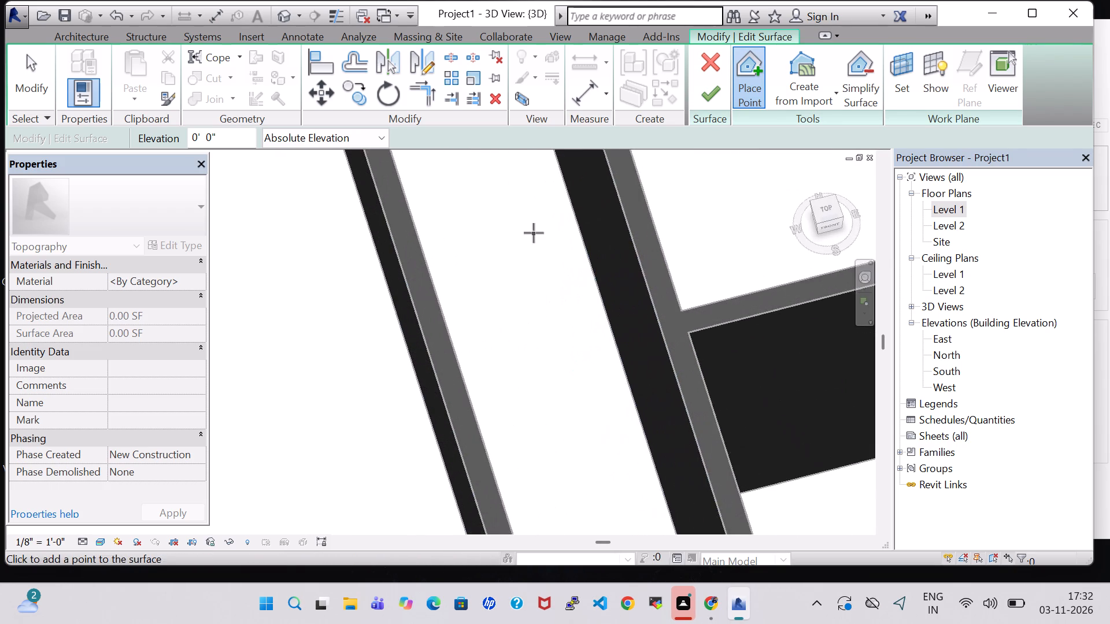
middle_click_drag(534, 233, 559, 415)
middle_click_drag(536, 258, 554, 371)
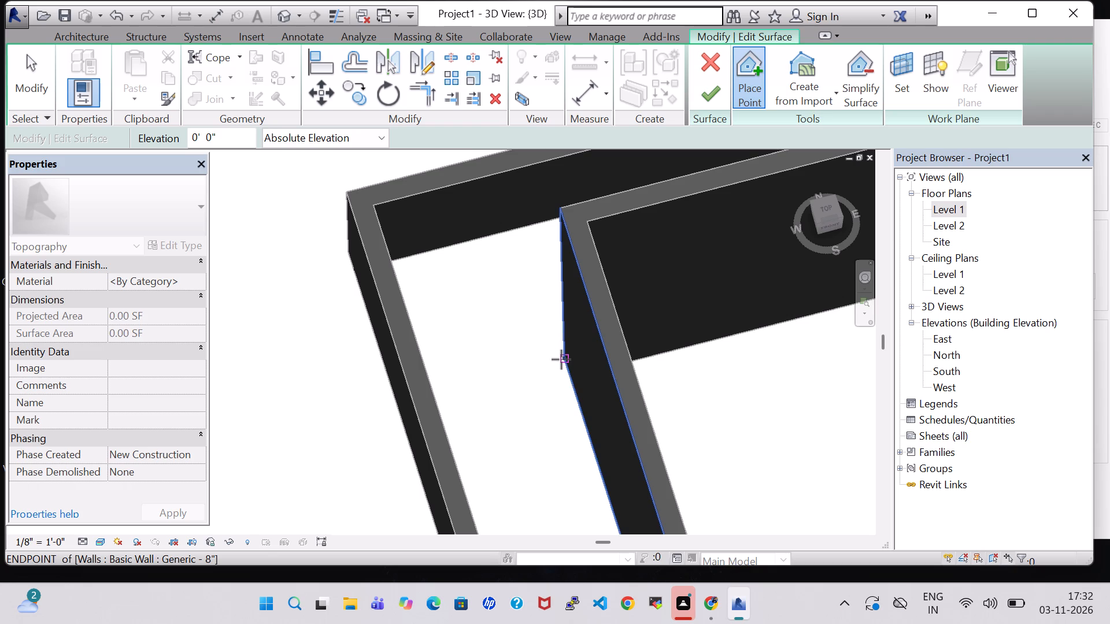
left_click(561, 359)
left_click(526, 229)
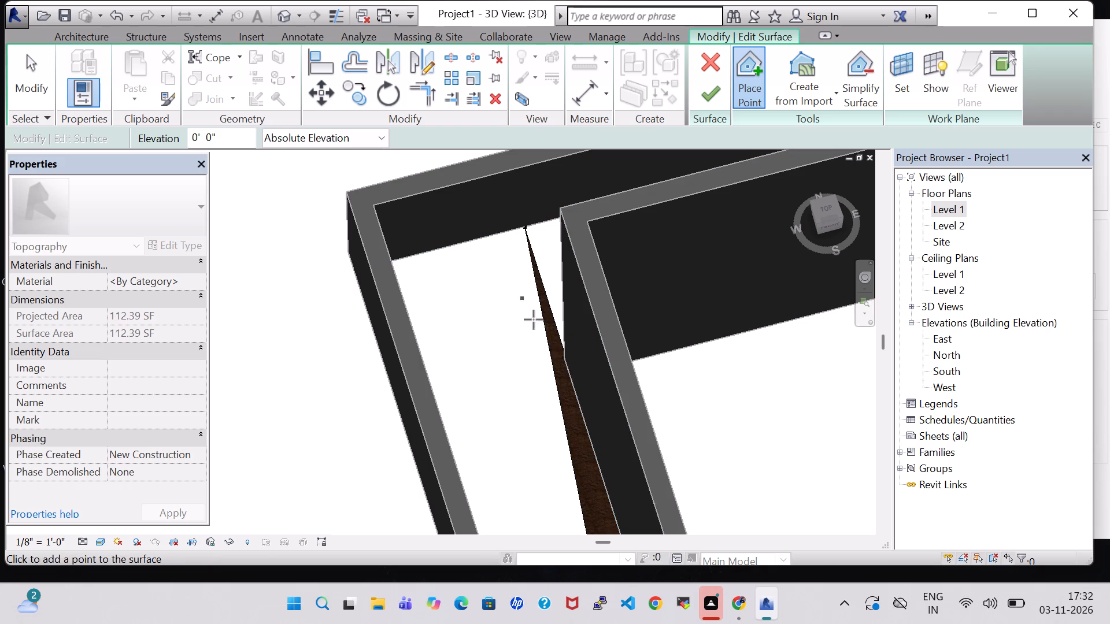
middle_click_drag(521, 325, 489, 325)
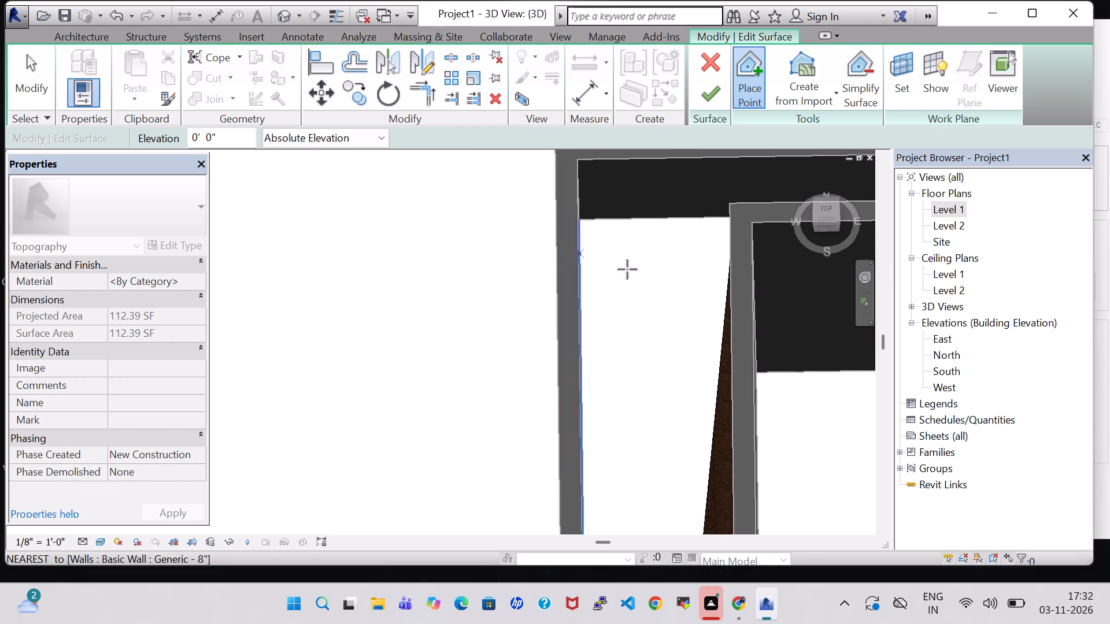
middle_click_drag(643, 277, 626, 272)
left_click(682, 223)
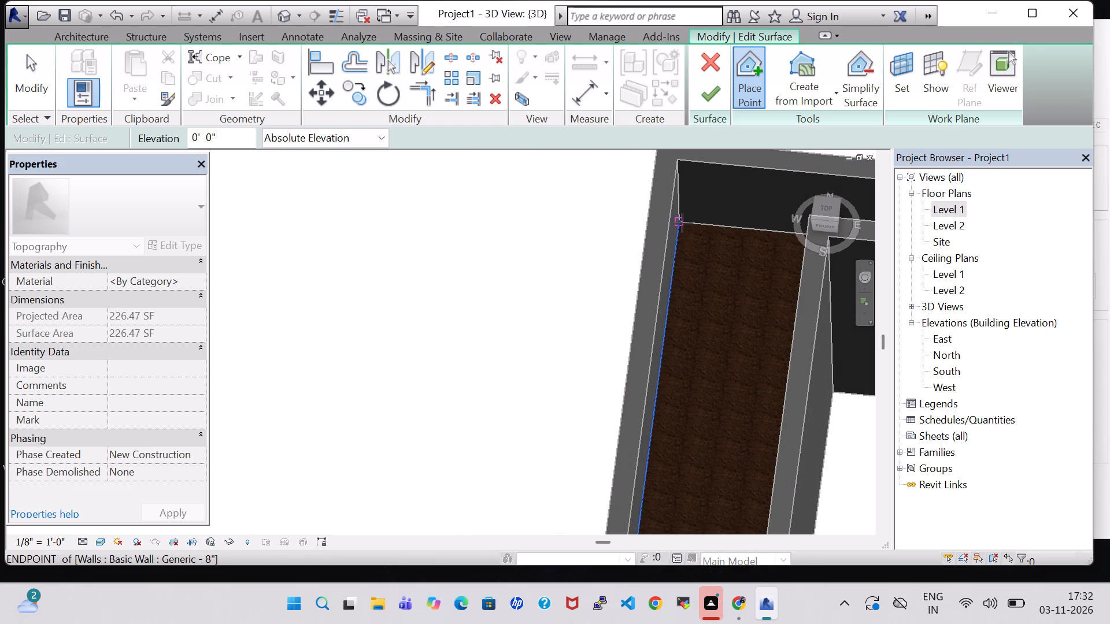
left_click(714, 95)
Start a new toposurface at 0' 0" absolute elevation with two points across the north passage's west end, along the west passage surface's edge.
middle_click_drag(686, 294, 794, 361, "shift")
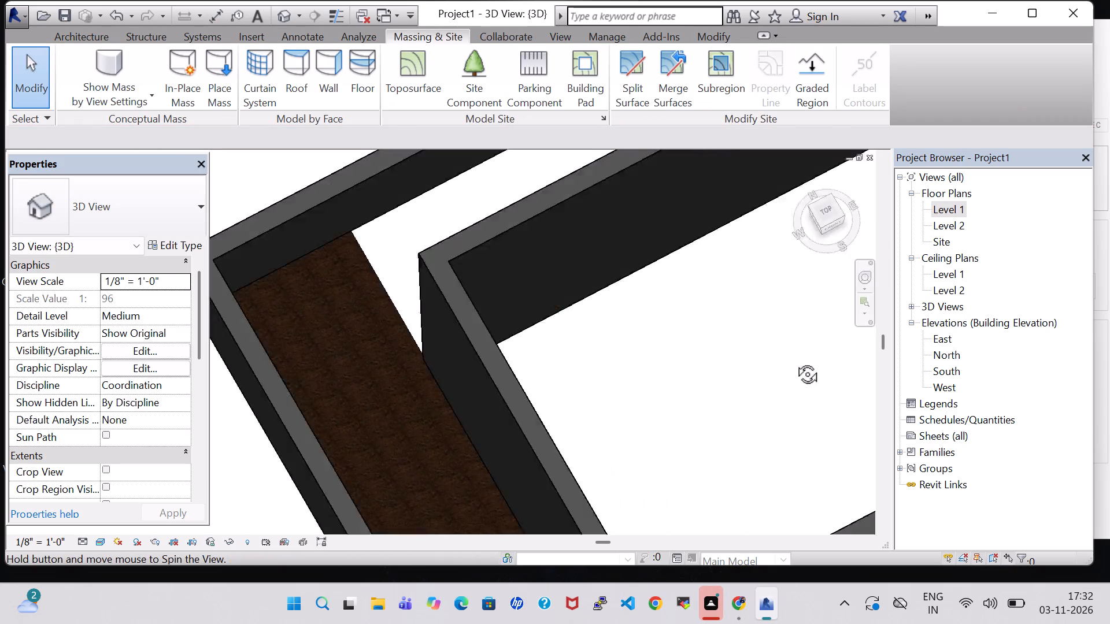
middle_click_drag(794, 361, 812, 372, "shift")
middle_click_drag(541, 413, 737, 413)
middle_click_drag(626, 424, 667, 424, "shift")
middle_click_drag(527, 499, 658, 315)
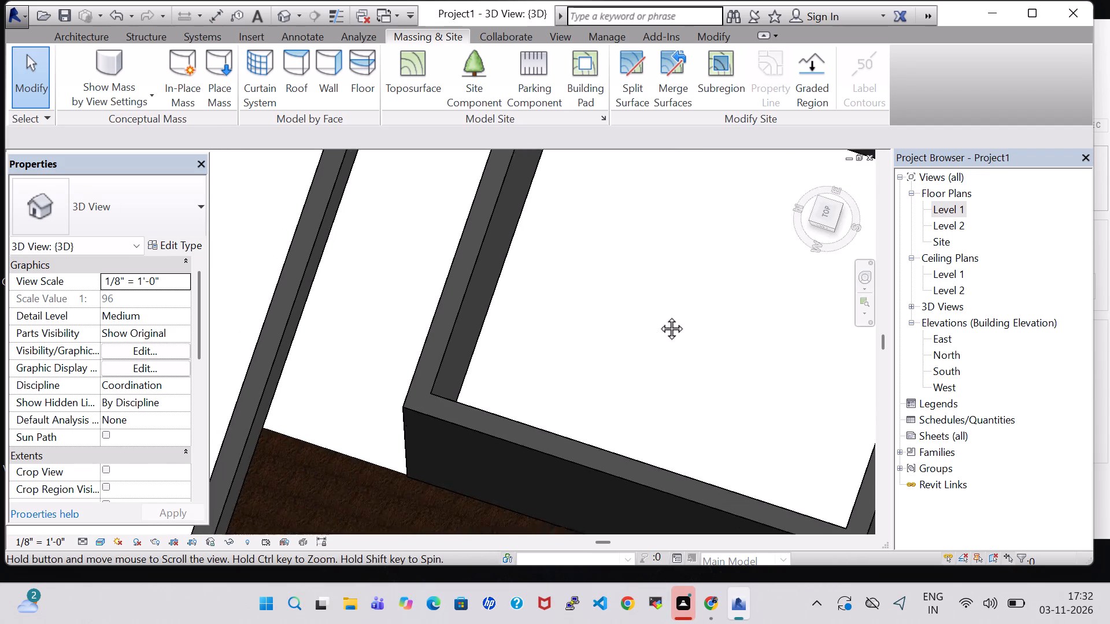
middle_click_drag(658, 315, 659, 314)
scroll(659, 314, "down", 3)
middle_click_drag(536, 331, 597, 329)
left_click(405, 77)
scroll(693, 488, "down", 4)
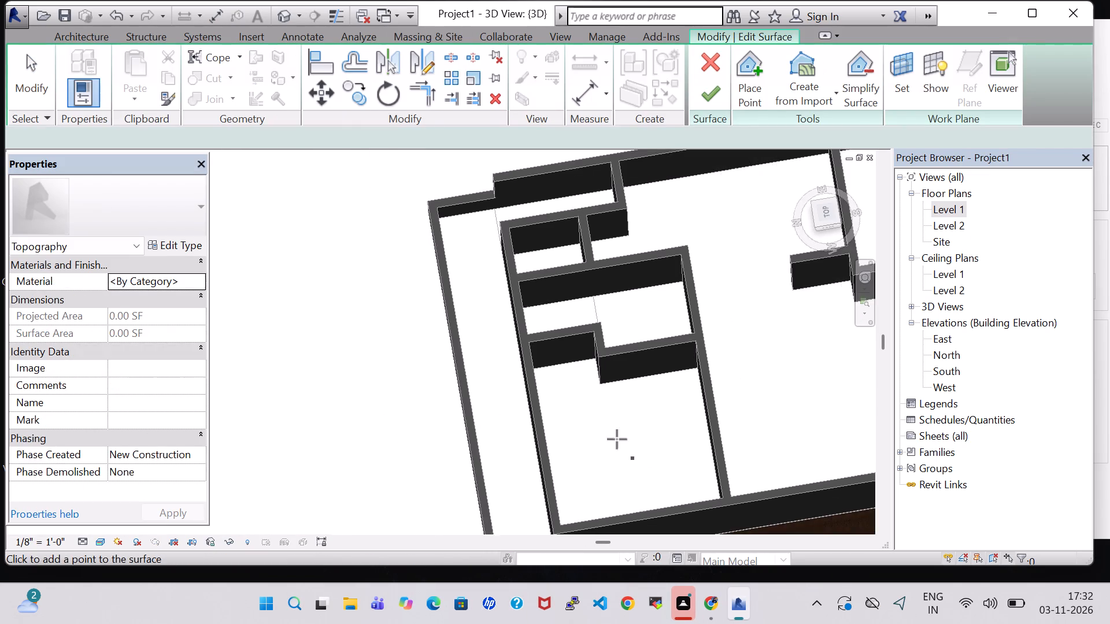
middle_click_drag(602, 423, 601, 296)
scroll(495, 422, "up", 6)
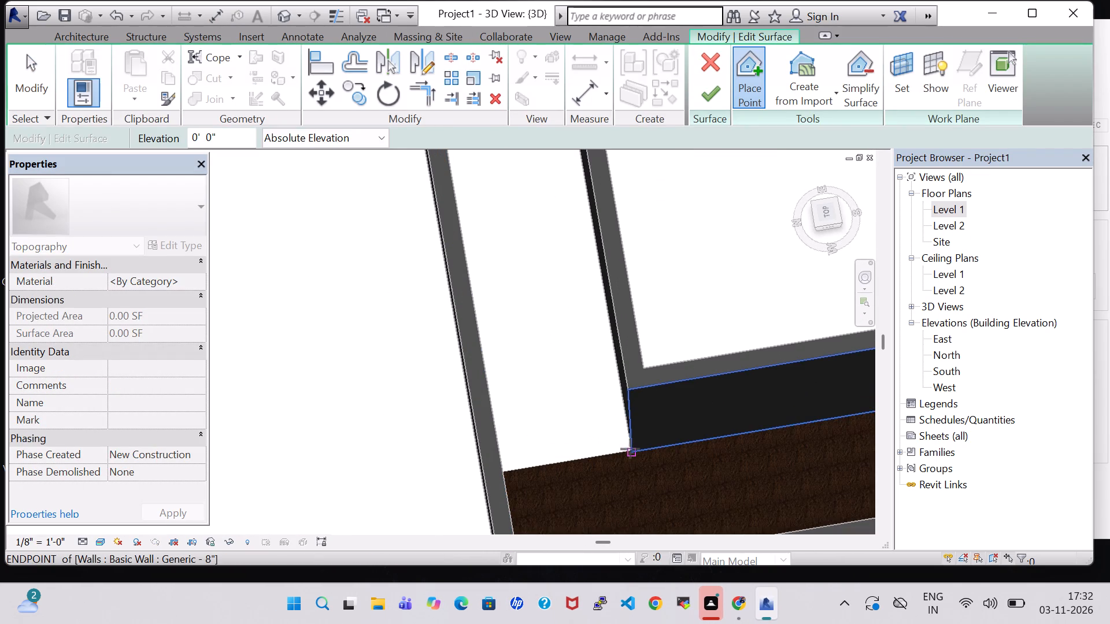
left_click(630, 449)
middle_click_drag(571, 476, 503, 423, "shift")
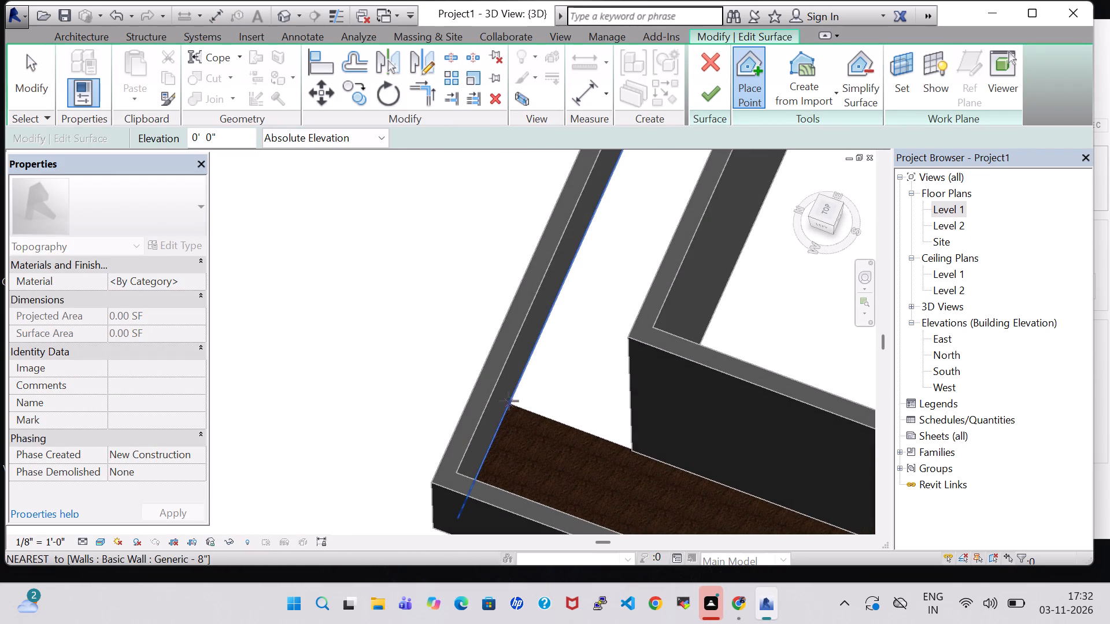
scroll(512, 407, "up", 8)
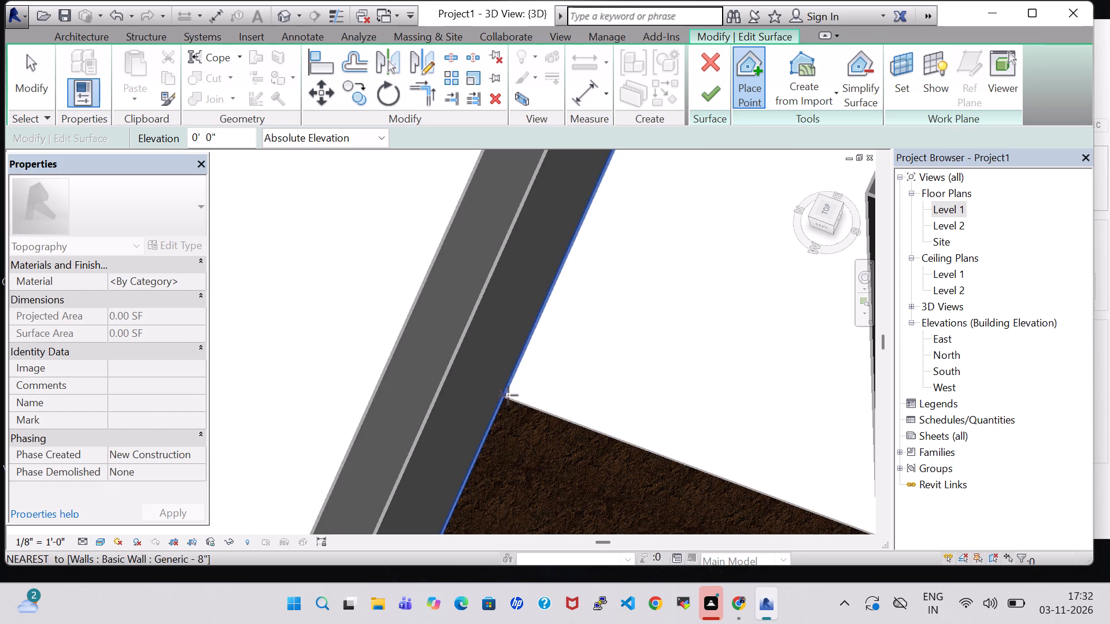
left_click(504, 396)
Complete the north passage toposurface with points at the boundary's northeast corner and on the east wall in line with the house wall.
scroll(639, 385, "down", 4)
middle_click_drag(626, 239, 605, 378)
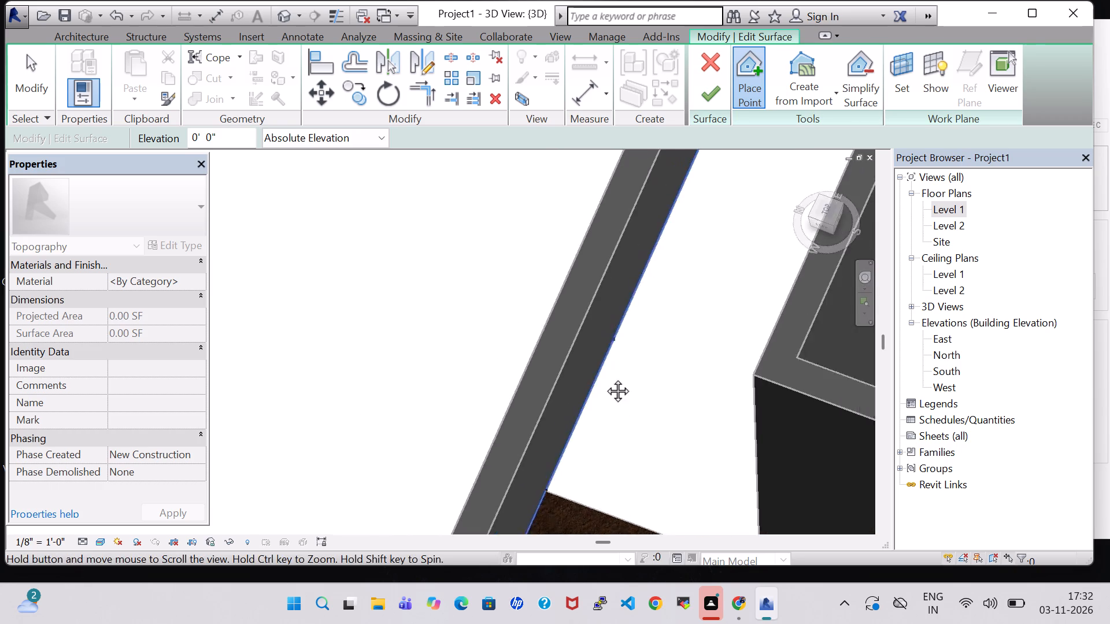
middle_click_drag(605, 378, 604, 403)
scroll(604, 403, "down", 3)
middle_click_drag(632, 374, 671, 363, "shift")
scroll(662, 299, "down", 5)
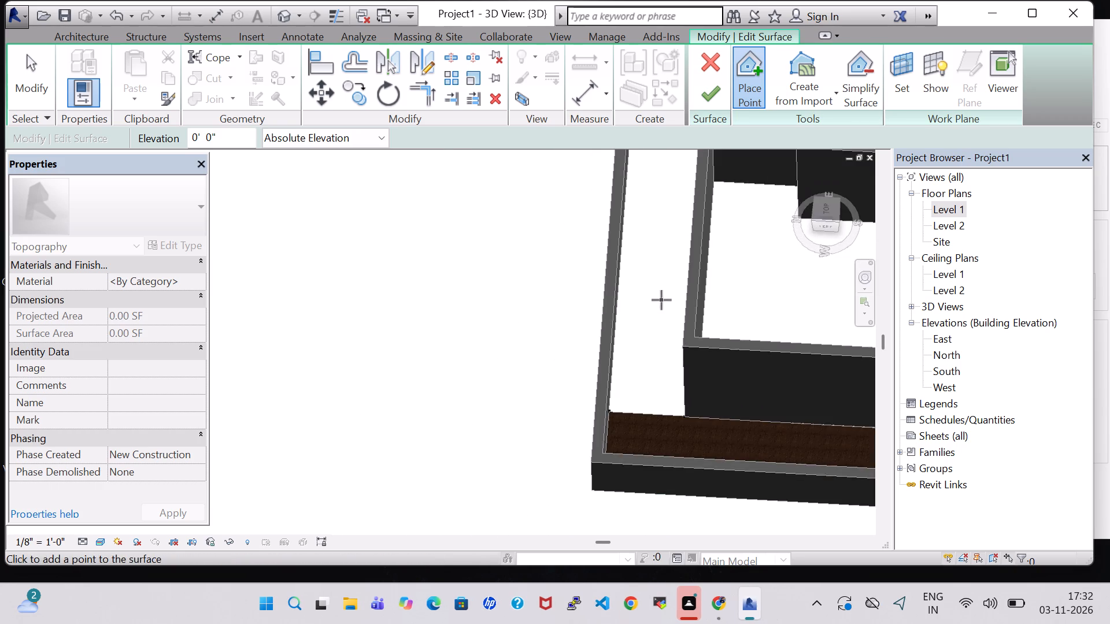
middle_click_drag(666, 264, 620, 562)
scroll(600, 366, "up", 10)
middle_click_drag(653, 252, 581, 454)
scroll(598, 412, "down", 1)
left_click(523, 238)
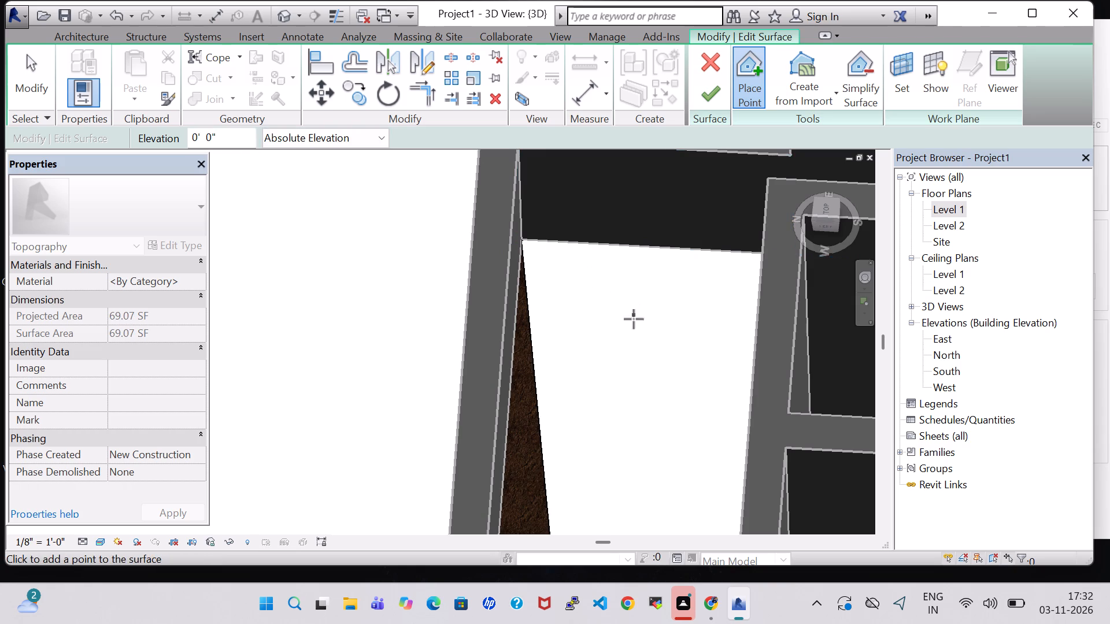
middle_click_drag(614, 350, 660, 344)
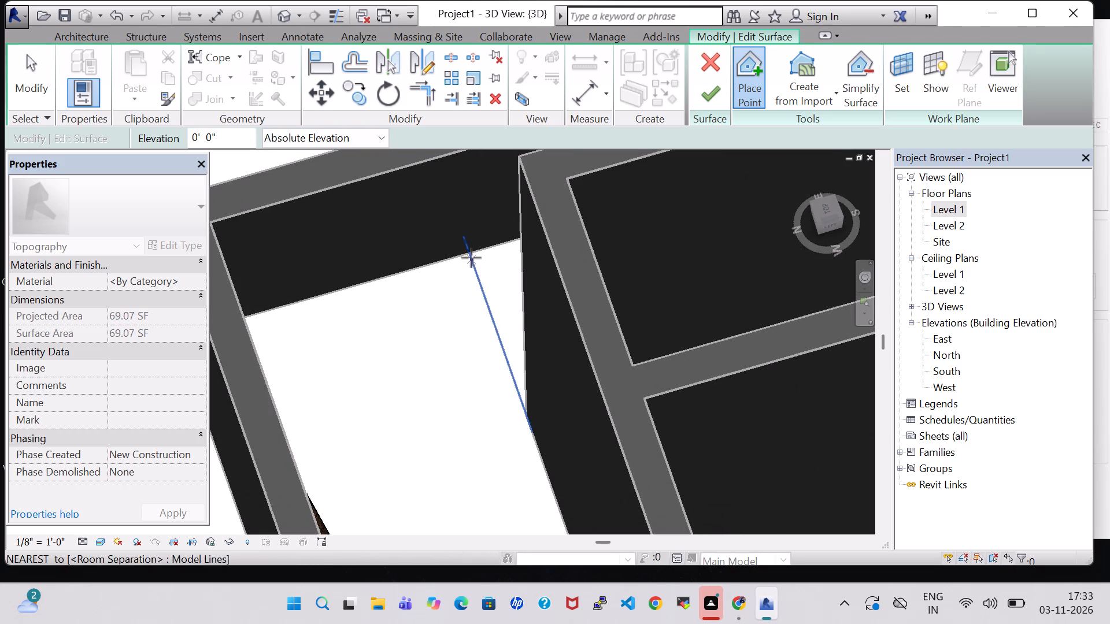
left_click(468, 256)
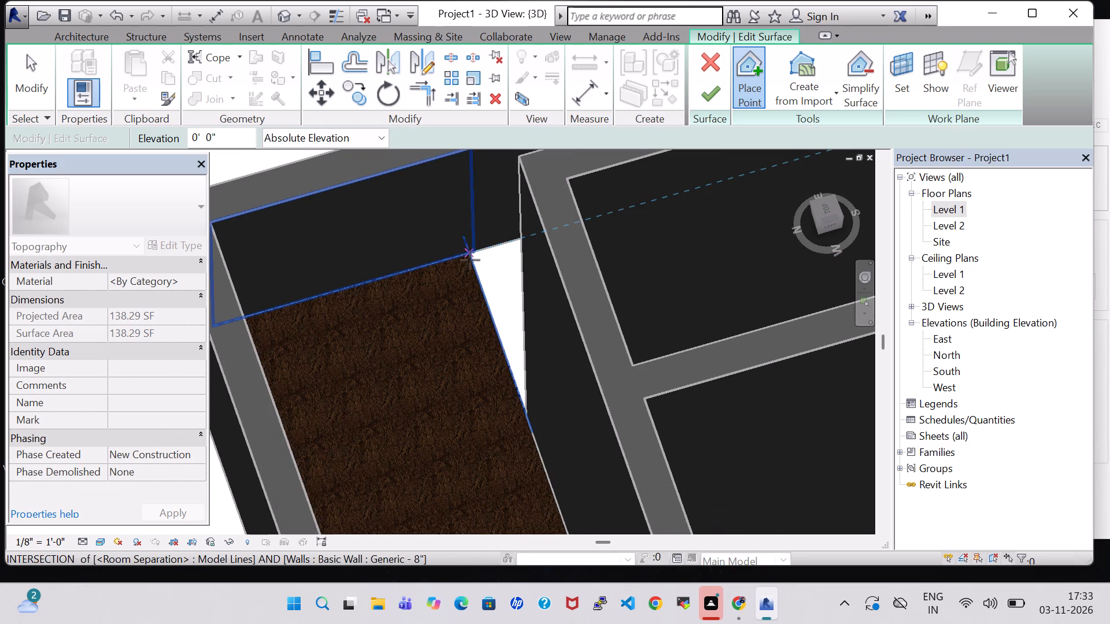
left_click(710, 88)
Start a new toposurface at 0' 0" absolute elevation with two points across the south end of the short northeast passage.
scroll(432, 353, "down", 7)
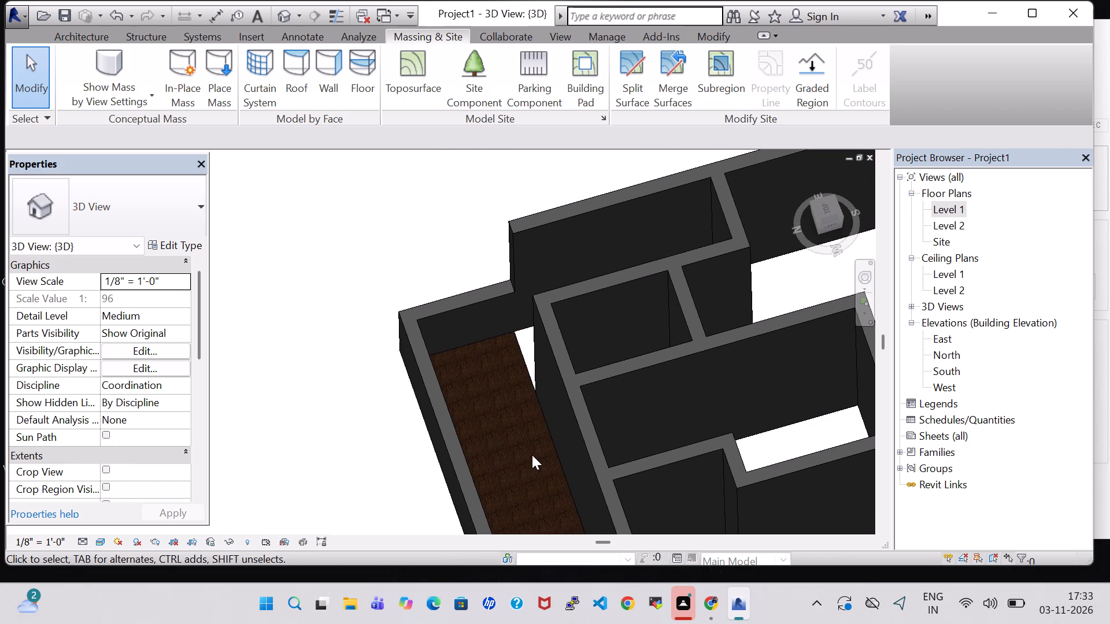
middle_click_drag(531, 455, 678, 408, "shift")
middle_click_drag(588, 444, 772, 344)
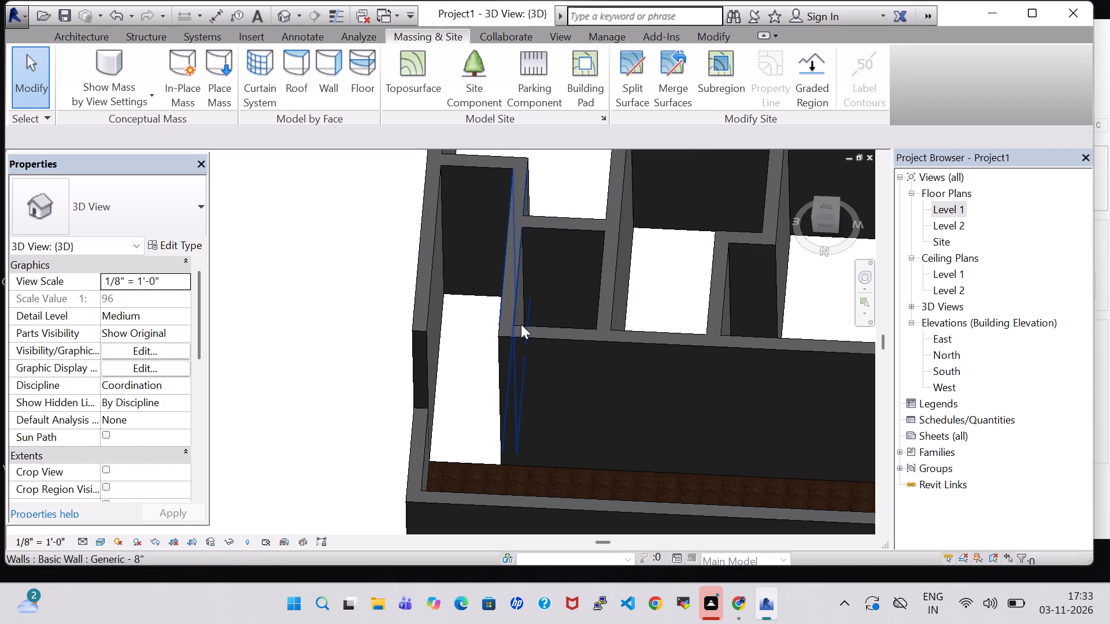
left_click(412, 61)
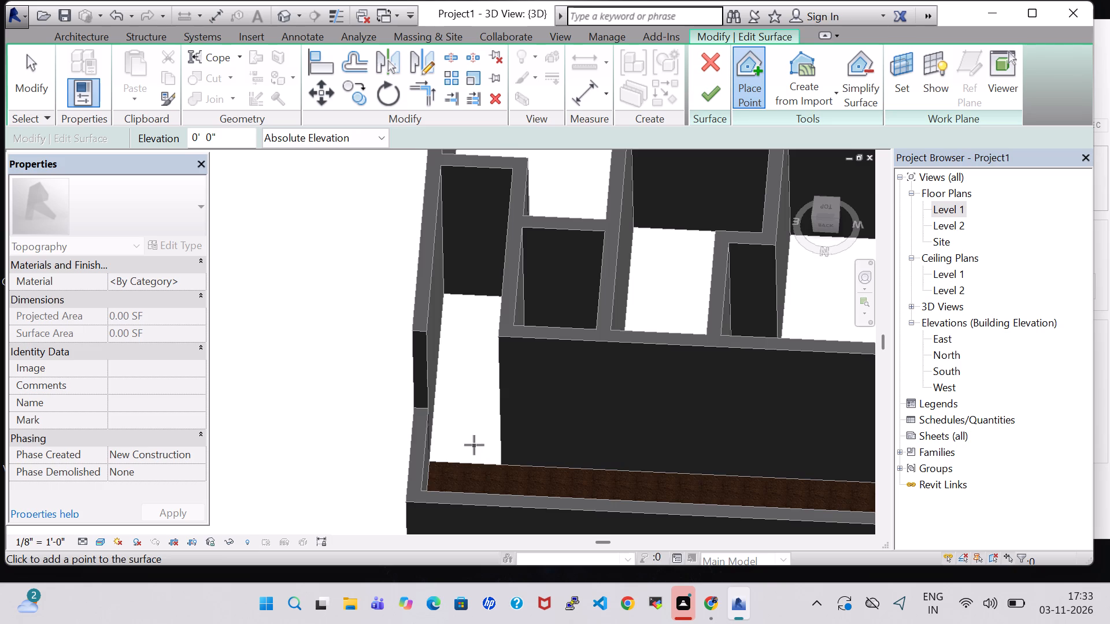
middle_click_drag(474, 445, 508, 432)
scroll(449, 366, "up", 5)
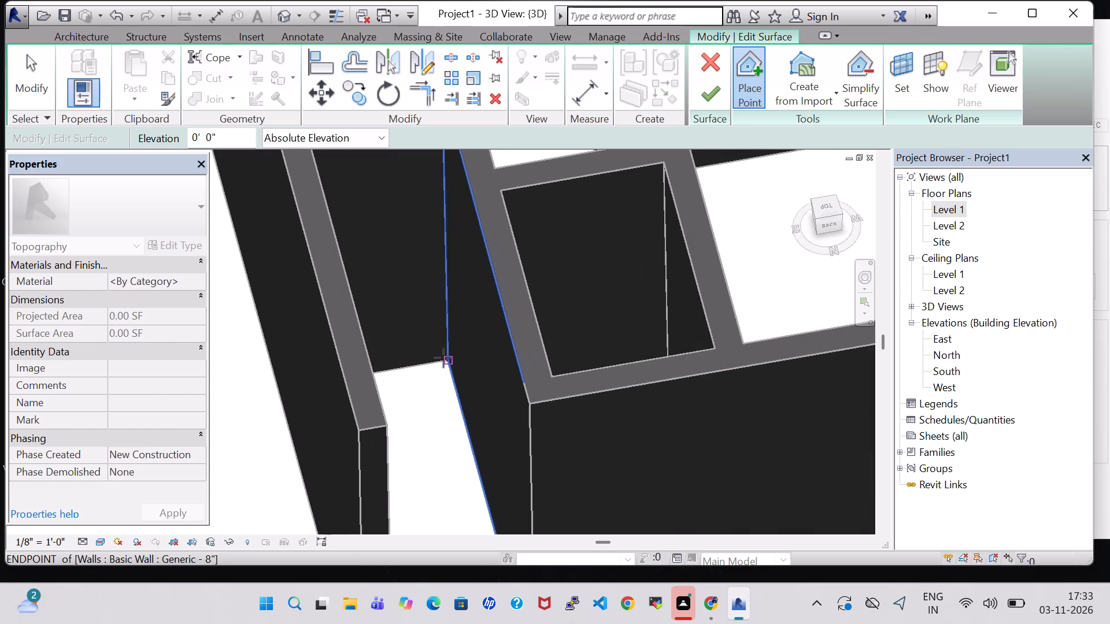
left_click(443, 358)
middle_click_drag(434, 408, 390, 401, "shift")
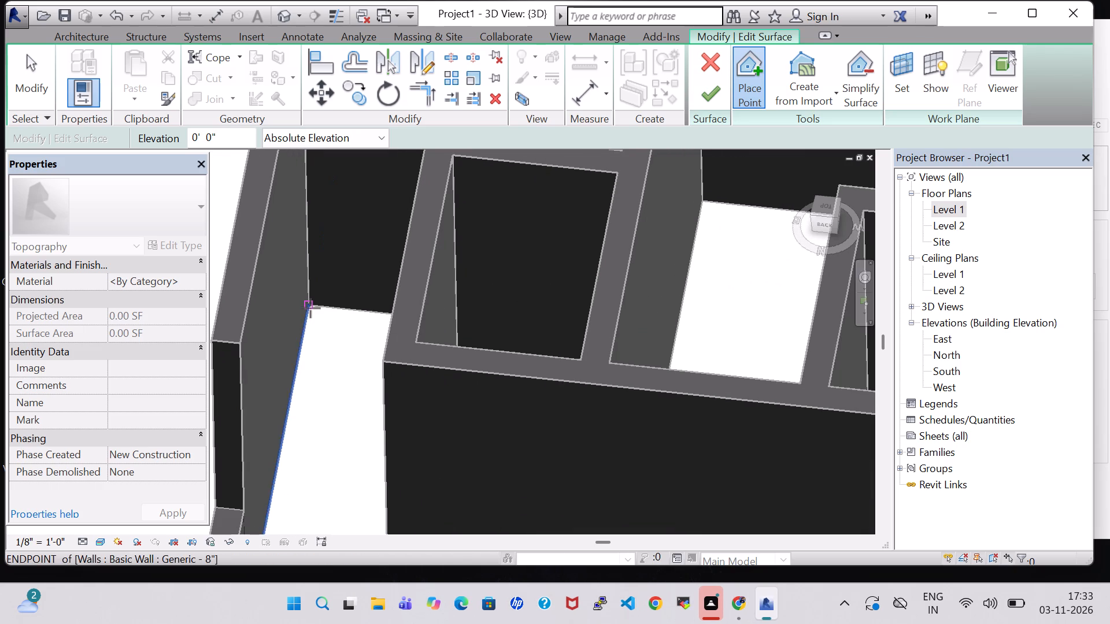
left_click(310, 308)
Complete the northeast passage toposurface with points along the north passage surface's edge, from the east boundary wall to the house's northeast corner.
middle_click_drag(334, 432, 367, 322)
left_click(280, 514)
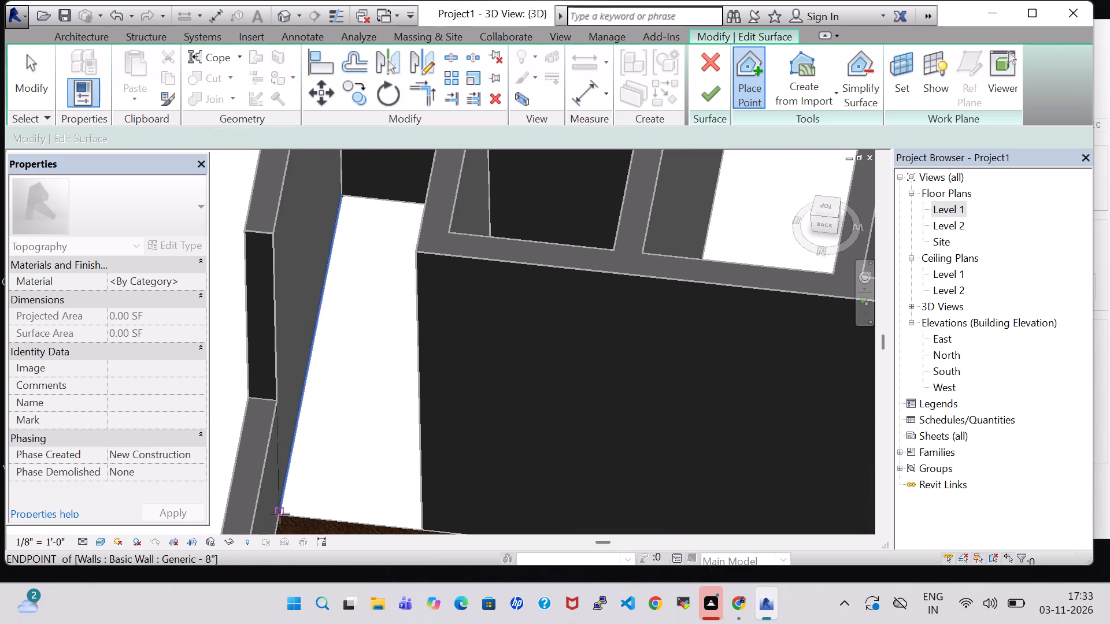
scroll(328, 514, "up", 6)
scroll(325, 514, "down", 1)
middle_click_drag(325, 514, 396, 373)
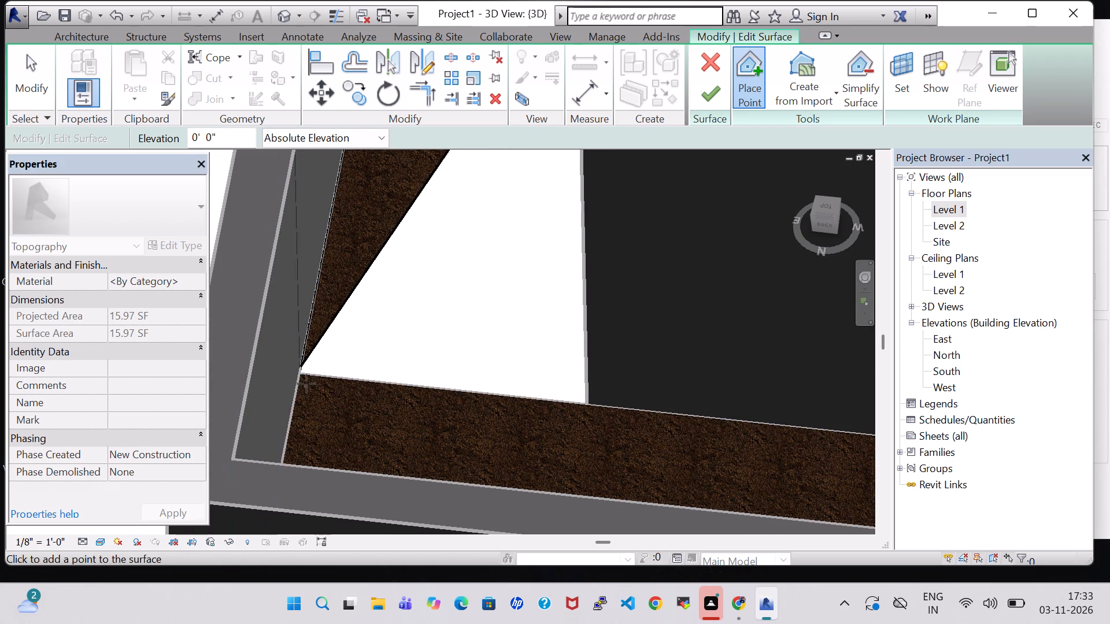
left_click(302, 374)
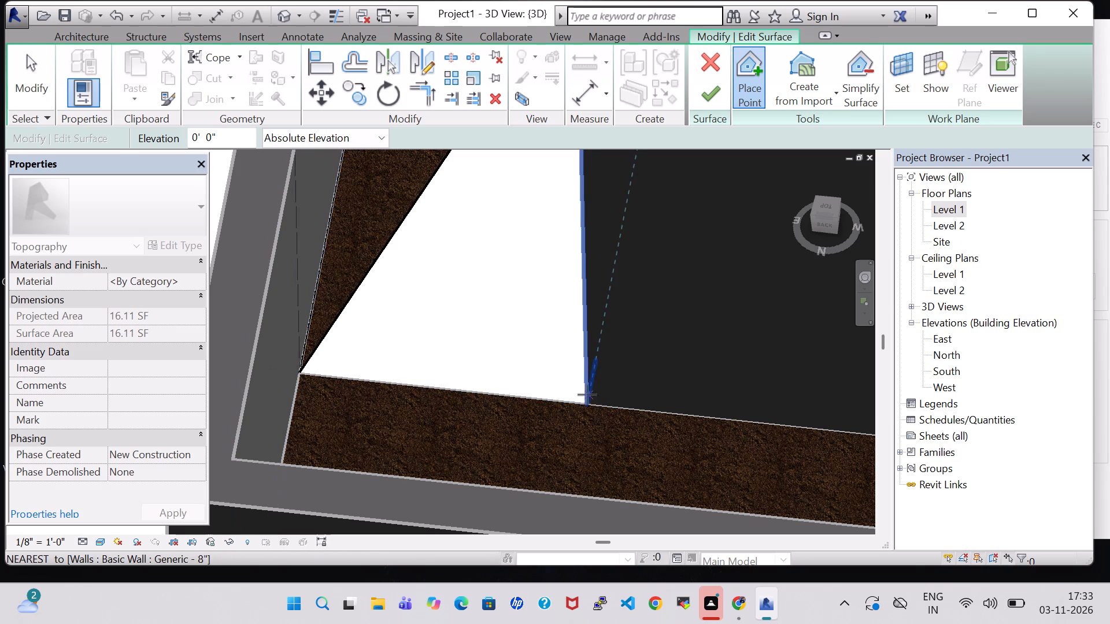
left_click(581, 404)
scroll(511, 370, "down", 3)
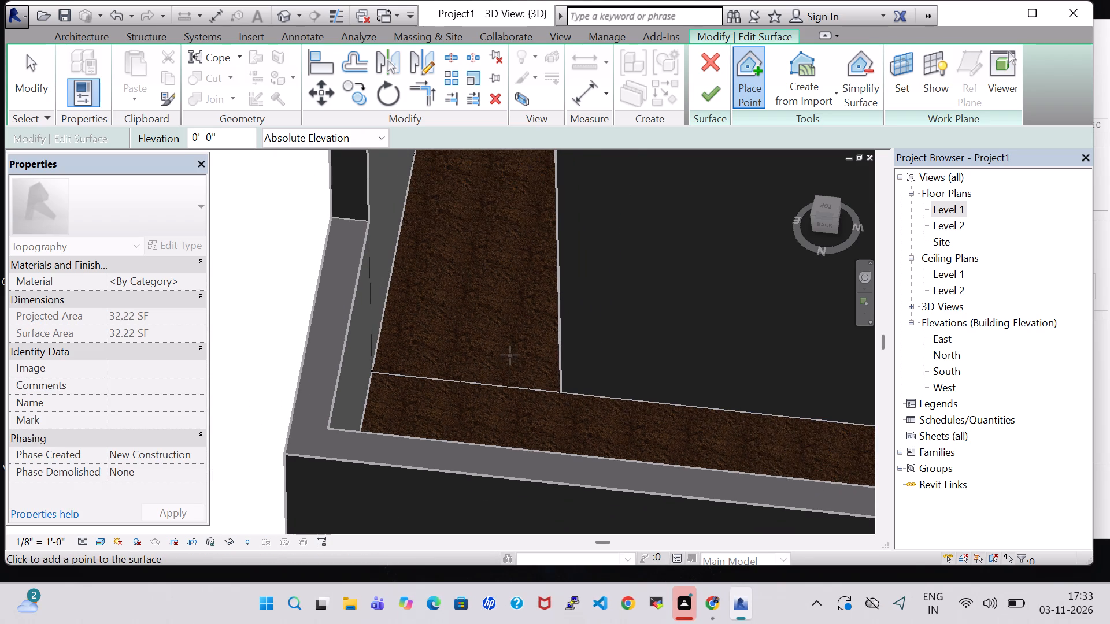
middle_click_drag(510, 355, 543, 389, "shift")
scroll(546, 363, "down", 6)
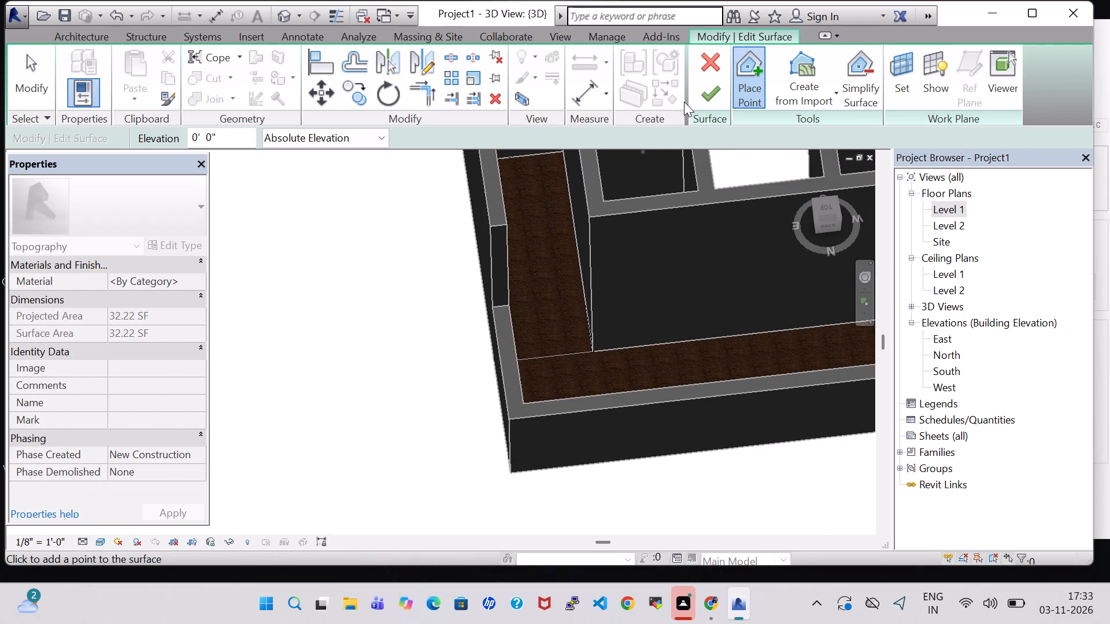
left_click(714, 97)
Examine the toposurface coverage around the house from above, with the whole plot in view.
scroll(543, 316, "down", 7)
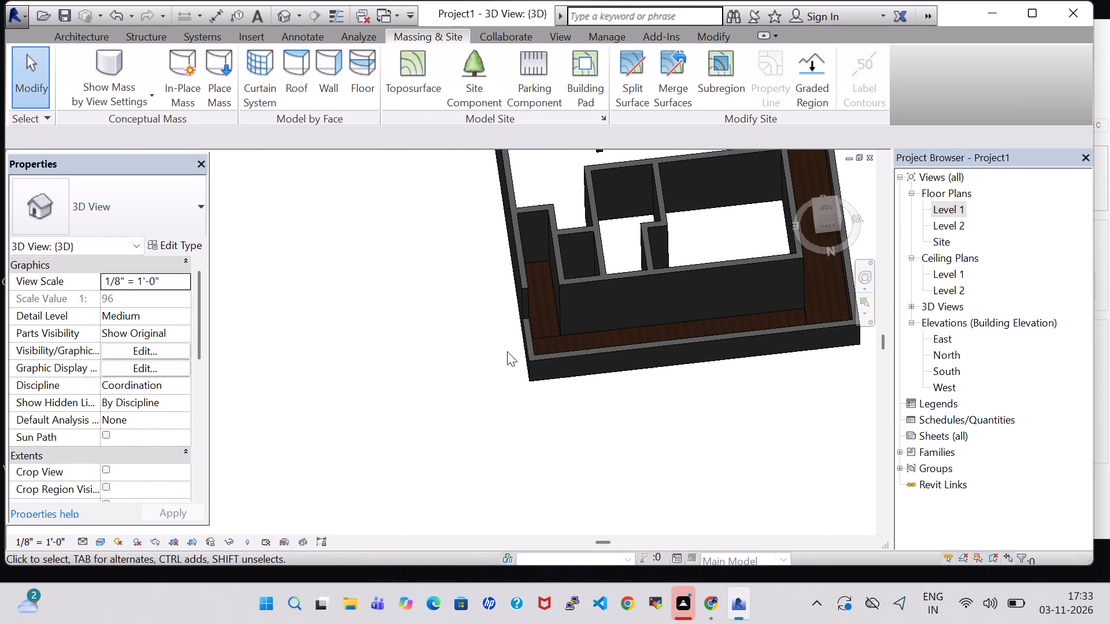
middle_click_drag(409, 377, 786, 346, "shift")
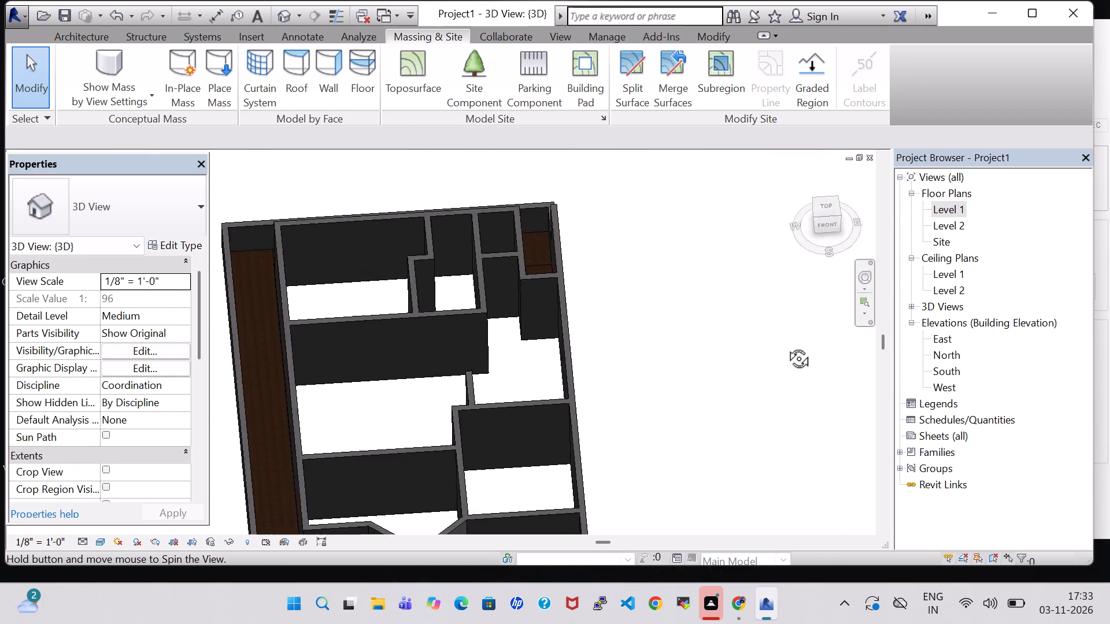
middle_click_drag(786, 346, 769, 360, "shift")
scroll(785, 347, "down", 1, "shift")
scroll(635, 295, "down", 3)
middle_click_drag(662, 276, 669, 379, "shift")
middle_click_drag(663, 385, 665, 378)
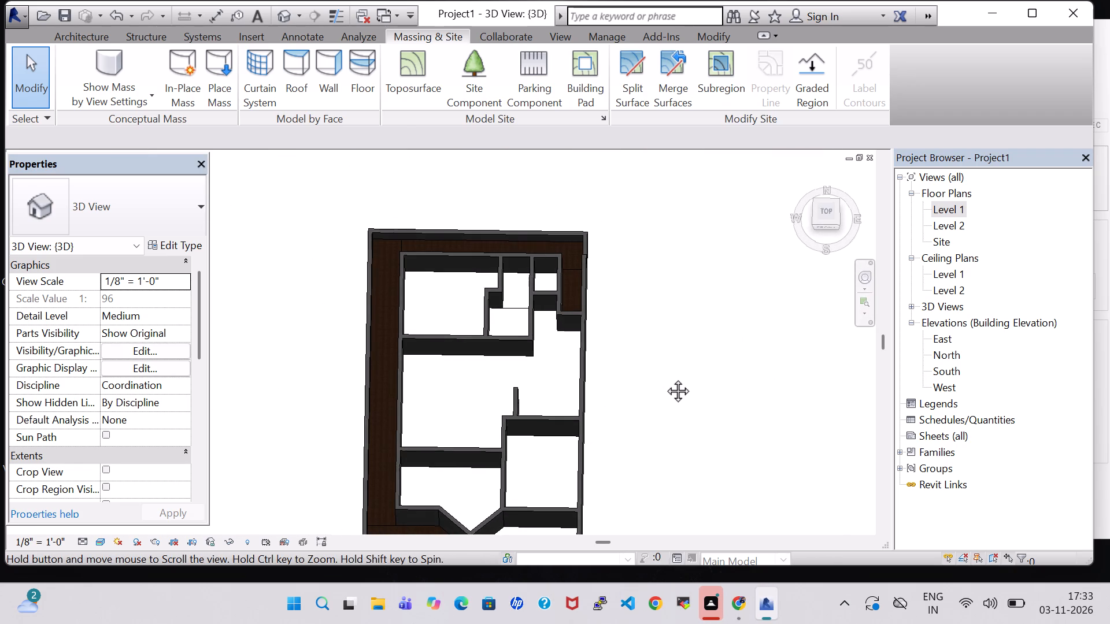
middle_click_drag(665, 378, 681, 317)
middle_click_drag(689, 296, 688, 358, "shift")
scroll(689, 296, "down", 1, "shift")
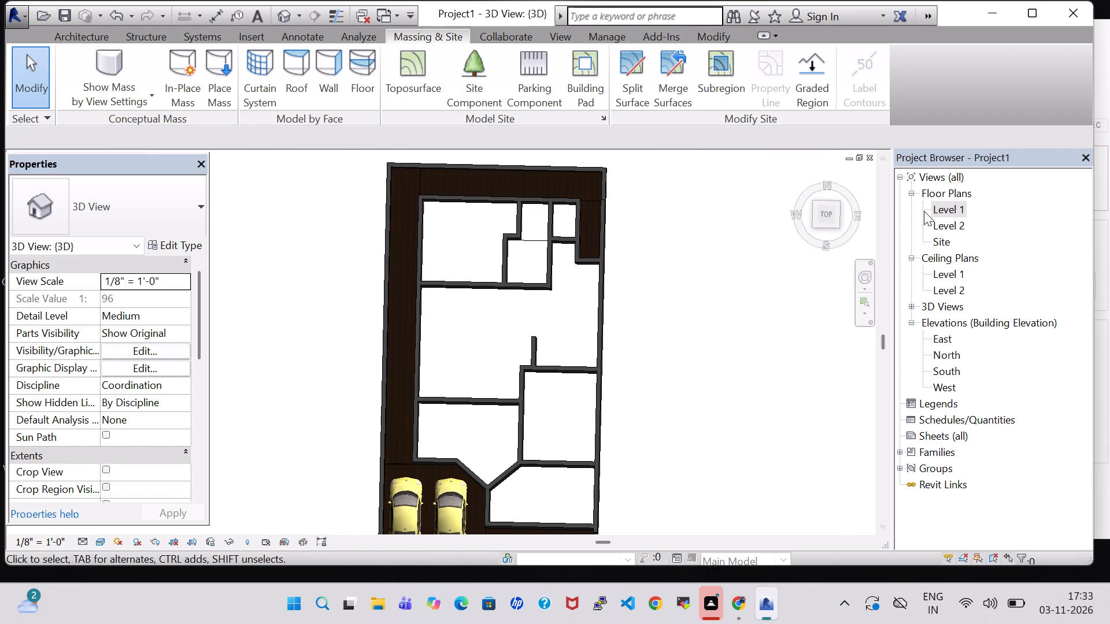
middle_click_drag(655, 358, 679, 354)
scroll(678, 354, "down", 1)
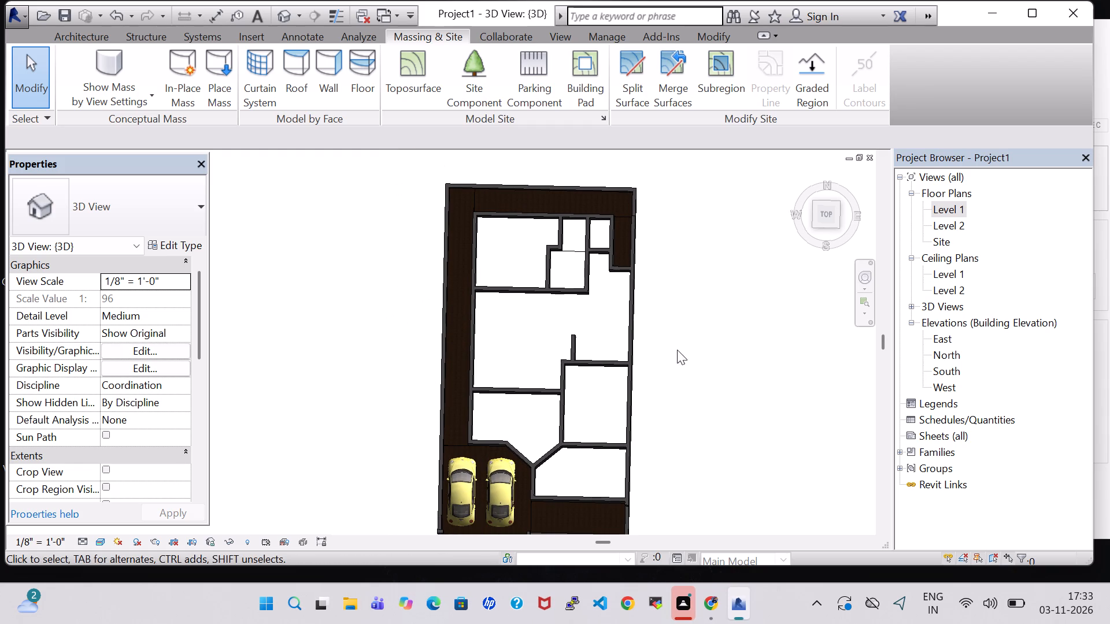
middle_click_drag(733, 322, 734, 340)
middle_click_drag(732, 344, 732, 332)
middle_click_drag(724, 339, 707, 324)
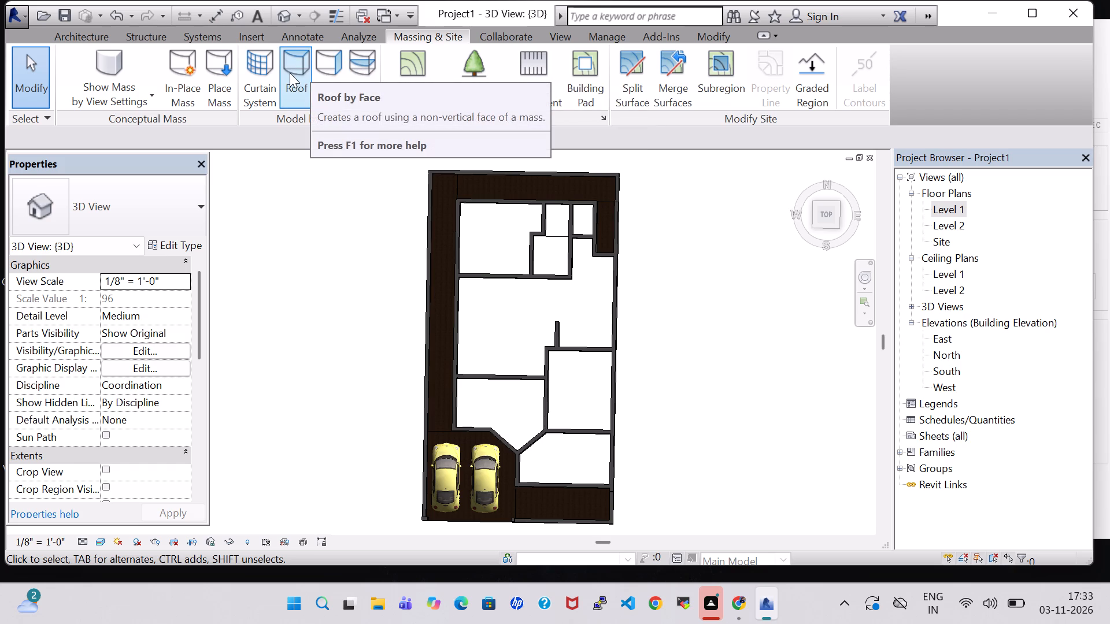
Start a floor boundary sketch on Level 1 using the Generic - 12" floor type.
left_click(364, 77)
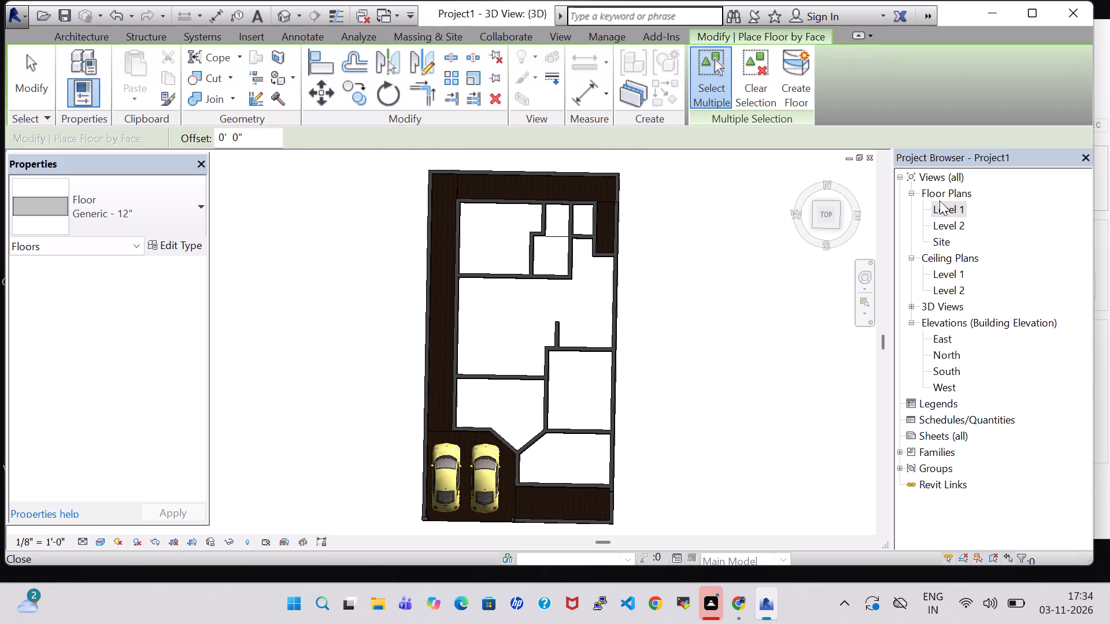
left_click(954, 209)
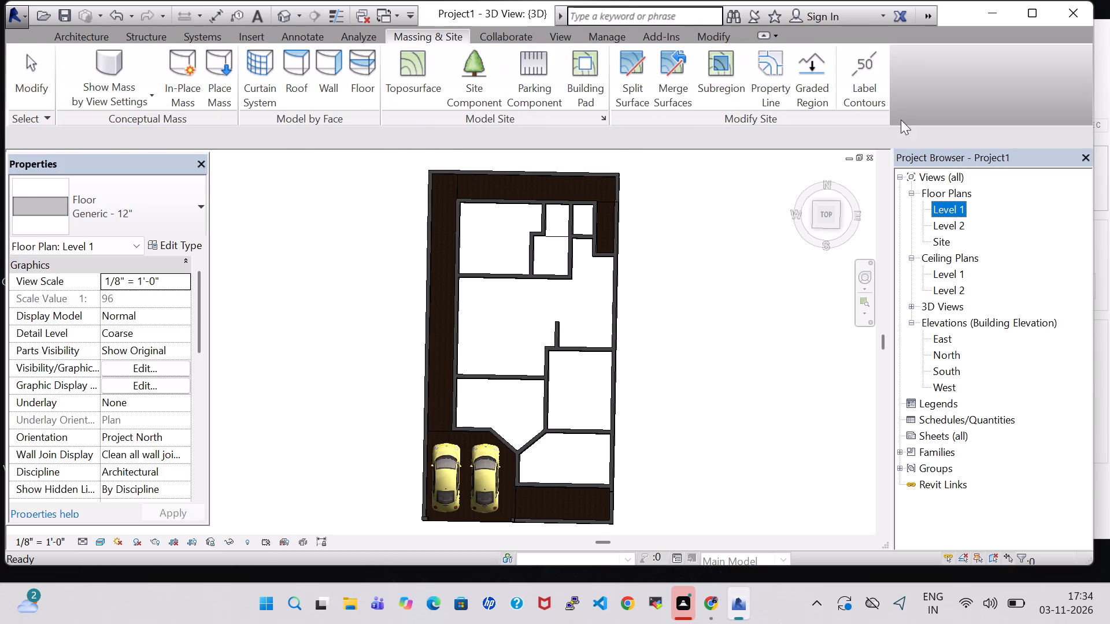
left_click(62, 36)
left_click(251, 98)
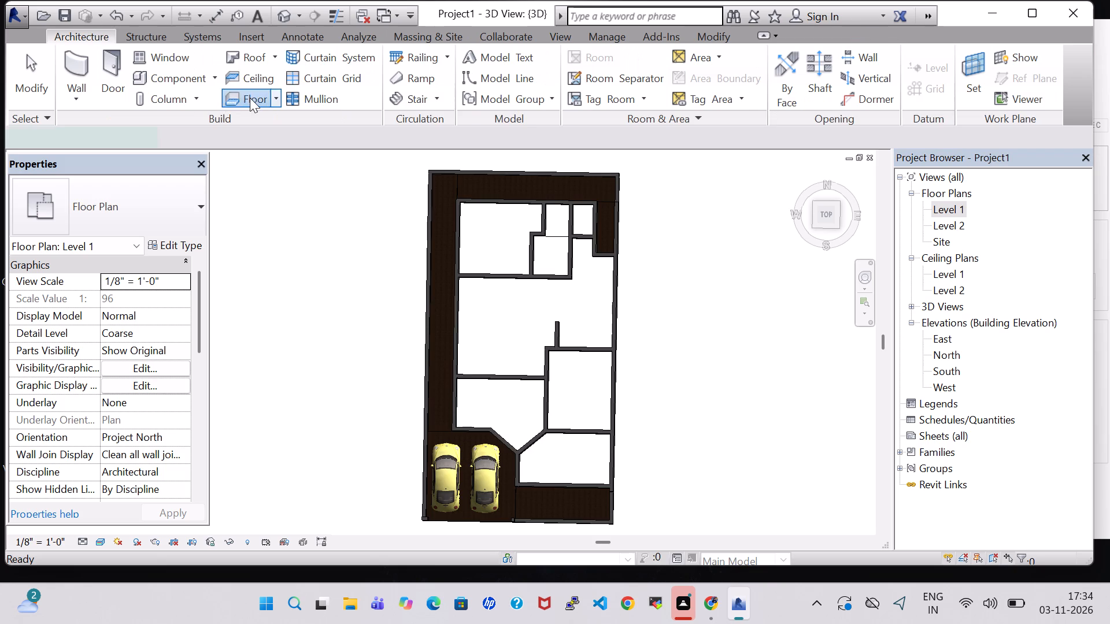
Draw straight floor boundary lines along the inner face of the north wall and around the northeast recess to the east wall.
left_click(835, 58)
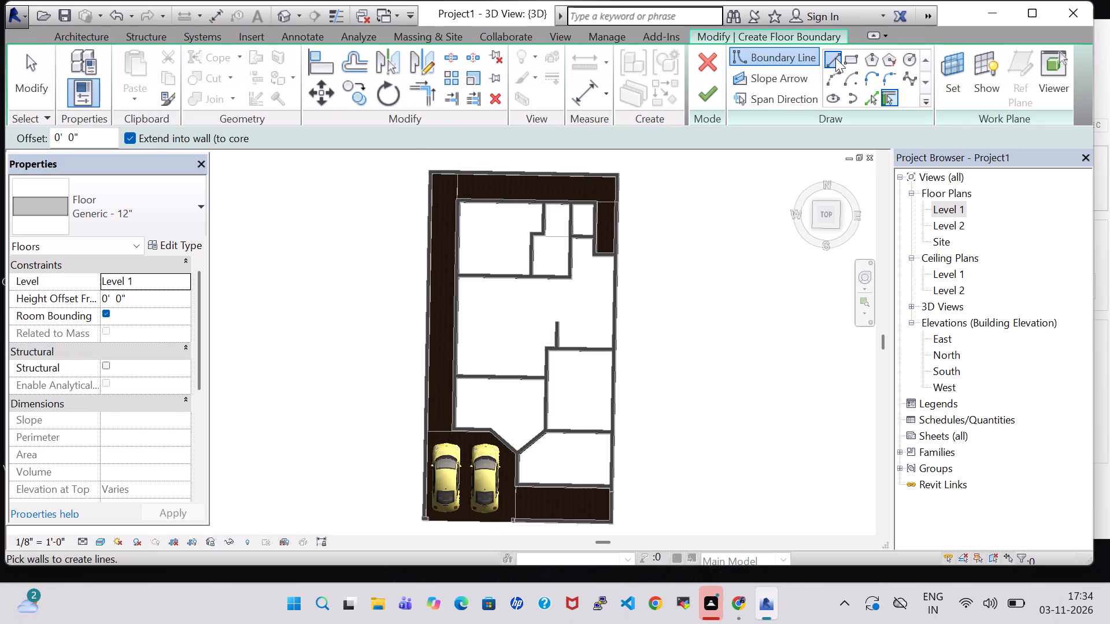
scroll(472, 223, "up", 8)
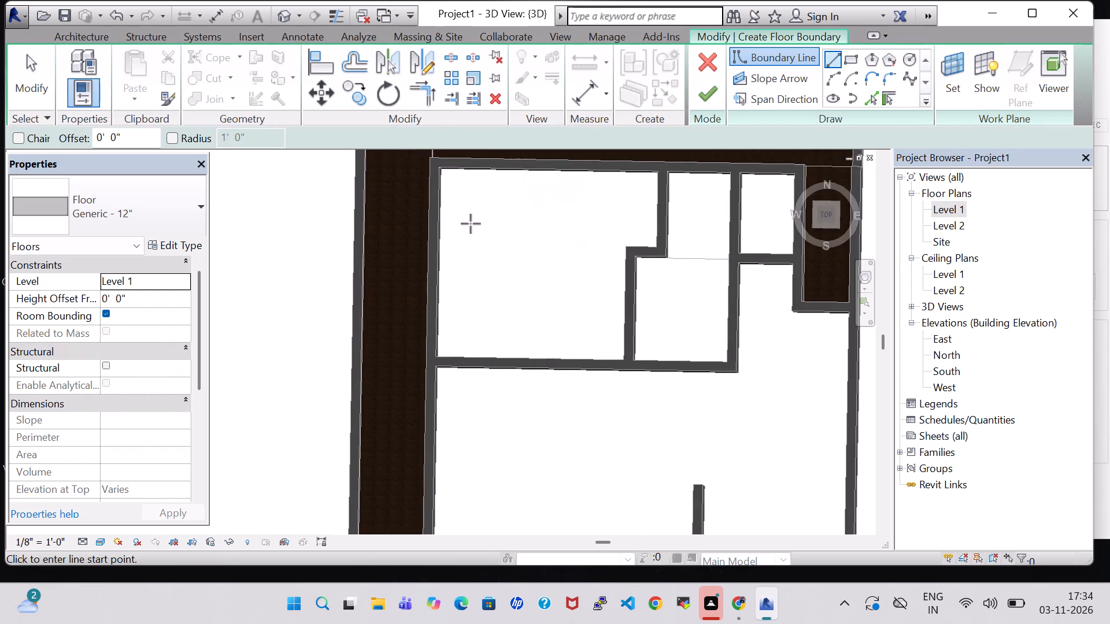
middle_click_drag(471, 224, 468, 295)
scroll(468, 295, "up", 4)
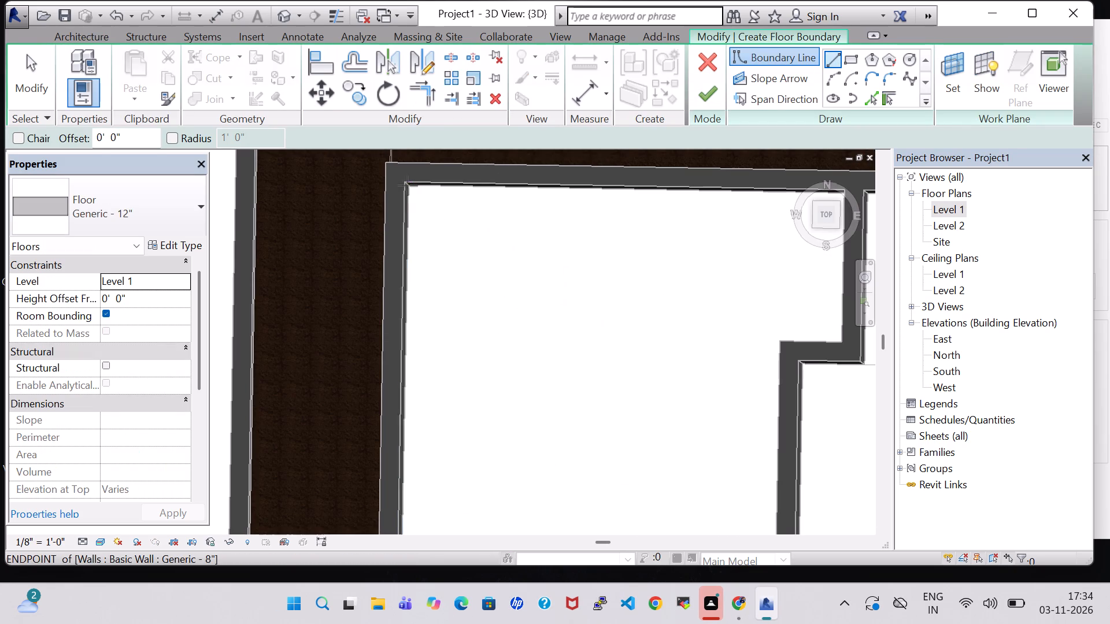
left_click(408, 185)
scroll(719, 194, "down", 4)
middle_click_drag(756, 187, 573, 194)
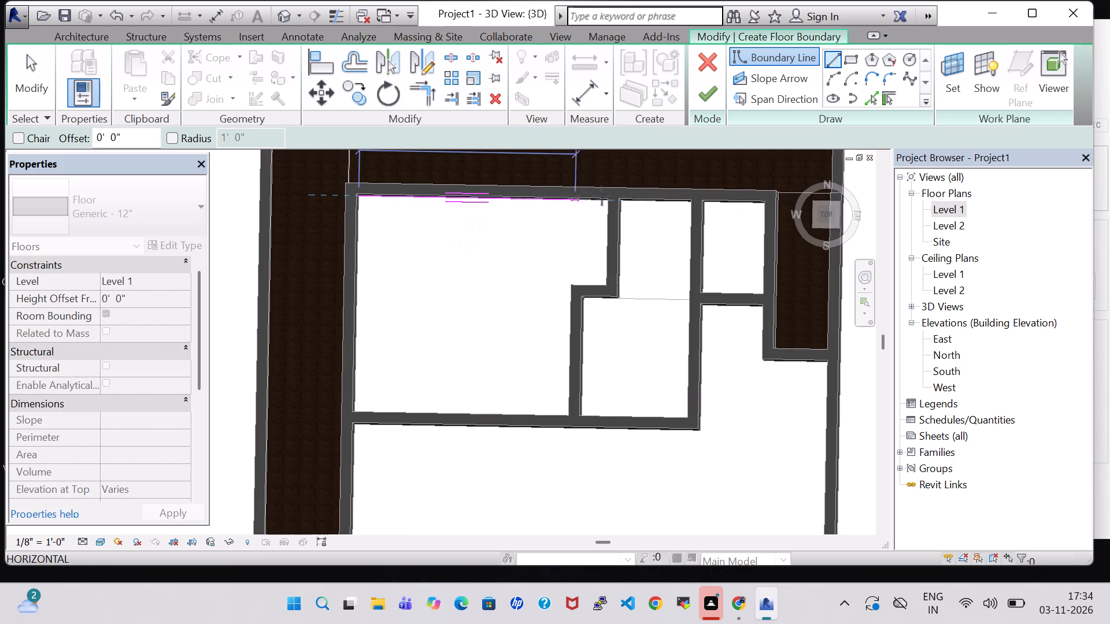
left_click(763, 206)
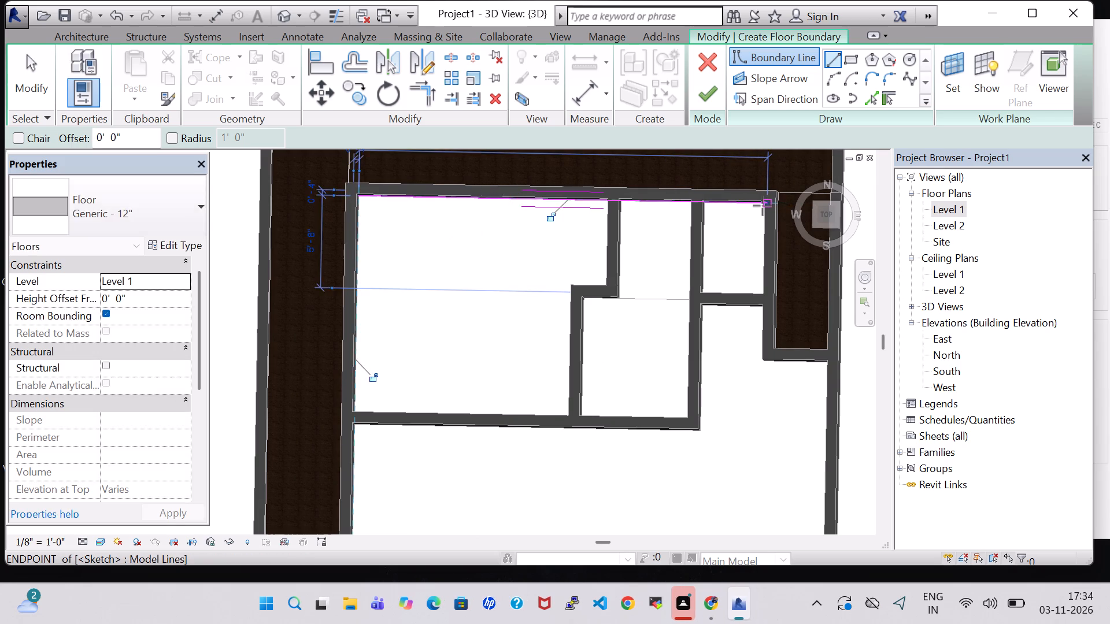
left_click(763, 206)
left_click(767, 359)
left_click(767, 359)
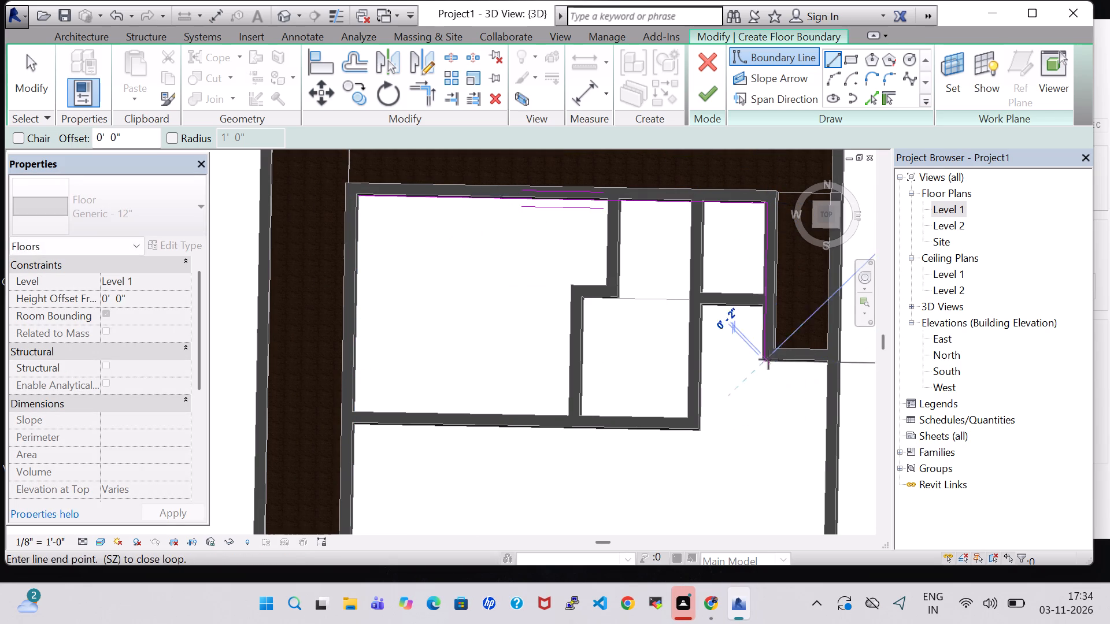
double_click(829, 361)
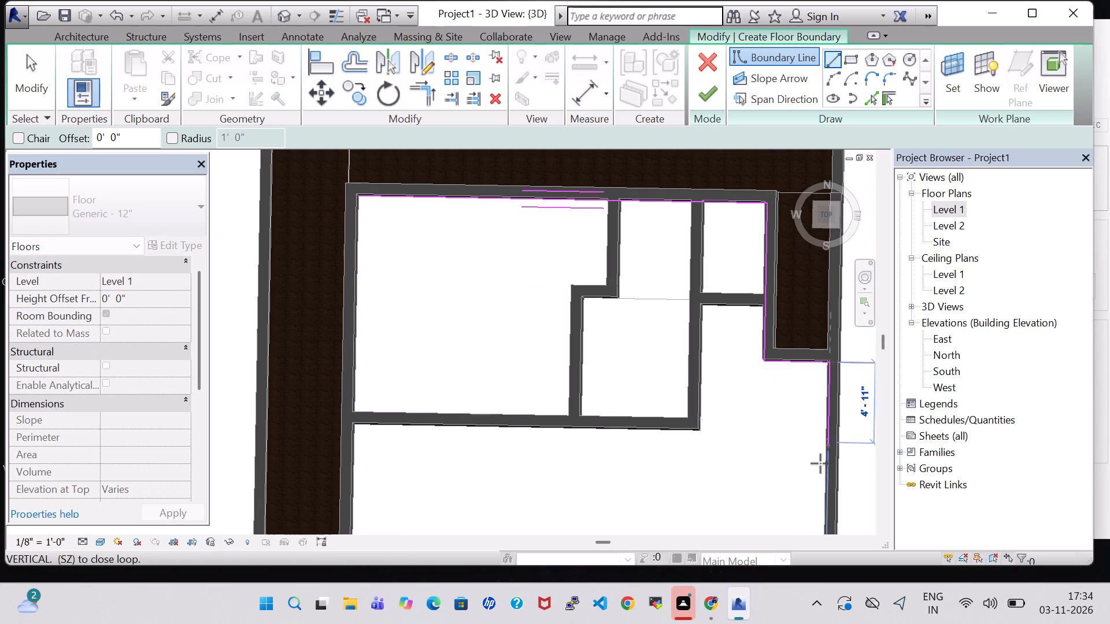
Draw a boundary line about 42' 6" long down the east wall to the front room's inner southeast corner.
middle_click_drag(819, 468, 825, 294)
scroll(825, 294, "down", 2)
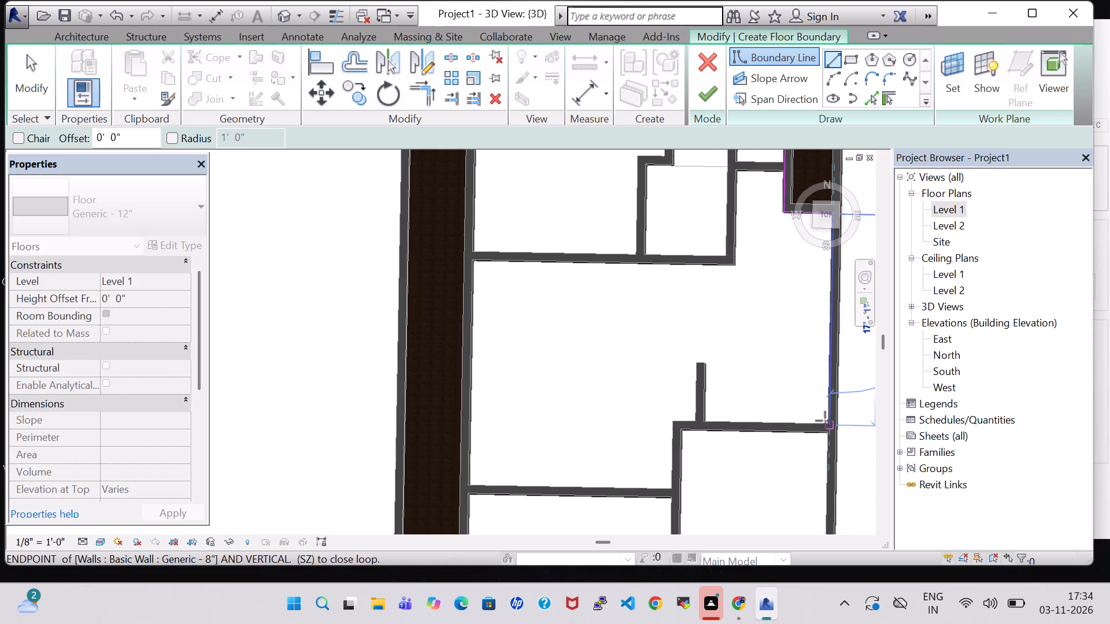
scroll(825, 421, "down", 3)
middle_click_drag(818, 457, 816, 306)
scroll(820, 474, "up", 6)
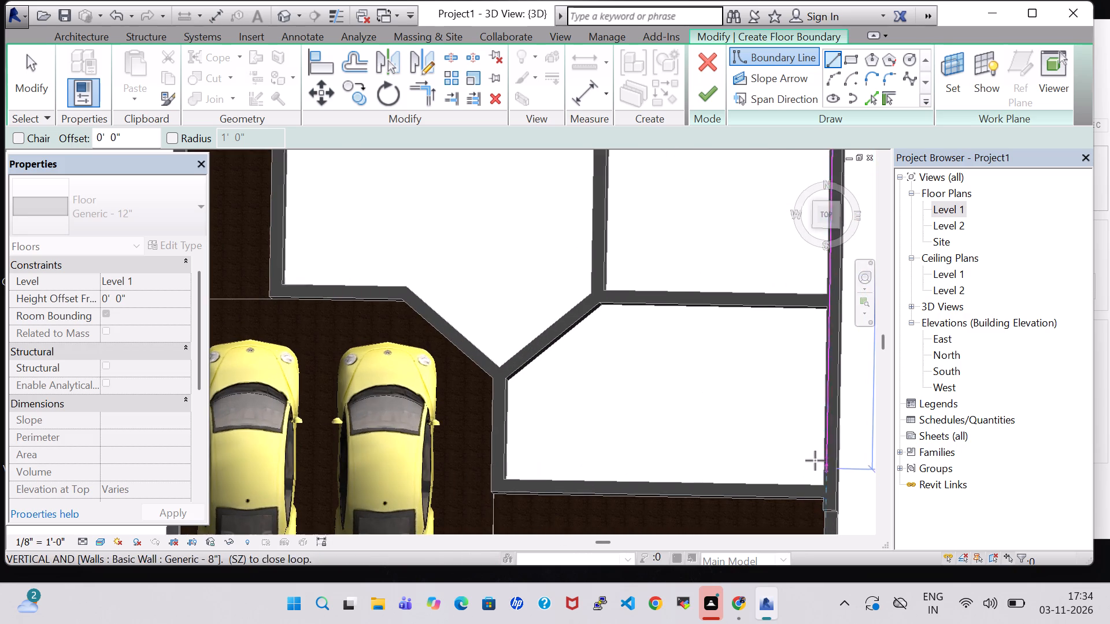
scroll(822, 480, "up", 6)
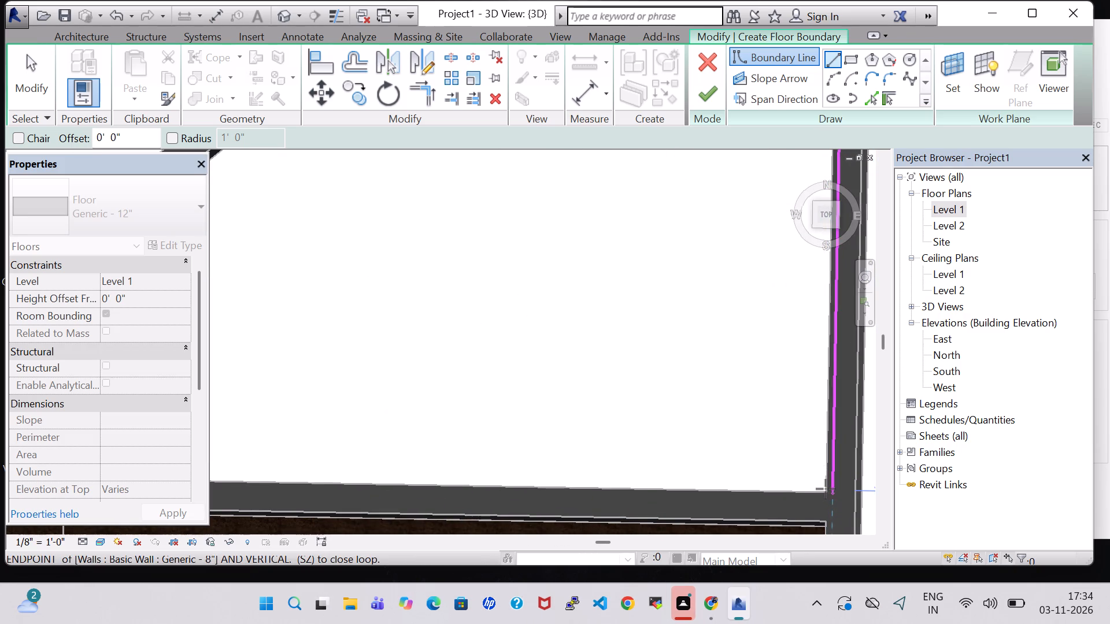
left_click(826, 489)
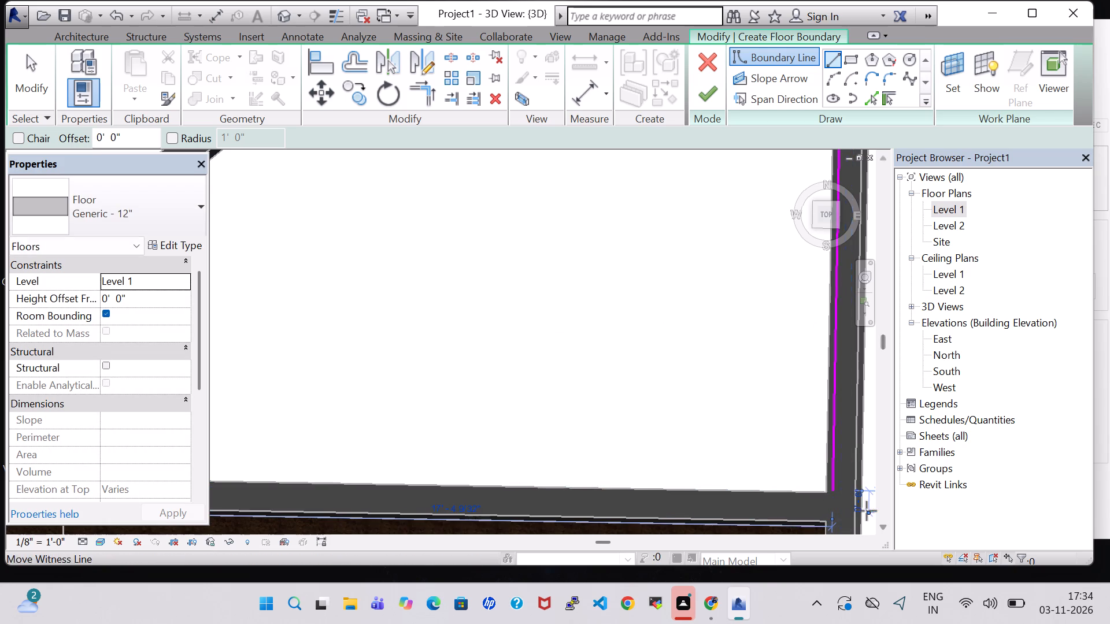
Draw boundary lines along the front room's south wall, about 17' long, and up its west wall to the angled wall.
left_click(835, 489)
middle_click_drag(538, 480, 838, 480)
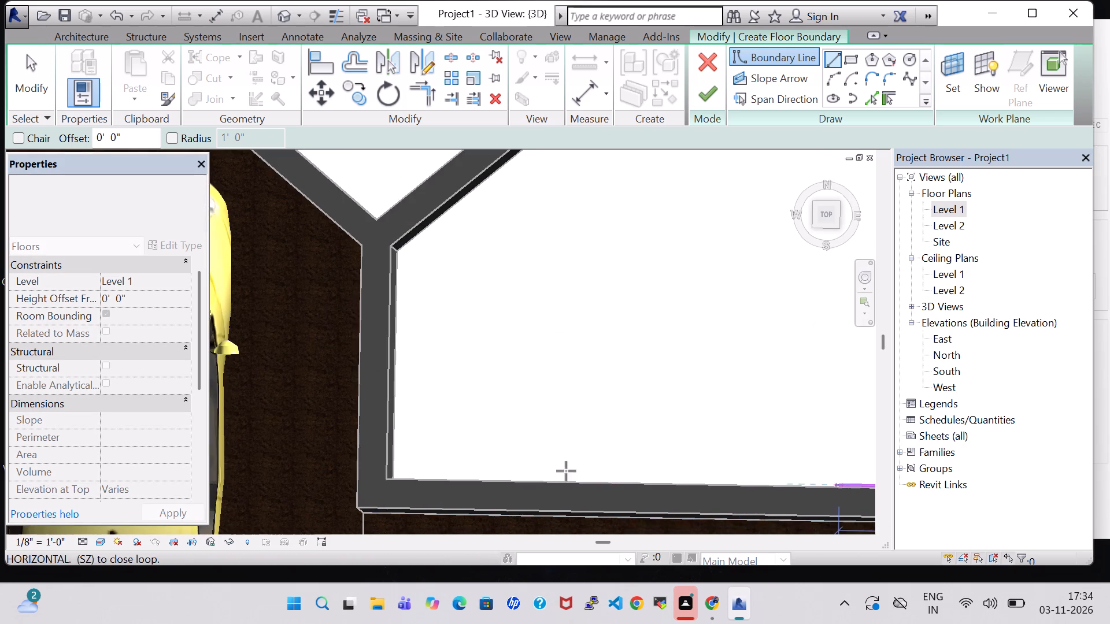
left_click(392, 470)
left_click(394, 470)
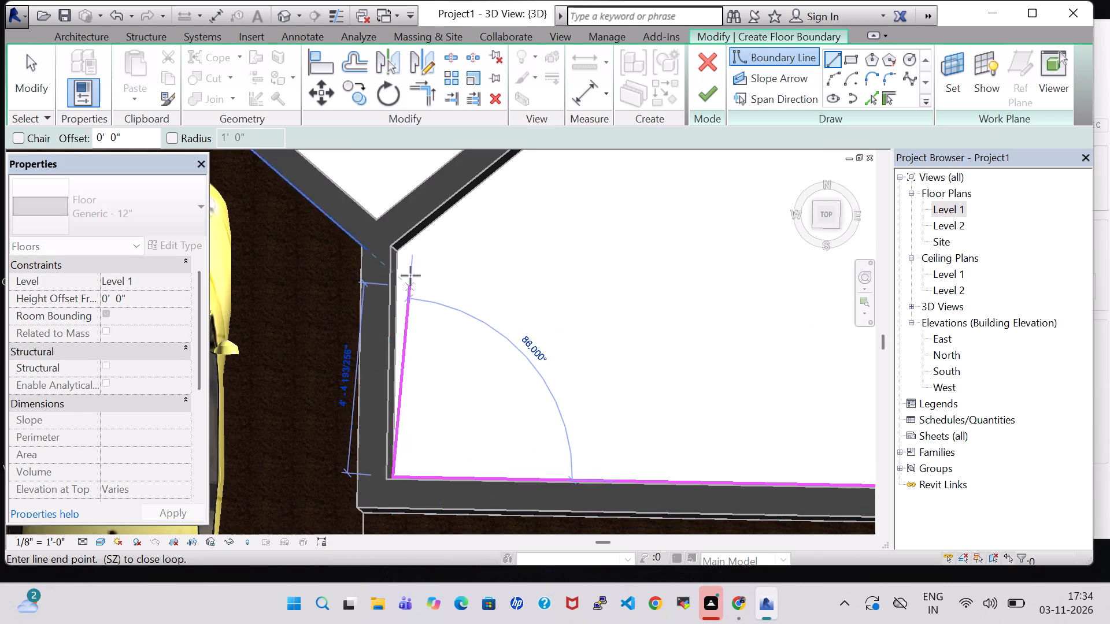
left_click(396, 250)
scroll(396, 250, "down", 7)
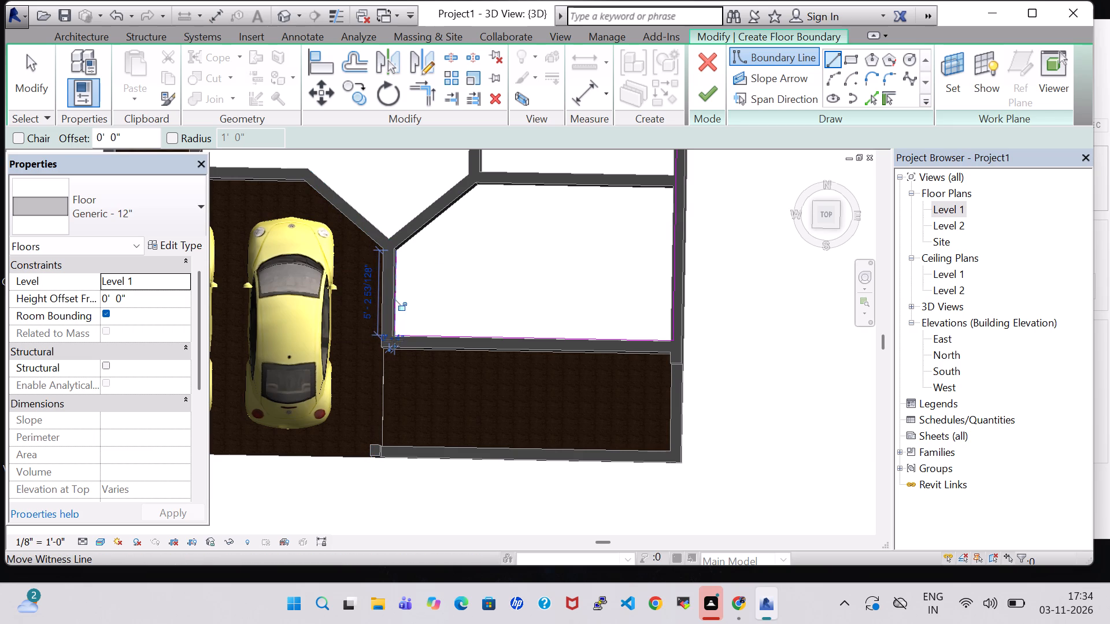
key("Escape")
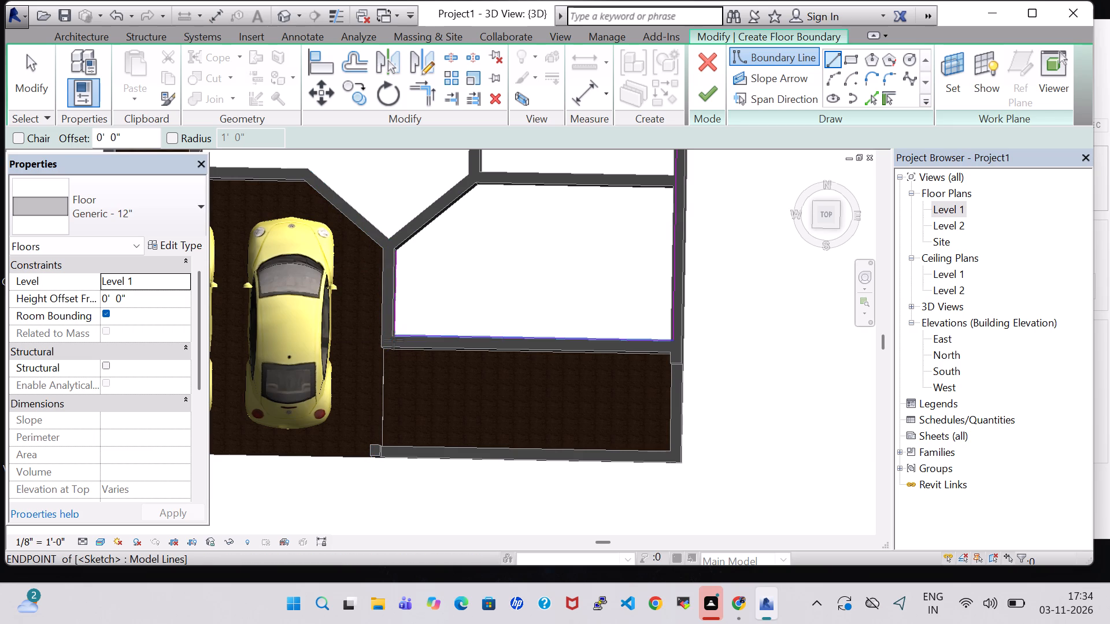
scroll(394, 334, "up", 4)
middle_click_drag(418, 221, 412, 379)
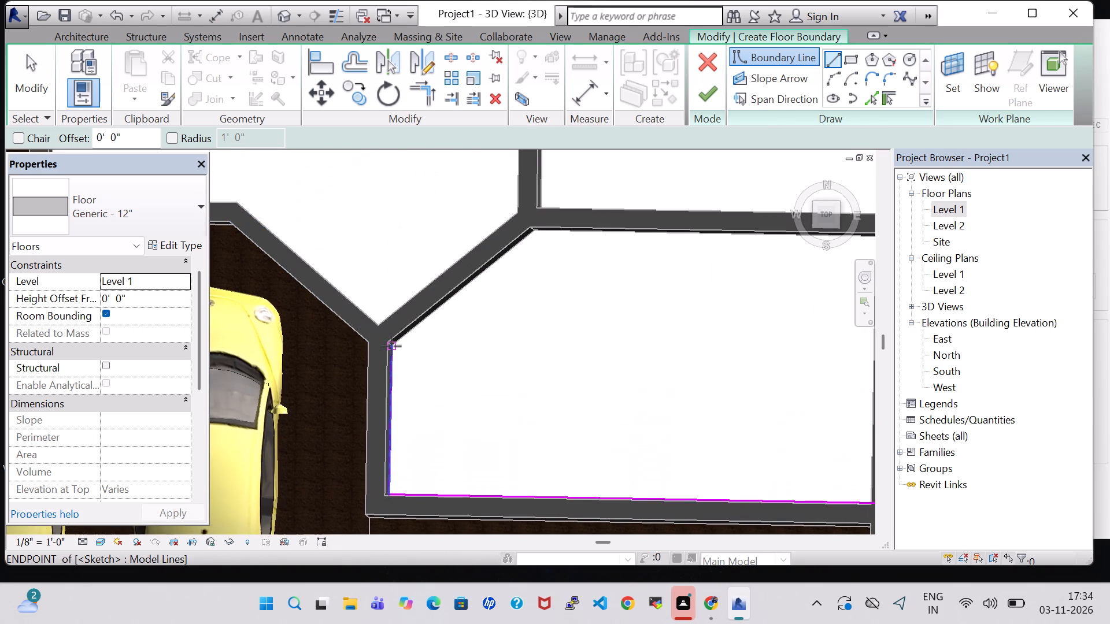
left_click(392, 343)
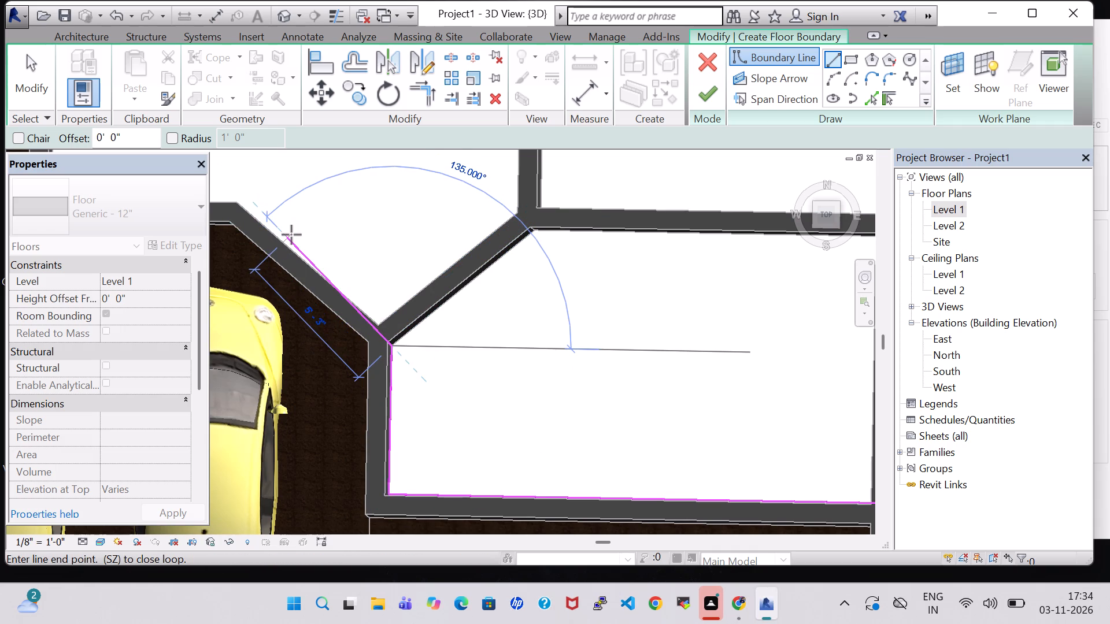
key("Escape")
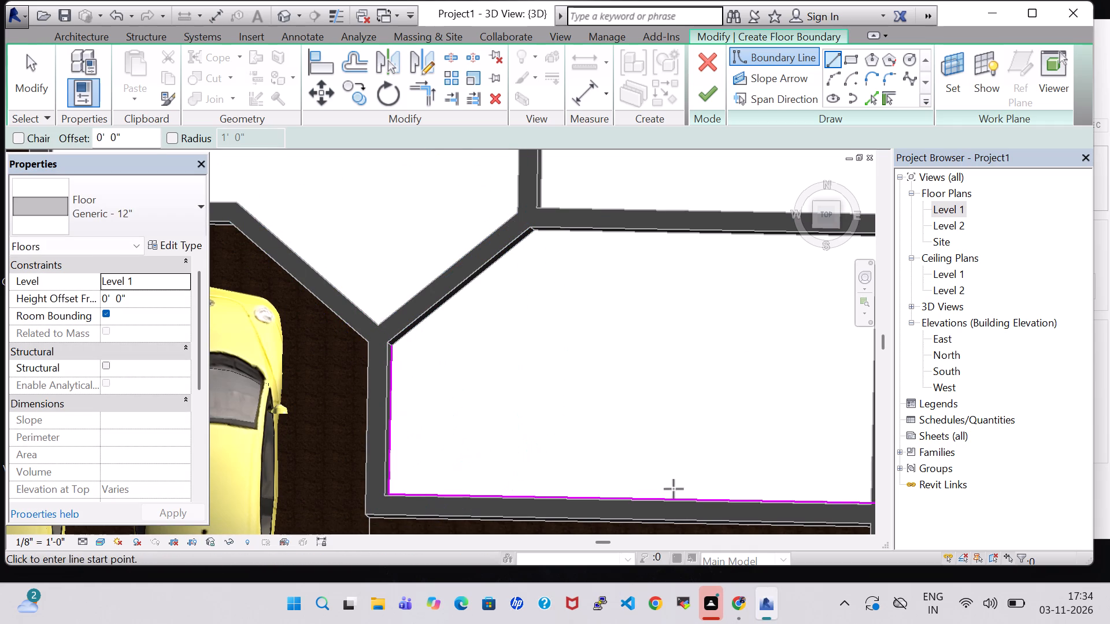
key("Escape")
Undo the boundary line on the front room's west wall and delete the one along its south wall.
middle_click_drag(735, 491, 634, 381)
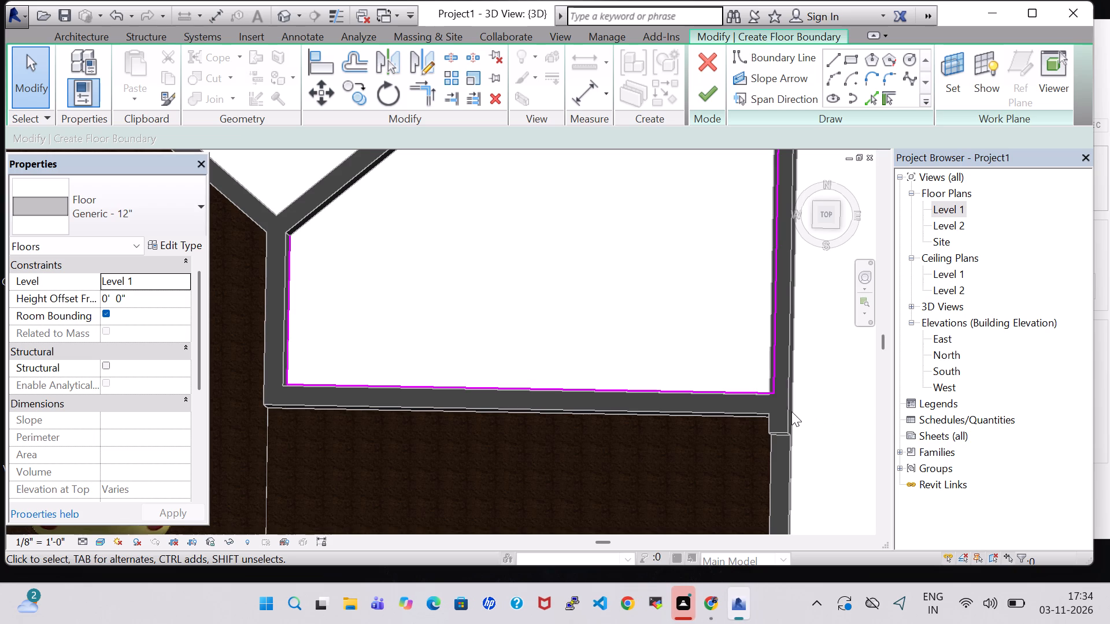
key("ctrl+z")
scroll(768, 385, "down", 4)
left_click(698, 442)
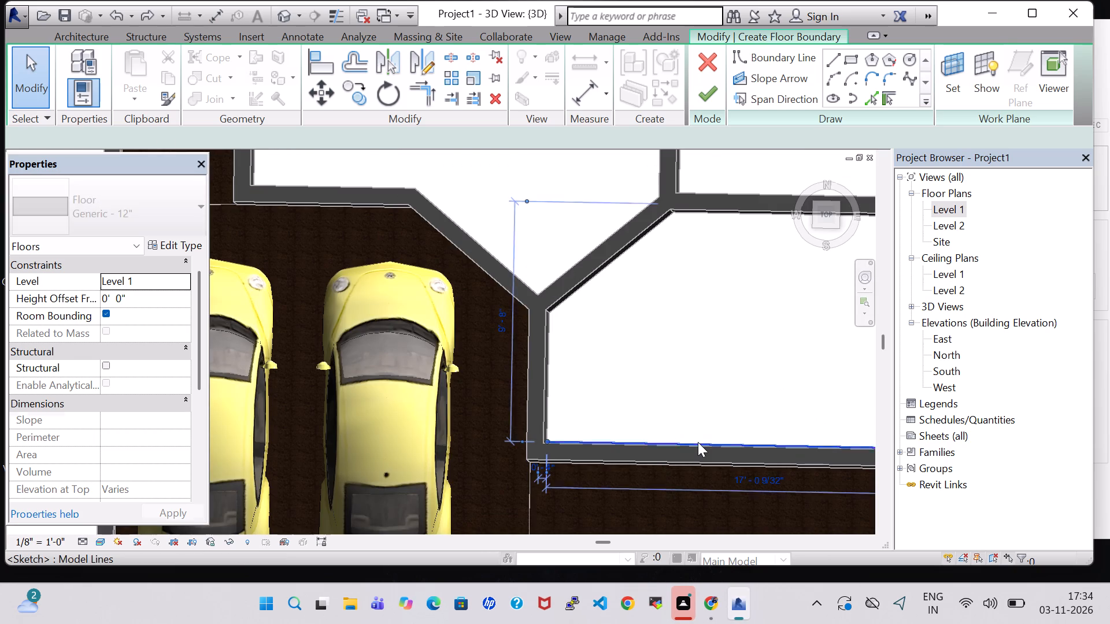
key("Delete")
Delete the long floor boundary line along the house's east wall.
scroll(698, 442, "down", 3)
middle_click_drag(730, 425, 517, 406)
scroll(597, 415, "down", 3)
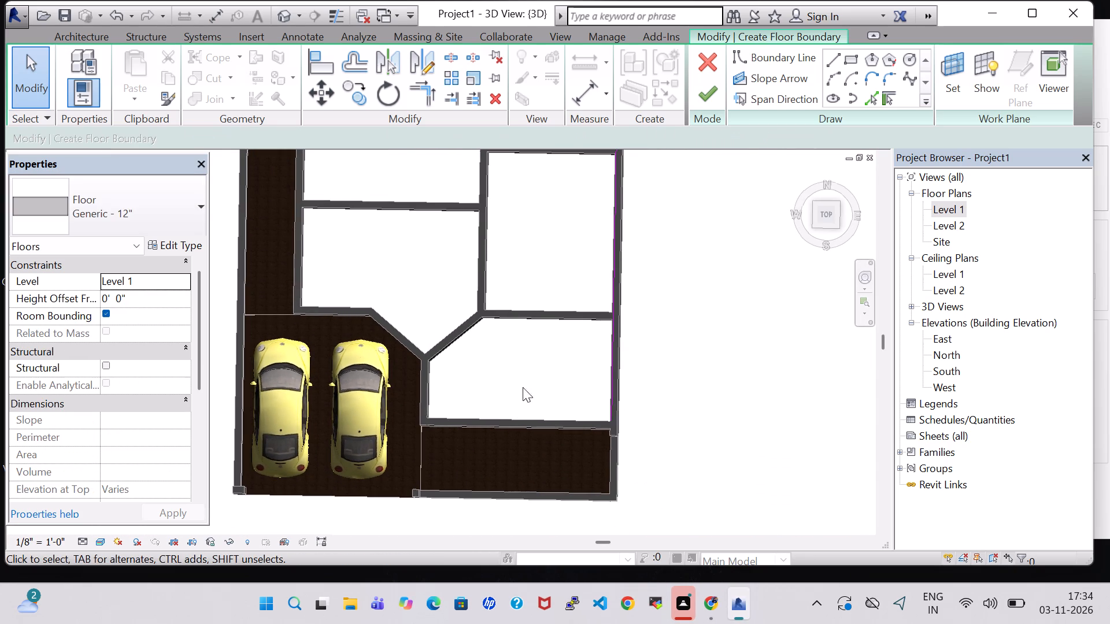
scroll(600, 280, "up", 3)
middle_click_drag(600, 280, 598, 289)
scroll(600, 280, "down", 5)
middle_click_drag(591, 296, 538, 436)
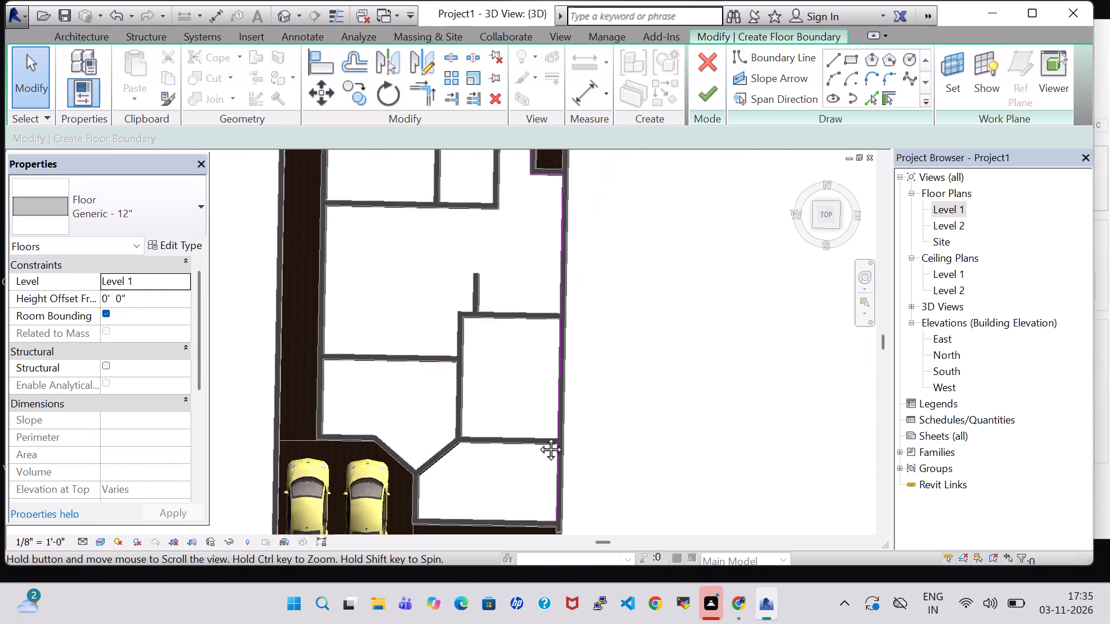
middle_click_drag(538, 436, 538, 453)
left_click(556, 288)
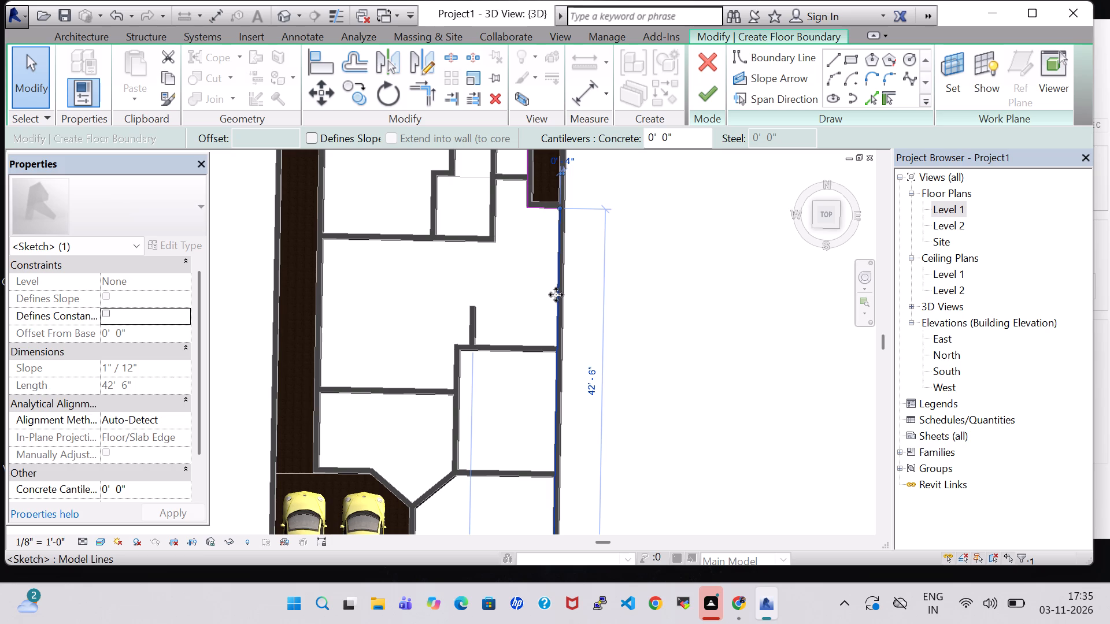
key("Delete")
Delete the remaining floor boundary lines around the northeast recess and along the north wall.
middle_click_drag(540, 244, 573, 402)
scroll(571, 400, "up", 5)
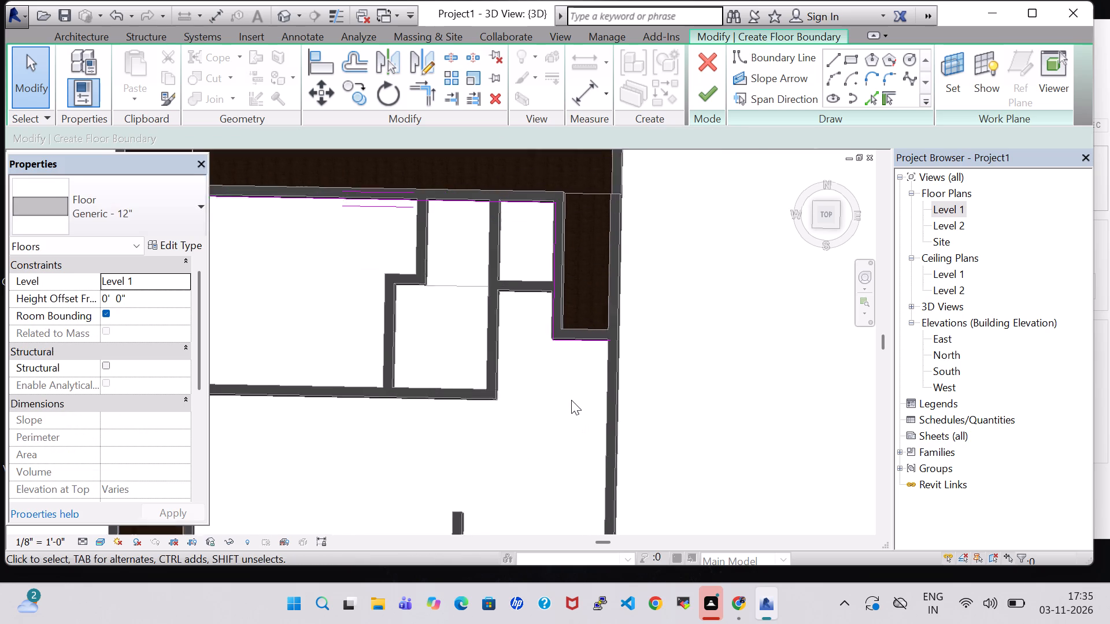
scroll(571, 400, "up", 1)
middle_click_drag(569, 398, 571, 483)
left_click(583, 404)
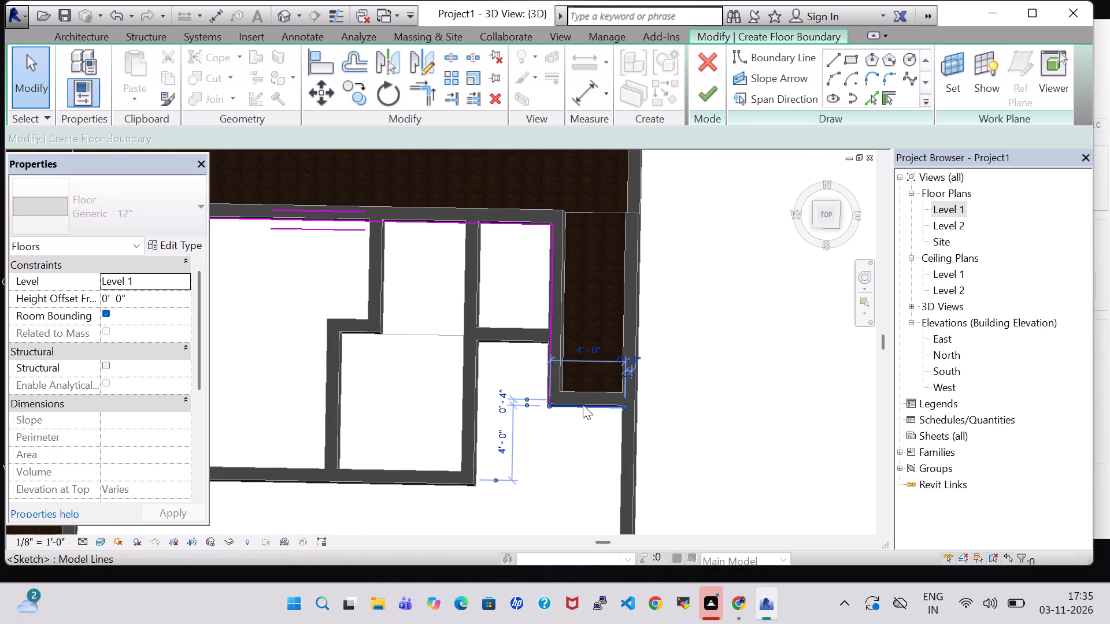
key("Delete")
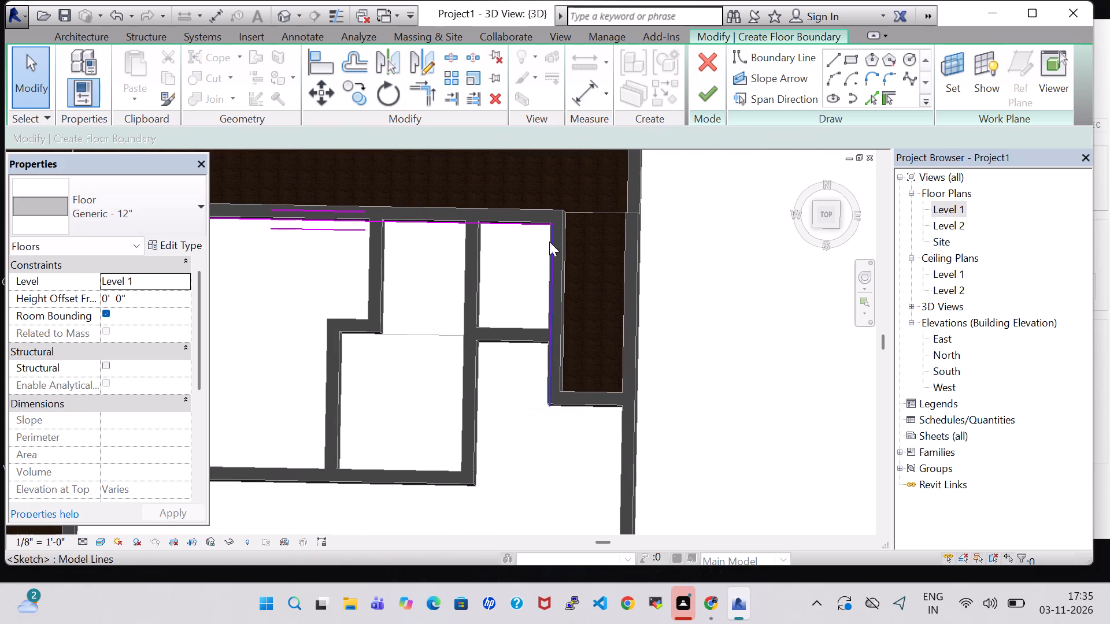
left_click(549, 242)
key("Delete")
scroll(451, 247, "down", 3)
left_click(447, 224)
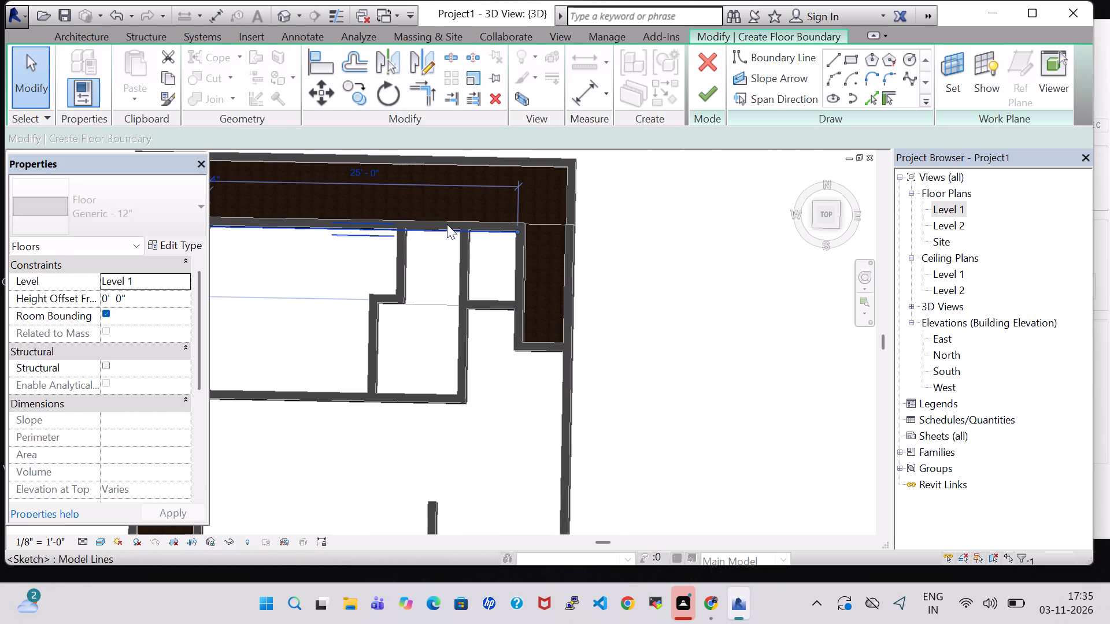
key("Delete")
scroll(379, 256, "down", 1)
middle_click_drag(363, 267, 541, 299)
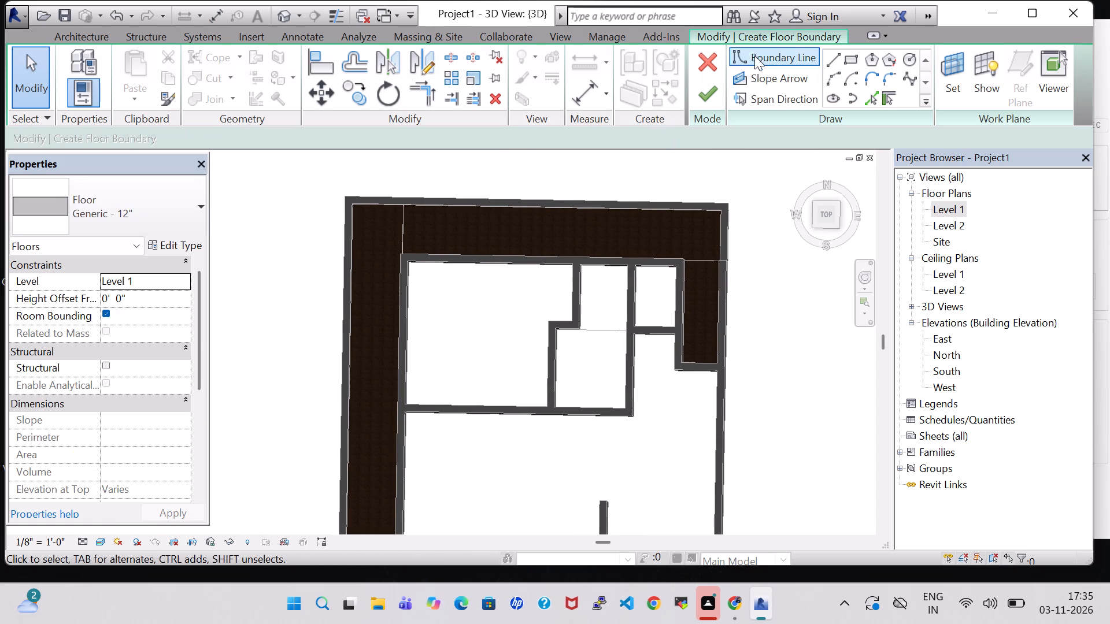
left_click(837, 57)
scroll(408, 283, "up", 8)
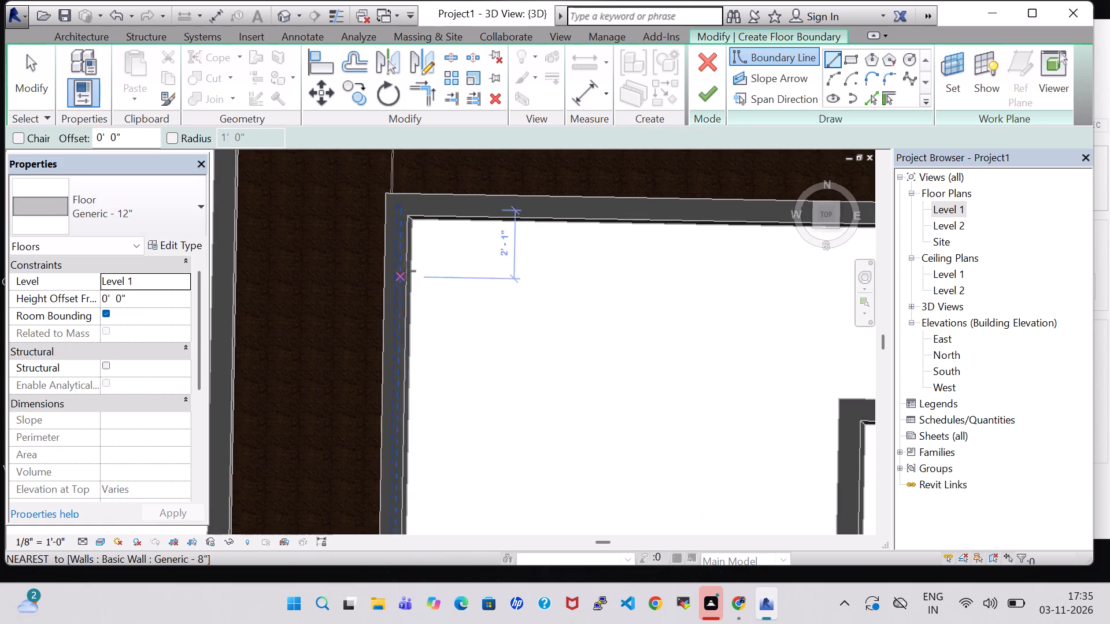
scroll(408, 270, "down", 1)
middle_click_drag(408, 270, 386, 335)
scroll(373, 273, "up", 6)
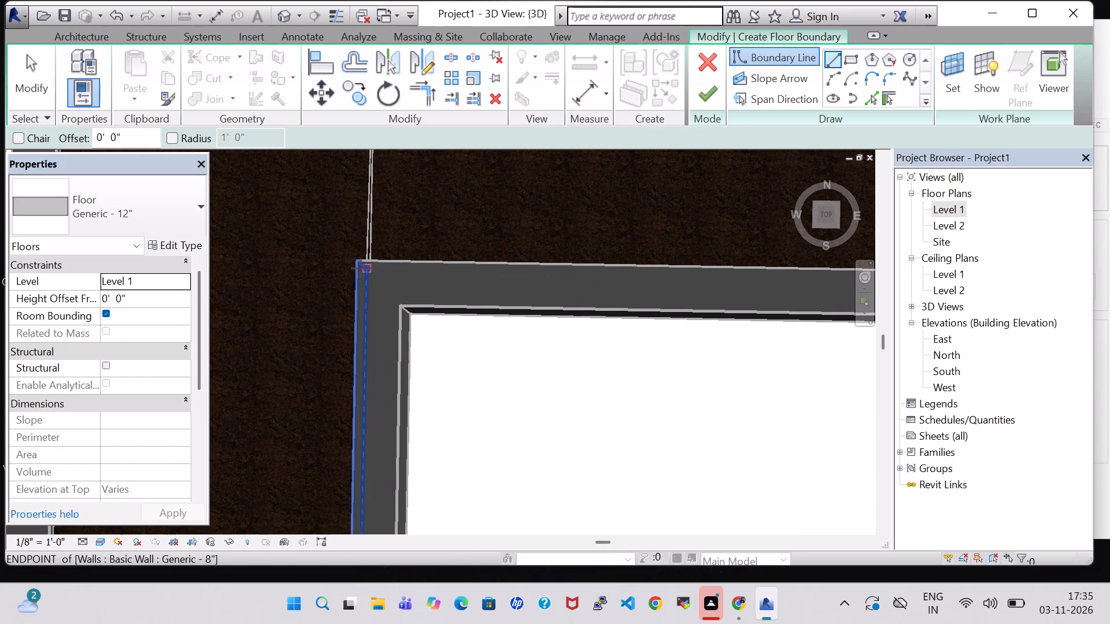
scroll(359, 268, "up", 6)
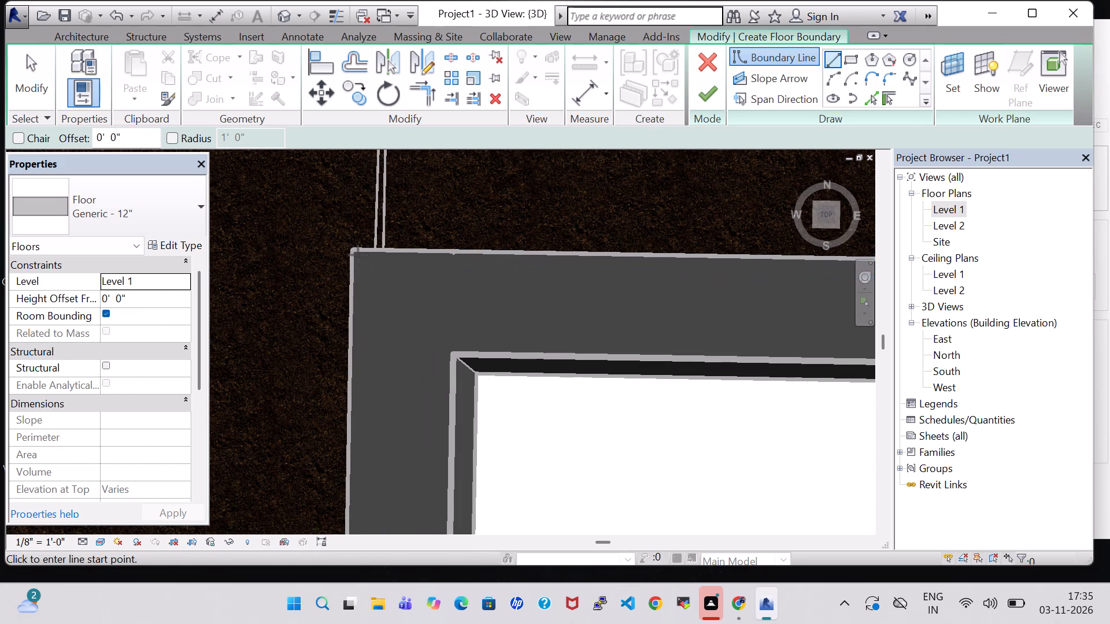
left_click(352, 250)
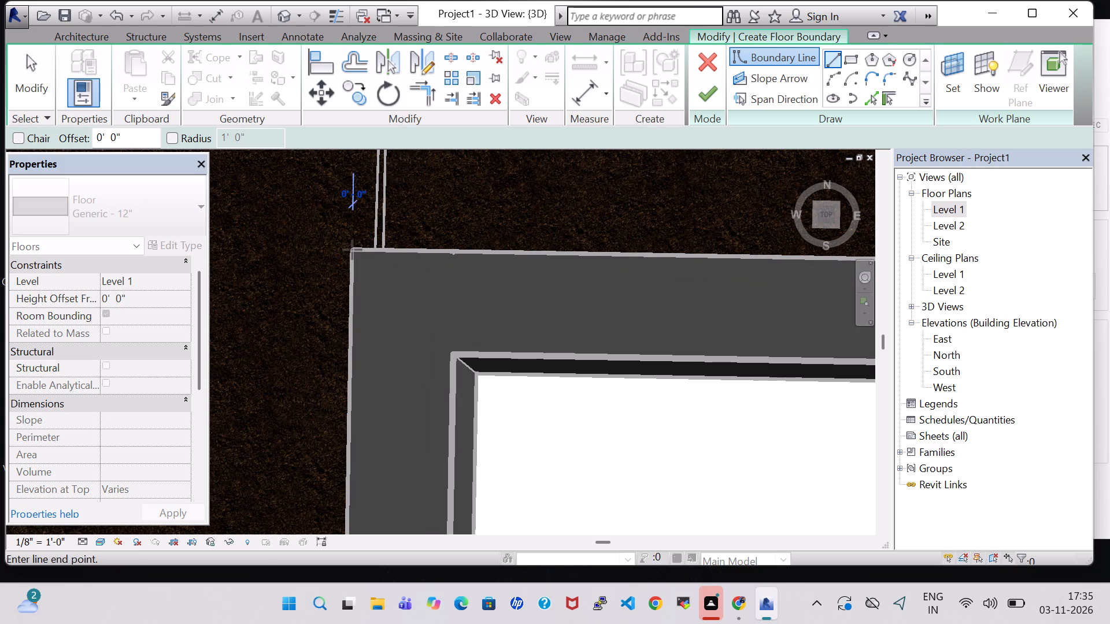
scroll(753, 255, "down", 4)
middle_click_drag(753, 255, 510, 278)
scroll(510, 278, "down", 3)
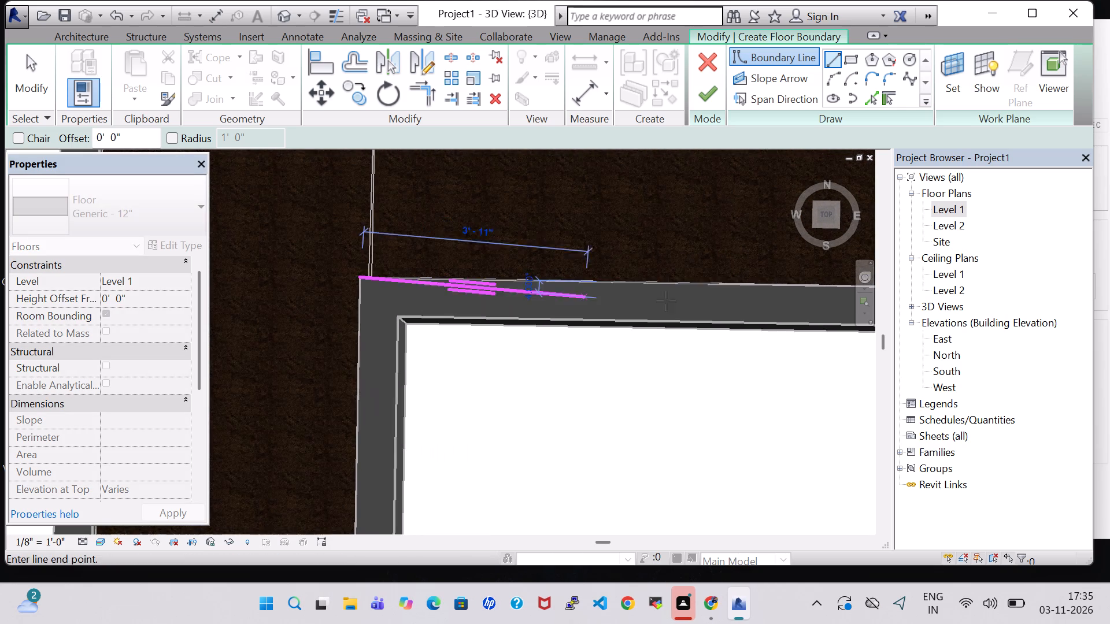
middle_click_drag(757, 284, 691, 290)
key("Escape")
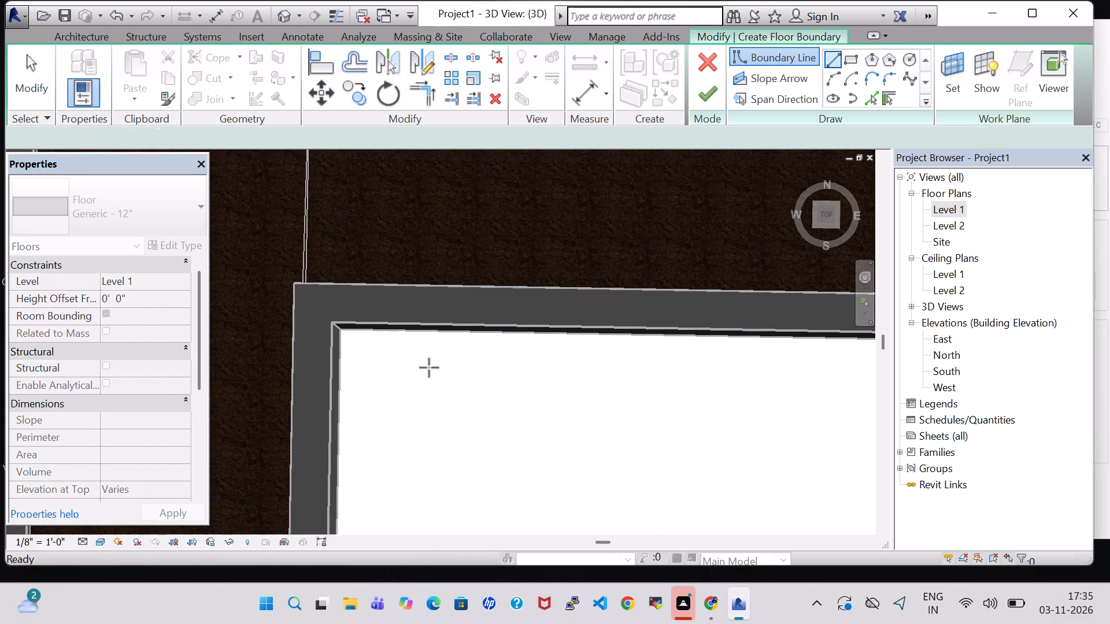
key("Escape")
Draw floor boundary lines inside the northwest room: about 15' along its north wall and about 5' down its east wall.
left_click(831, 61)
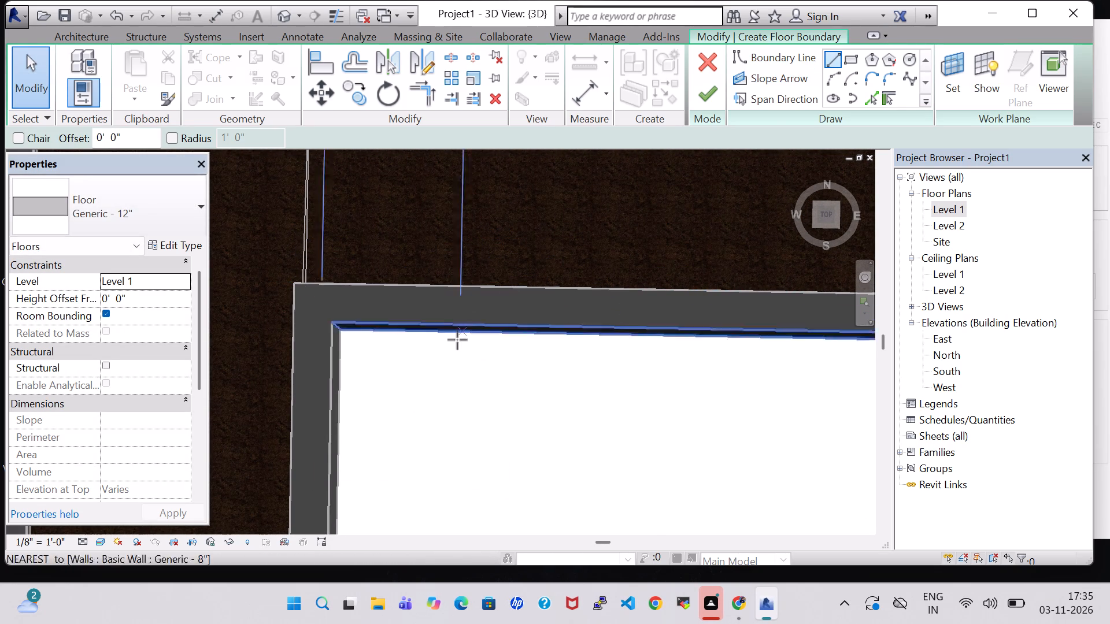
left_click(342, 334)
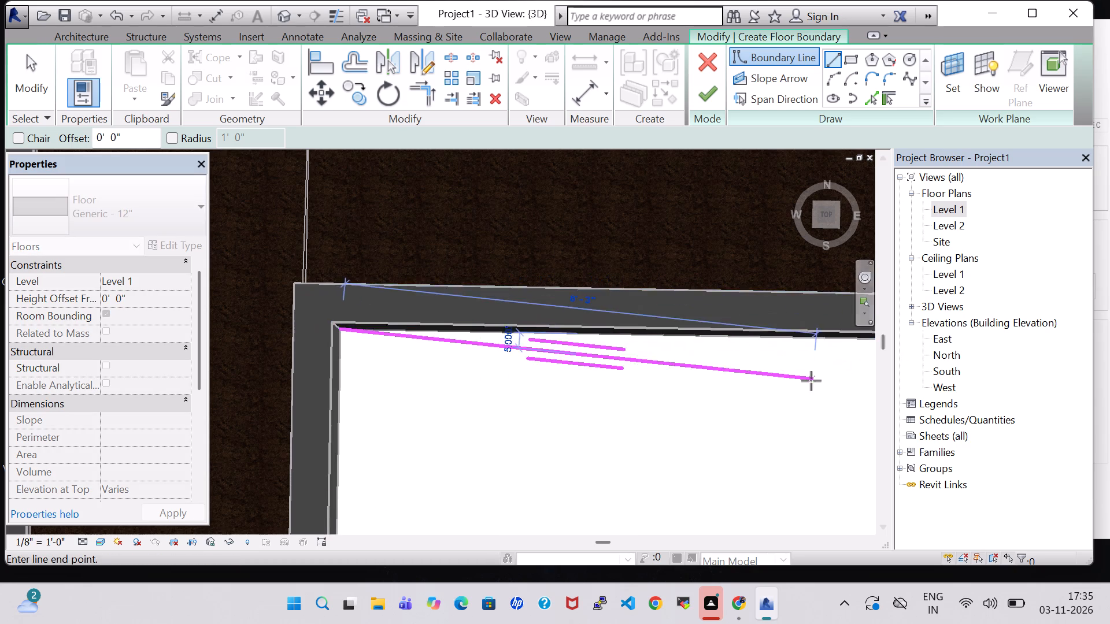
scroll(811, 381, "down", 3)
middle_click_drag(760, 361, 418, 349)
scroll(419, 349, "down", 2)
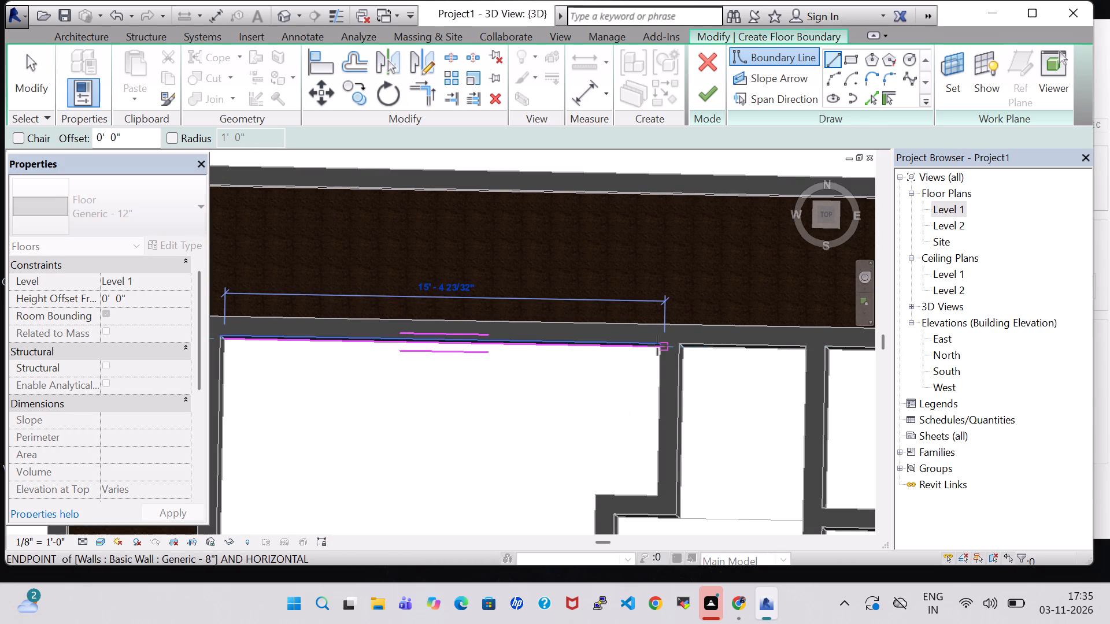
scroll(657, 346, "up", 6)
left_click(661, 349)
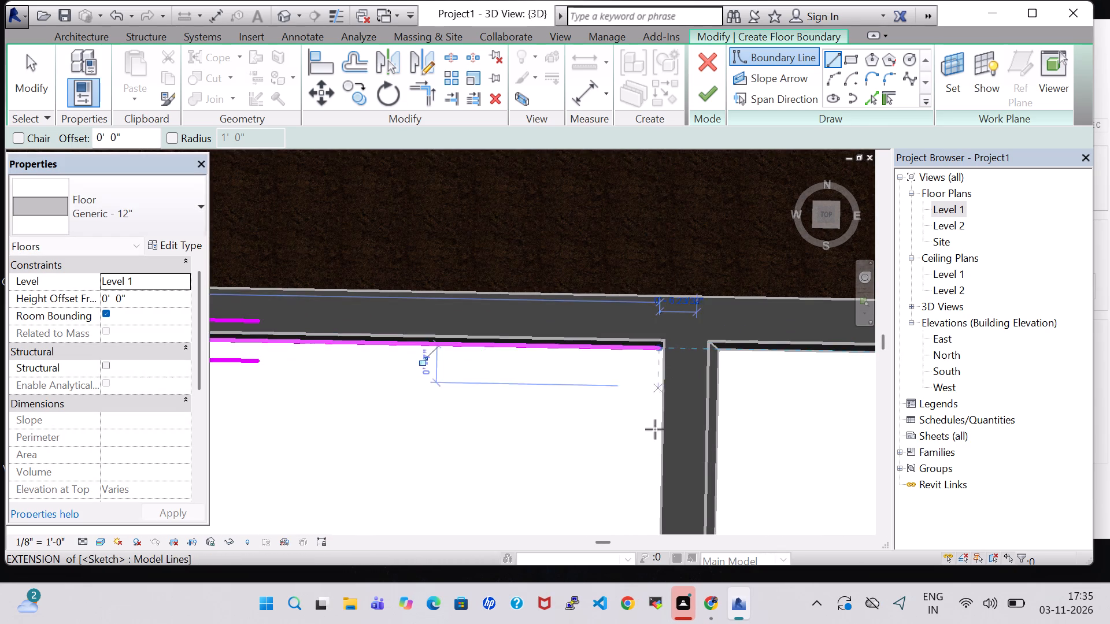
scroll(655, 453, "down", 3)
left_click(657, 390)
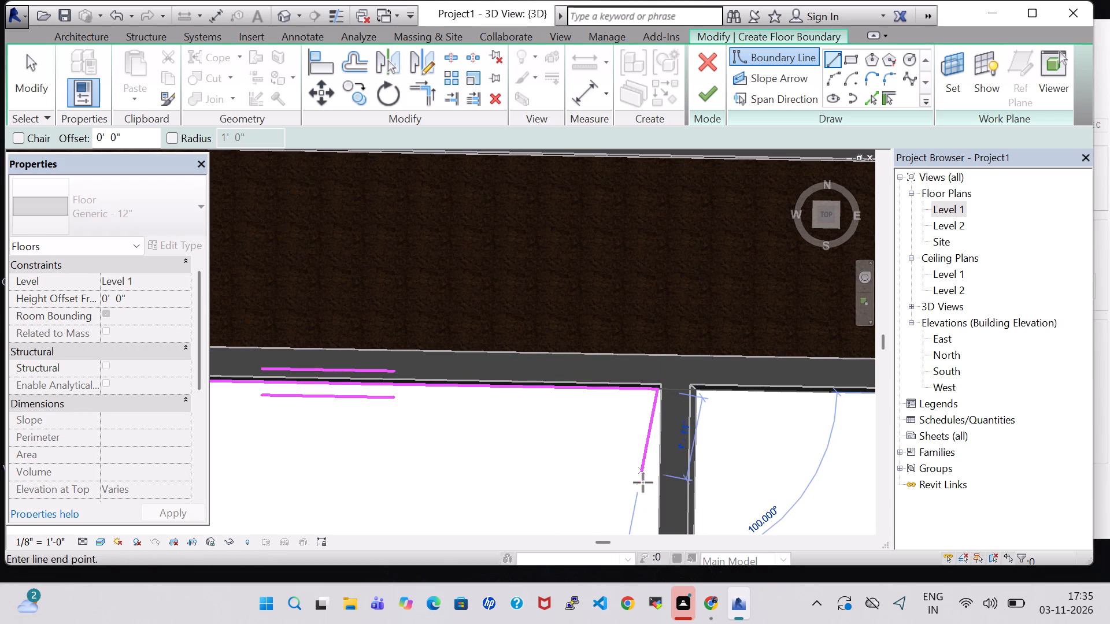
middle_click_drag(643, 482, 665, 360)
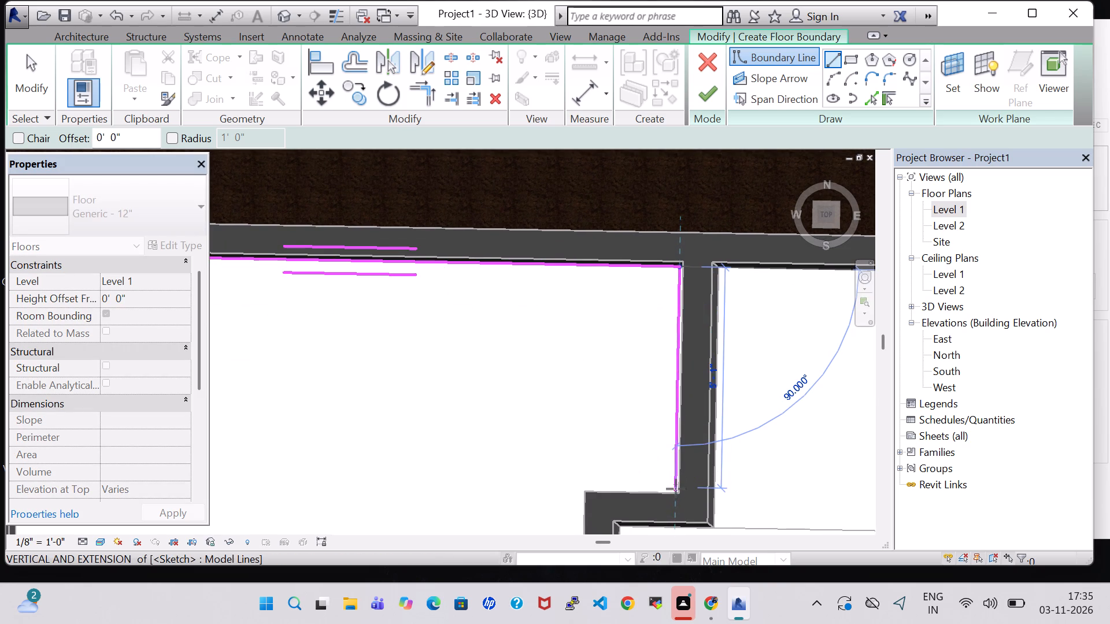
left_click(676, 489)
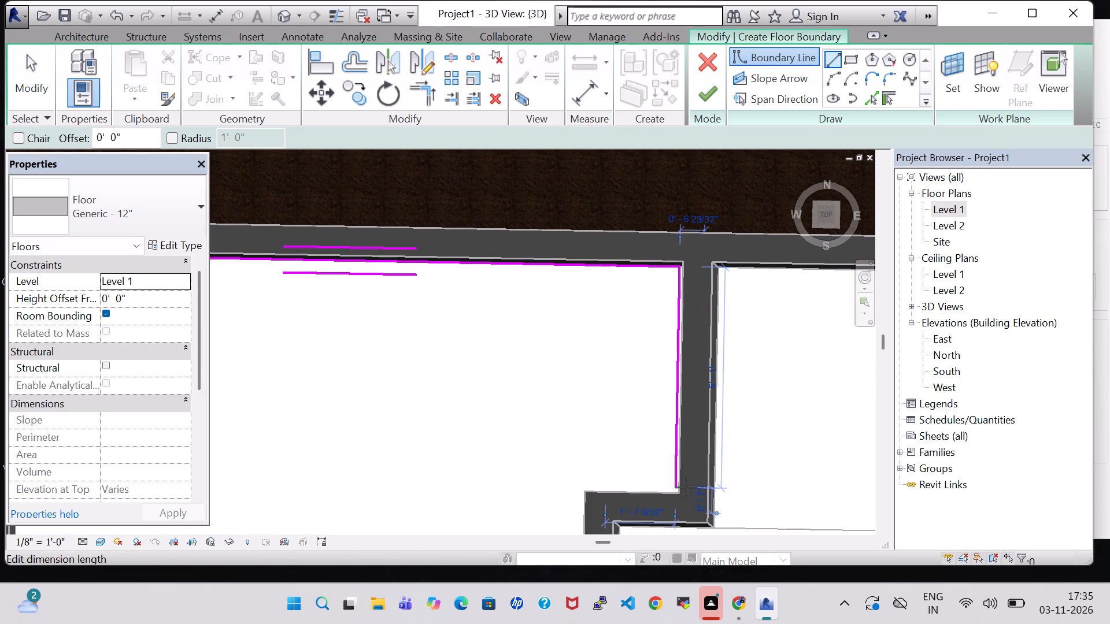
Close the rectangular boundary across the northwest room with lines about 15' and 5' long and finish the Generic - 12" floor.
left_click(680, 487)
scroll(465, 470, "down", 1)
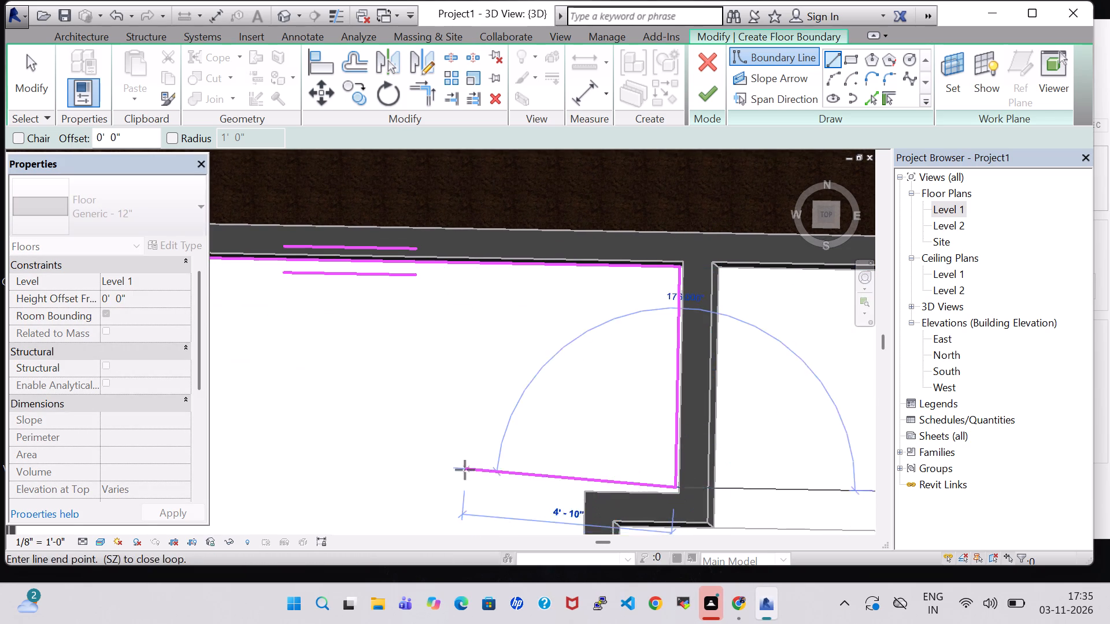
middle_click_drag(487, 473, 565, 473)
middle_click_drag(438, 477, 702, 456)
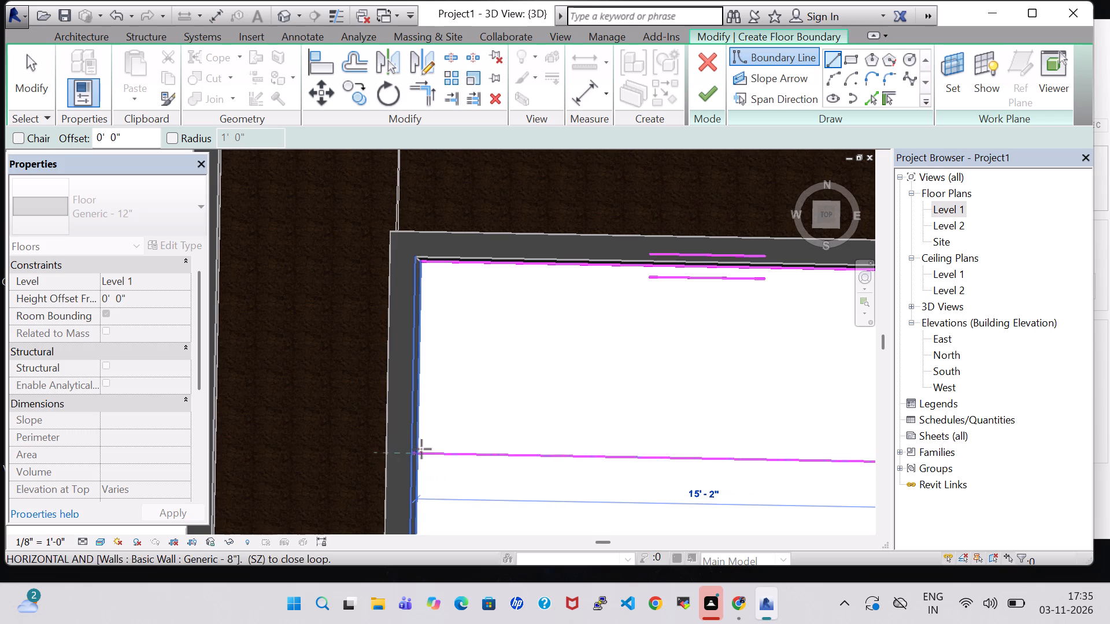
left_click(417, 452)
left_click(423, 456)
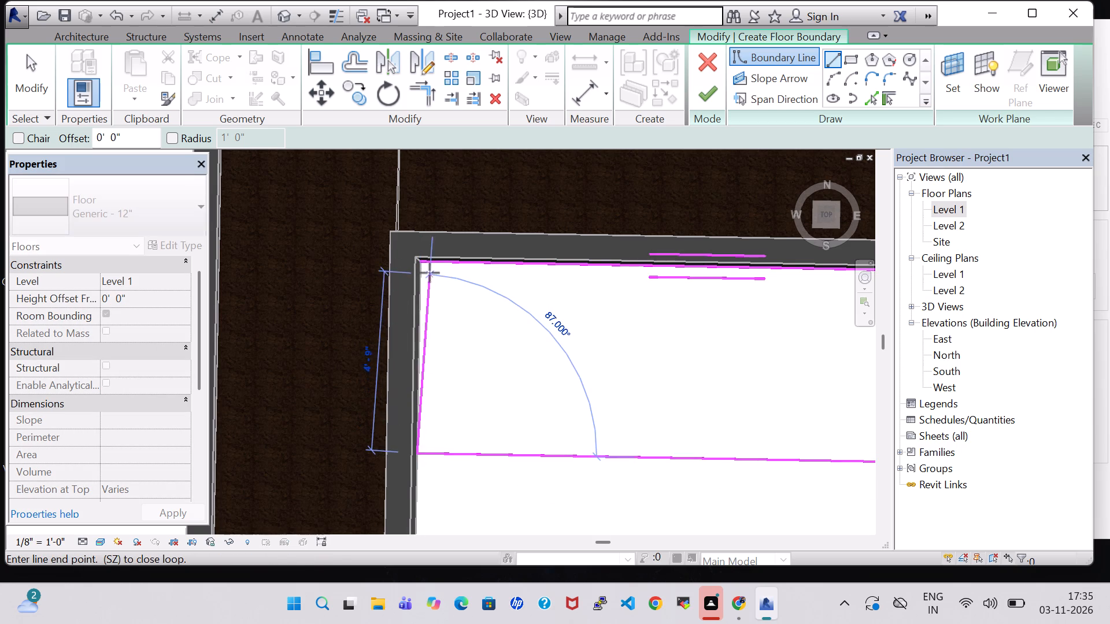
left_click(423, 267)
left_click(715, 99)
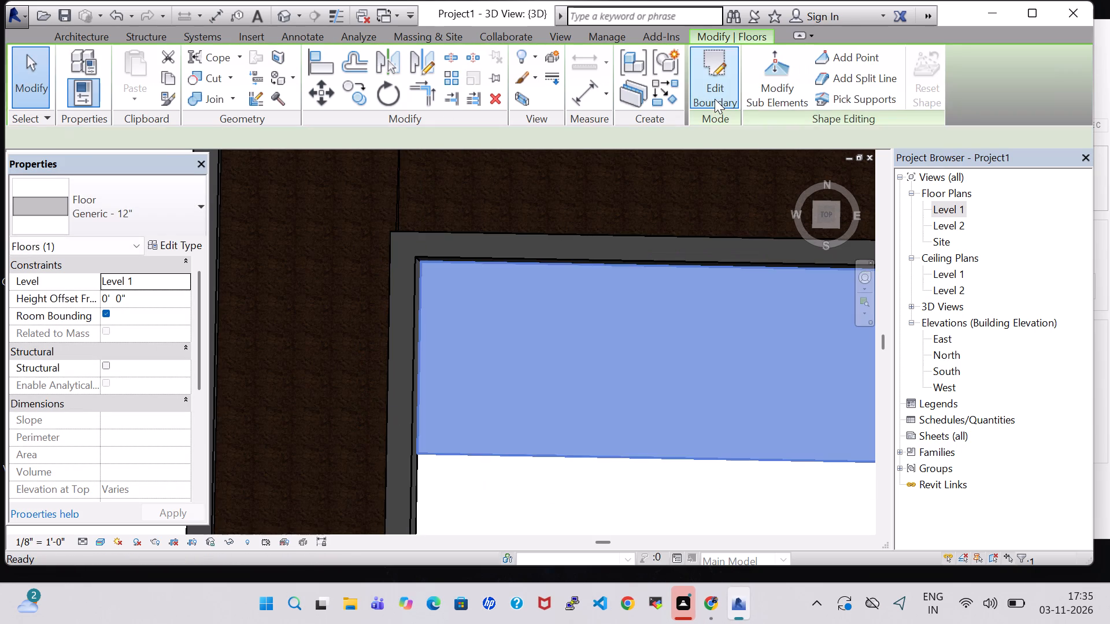
Examine the new floor slab in 3D from above and from below against the surrounding walls.
left_click(285, 9)
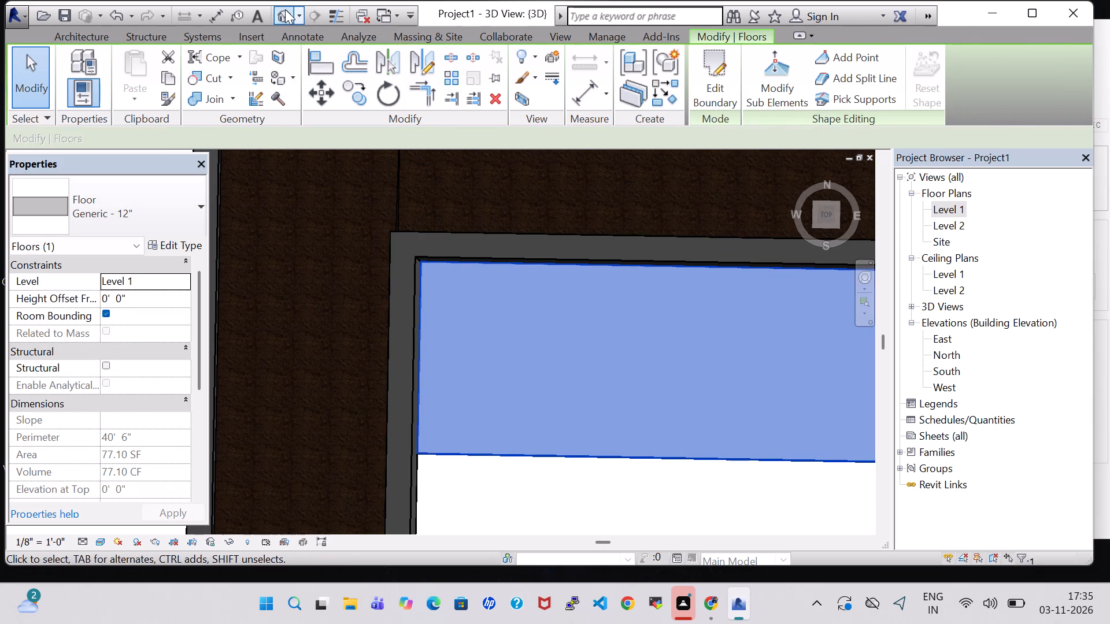
scroll(402, 142, "down", 3)
scroll(634, 363, "down", 3)
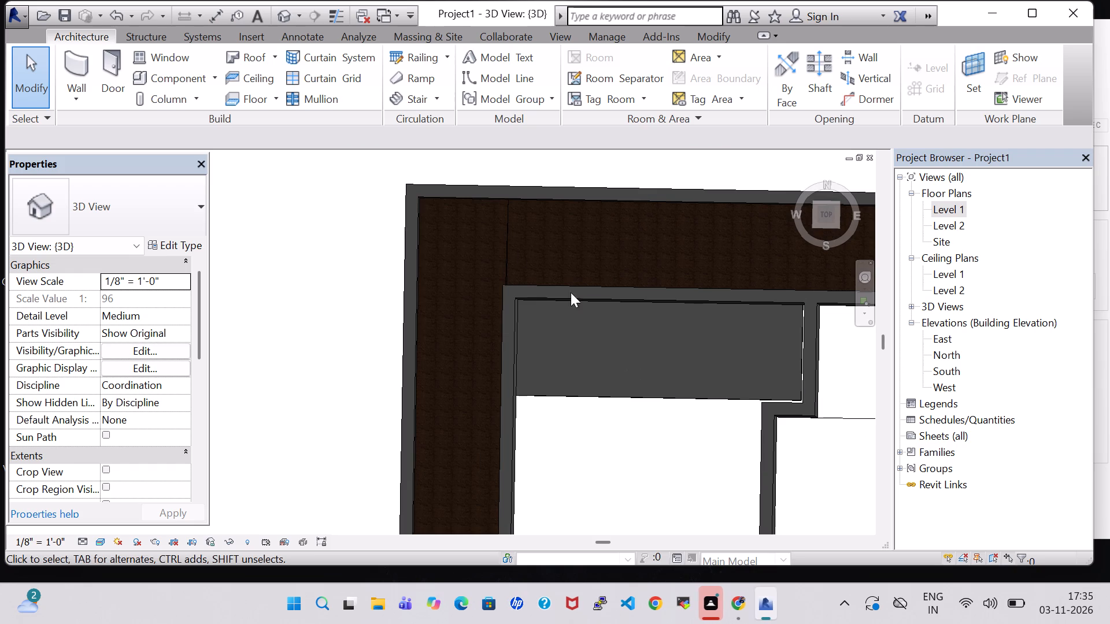
left_click(285, 8)
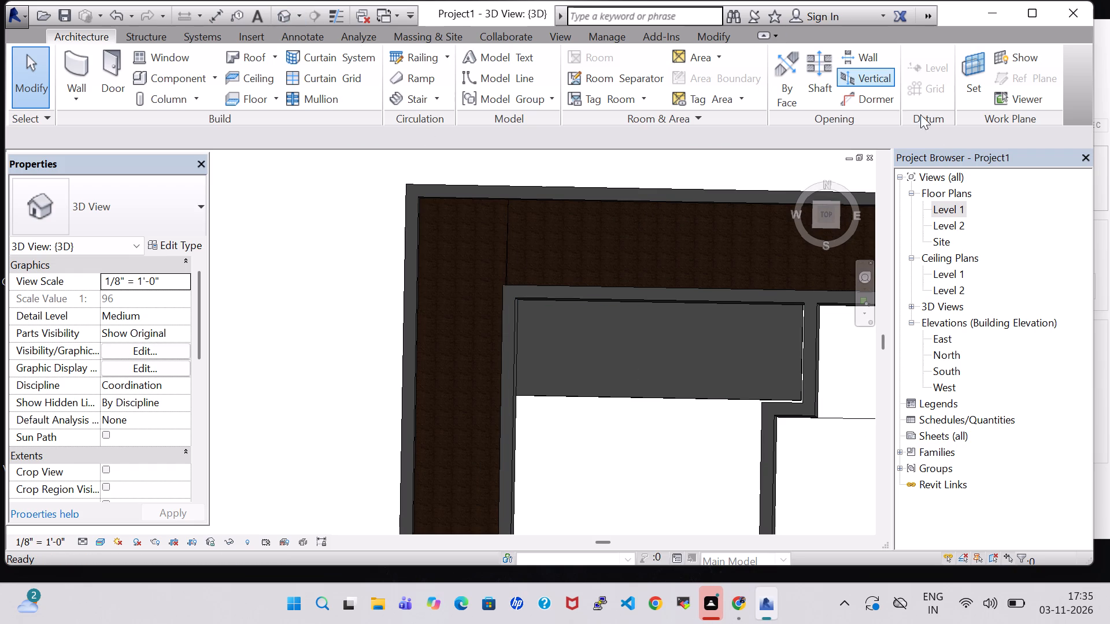
scroll(664, 340, "down", 8)
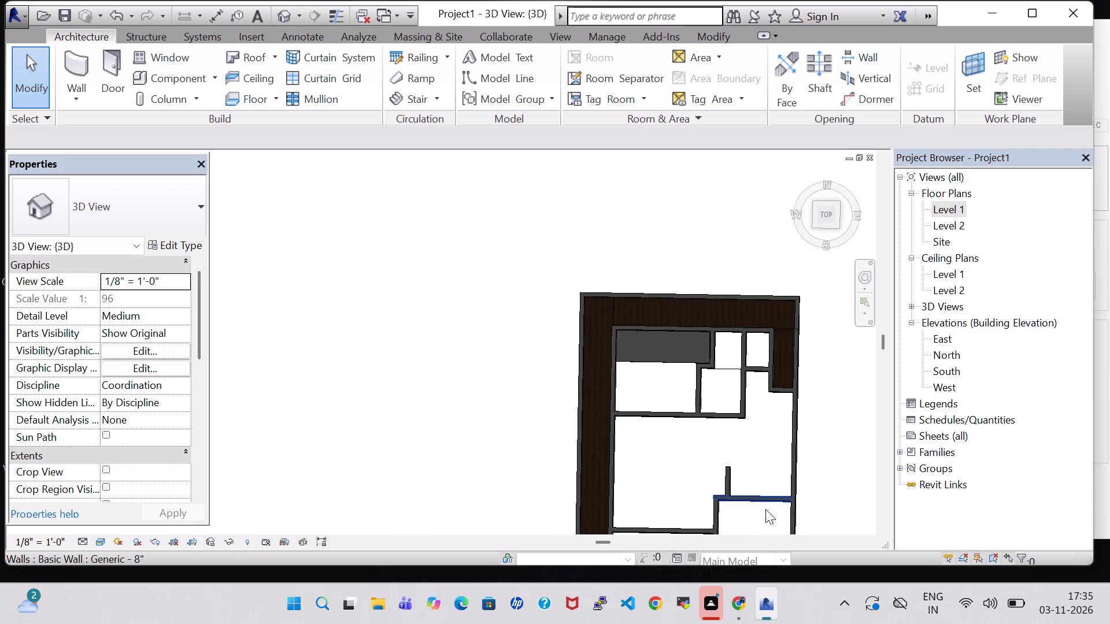
middle_click_drag(769, 519, 700, 248, "shift")
middle_click_drag(801, 455, 678, 203, "shift")
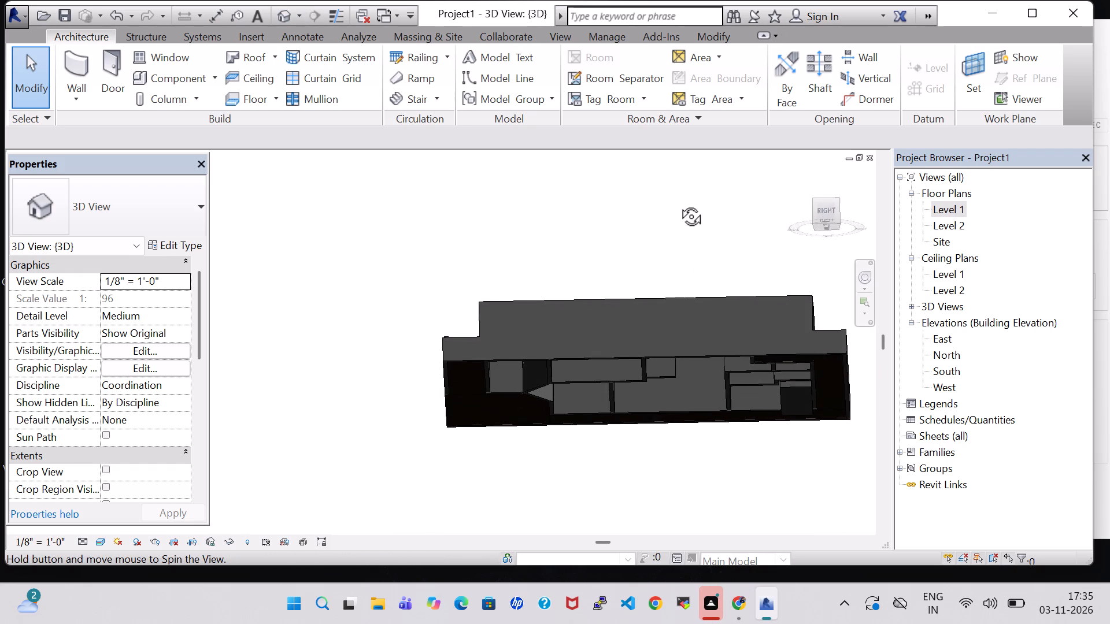
middle_click_drag(678, 203, 678, 198, "shift")
middle_click_drag(763, 476, 898, 532, "shift")
middle_click_drag(684, 375, 716, 391, "shift")
scroll(684, 391, "up", 11)
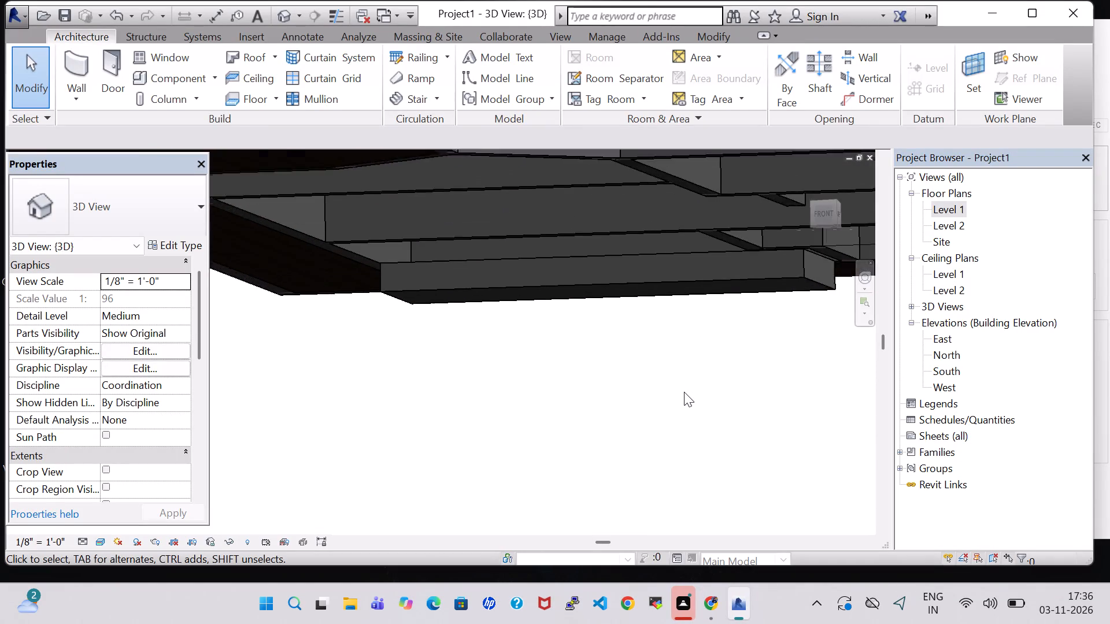
scroll(684, 392, "up", 1)
middle_click_drag(635, 364, 654, 374, "shift")
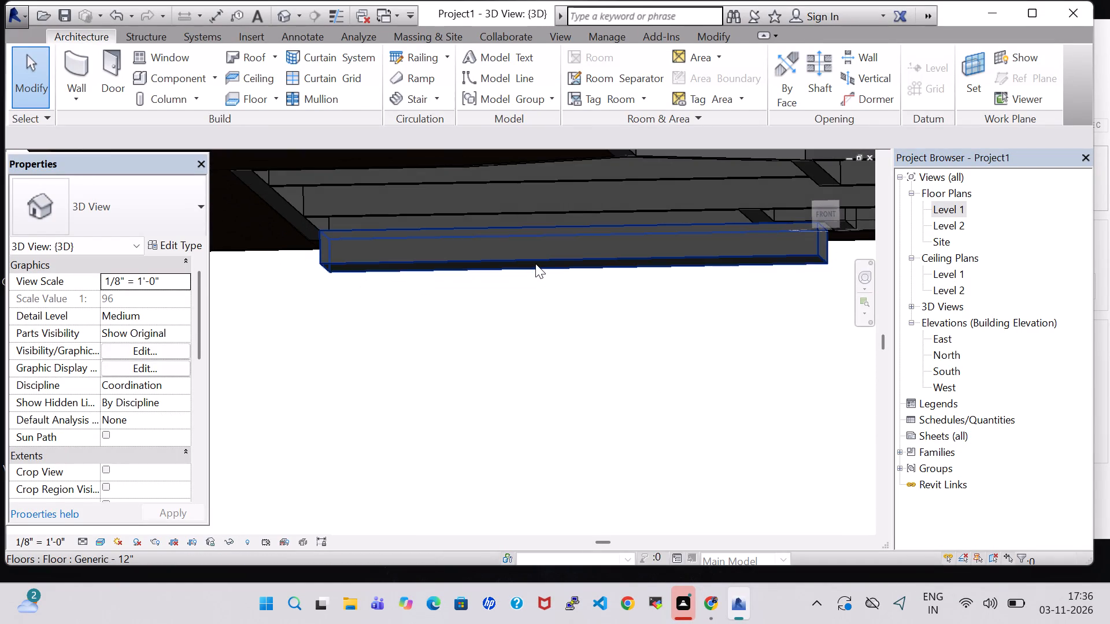
Check the northwest room slab's level, elevation and thickness properties and its position relative to the parking ground from below.
left_click(535, 263)
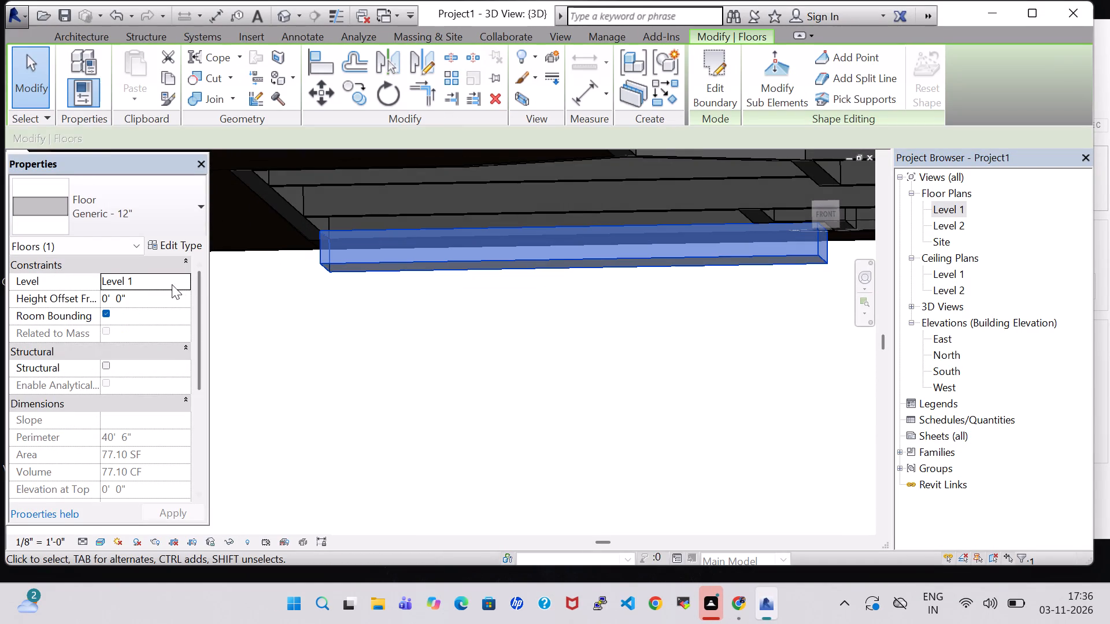
scroll(143, 315, "down", 3)
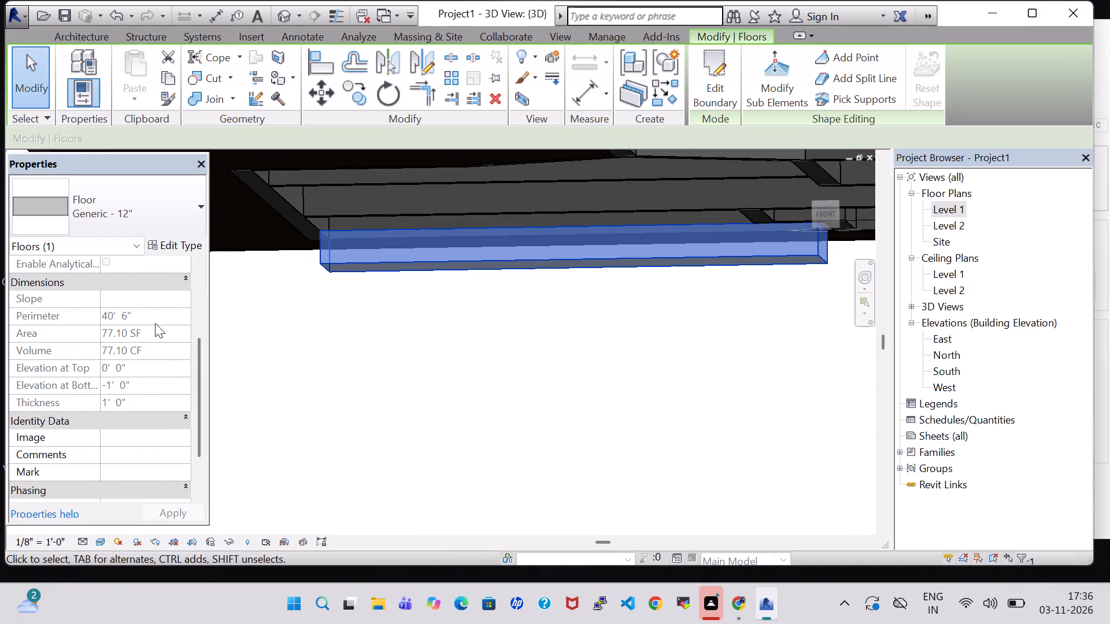
left_click(443, 325)
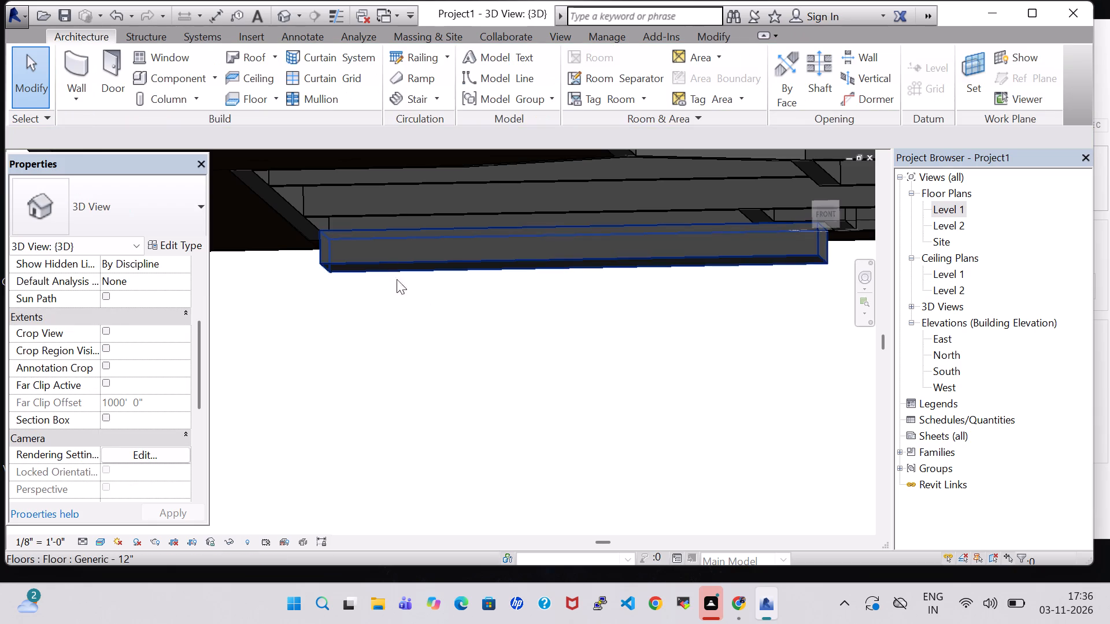
middle_click_drag(526, 340, 552, 371, "shift")
scroll(552, 371, "down", 2, "shift")
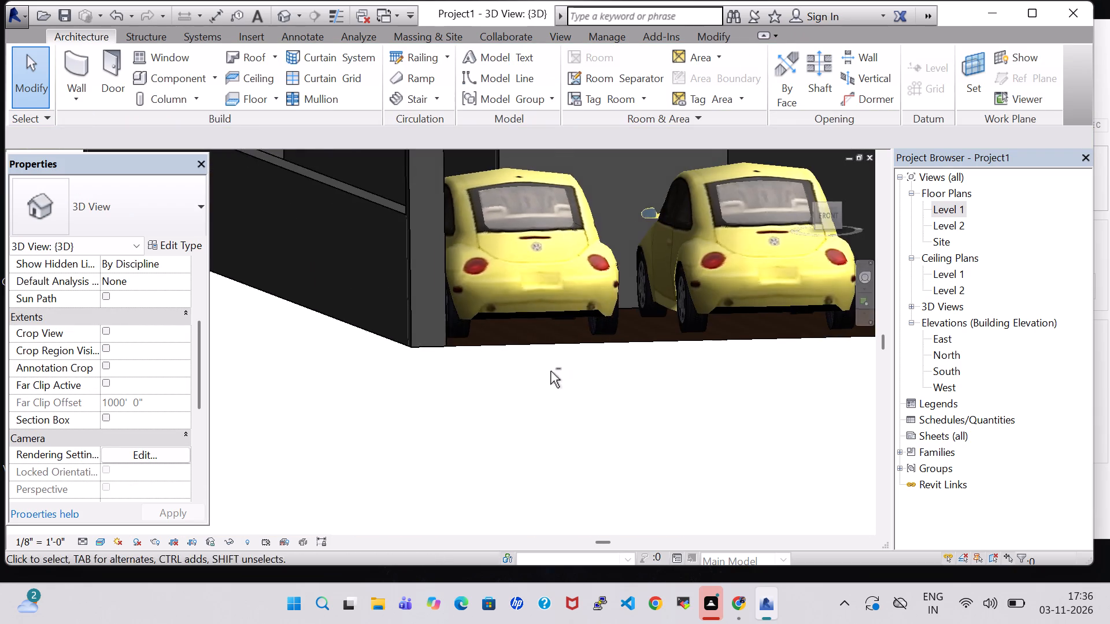
scroll(550, 371, "down", 1, "shift")
scroll(578, 311, "down", 4)
middle_click_drag(646, 374, 620, 348, "shift")
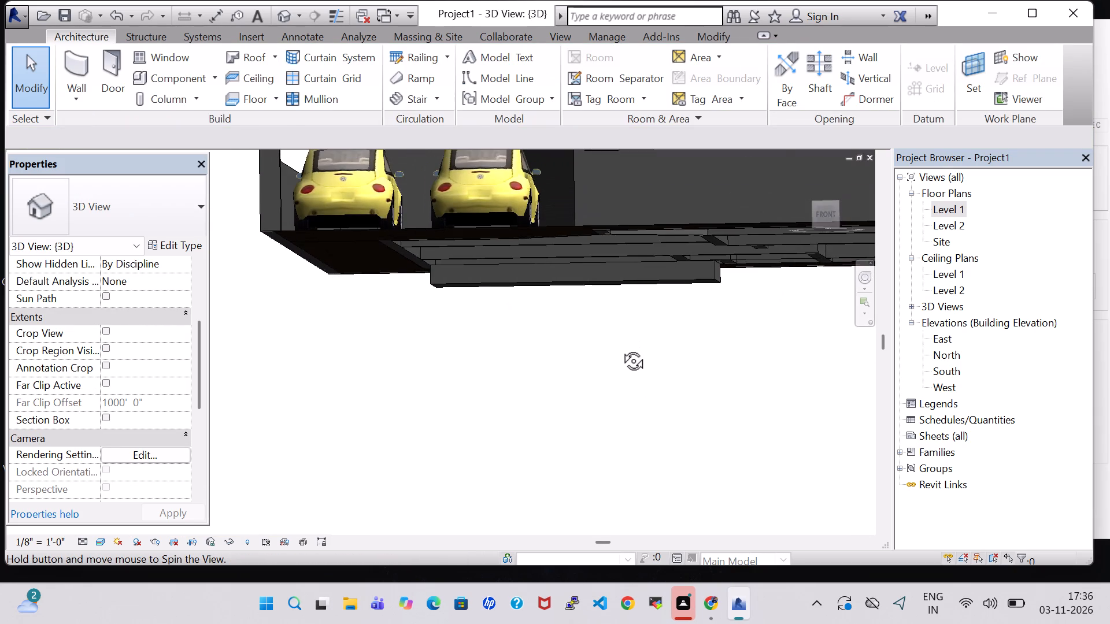
middle_click_drag(620, 348, 620, 351, "shift")
Delete the rectangular floor slab from the northwest room in the Level 1 floor plan.
double_click(948, 211)
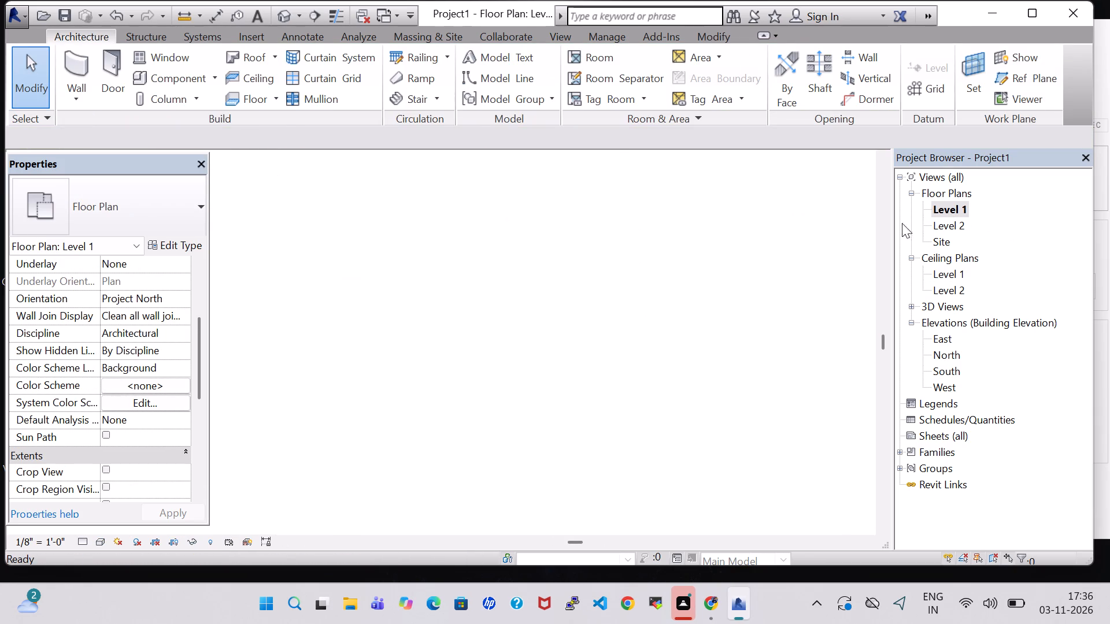
scroll(656, 227, "down", 6)
middle_click_drag(628, 248, 526, 519)
scroll(465, 268, "down", 1)
middle_click_drag(466, 337, 467, 403)
left_click(462, 214)
key("Delete")
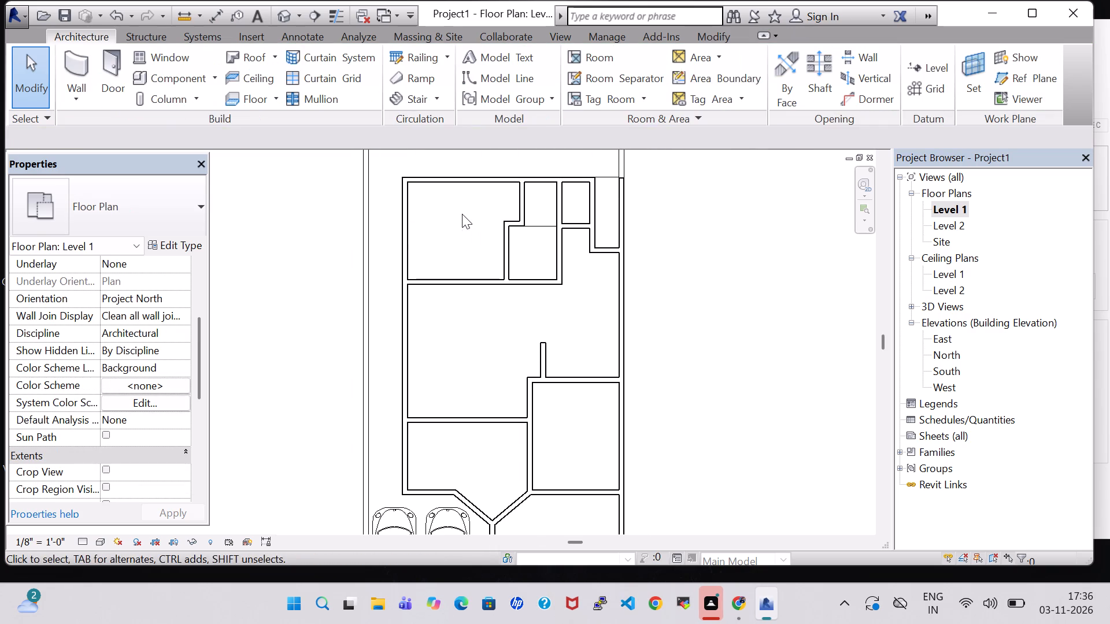
Start a Generic - 12" floor and sketch its boundary along the north wall and the northeast recess, with lines about 9'-8" and 4'-0".
left_click(253, 95)
scroll(452, 197, "up", 4)
middle_click_drag(452, 197, 493, 284)
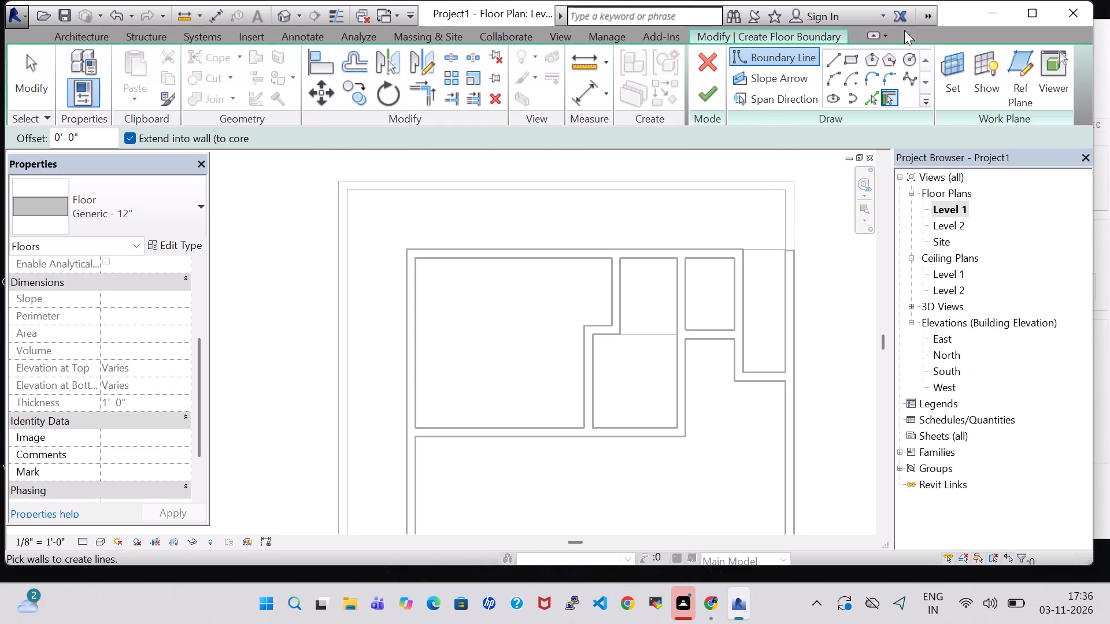
left_click(828, 64)
scroll(402, 250, "up", 3)
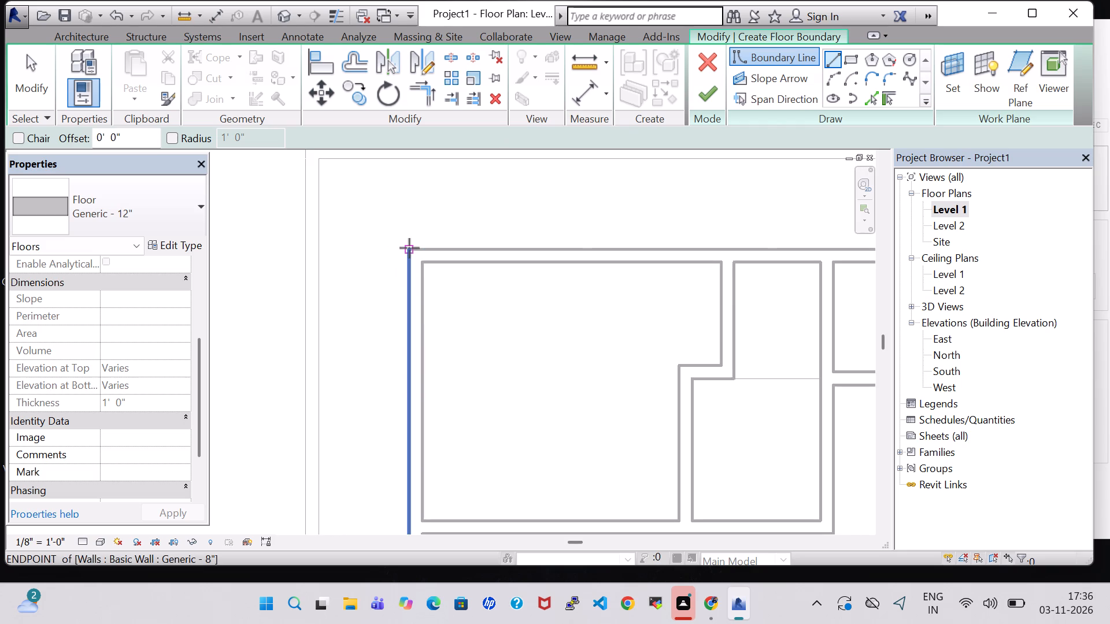
left_click(409, 248)
middle_click_drag(724, 243, 440, 232)
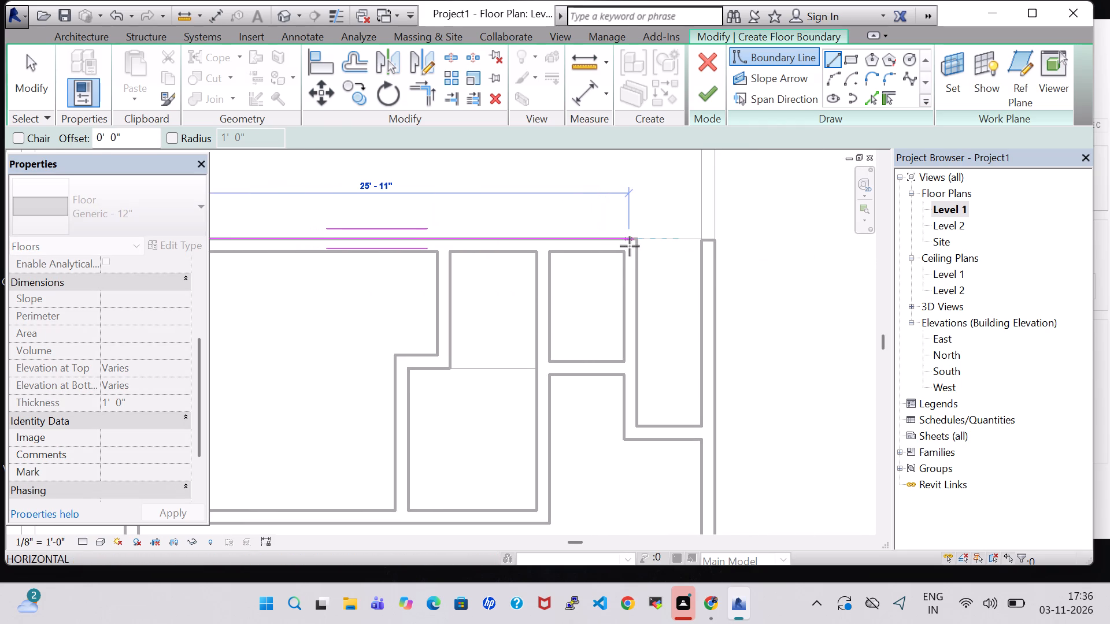
left_click(638, 242)
left_click(638, 242)
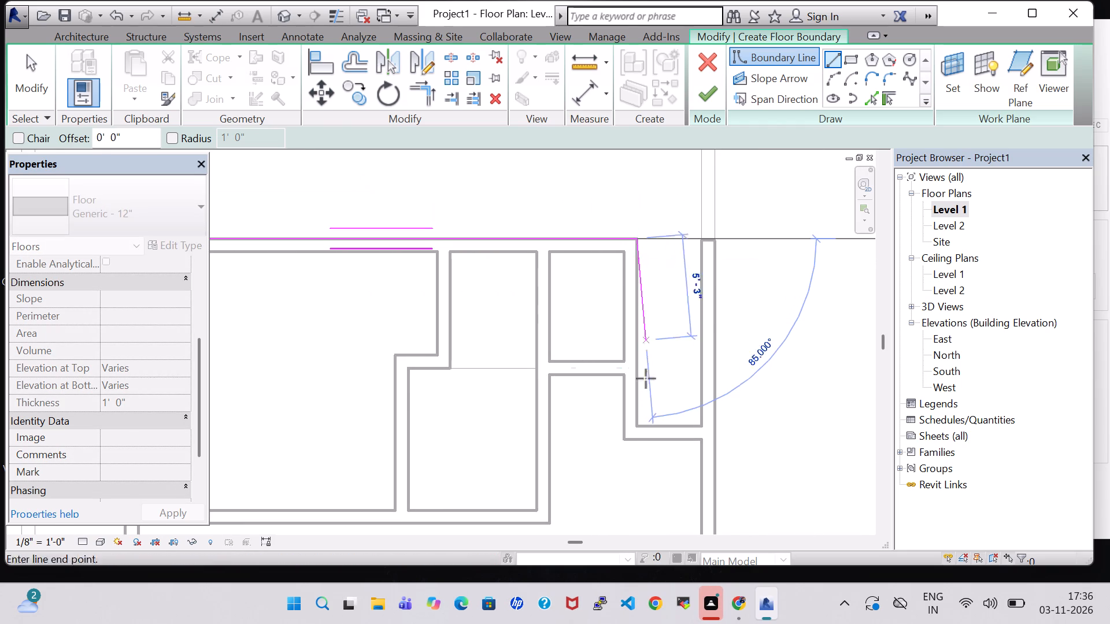
left_click(639, 424)
left_click(639, 424)
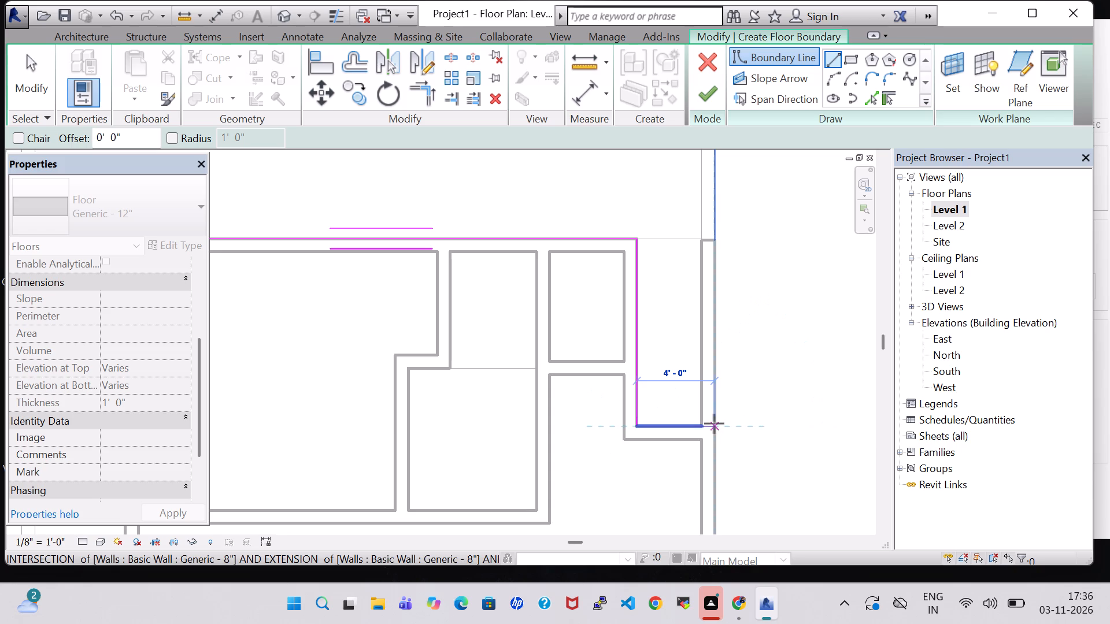
left_click(714, 424)
Continue the floor boundary about 43'-9" down the east wall's outer face and about 18'-4" along the front room's south wall.
middle_click_drag(719, 480, 712, 224)
scroll(712, 224, "down", 1)
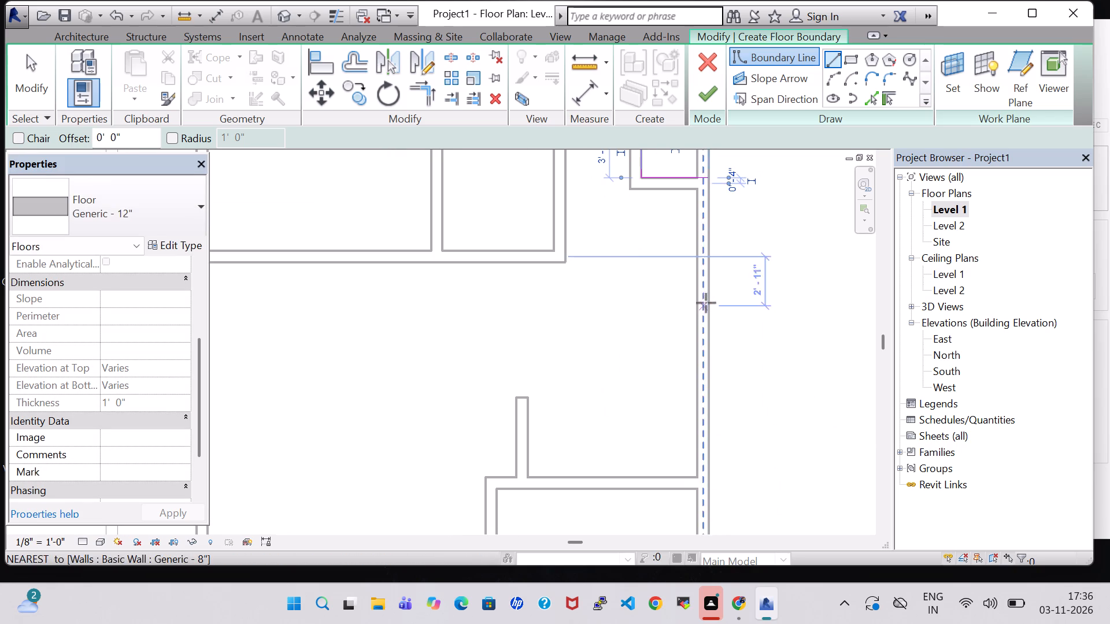
left_click(712, 177)
scroll(694, 445, "down", 3)
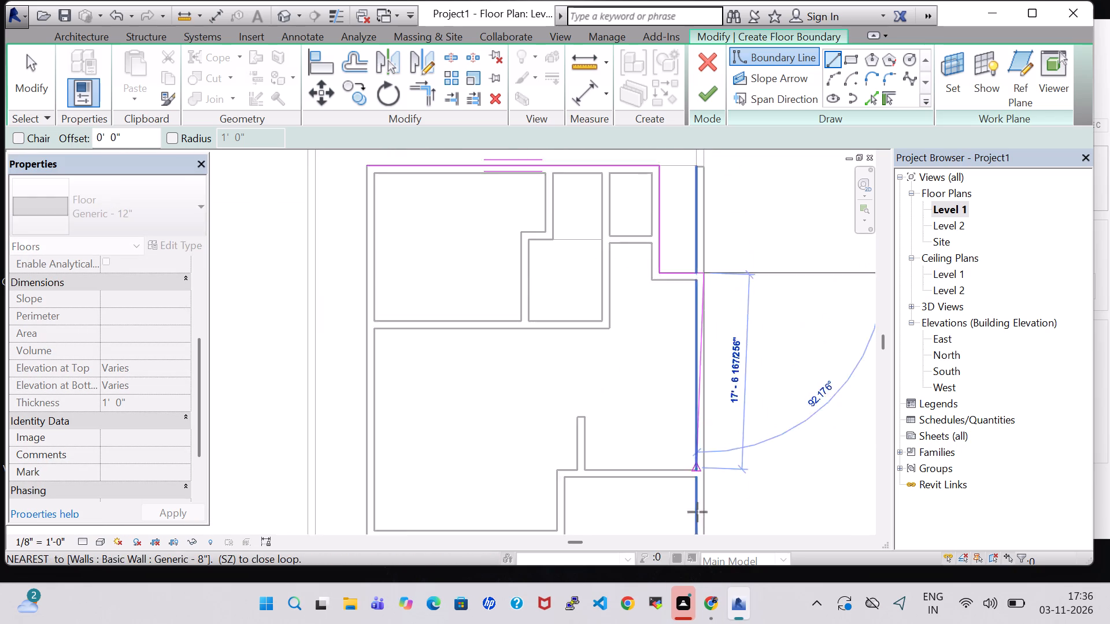
scroll(697, 512, "down", 1)
middle_click_drag(700, 521, 717, 302)
middle_click_drag(712, 506, 712, 432)
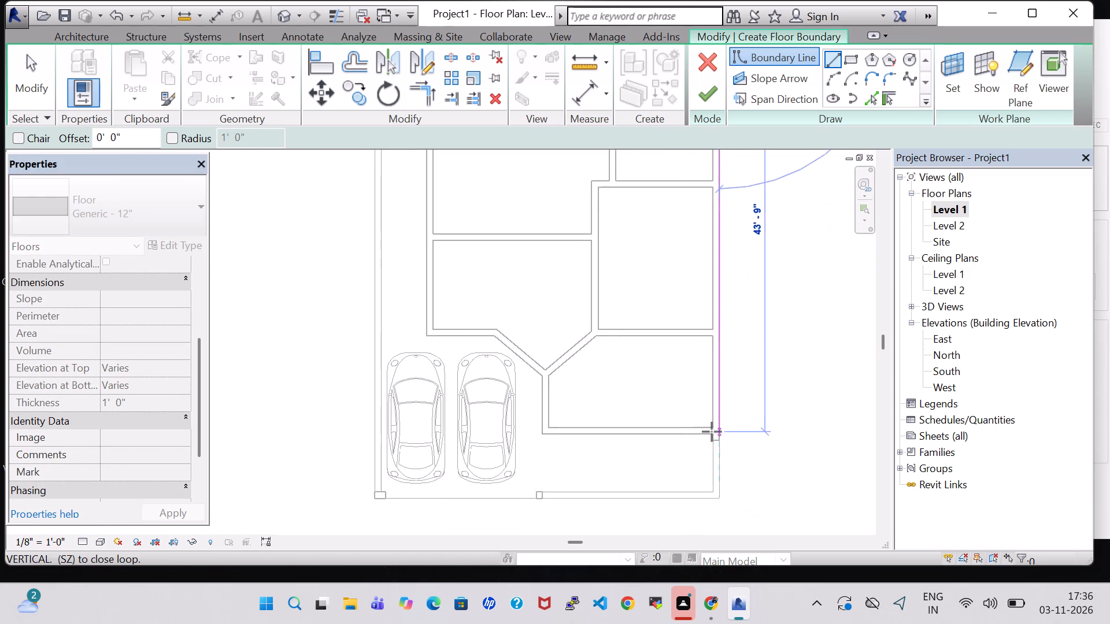
scroll(712, 434, "up", 6)
left_click(727, 436)
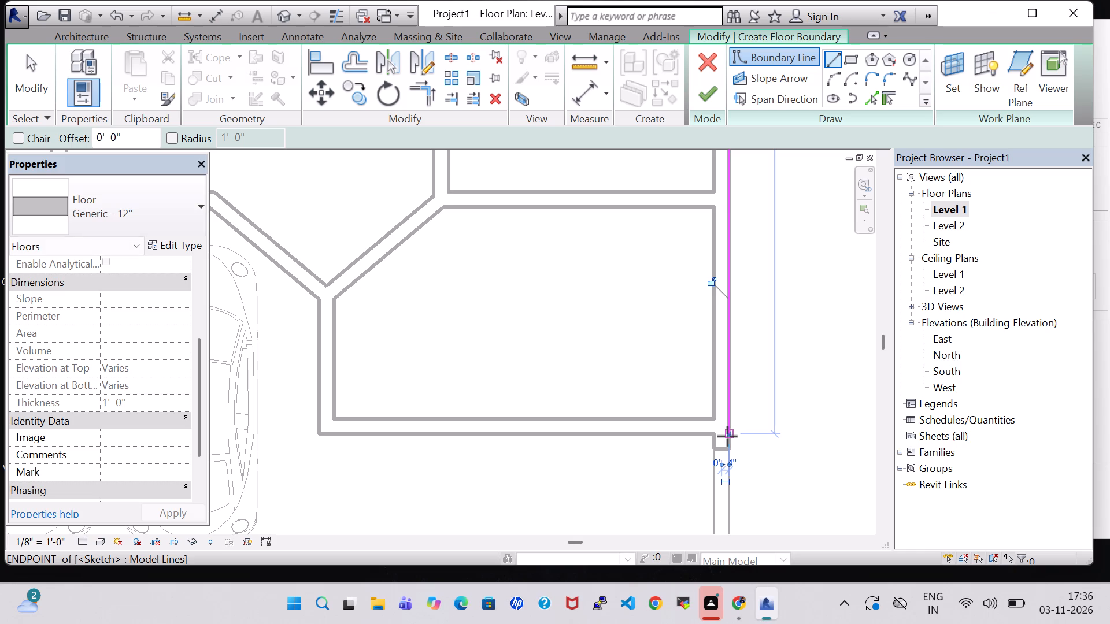
left_click(725, 436)
left_click(316, 433)
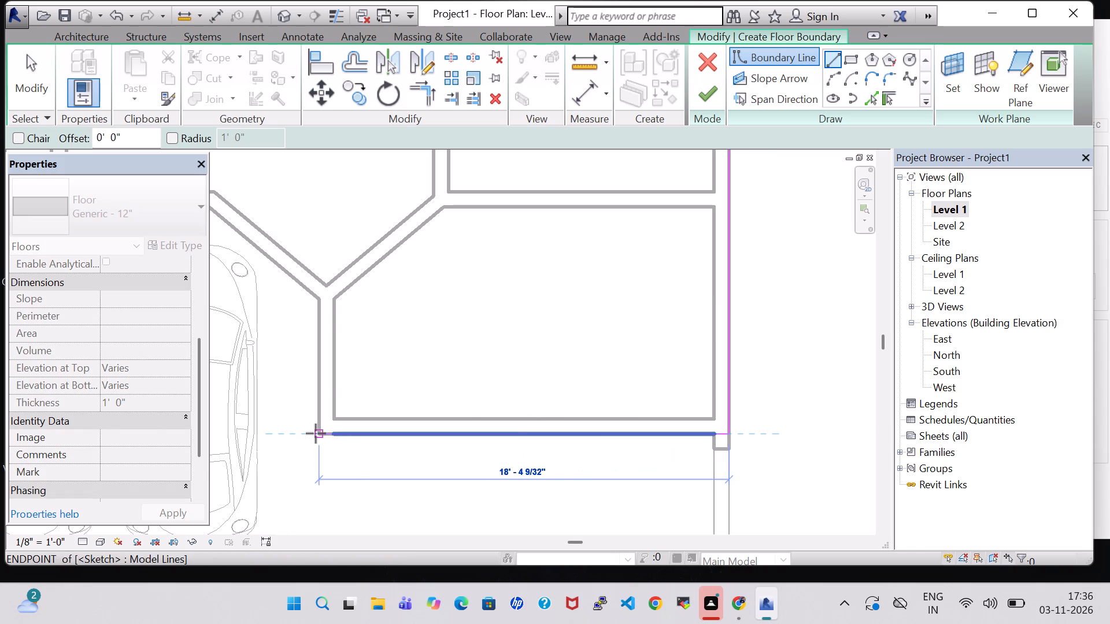
Trace the floor boundary around the parking corner: up the front room's west wall, about 6'-5" diagonally and about 7'-0" westward.
left_click(320, 433)
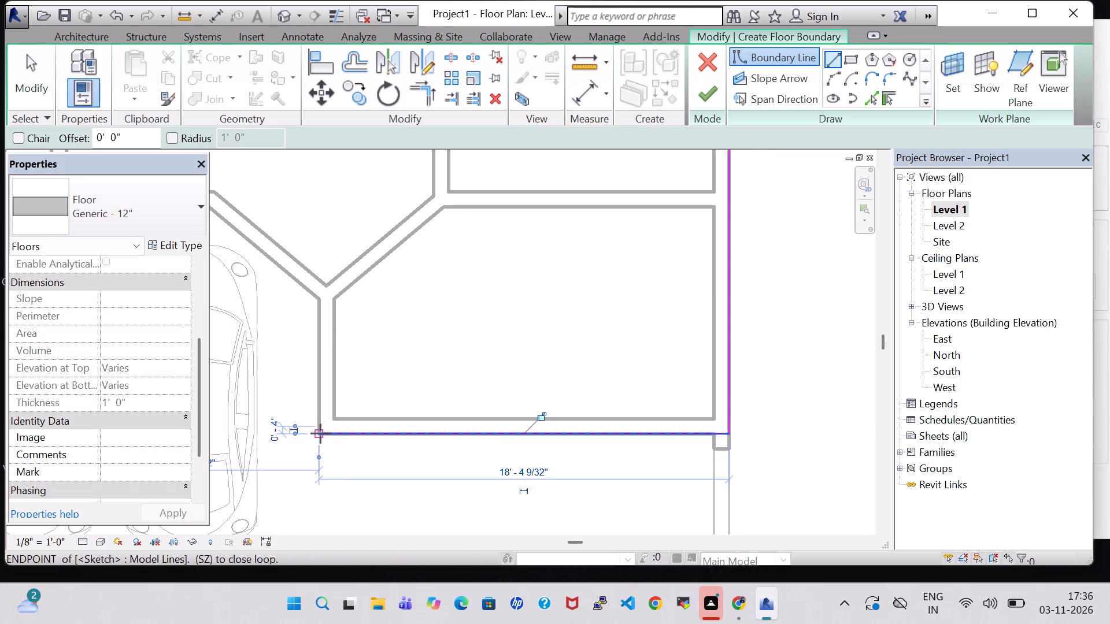
left_click(316, 296)
left_click(318, 299)
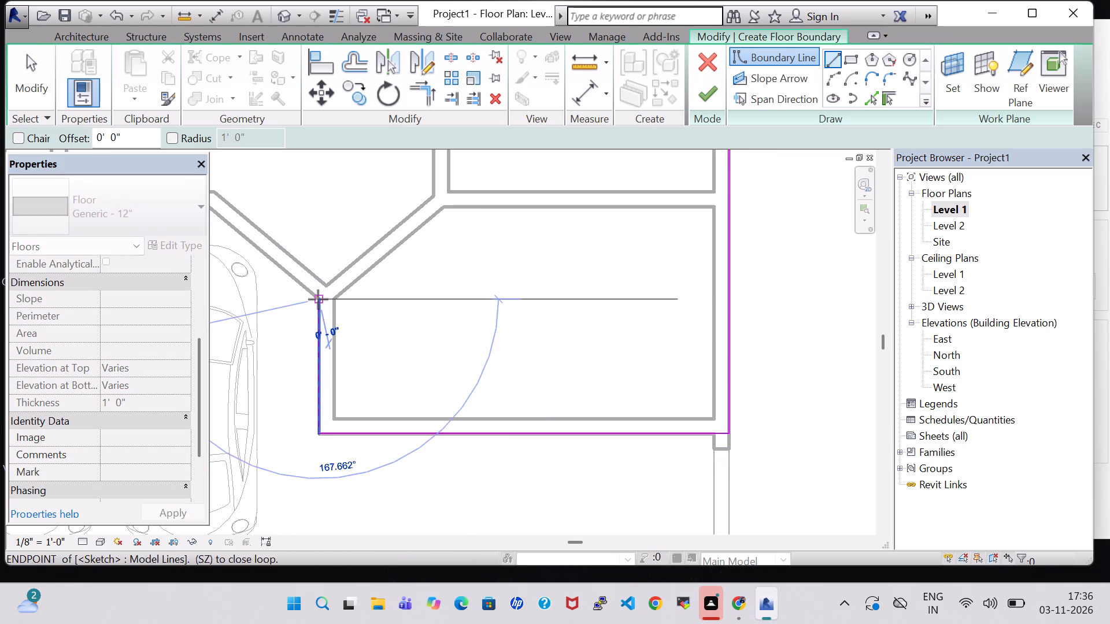
middle_click_drag(253, 243, 505, 334)
left_click(458, 299)
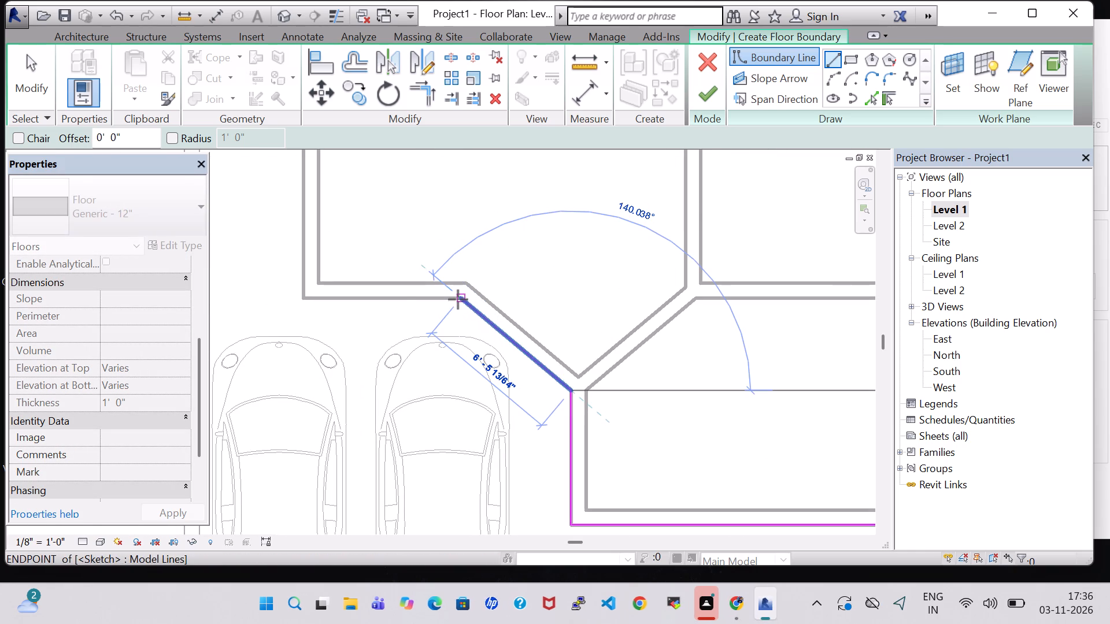
left_click(461, 299)
left_click(307, 298)
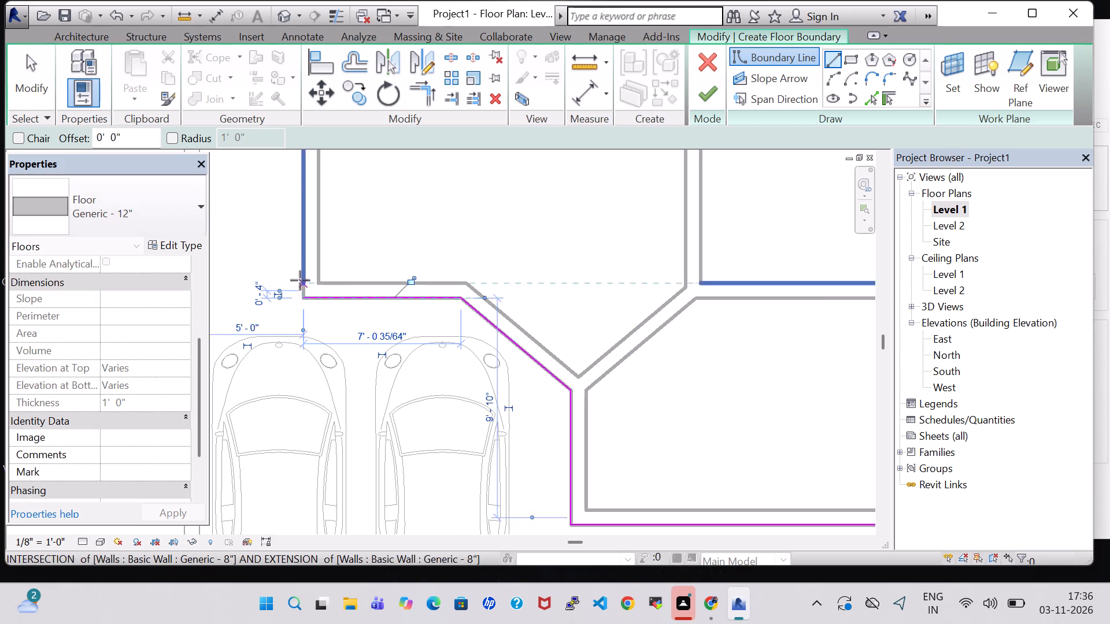
Close the boundary along the west wall's outer face up to the northwest corner and finish the house floor.
scroll(300, 280, "down", 5)
scroll(304, 291, "up", 4)
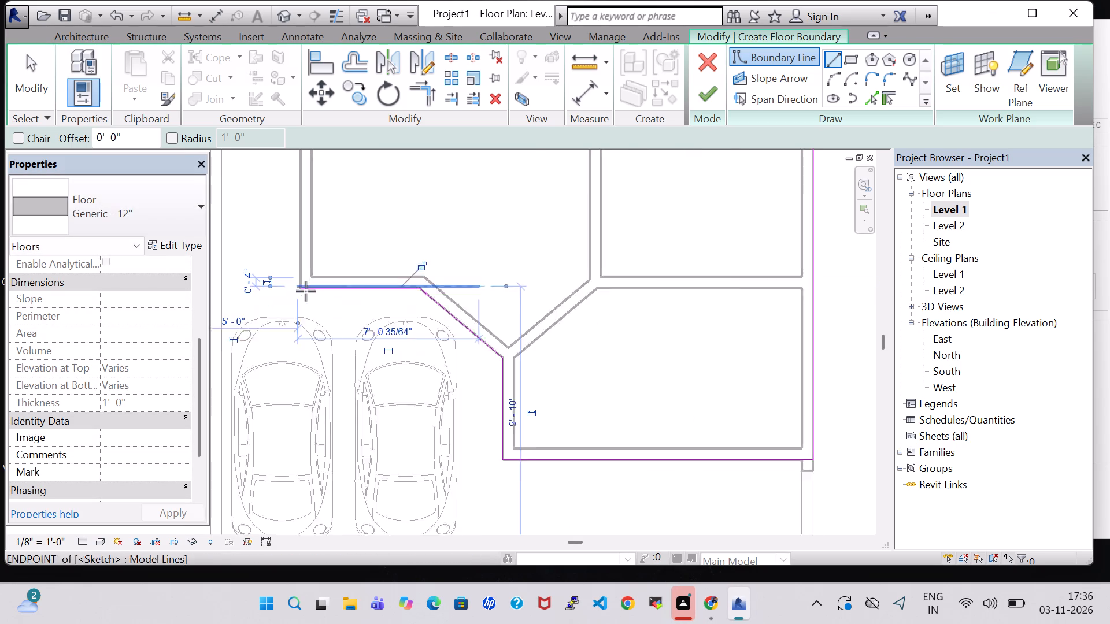
scroll(306, 291, "up", 6)
left_click(296, 280)
scroll(303, 223, "down", 3)
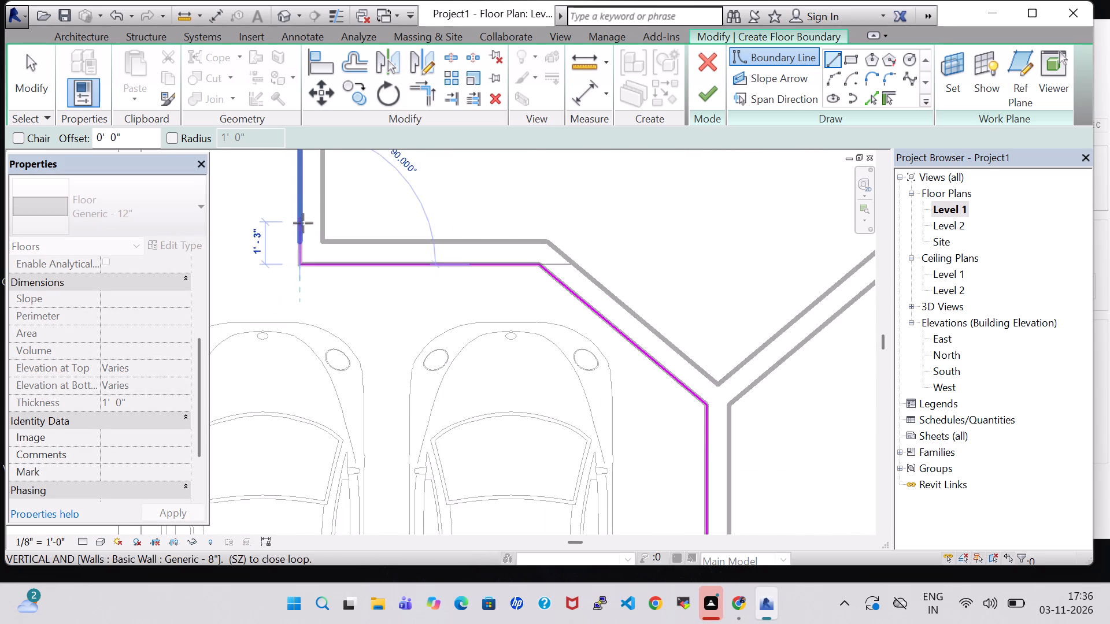
middle_click_drag(299, 199, 313, 313)
scroll(306, 226, "down", 3)
middle_click_drag(309, 239, 312, 418)
scroll(312, 418, "down", 3)
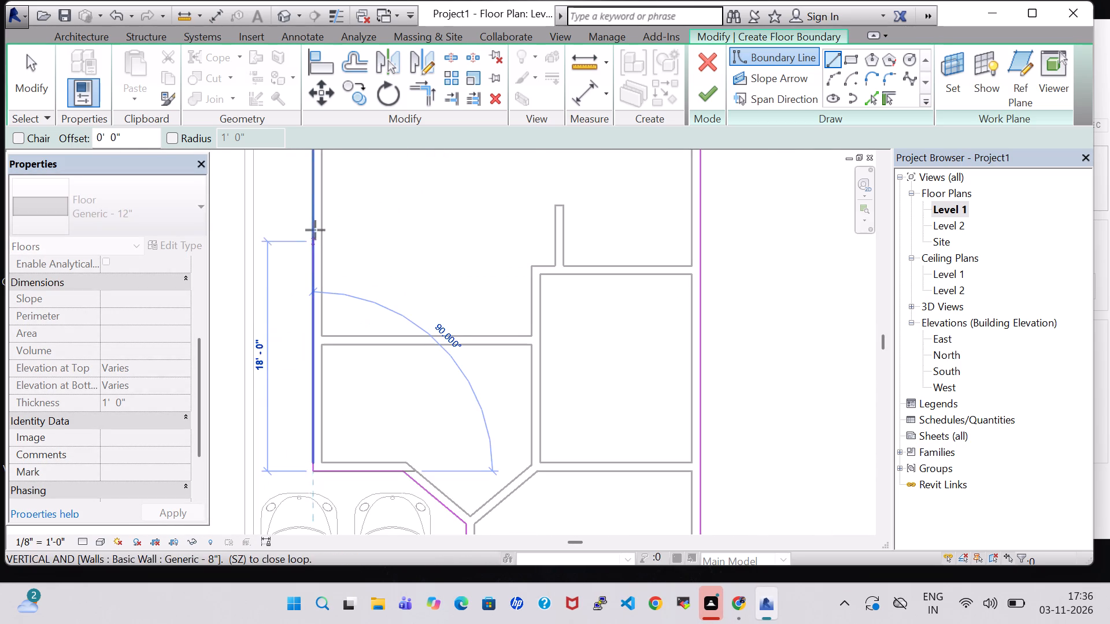
middle_click_drag(315, 227, 320, 474)
left_click(313, 163)
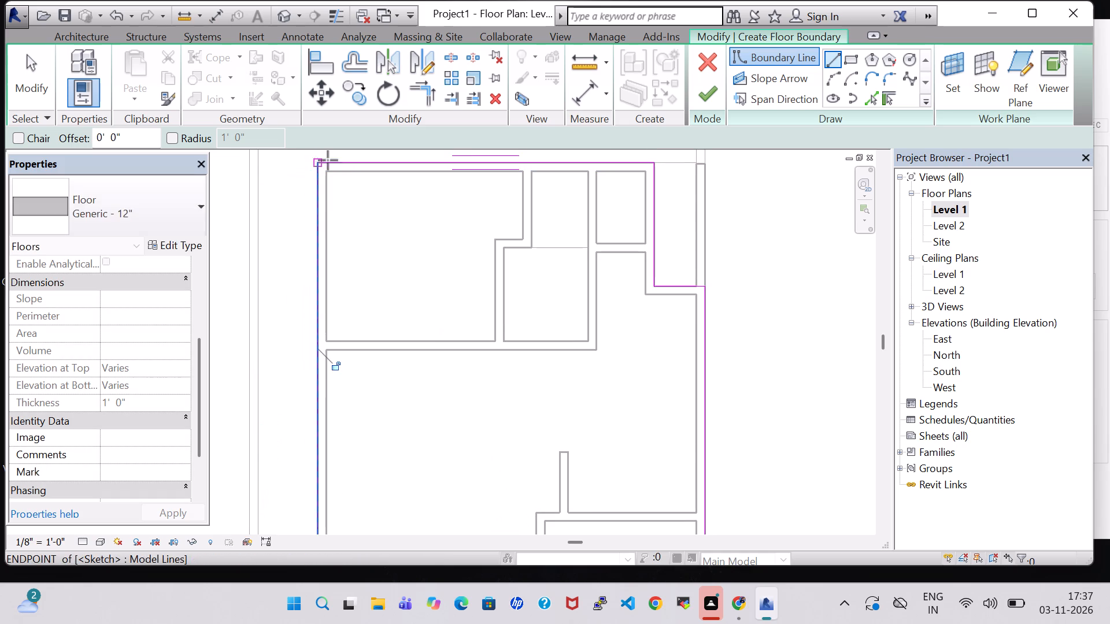
left_click(726, 87)
left_click(715, 91)
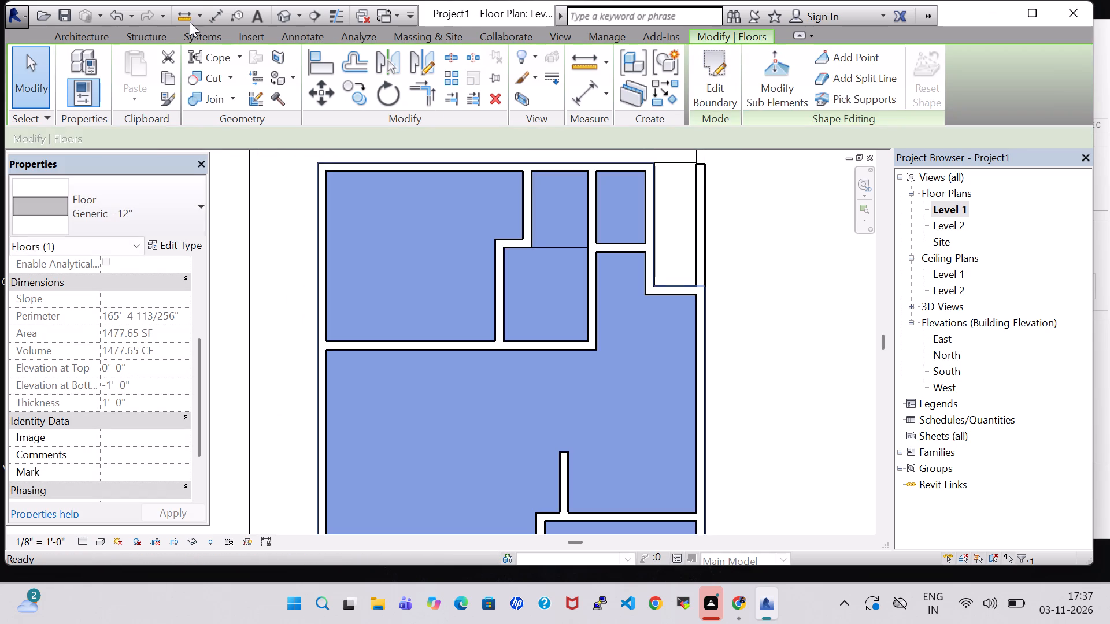
In the 3D view, change the new house floor's type to Wood Joist 10" - Ceramic Tile.
left_click(286, 10)
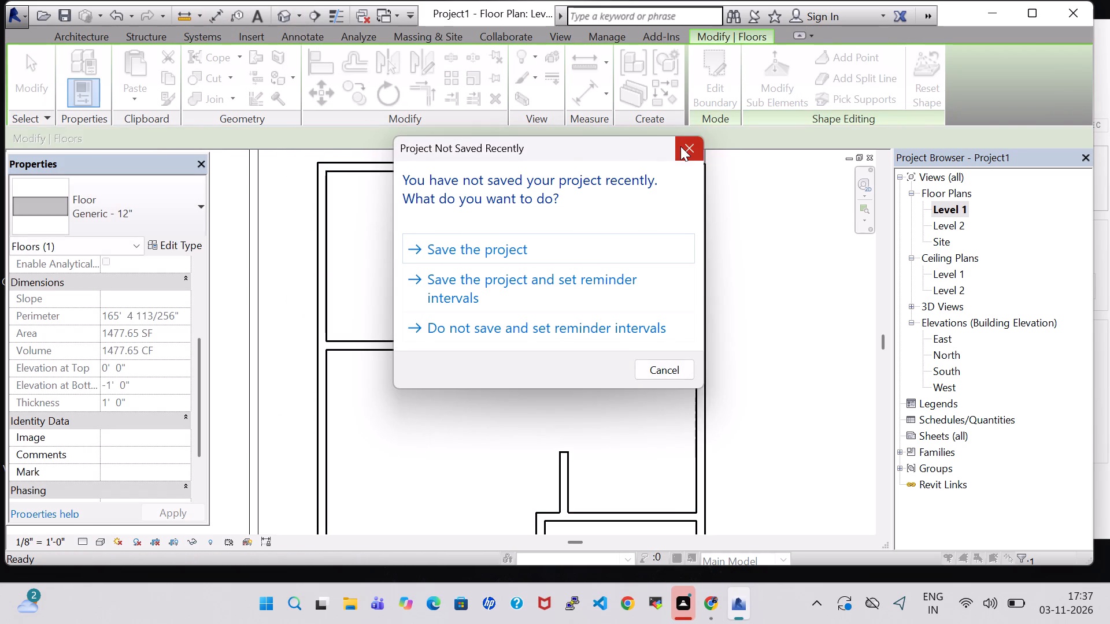
left_click(680, 146)
scroll(605, 411, "down", 5)
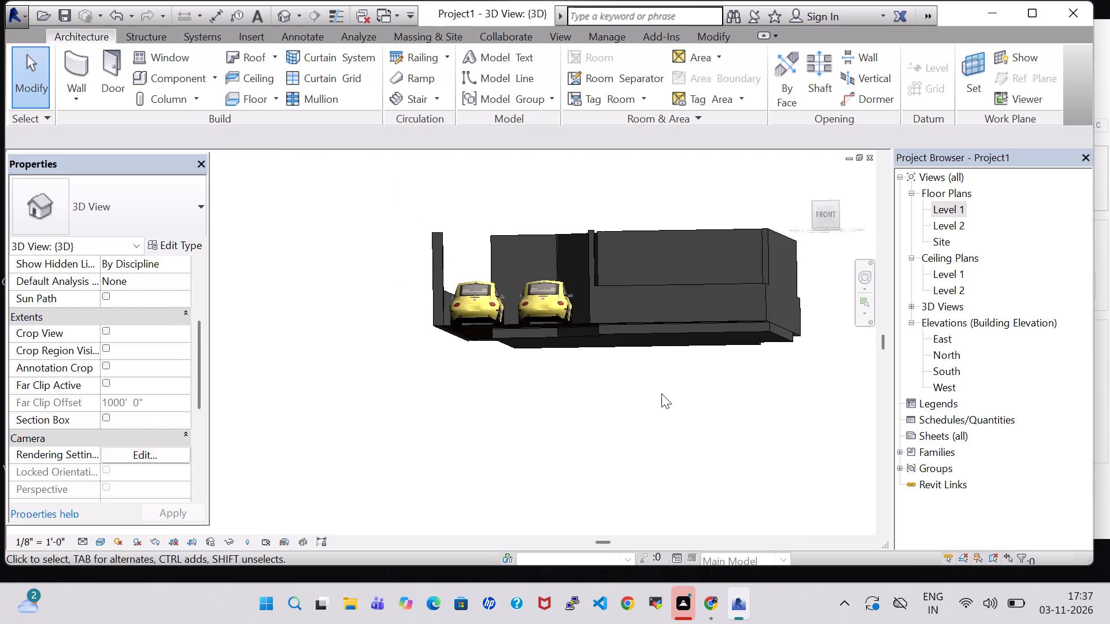
left_click(575, 334)
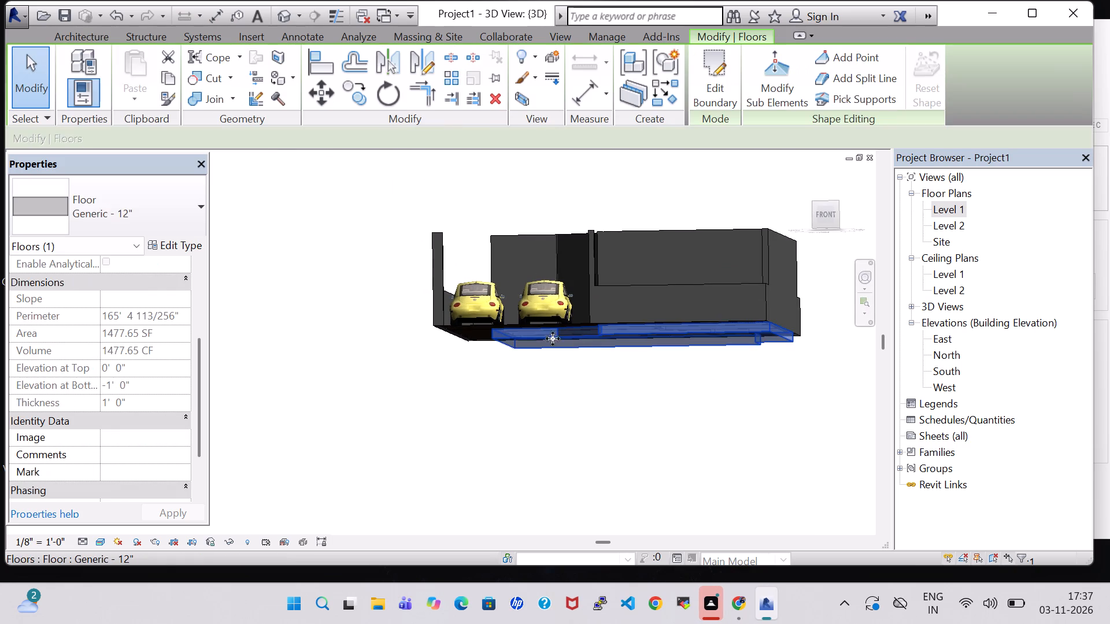
left_click(156, 205)
scroll(116, 463, "down", 1)
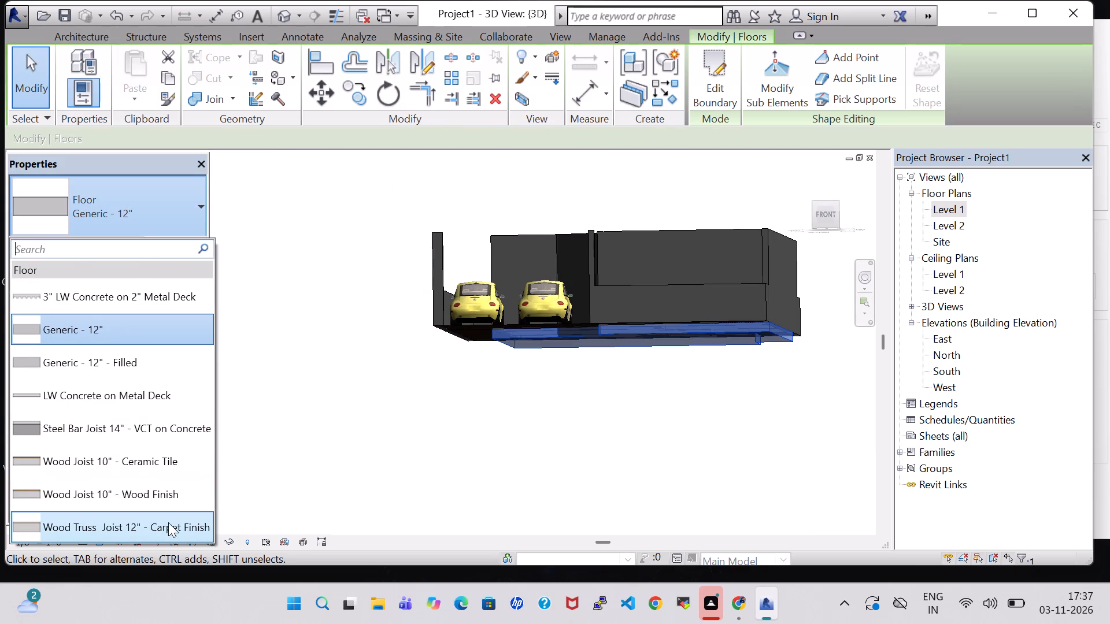
left_click(183, 464)
left_click(598, 440)
Examine the house floor from above in 3D and compare it with the Level 1 plan layout.
middle_click_drag(628, 403, 665, 459, "shift")
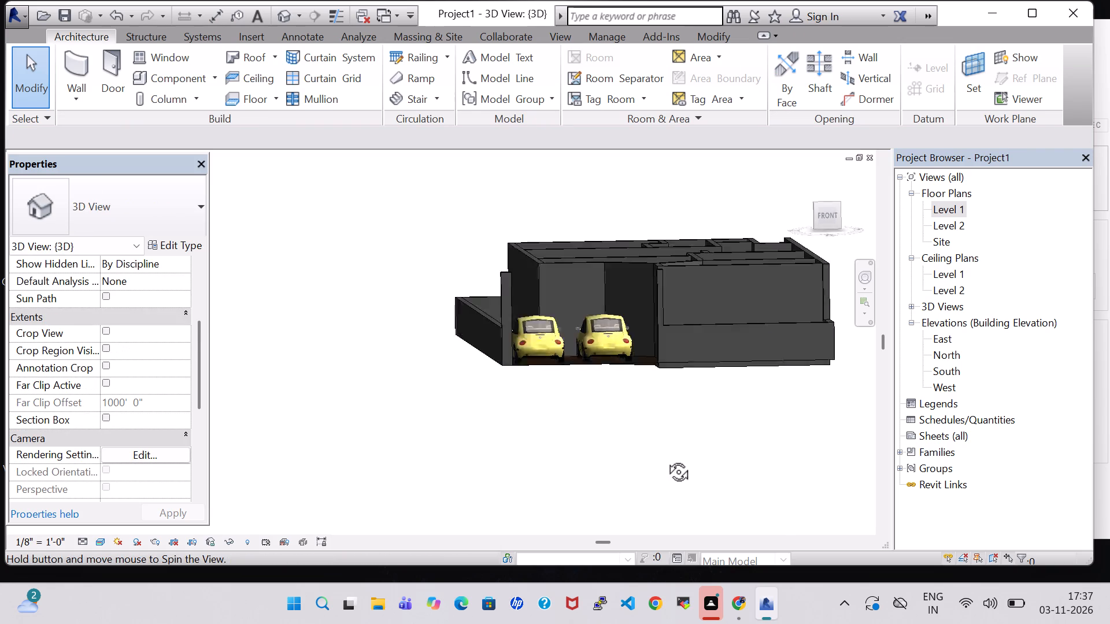
middle_click_drag(665, 459, 617, 614, "shift")
scroll(685, 501, "down", 1, "shift")
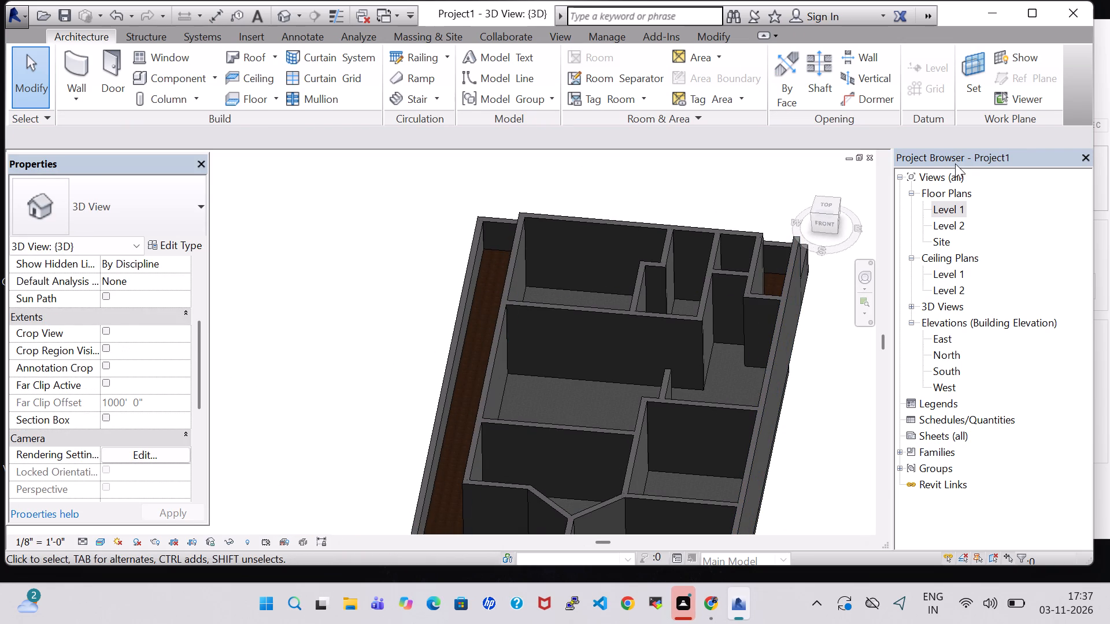
double_click(946, 205)
scroll(652, 272, "down", 4)
middle_click_drag(742, 343, 709, 315)
double_click(282, 12)
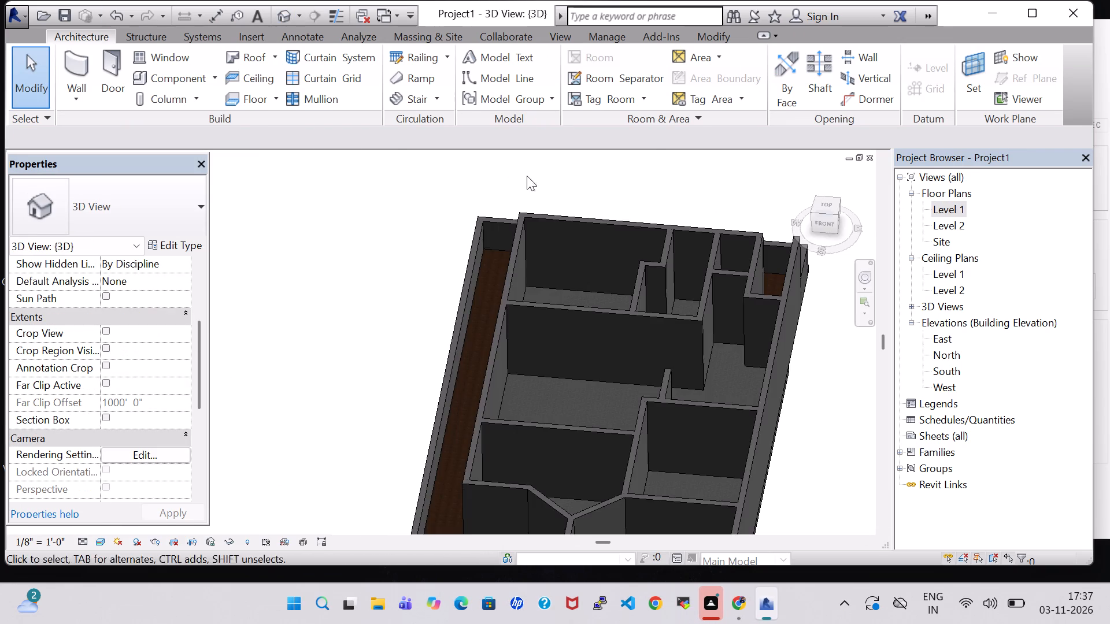
scroll(546, 211, "down", 4)
middle_click_drag(706, 320, 724, 456, "shift")
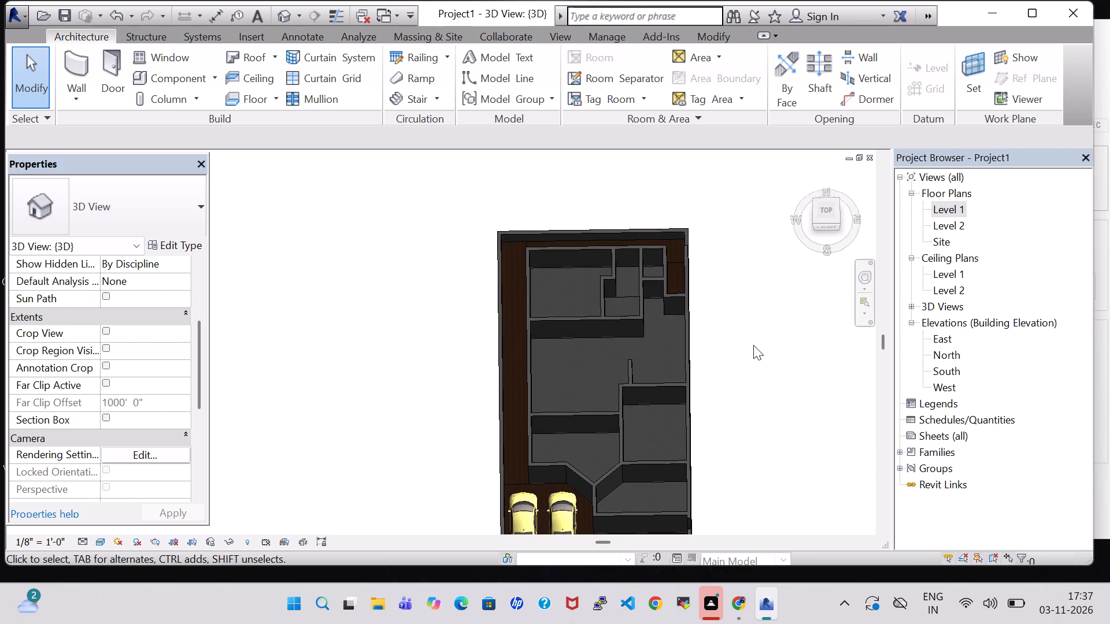
middle_click_drag(753, 345, 745, 400, "shift")
middle_click_drag(747, 351, 667, 278)
middle_click_drag(667, 278, 661, 360, "shift")
scroll(672, 361, "up", 1)
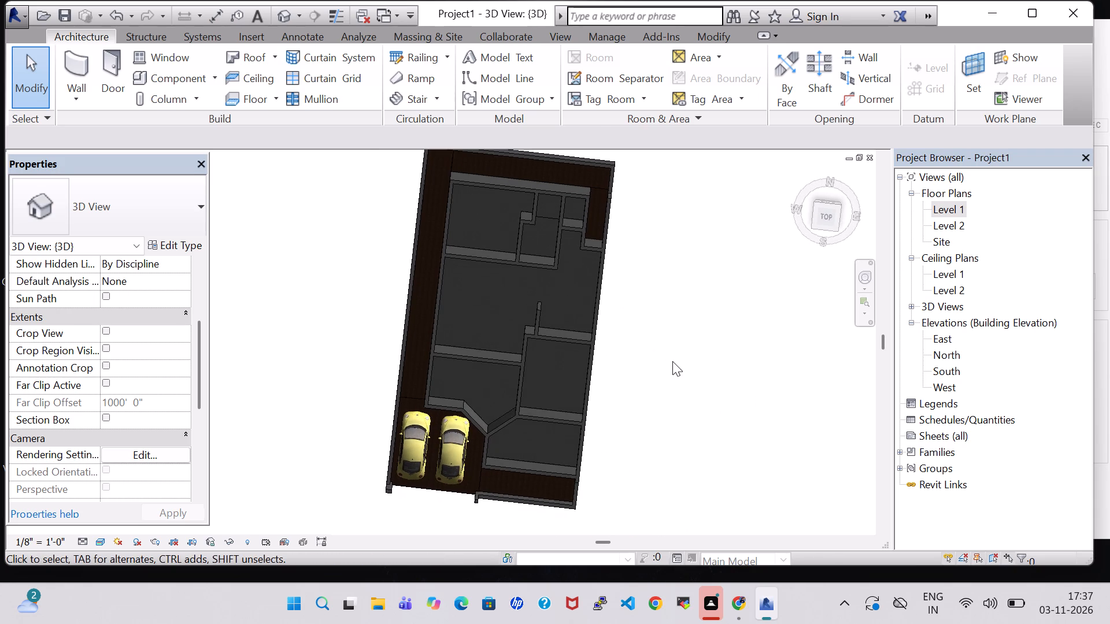
middle_click_drag(672, 361, 701, 348, "shift")
double_click(943, 206)
scroll(682, 284, "down", 2)
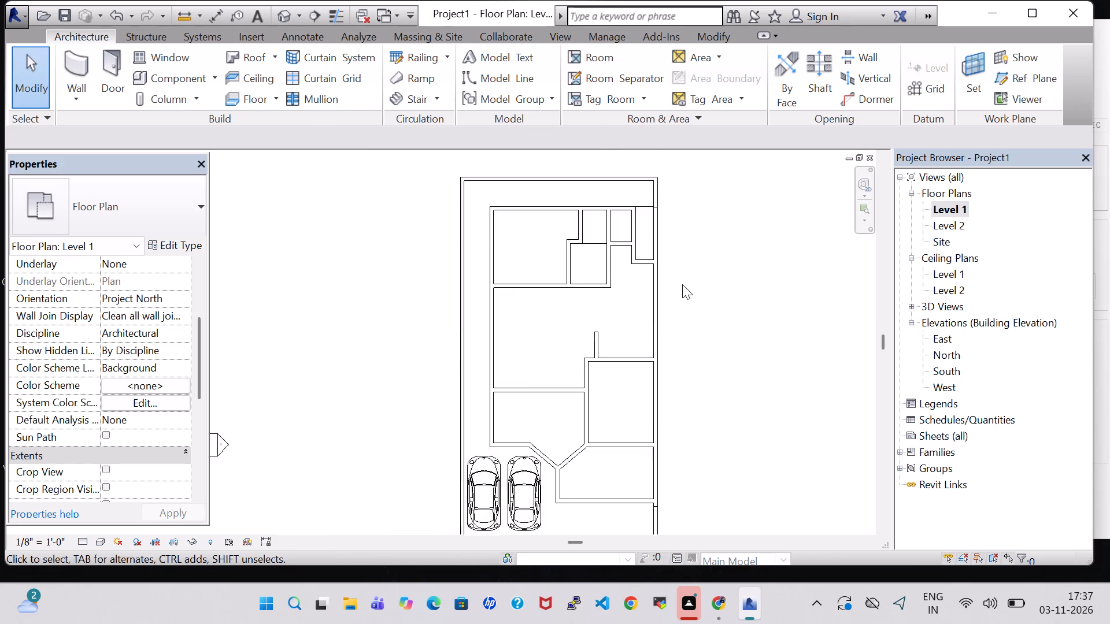
scroll(682, 284, "down", 1)
middle_click_drag(725, 444, 732, 248, "shift")
middle_click_drag(730, 249, 689, 398)
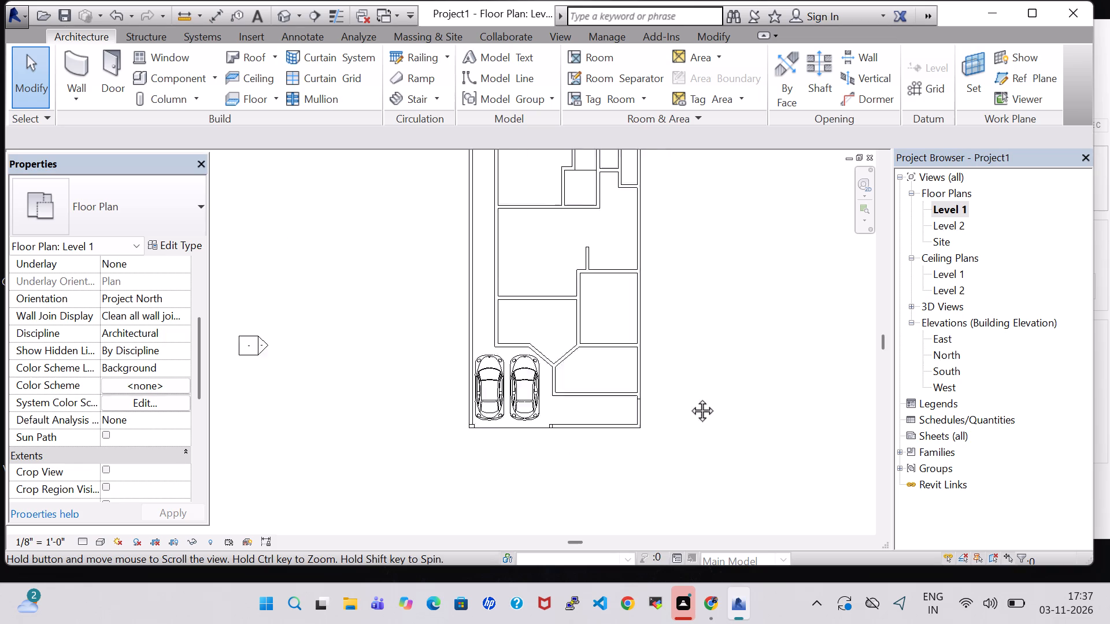
middle_click_drag(689, 398, 674, 443)
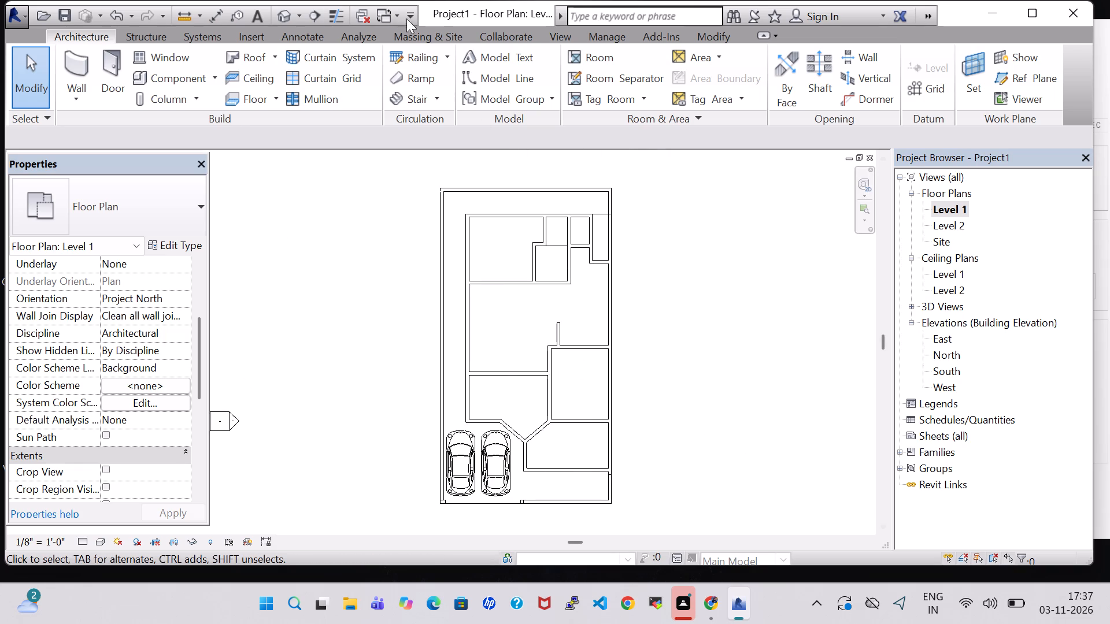
Inspect the house in 3D from the front, above and below, checking the floor slab's underside against the parking ground.
left_click(283, 10)
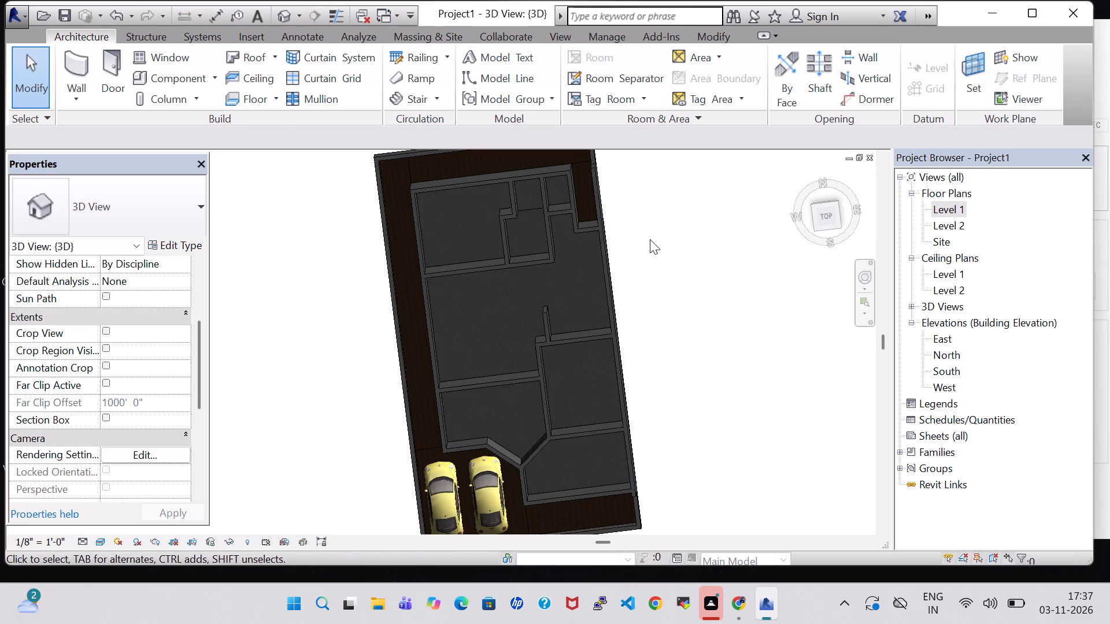
middle_click_drag(644, 235, 646, 188, "shift")
scroll(639, 261, "down", 1, "shift")
middle_click_drag(665, 404, 655, 191)
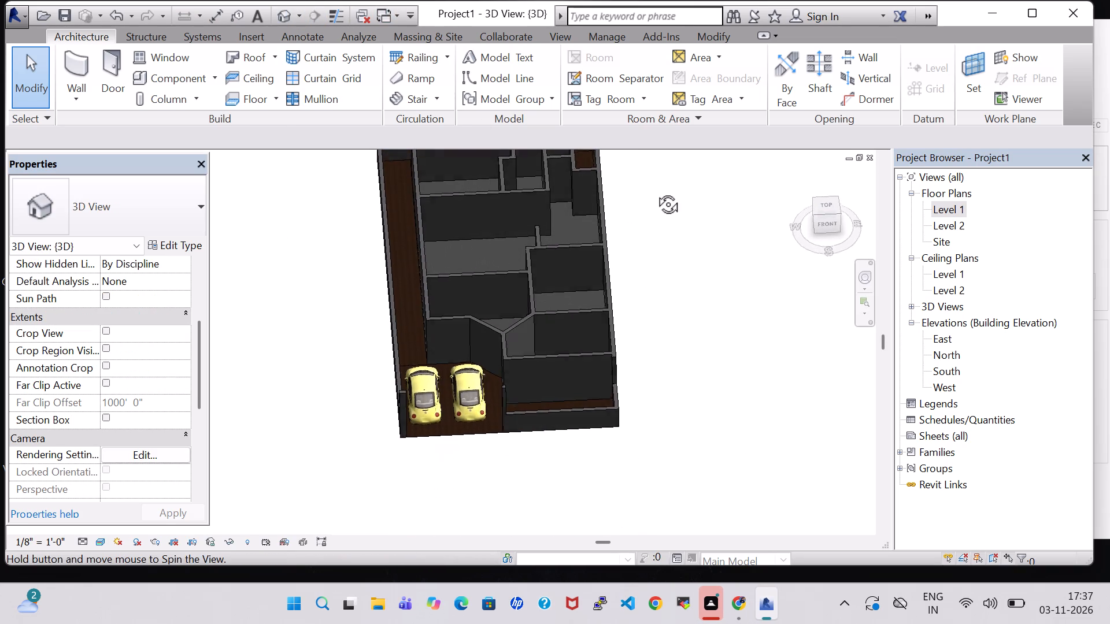
middle_click_drag(655, 191, 654, 191)
middle_click_drag(647, 254, 641, 344)
middle_click_drag(640, 421, 645, 276, "shift")
middle_click_drag(546, 403, 519, 310, "shift")
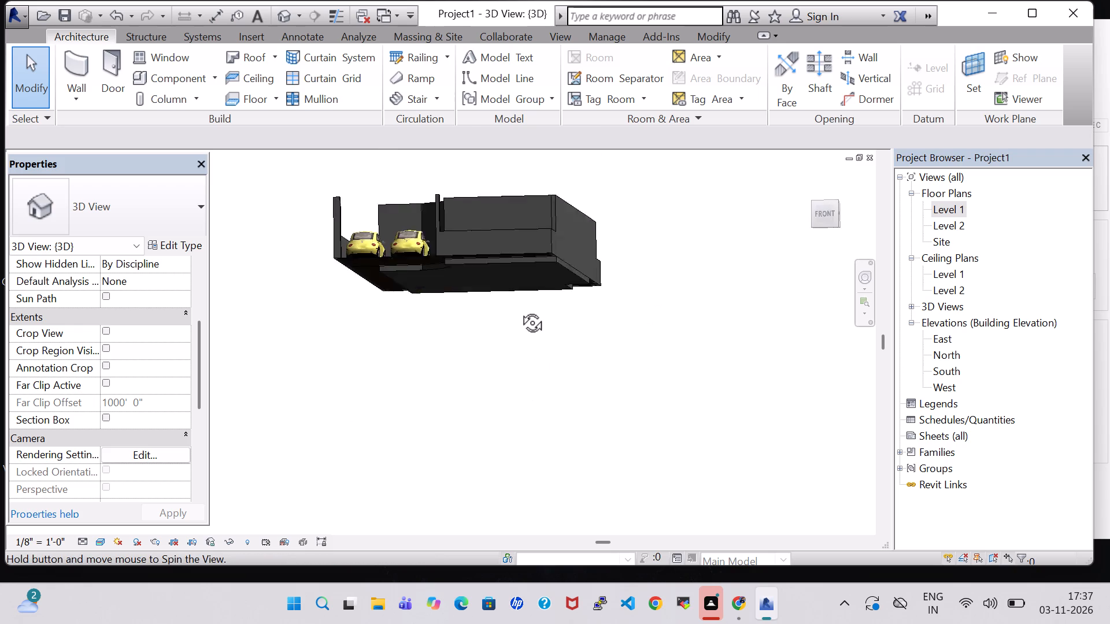
middle_click_drag(519, 310, 524, 311, "shift")
left_click(505, 248)
left_click(501, 325)
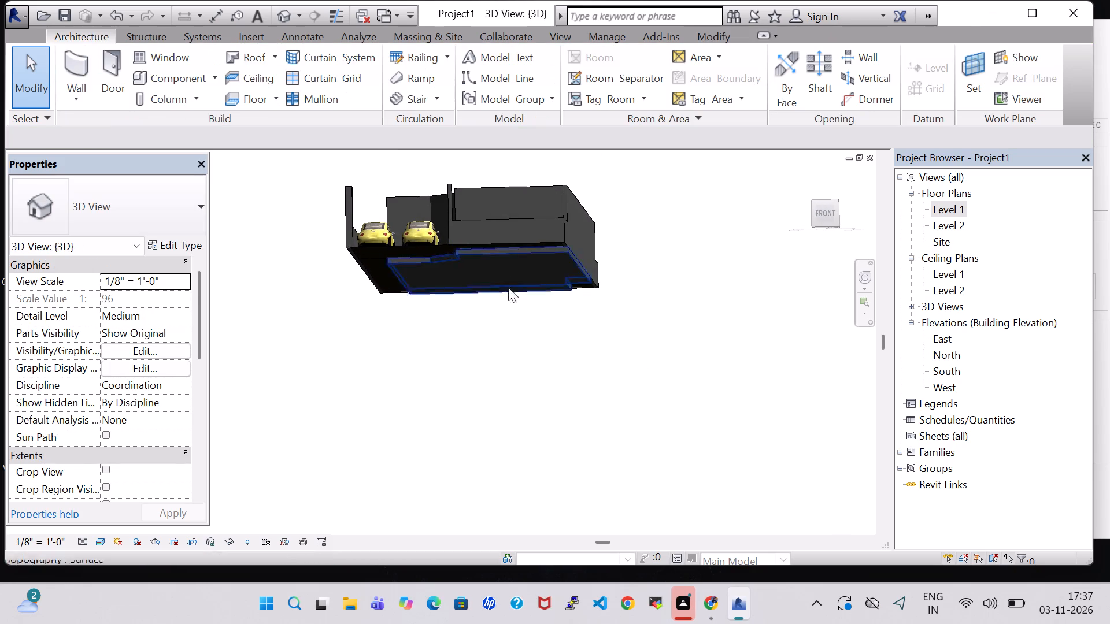
Change the house floor's type to Wood Truss Joist 12" - Carpet Finish.
left_click(517, 258)
left_click(128, 198)
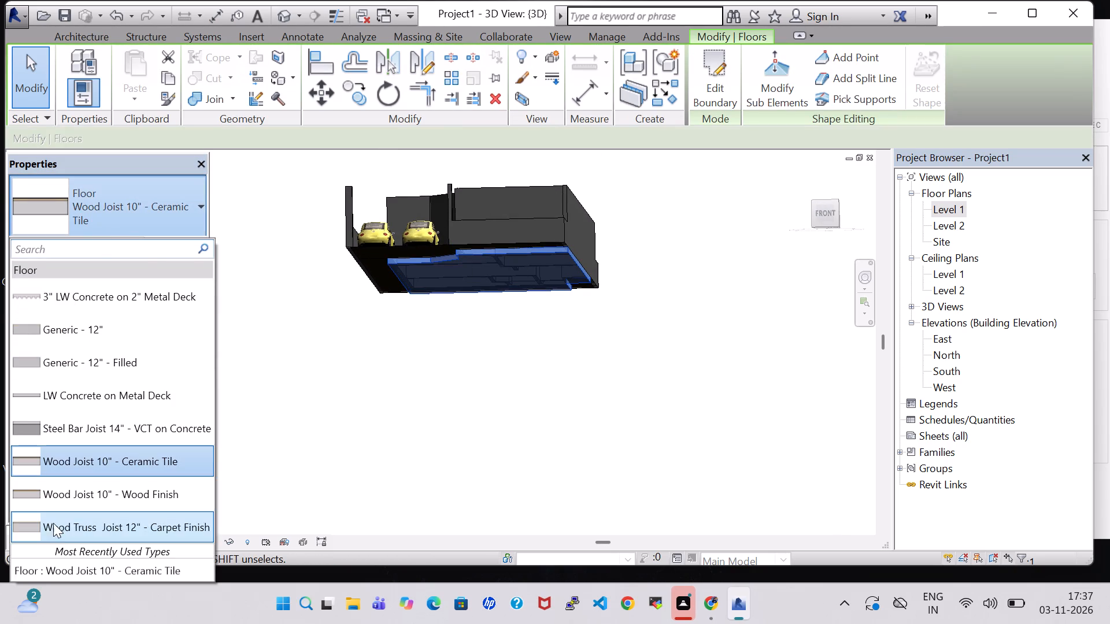
left_click(57, 526)
left_click(508, 374)
Examine the house floor's carpet finish from above in 3D across all the rooms.
left_click(276, 16)
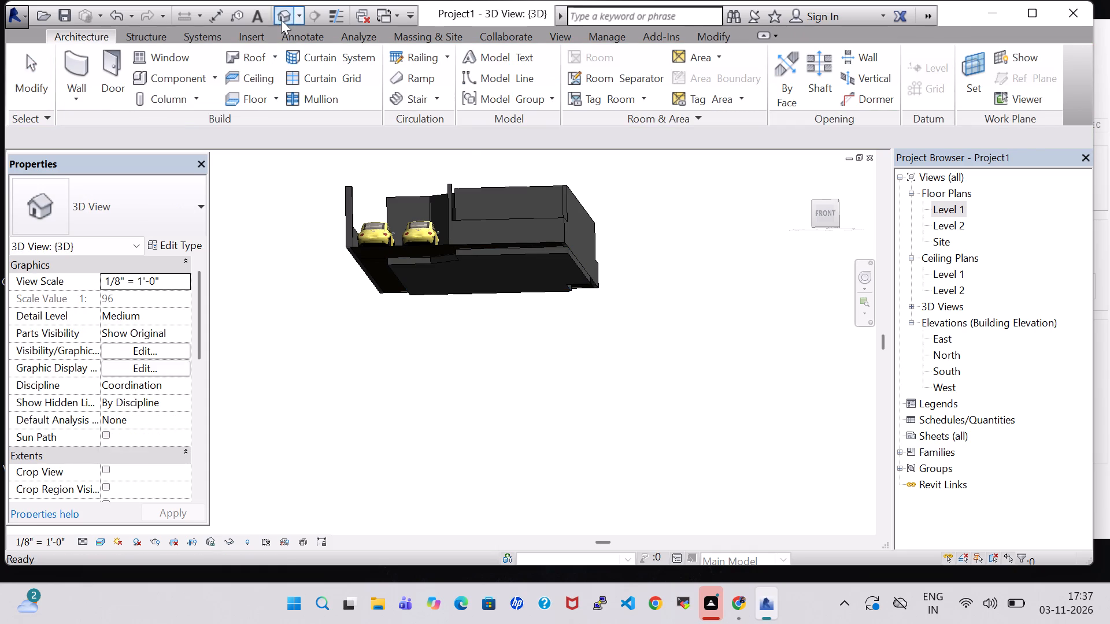
left_click(290, 14)
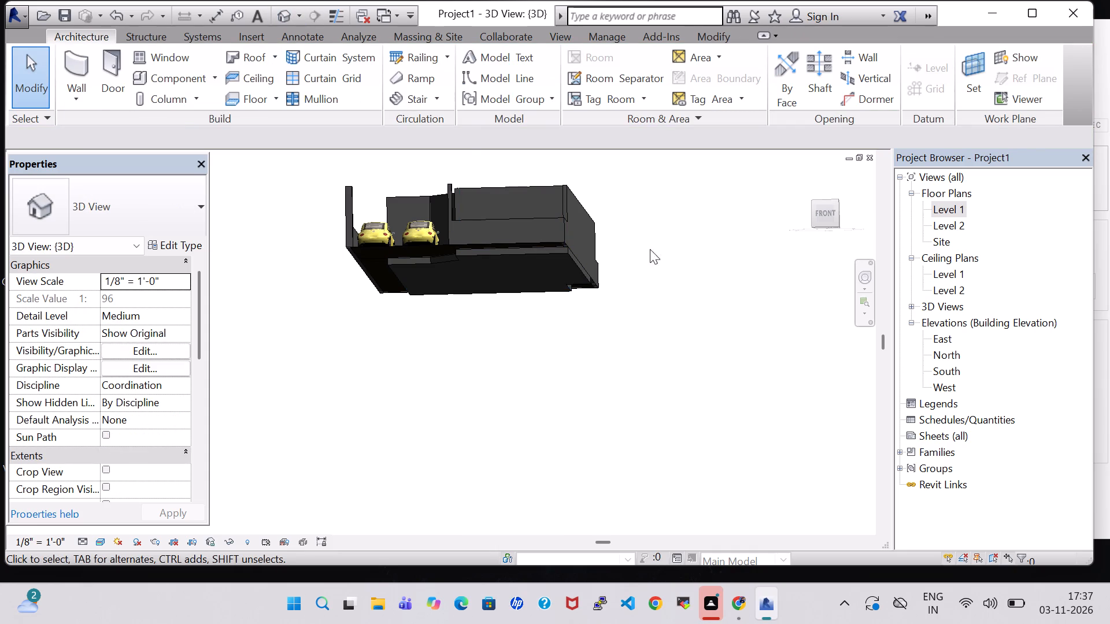
middle_click_drag(686, 203, 690, 444, "shift")
scroll(726, 414, "down", 1, "shift")
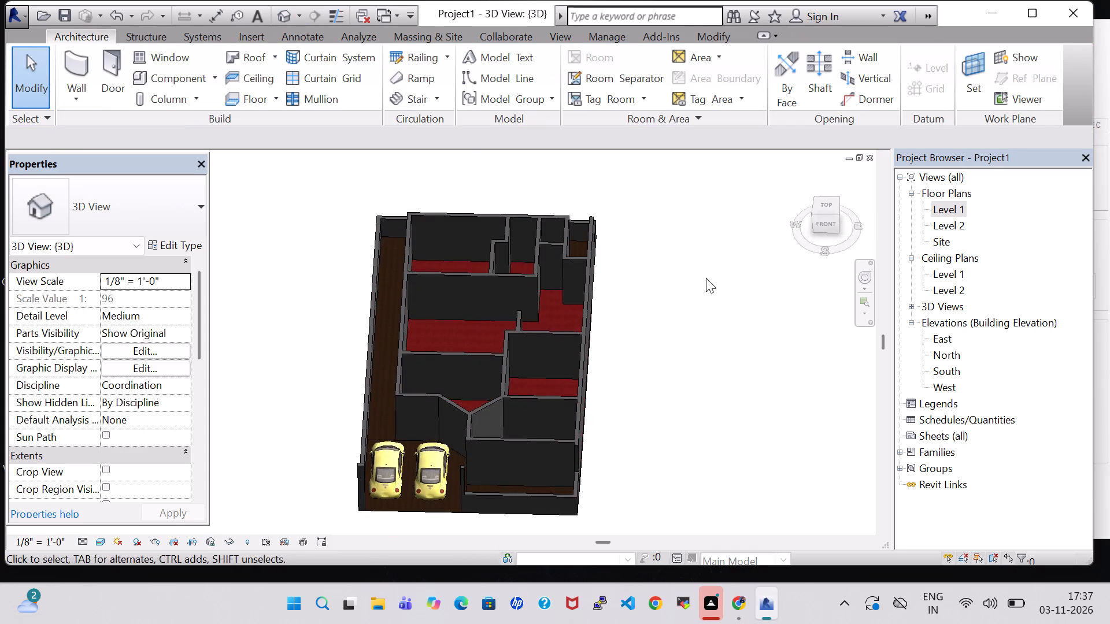
middle_click_drag(706, 278, 709, 418, "shift")
middle_click_drag(720, 288, 716, 377, "shift")
scroll(716, 377, "down", 1, "shift")
middle_click_drag(716, 377, 739, 343)
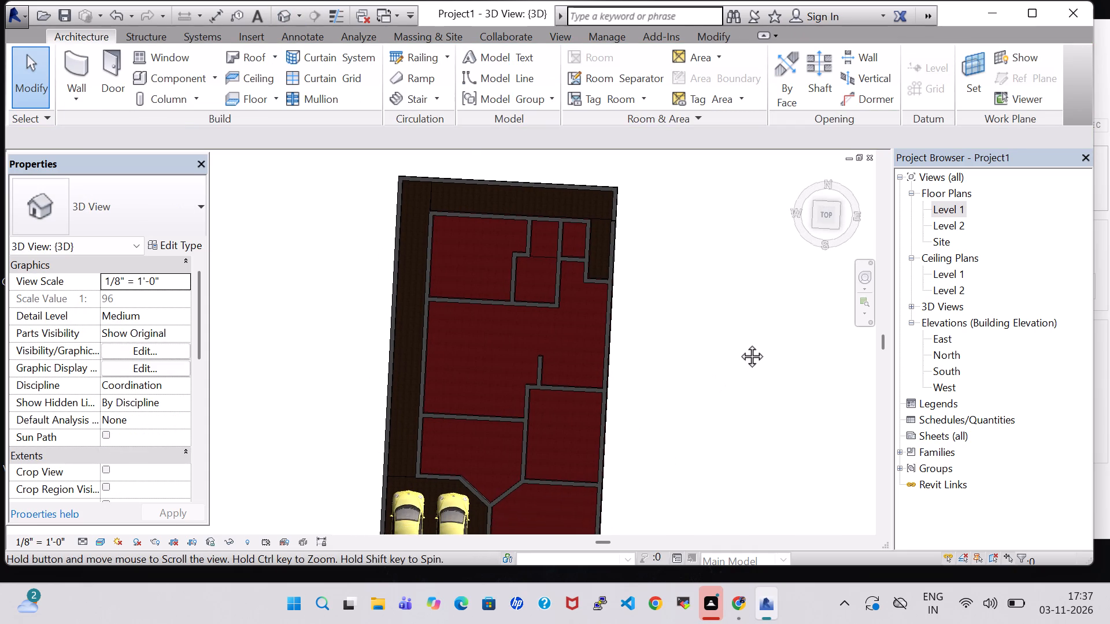
middle_click_drag(739, 343, 739, 335)
middle_click(739, 315)
middle_click_drag(728, 311, 739, 341)
middle_click_drag(696, 403, 677, 369)
middle_click_drag(675, 384, 672, 355, "shift")
scroll(672, 355, "down", 3)
middle_click_drag(672, 355, 667, 355, "shift")
scroll(669, 355, "up", 2)
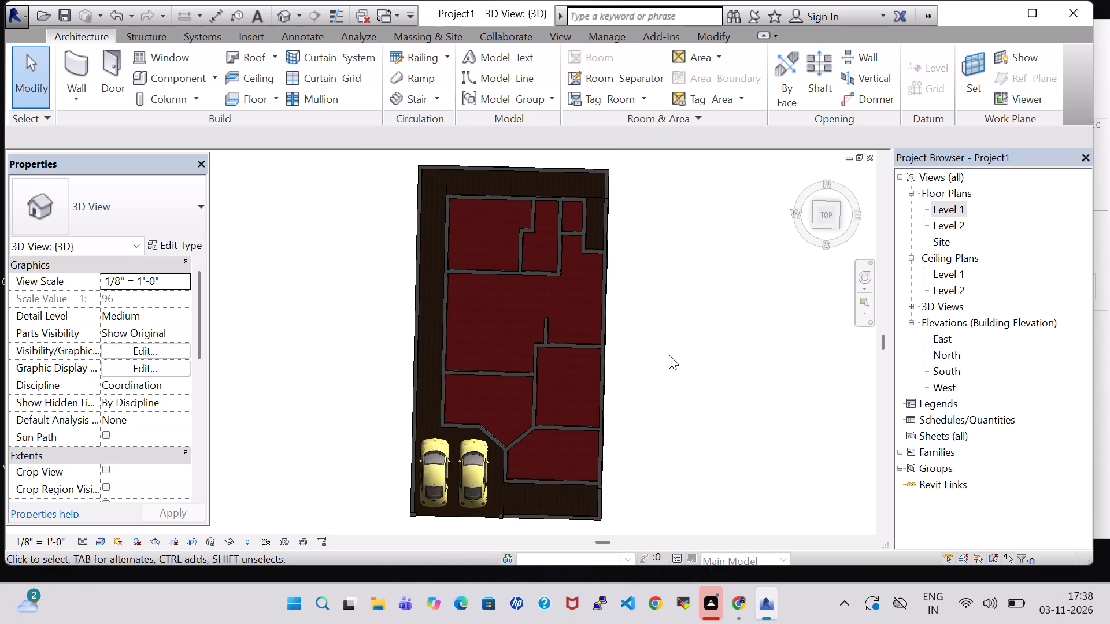
middle_click(669, 355)
middle_click(669, 355, "shift")
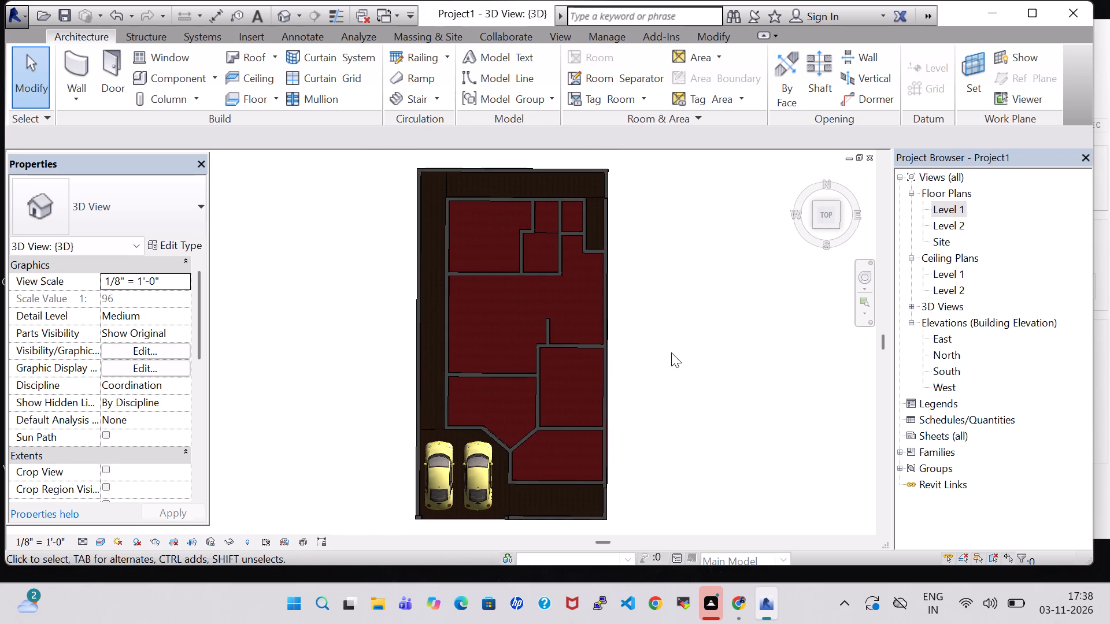
Compare the Level 1 plan with the 3D model, examining the front walls and parking area.
double_click(938, 213)
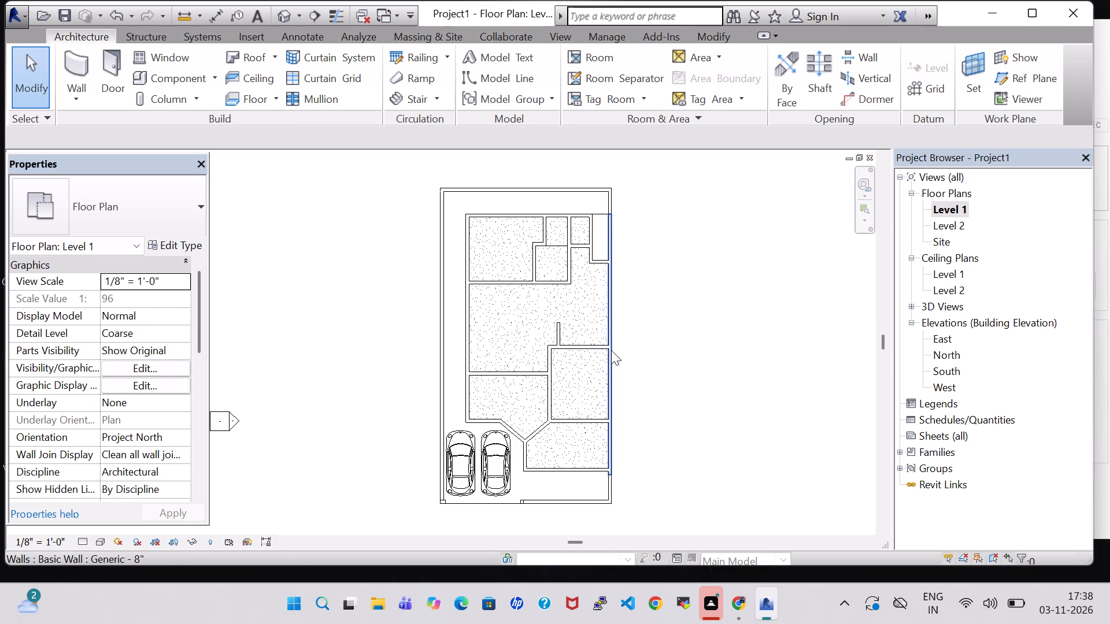
scroll(611, 350, "down", 2)
scroll(653, 410, "up", 3)
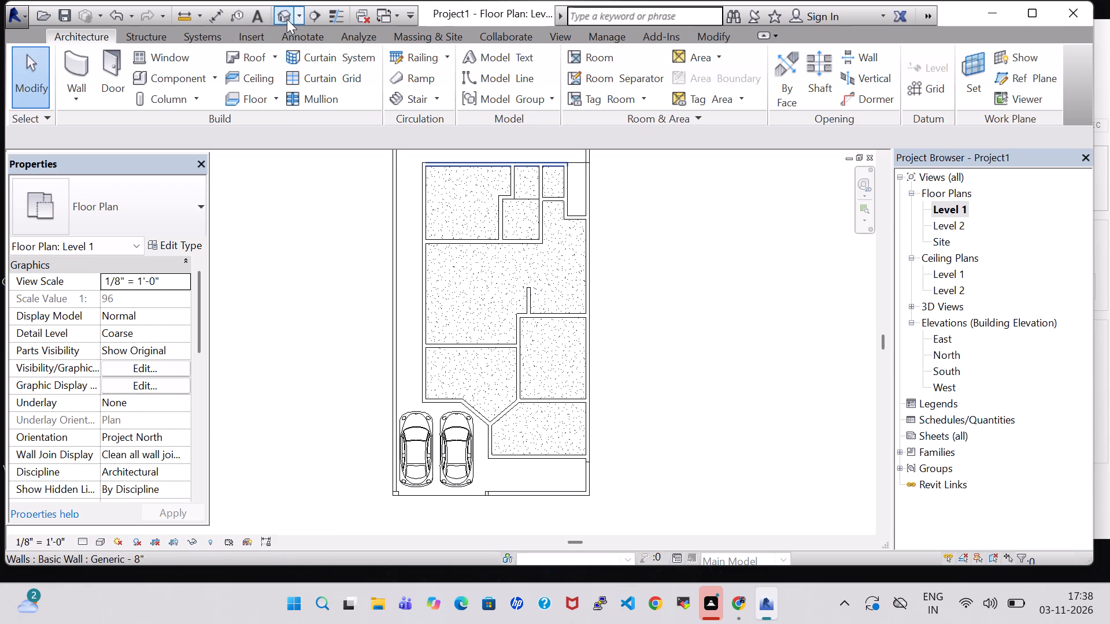
left_click(286, 18)
middle_click_drag(684, 417, 698, 216, "shift")
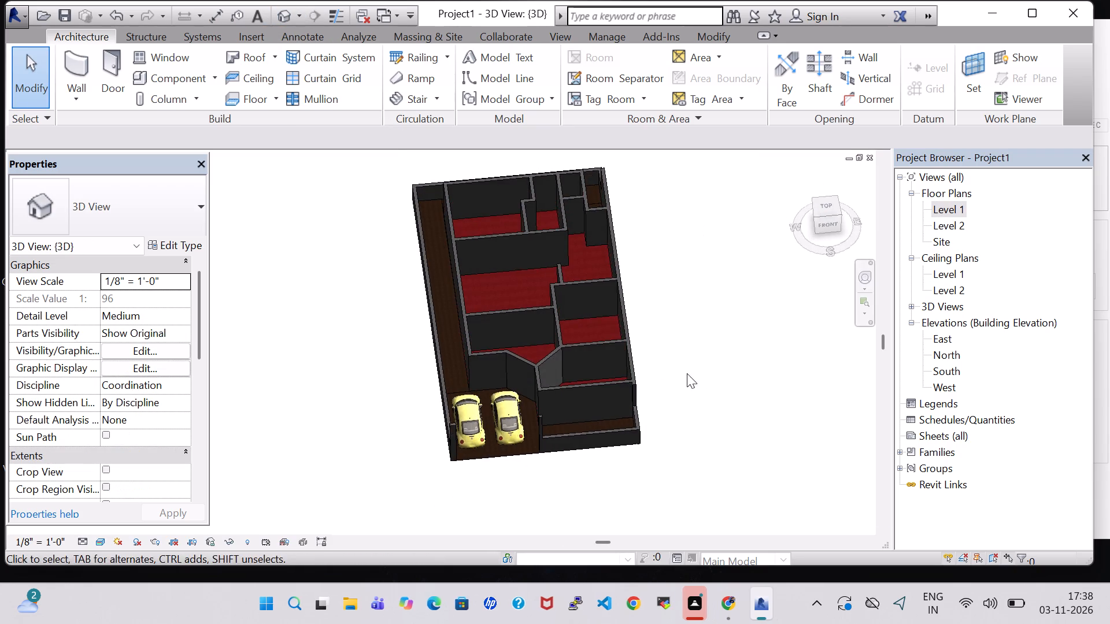
middle_click_drag(687, 373, 645, 265, "shift")
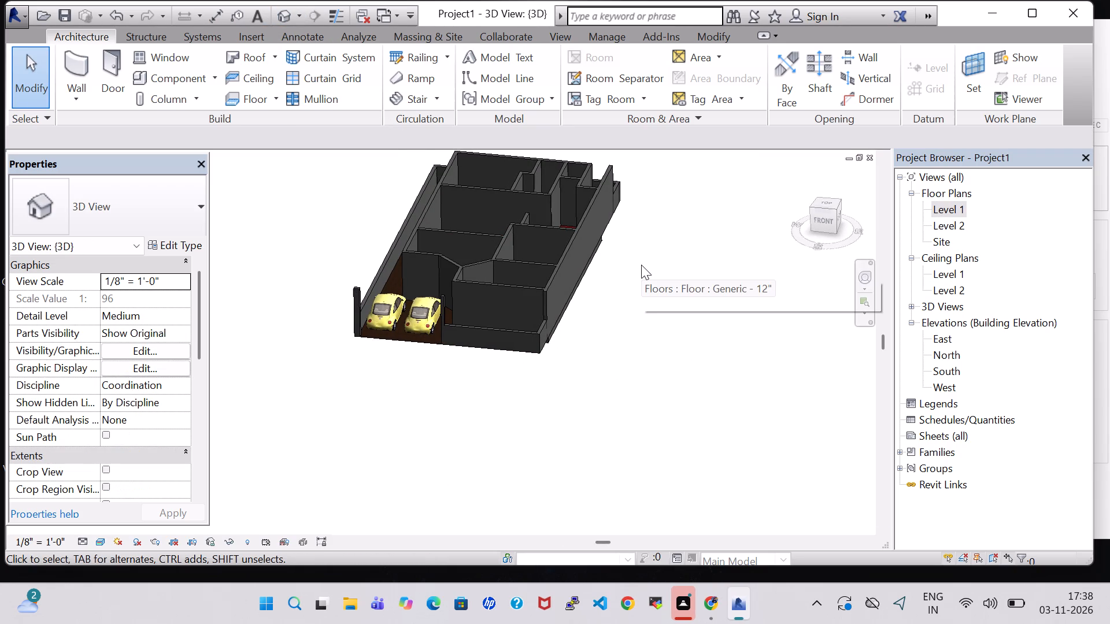
scroll(603, 329, "up", 6)
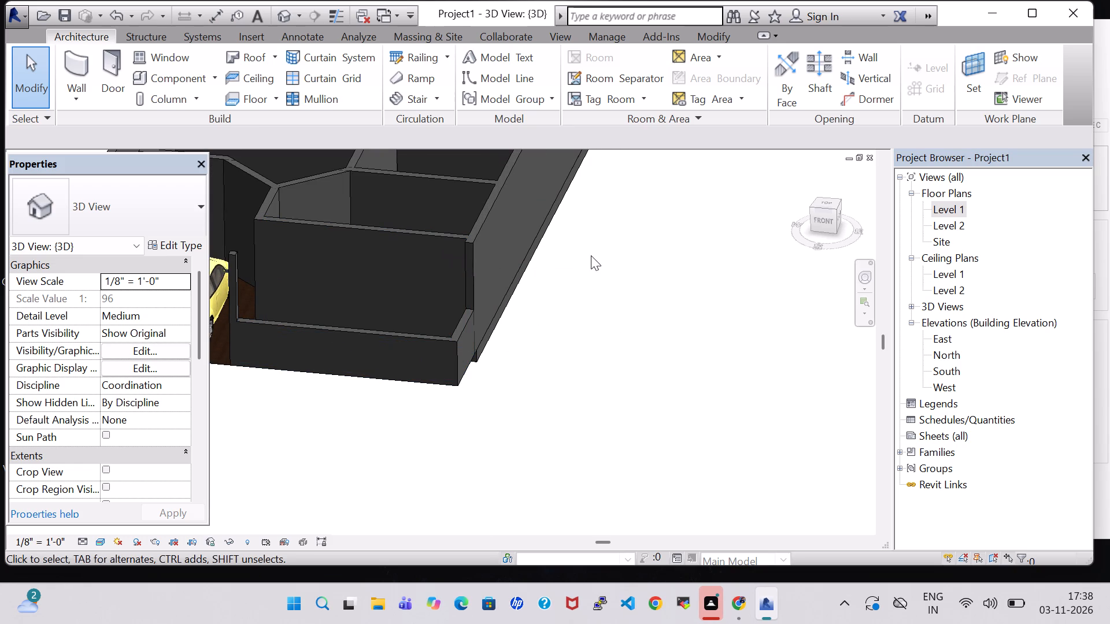
scroll(576, 262, "down", 3)
middle_click_drag(550, 272, 582, 270, "shift")
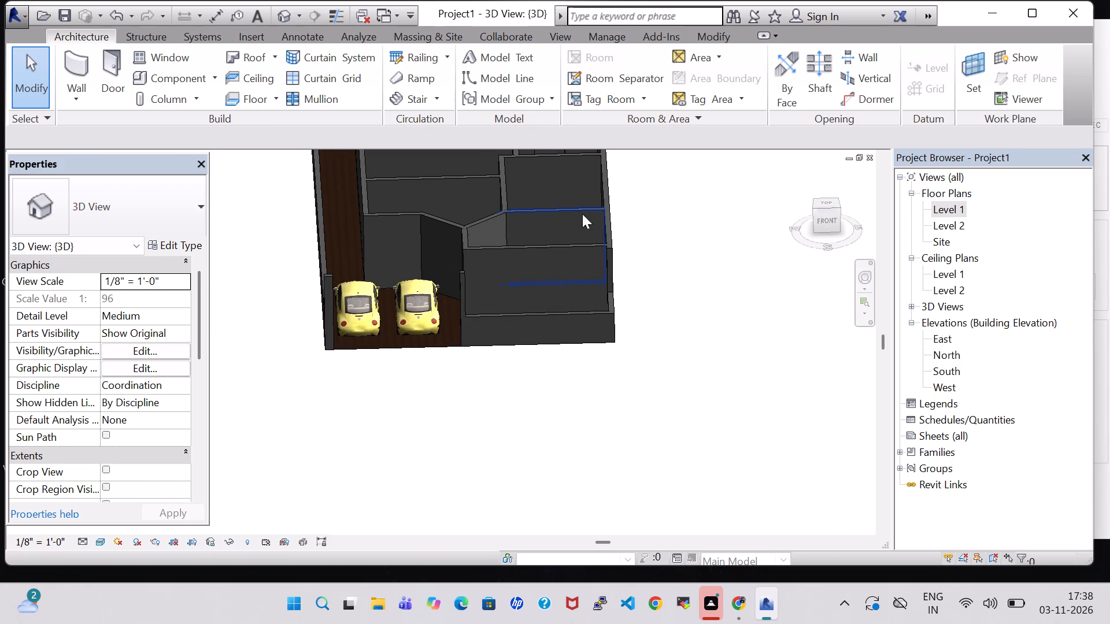
From the Level 1 plan's east wall, set the Generic - 8" type's structure material to Brick, Soldier Course, and check the walls in 3D.
double_click(939, 204)
scroll(552, 231, "down", 3)
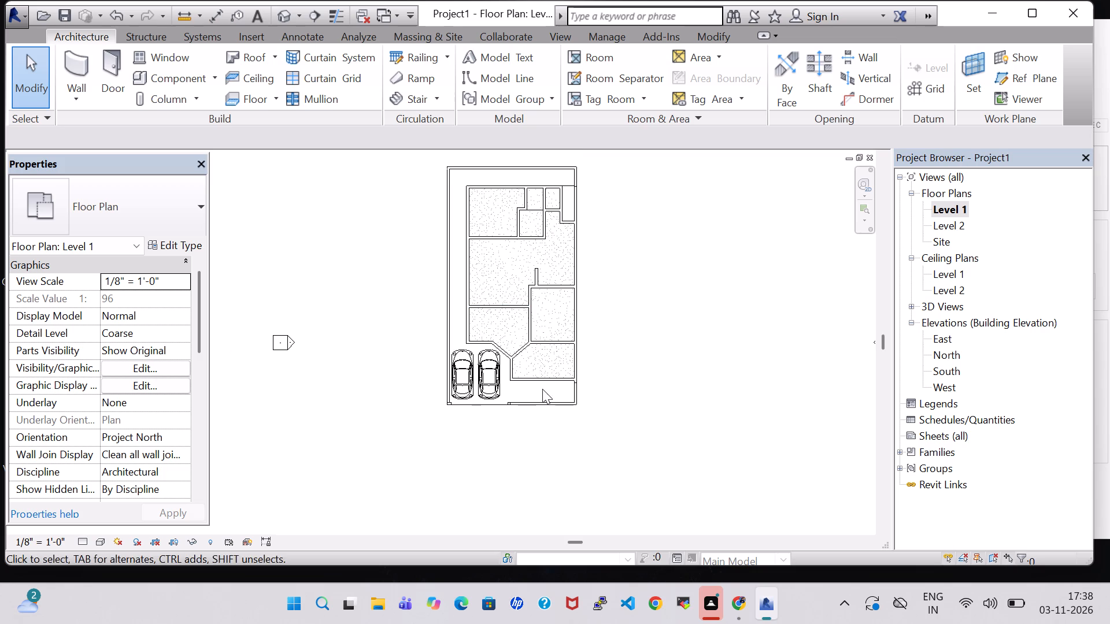
left_click(575, 363)
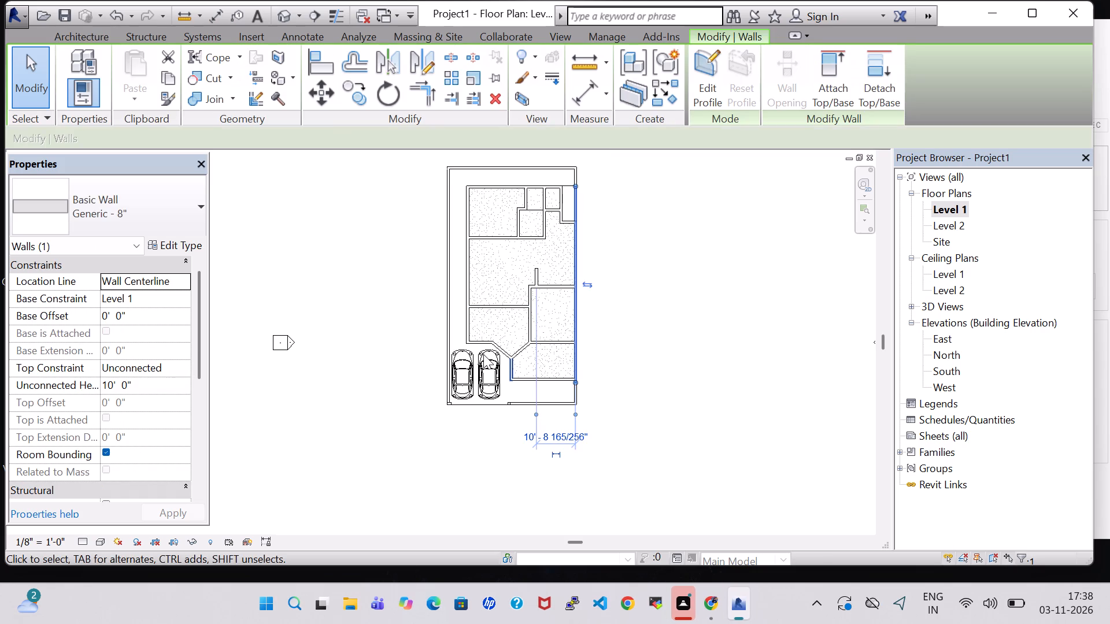
left_click(165, 244)
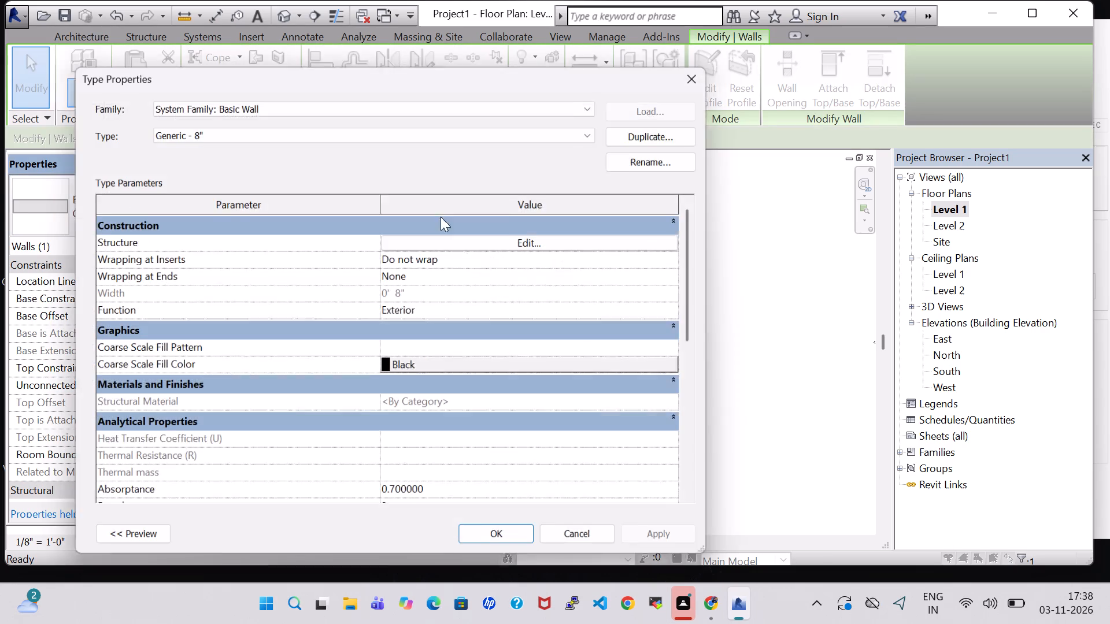
left_click(526, 244)
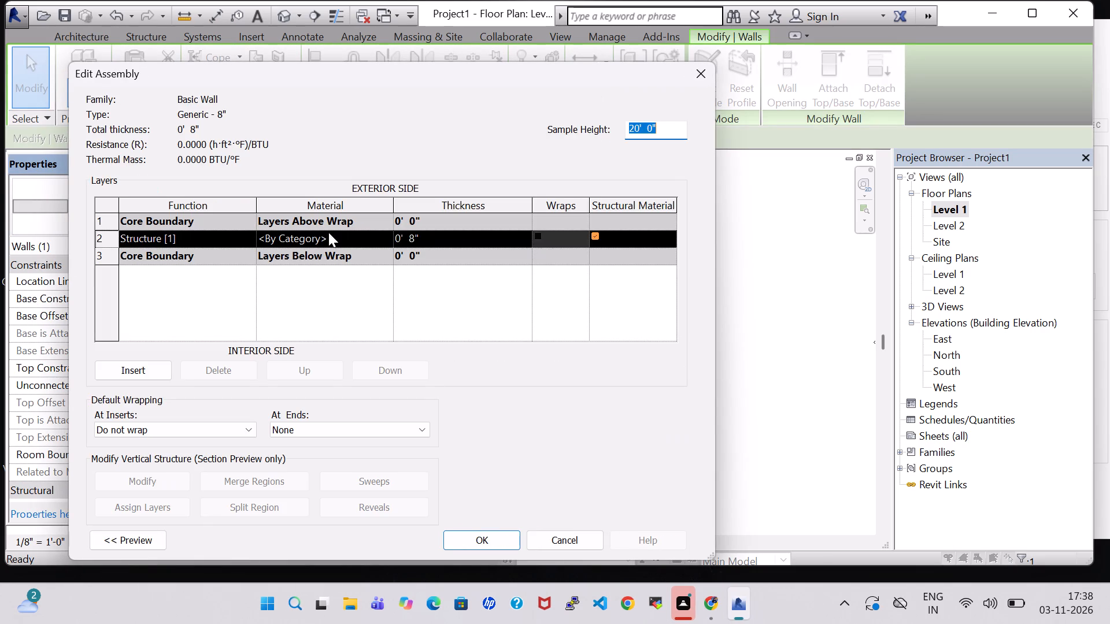
left_click(342, 243)
left_click(391, 234)
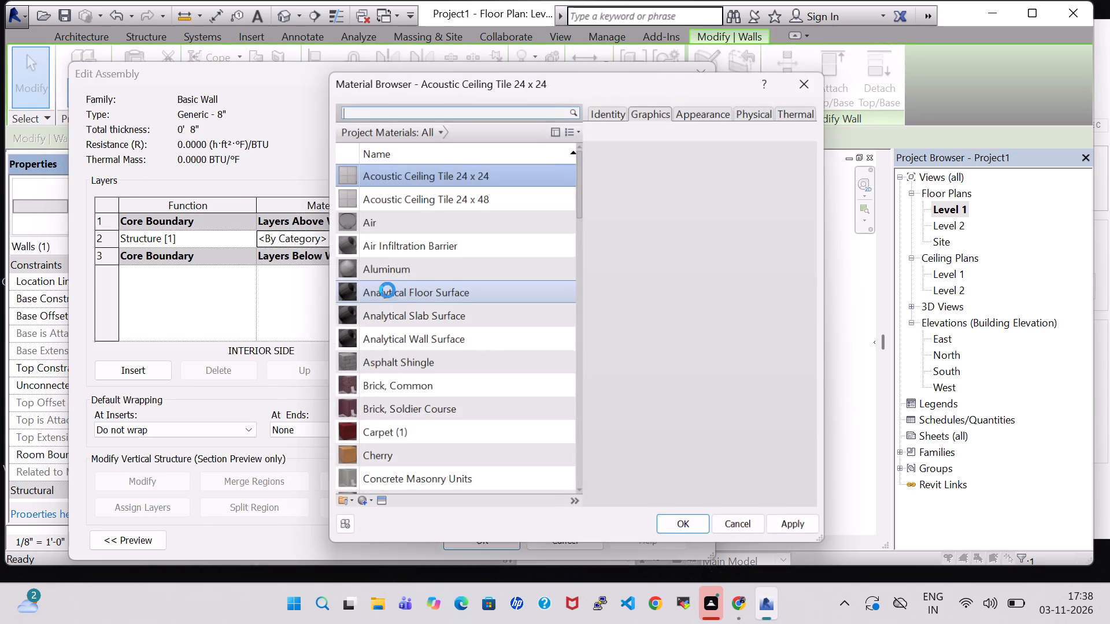
left_click(405, 415)
left_click(673, 525)
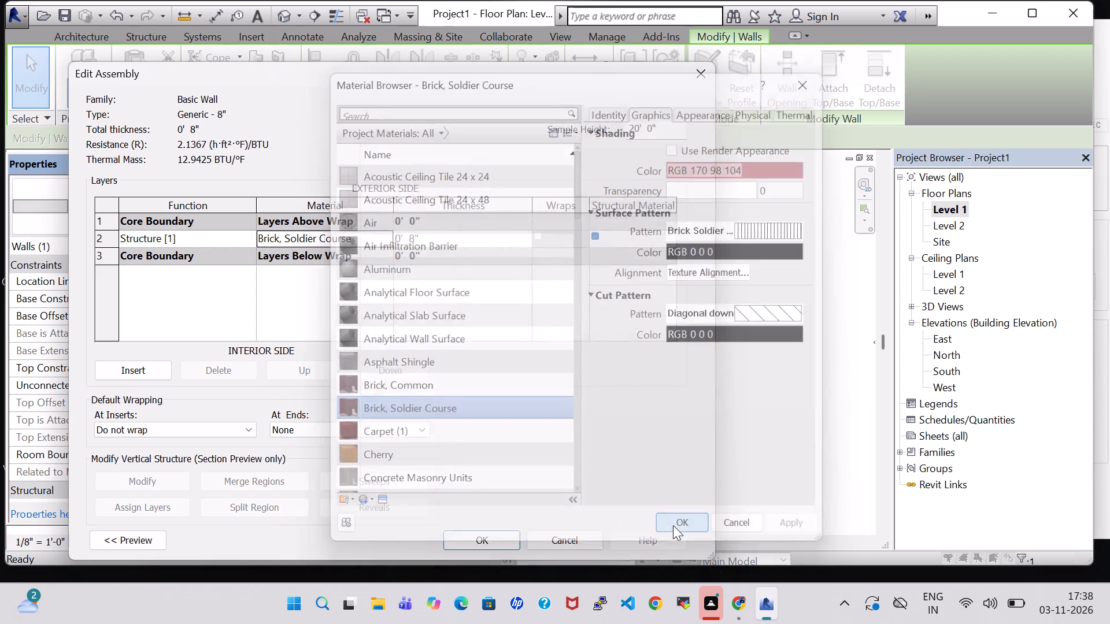
left_click(487, 540)
left_click(670, 539)
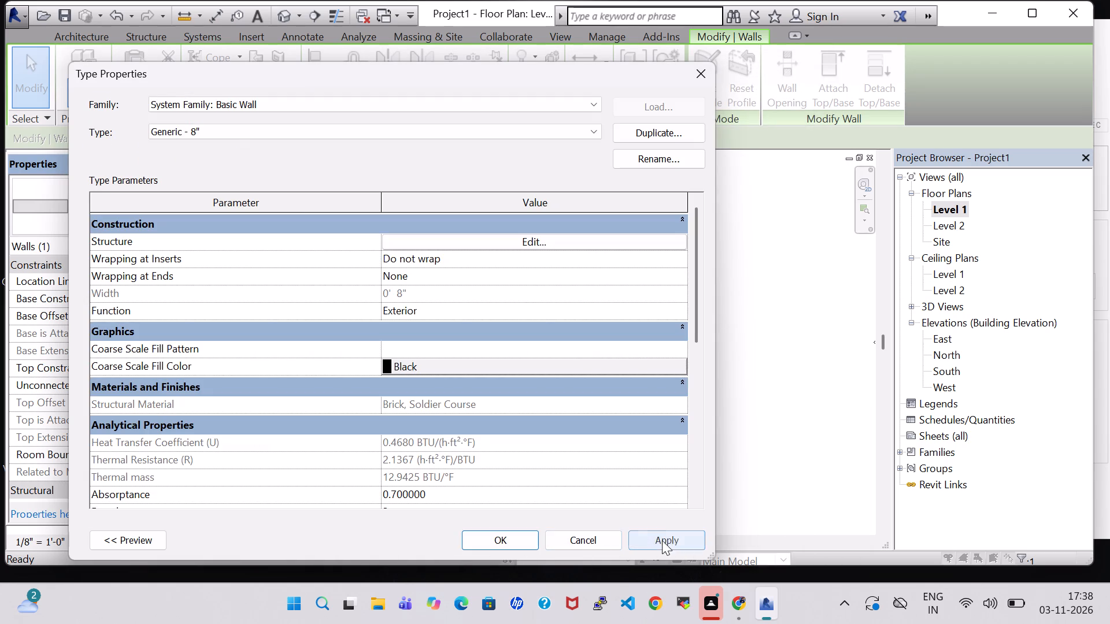
left_click(498, 540)
left_click(706, 369)
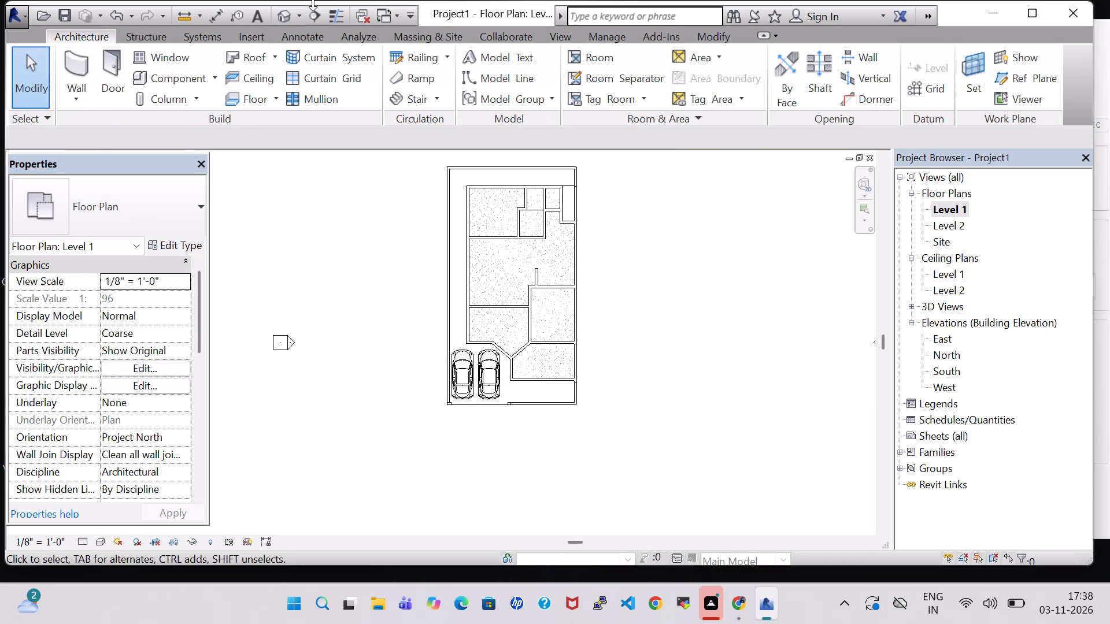
left_click(285, 7)
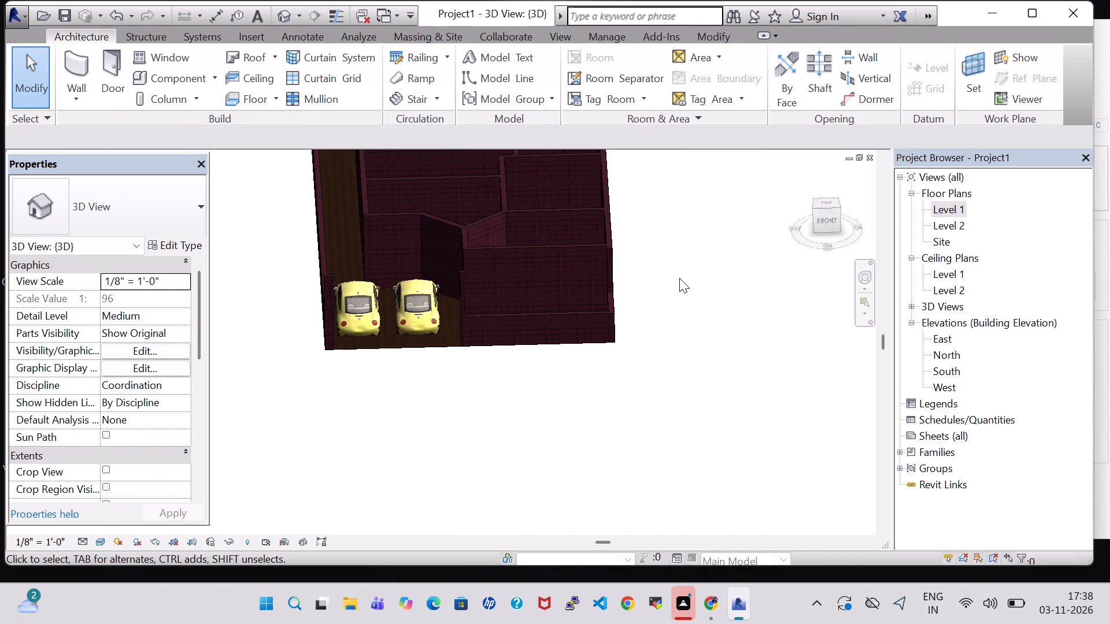
middle_click_drag(679, 272, 677, 209, "shift")
middle_click_drag(677, 209, 689, 406)
middle_click_drag(689, 406, 700, 374, "shift")
In the Level 1 plan, duplicate the type of the partition east of the northwest room under the name INNER WALL.
double_click(939, 205)
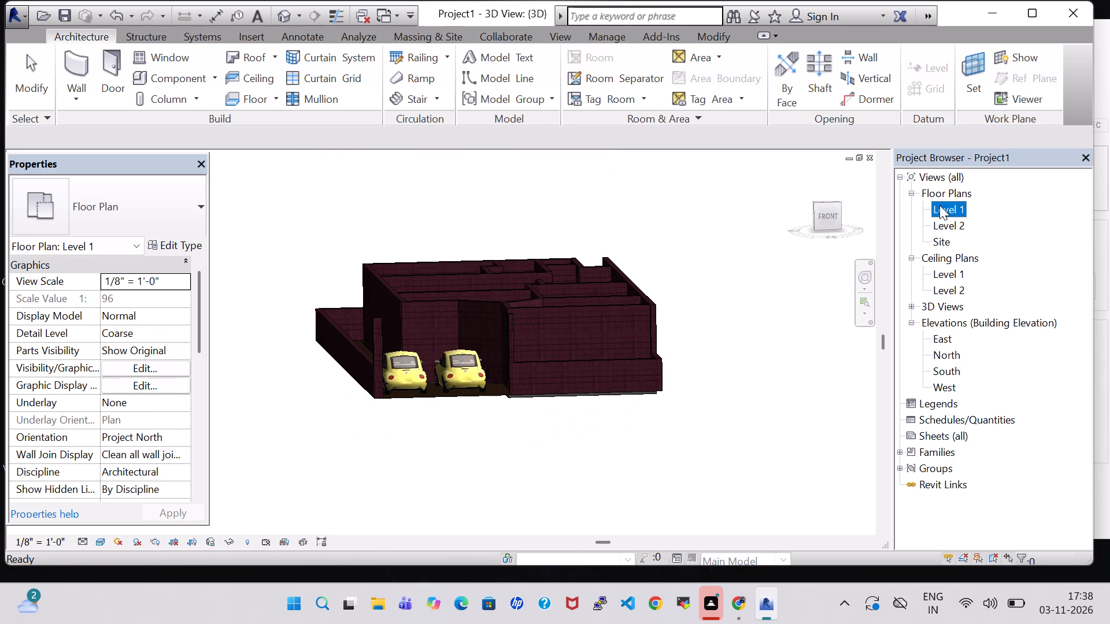
scroll(770, 247, "down", 3)
middle_click_drag(717, 246, 648, 310)
scroll(648, 310, "up", 5)
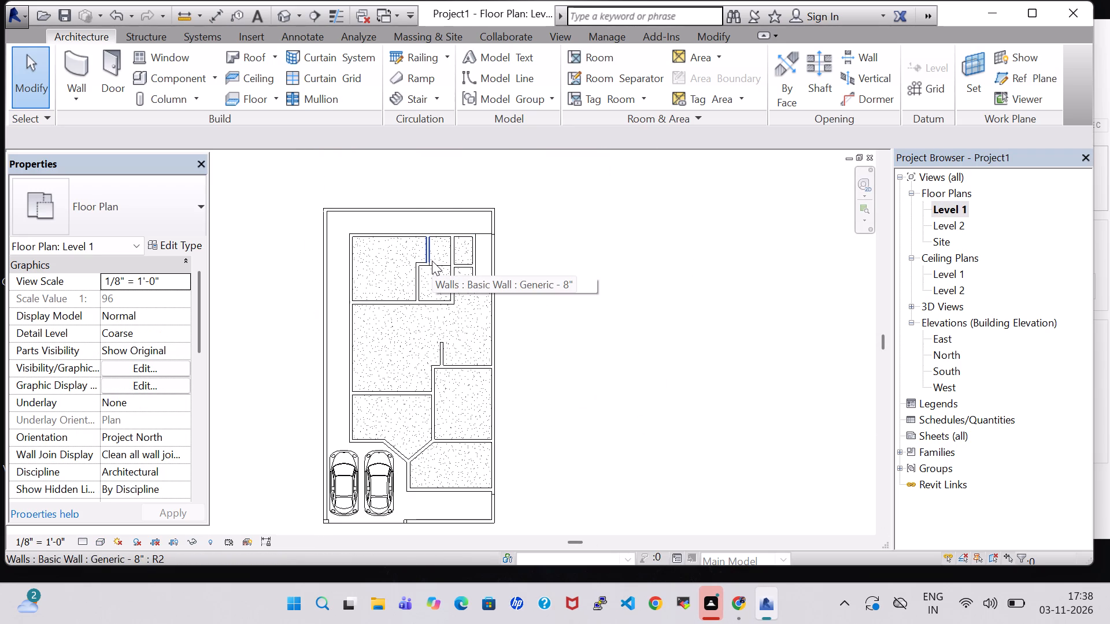
left_click(432, 261)
left_click(179, 245)
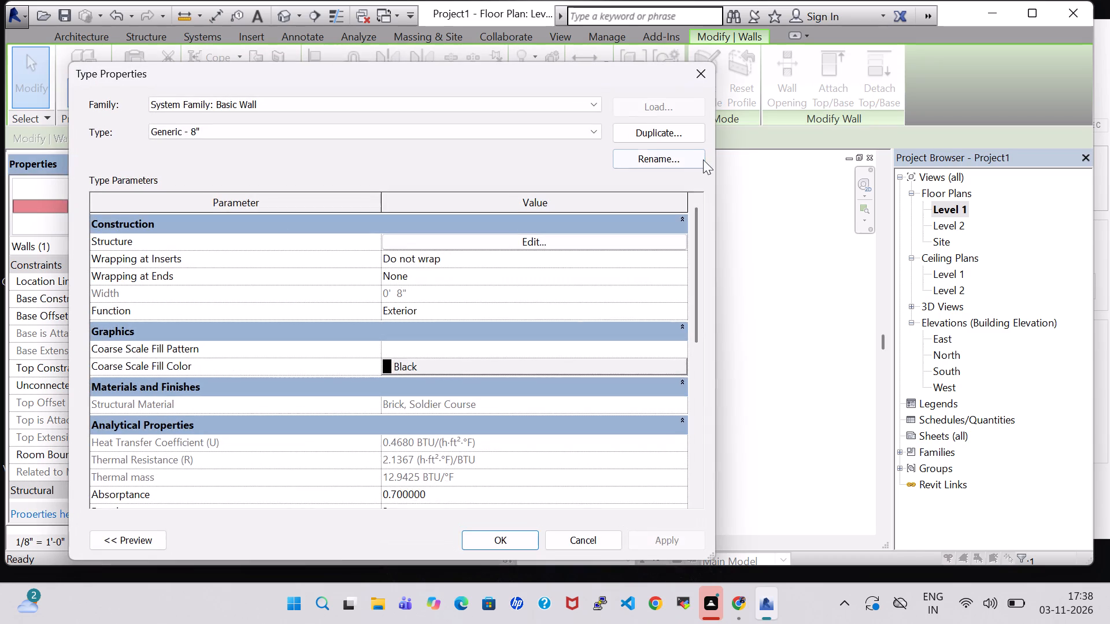
left_click(654, 132)
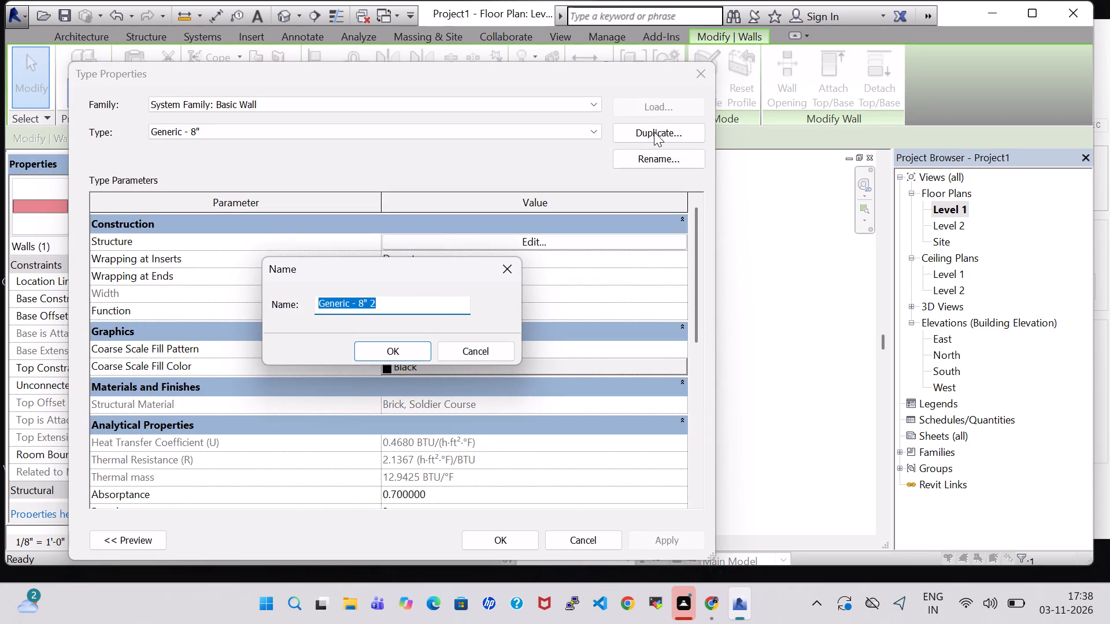
key("BackSpace")
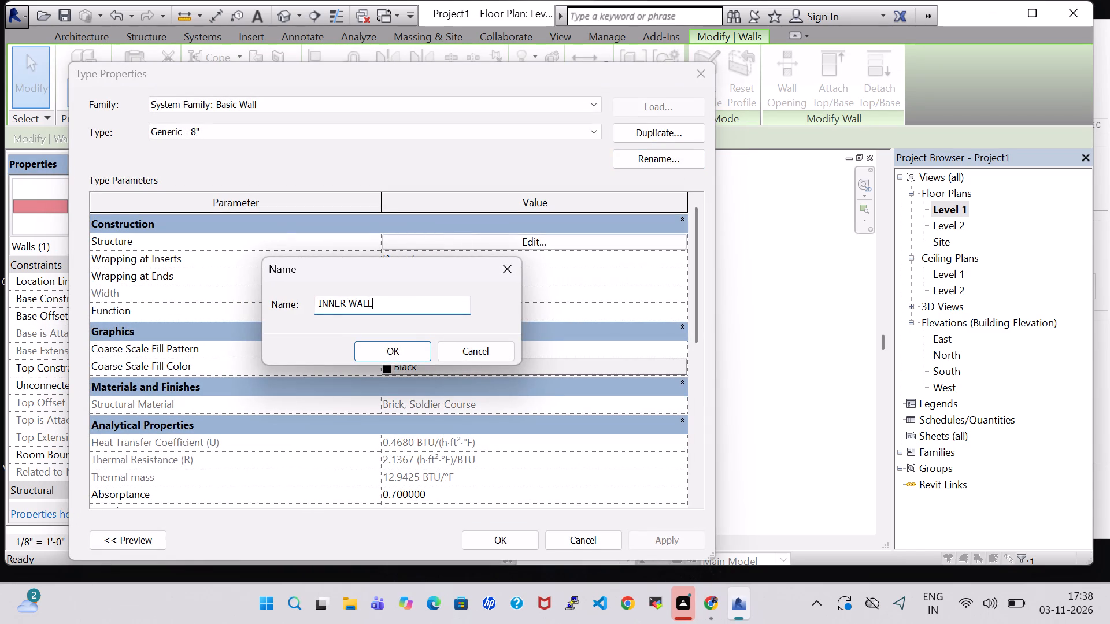
left_click(420, 353)
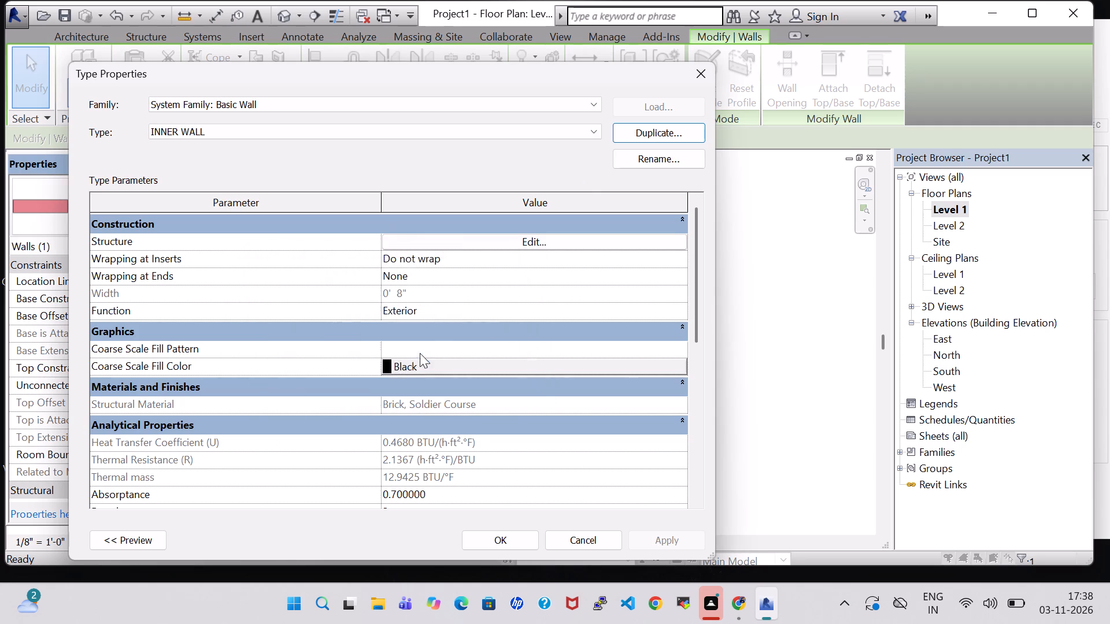
Set the INNER WALL type's structure layer thickness to 0' 6" and apply the type to the selected partition.
left_click(539, 241)
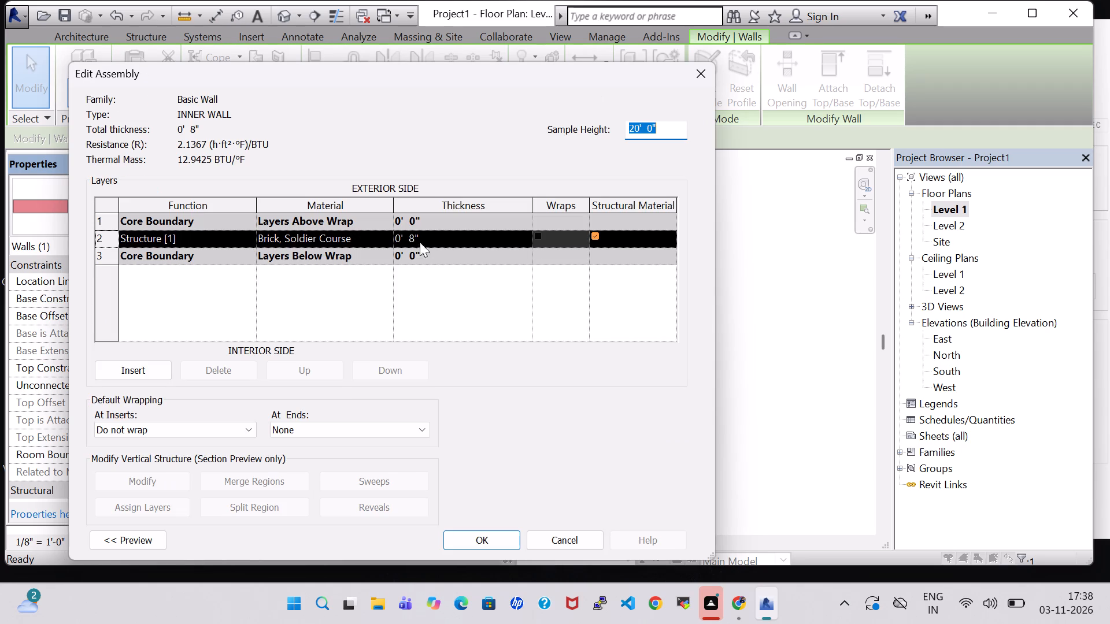
left_click(416, 238)
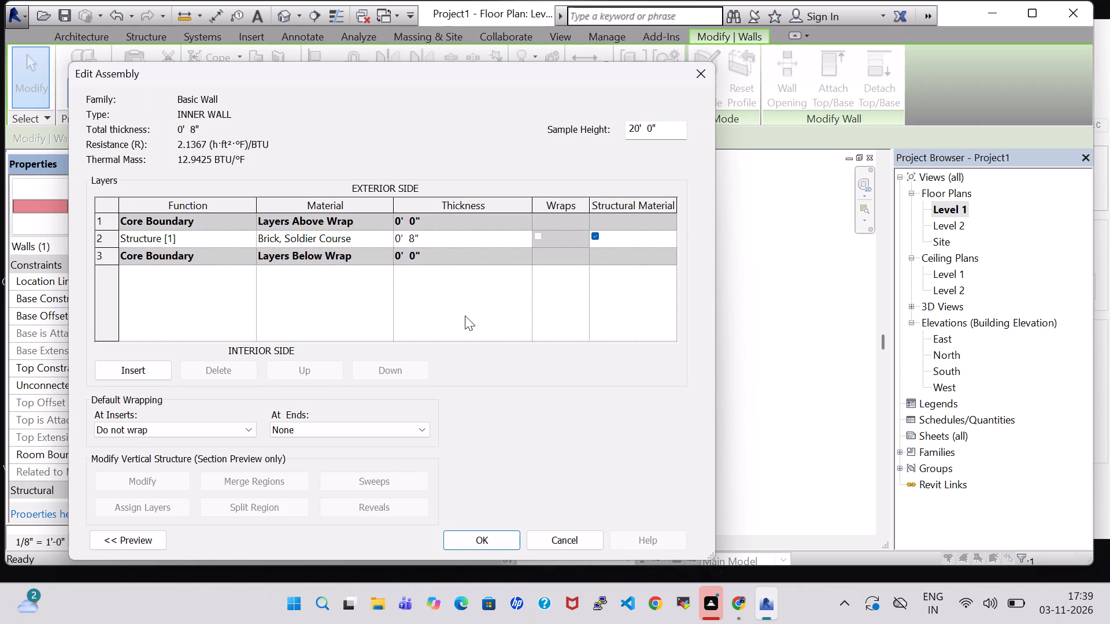
key("BackSpace")
key("6")
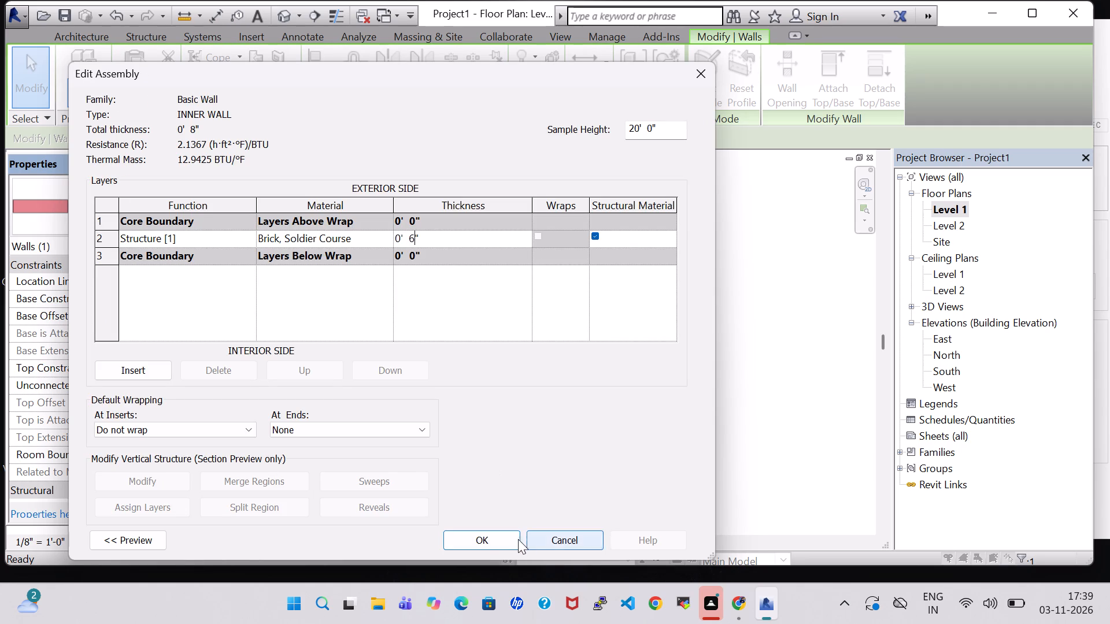
left_click(485, 544)
left_click(510, 533)
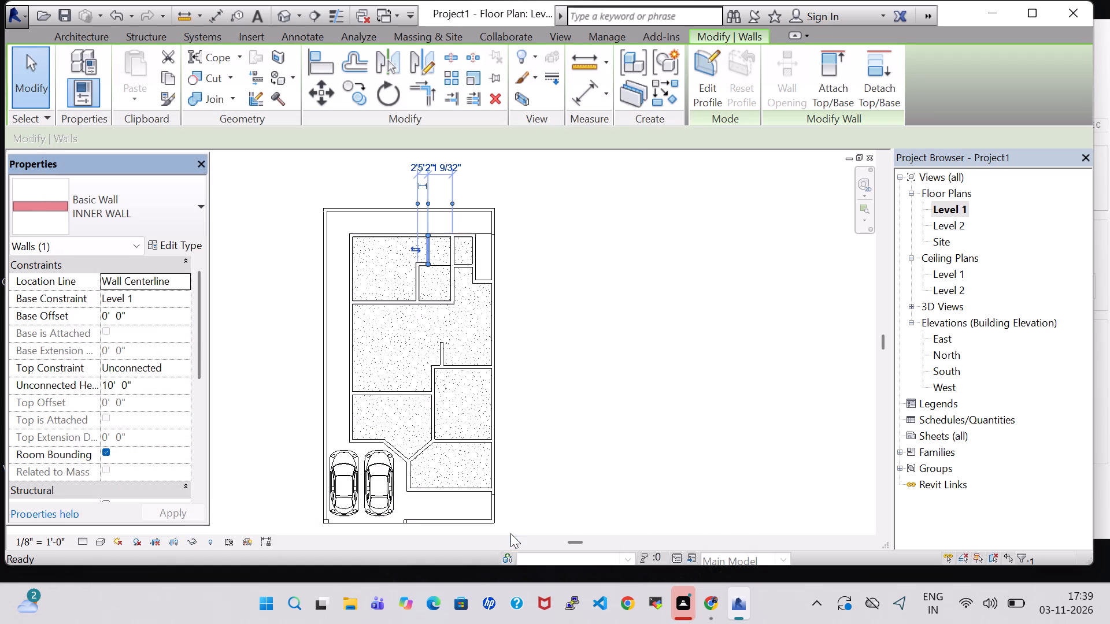
Change the short east-west wall at the south end of that partition to the INNER WALL type.
left_click(541, 244)
scroll(541, 244, "up", 6)
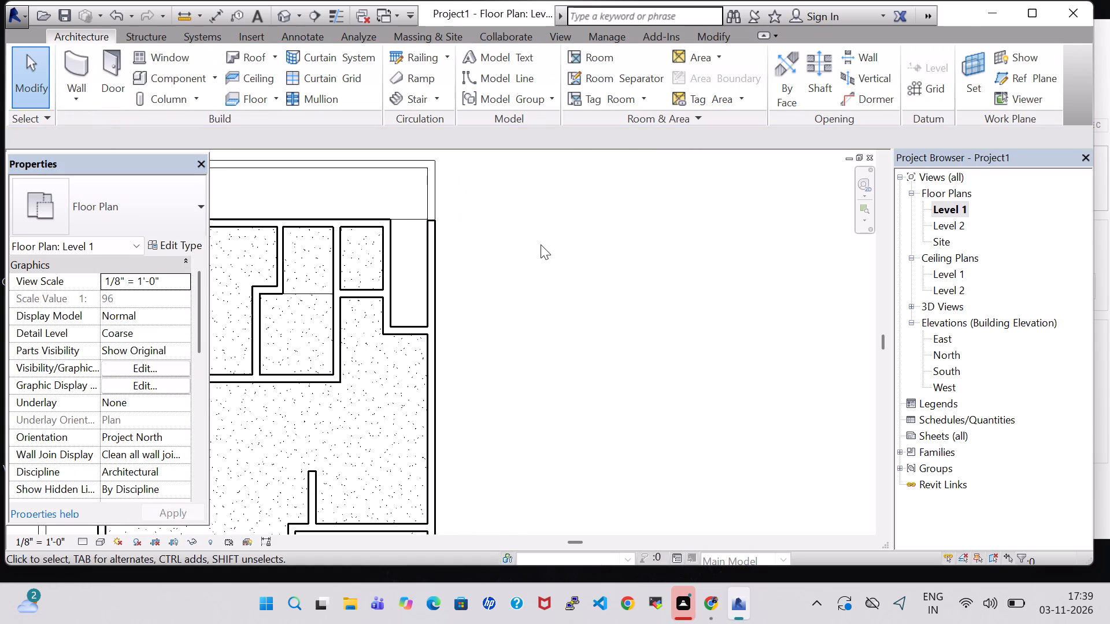
left_click(267, 294)
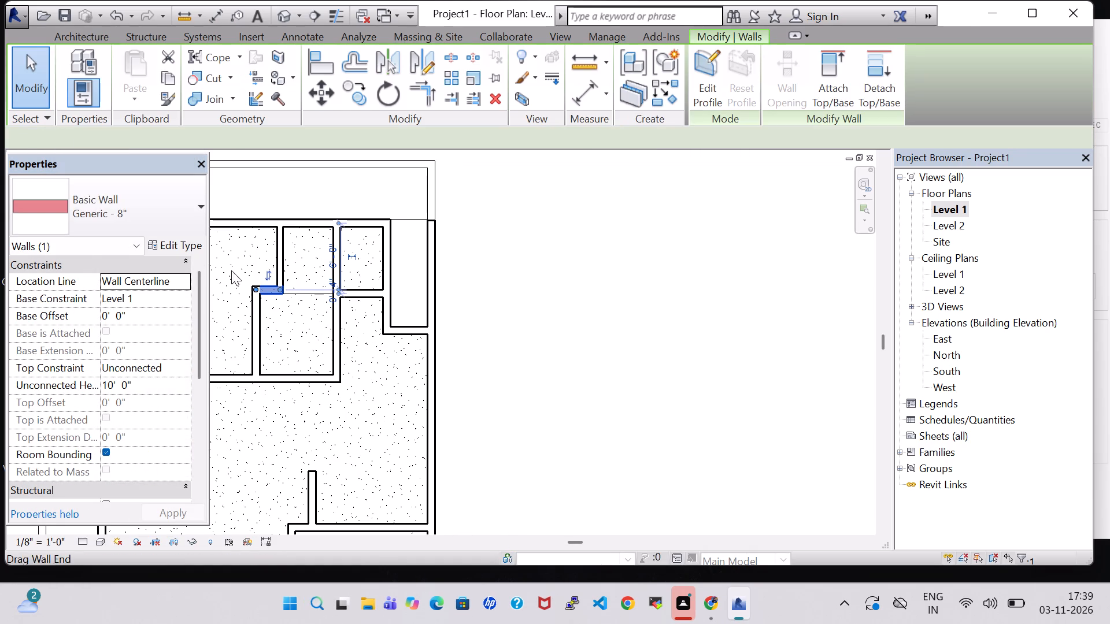
left_click(160, 219)
left_click(103, 459)
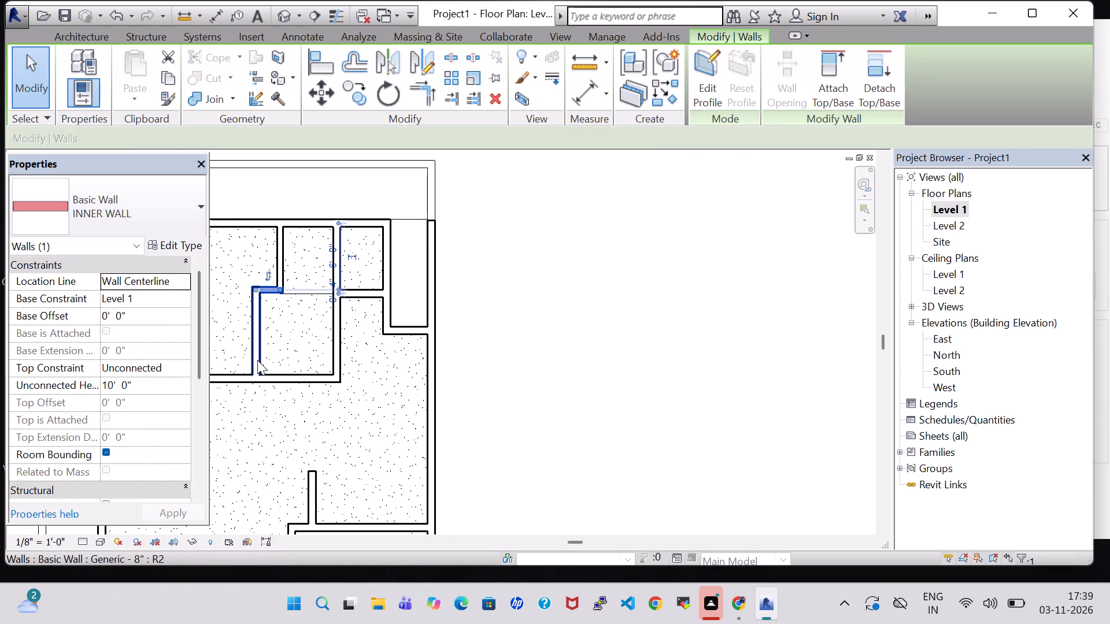
Change the small inner room's west wall and the long east-west wall between the northern rooms and the hall to INNER WALL.
left_click(250, 330)
left_click(121, 214)
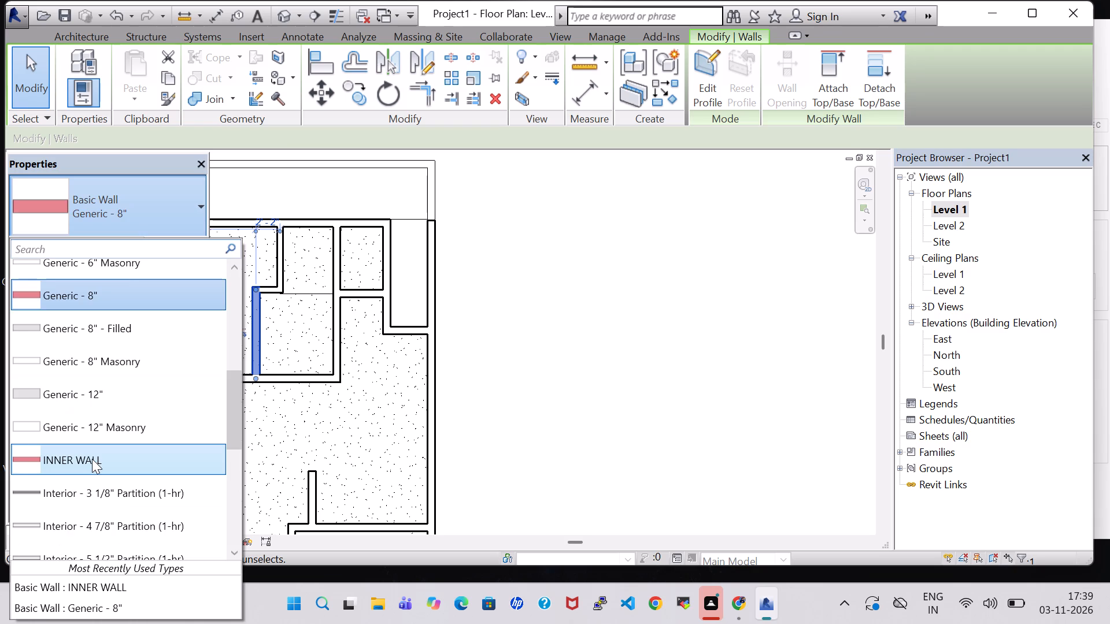
left_click(92, 459)
left_click(320, 381)
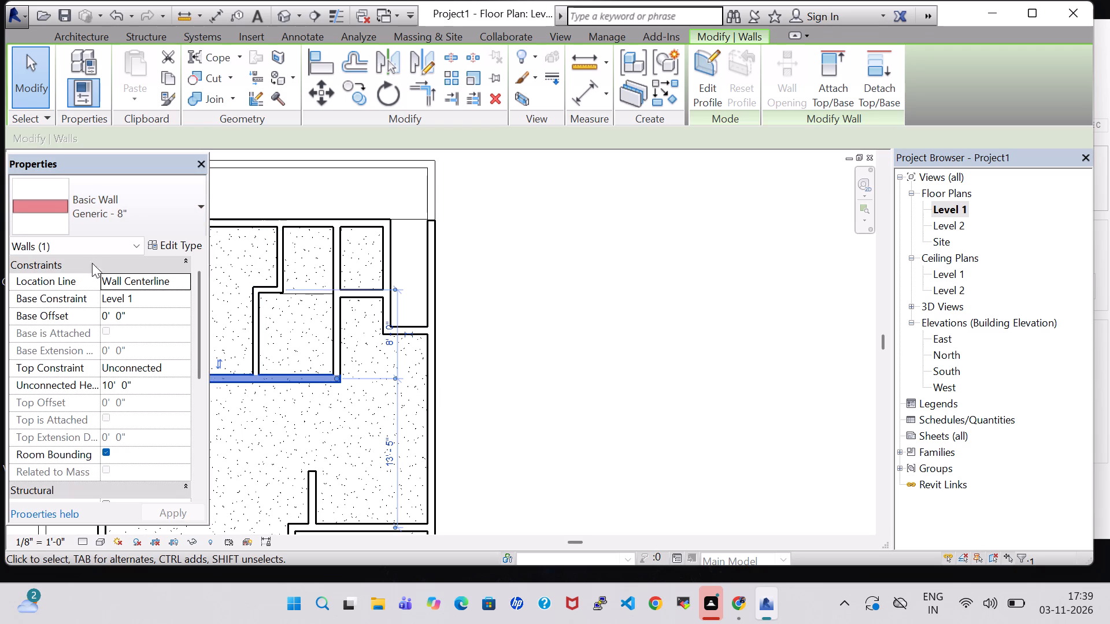
left_click(80, 203)
left_click(113, 471)
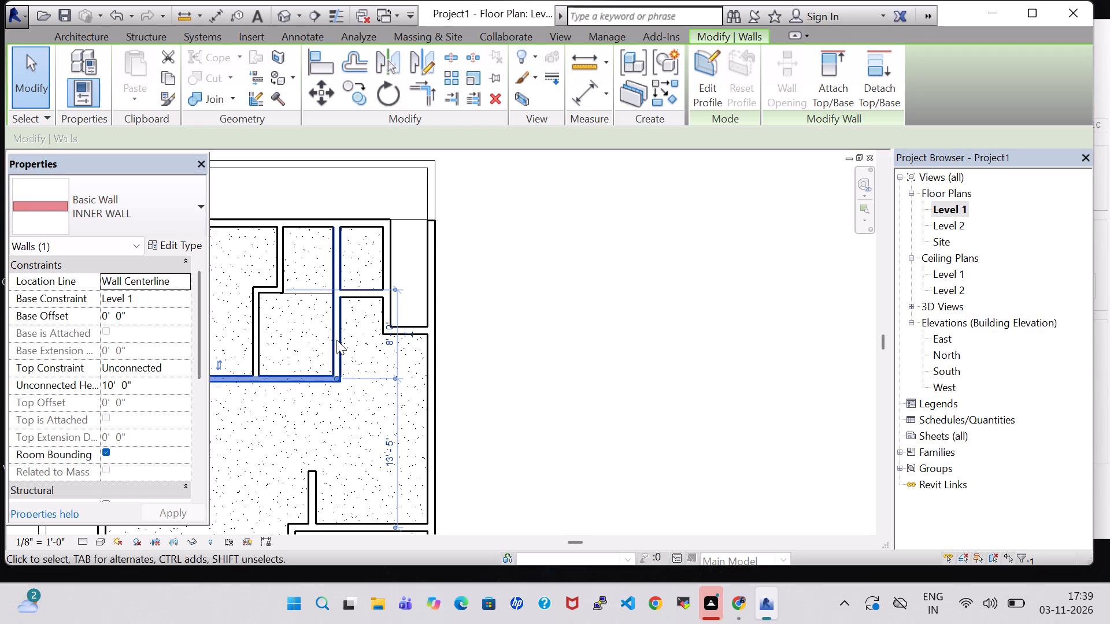
Change the long north-south partition west of the small northeast room and that room's south wall to the INNER WALL type.
left_click(343, 337)
left_click(156, 209)
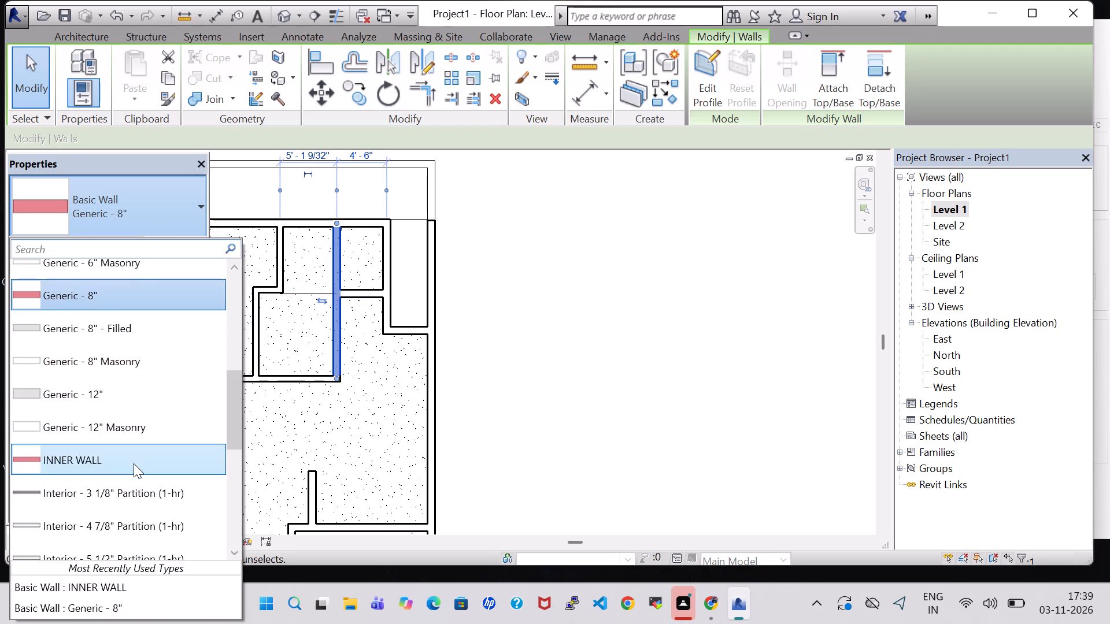
left_click(134, 463)
left_click(372, 295)
left_click(130, 207)
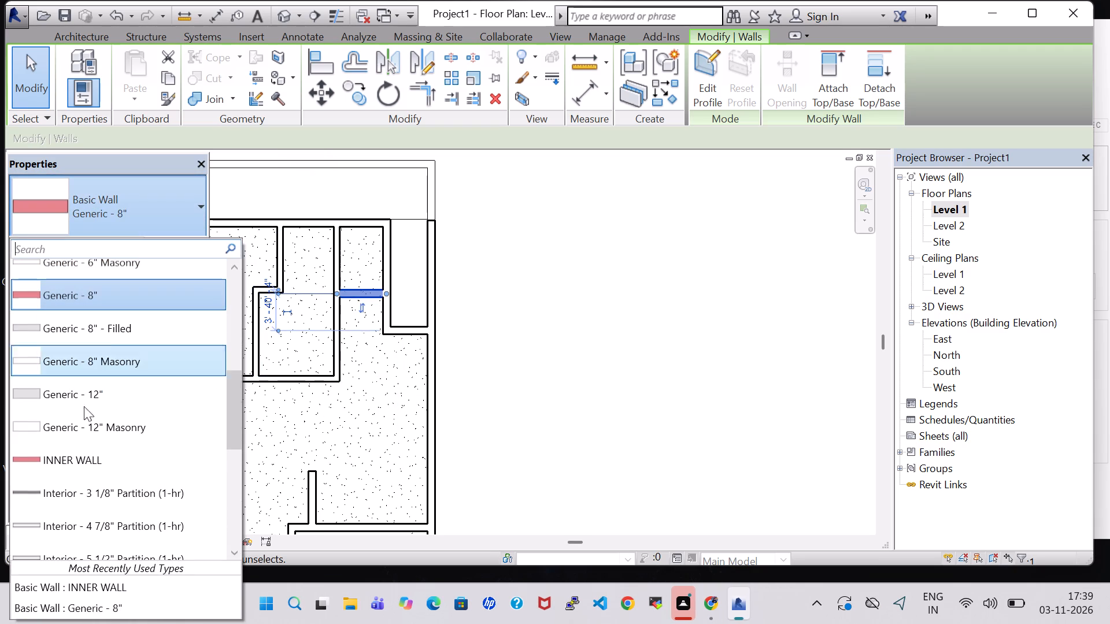
left_click(92, 456)
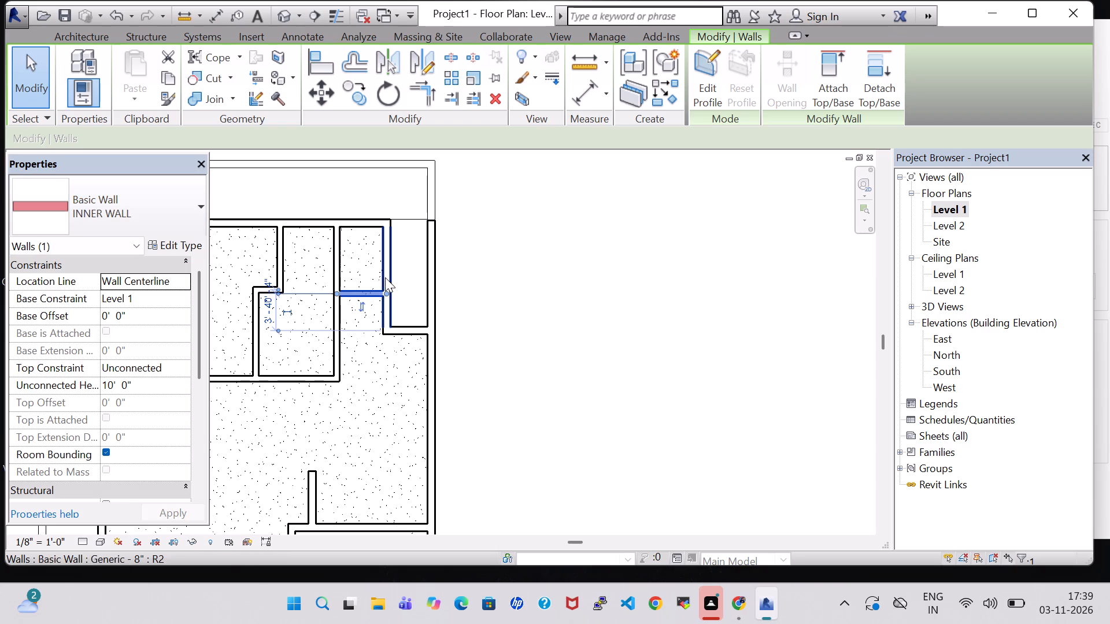
scroll(383, 268, "down", 2)
left_click(505, 306)
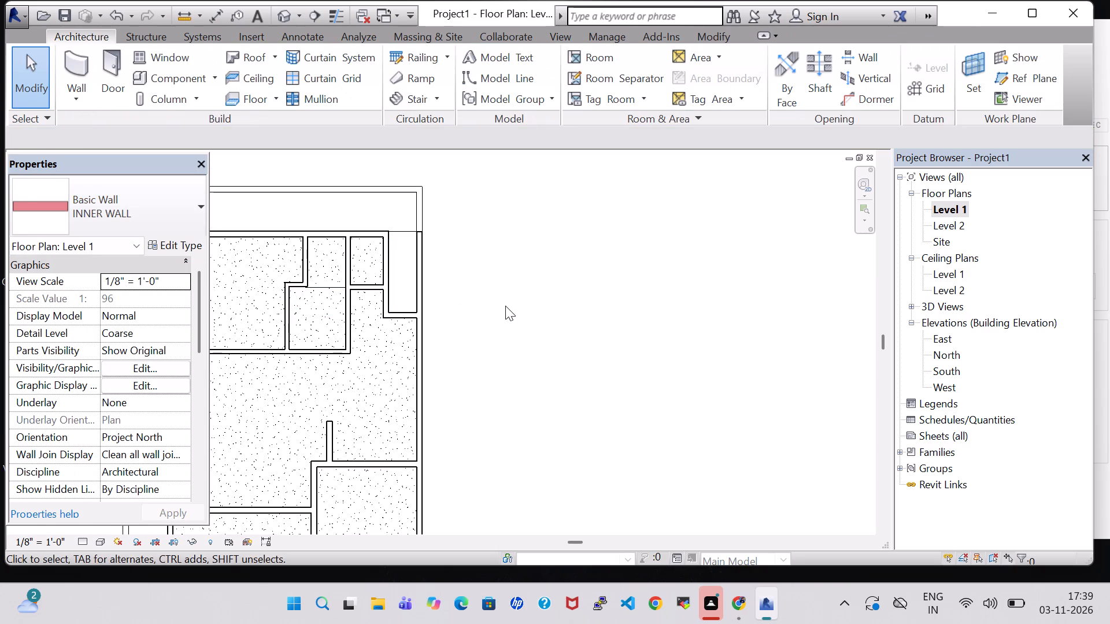
Change the short stub wall projecting into the hall and the north wall of the east room below it to INNER WALL.
middle_click_drag(505, 306, 615, 289)
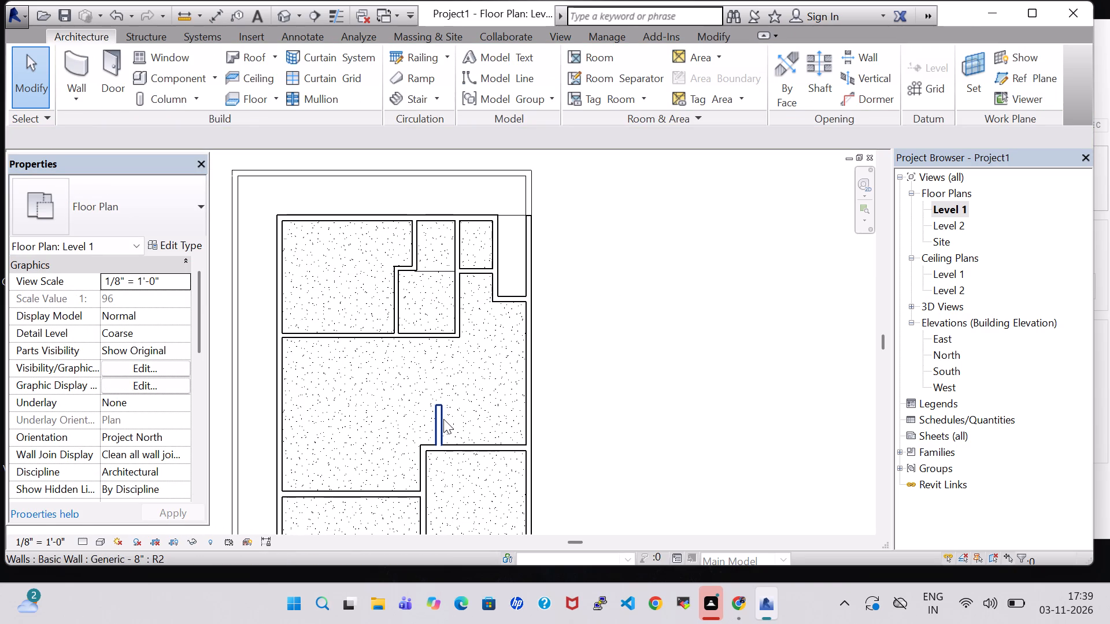
left_click(443, 419)
left_click(150, 194)
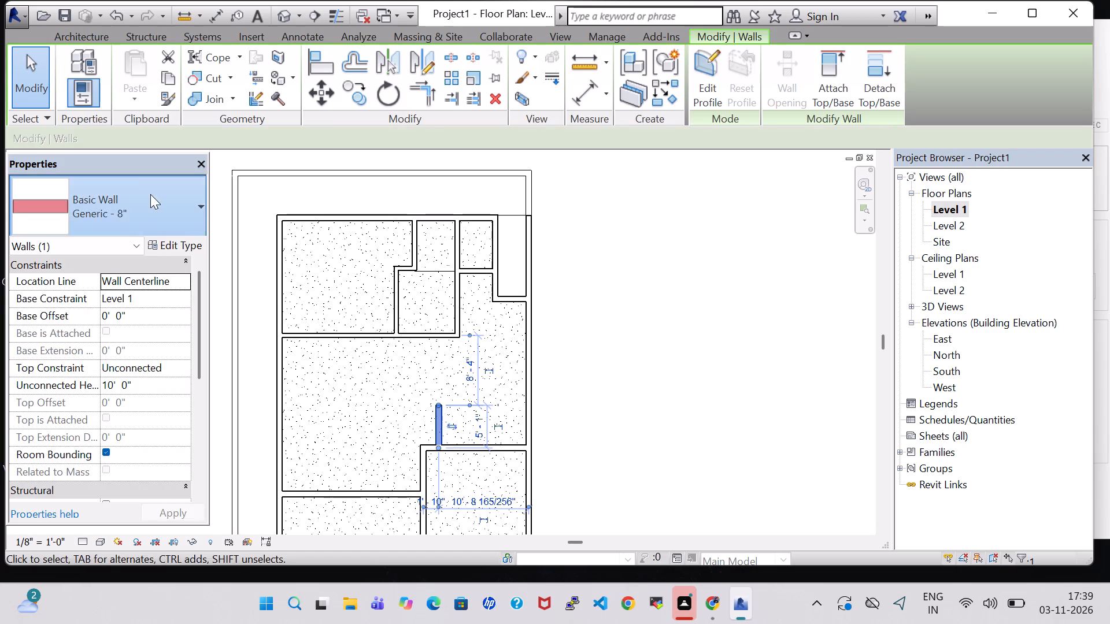
left_click(79, 460)
left_click(706, 322)
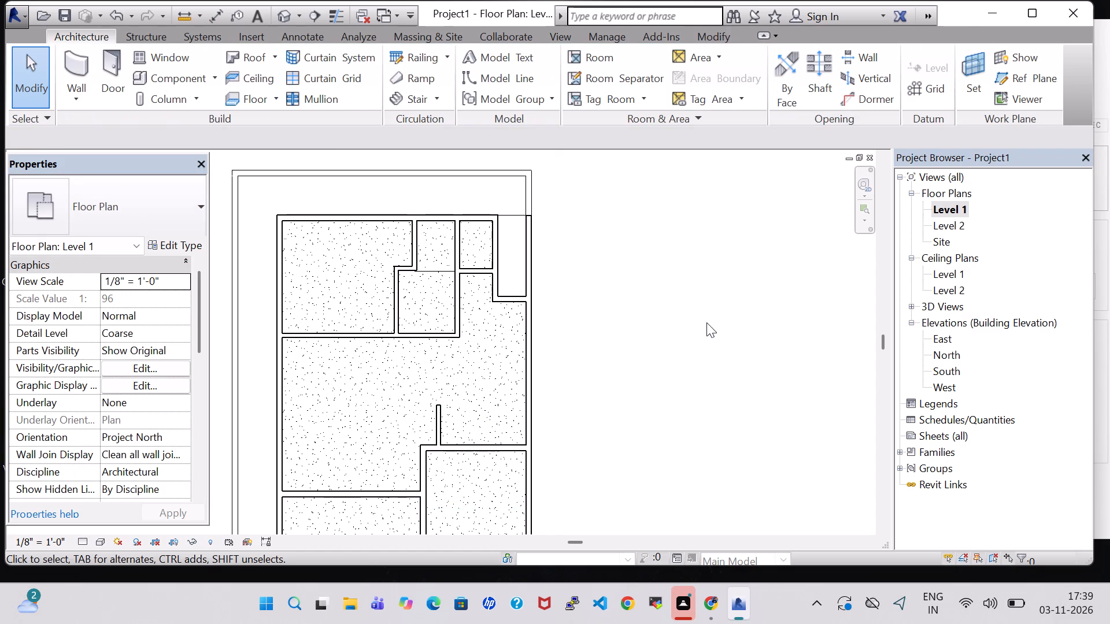
middle_click_drag(706, 322, 730, 208)
left_click(476, 335)
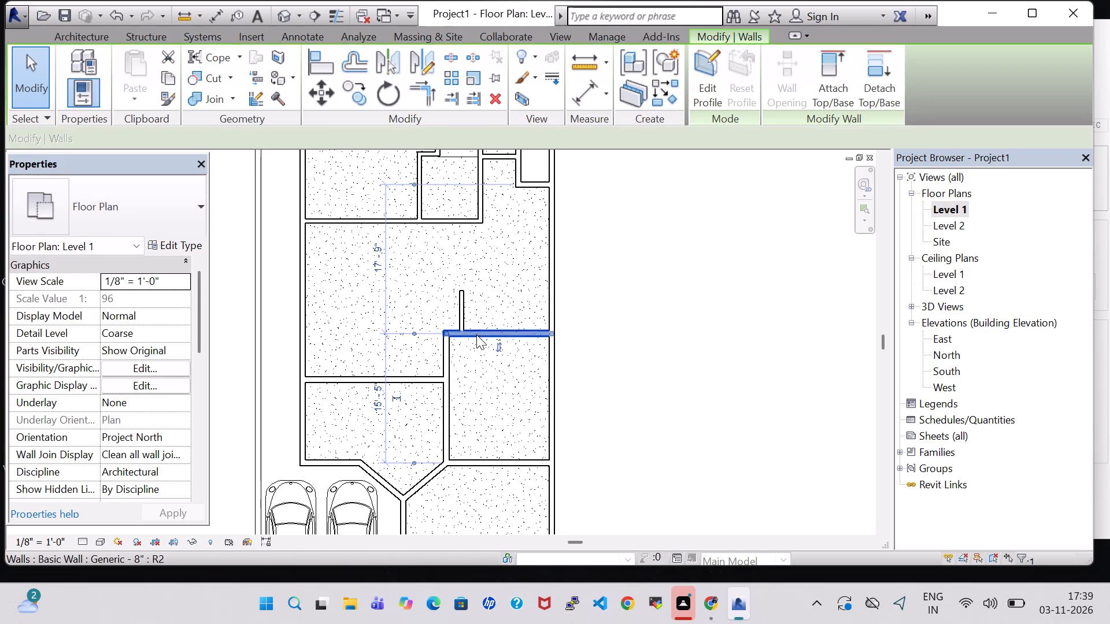
left_click(144, 198)
left_click(63, 460)
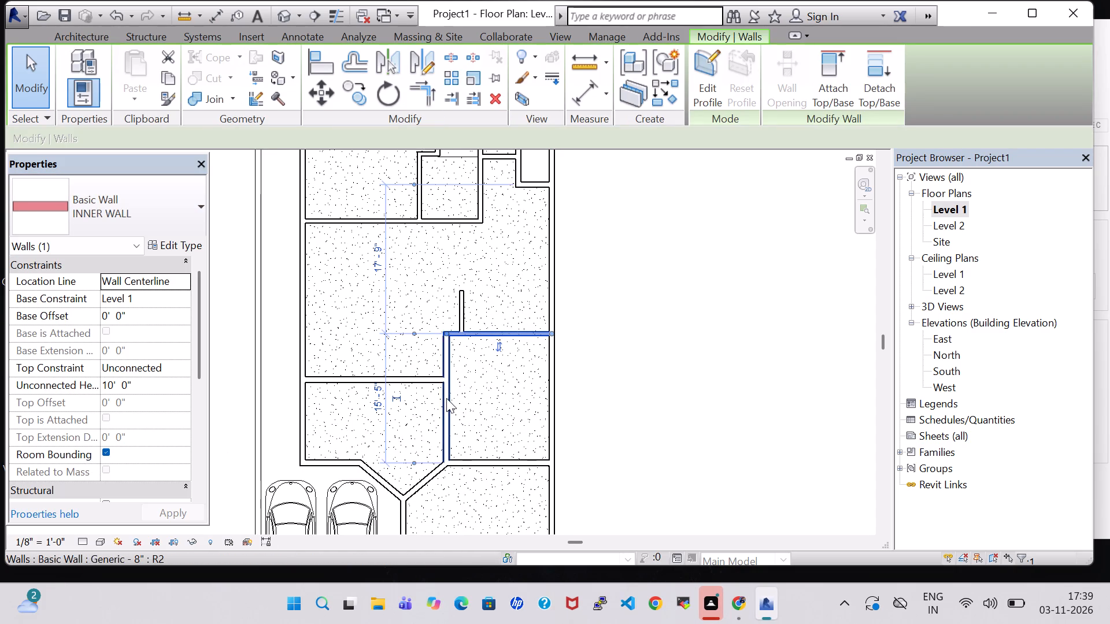
Change the east room's west wall and the east-west wall between the hall and the room behind the parking to INNER WALL.
left_click(447, 396)
left_click(162, 195)
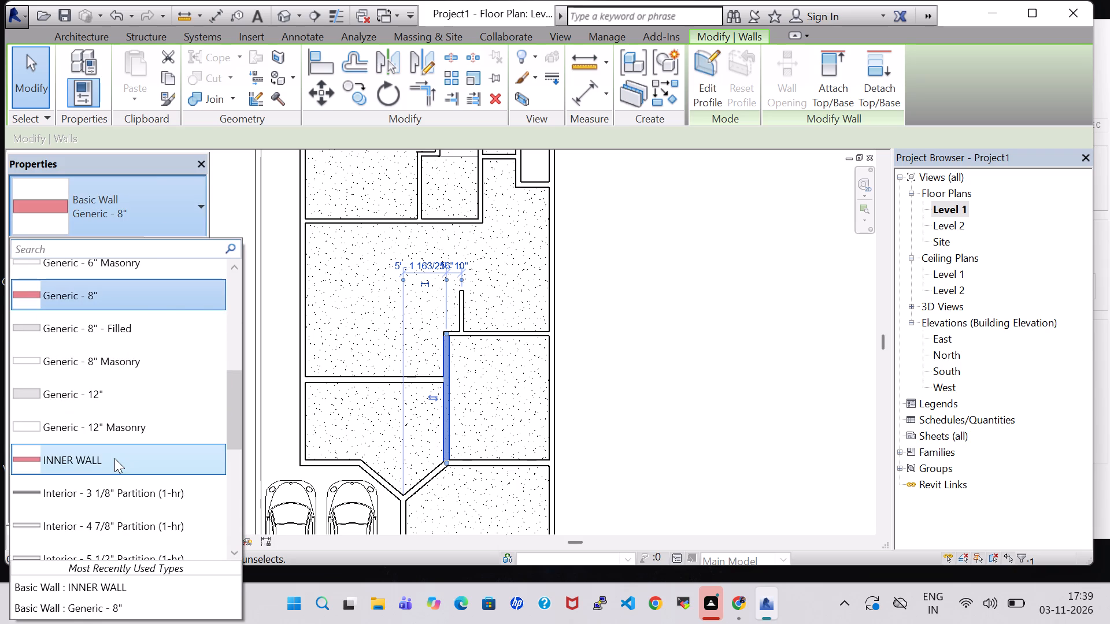
left_click(114, 458)
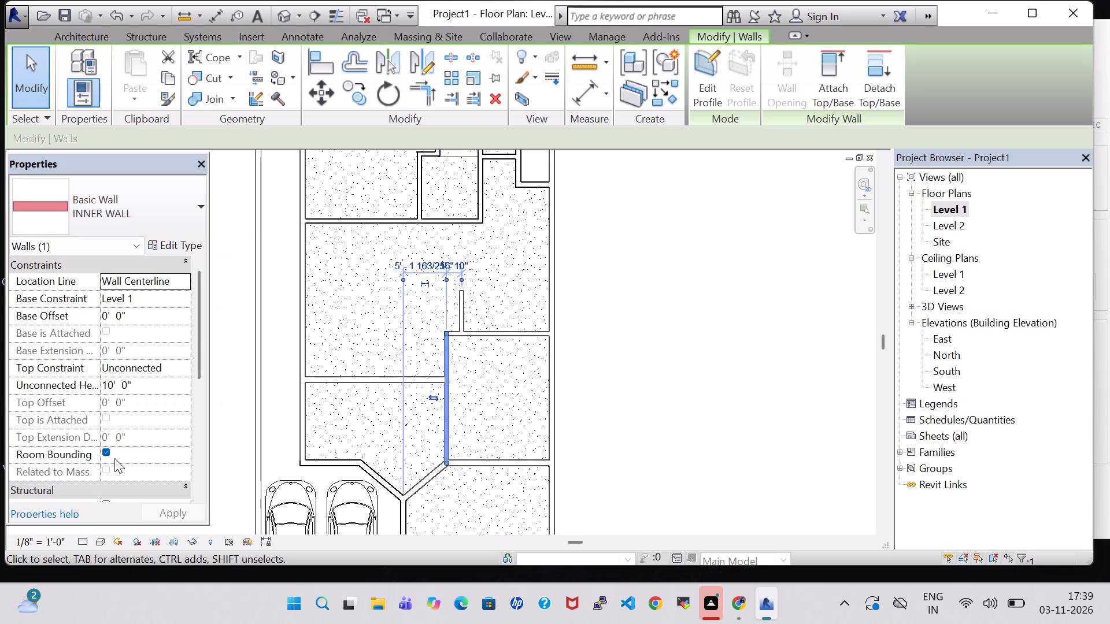
left_click(339, 381)
left_click(124, 195)
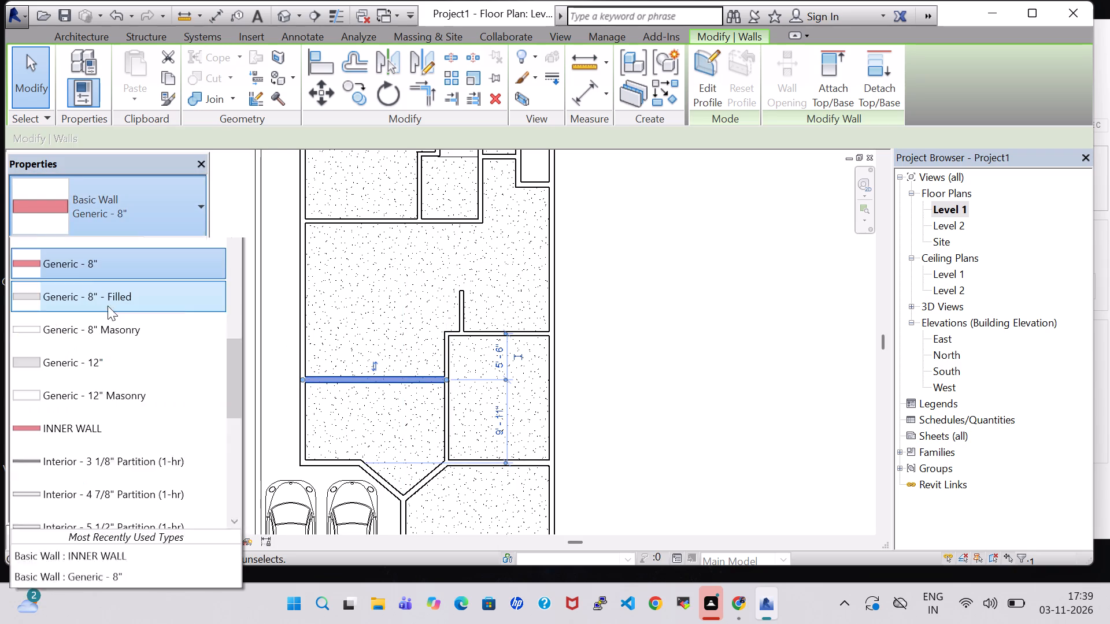
left_click(103, 455)
left_click(698, 340)
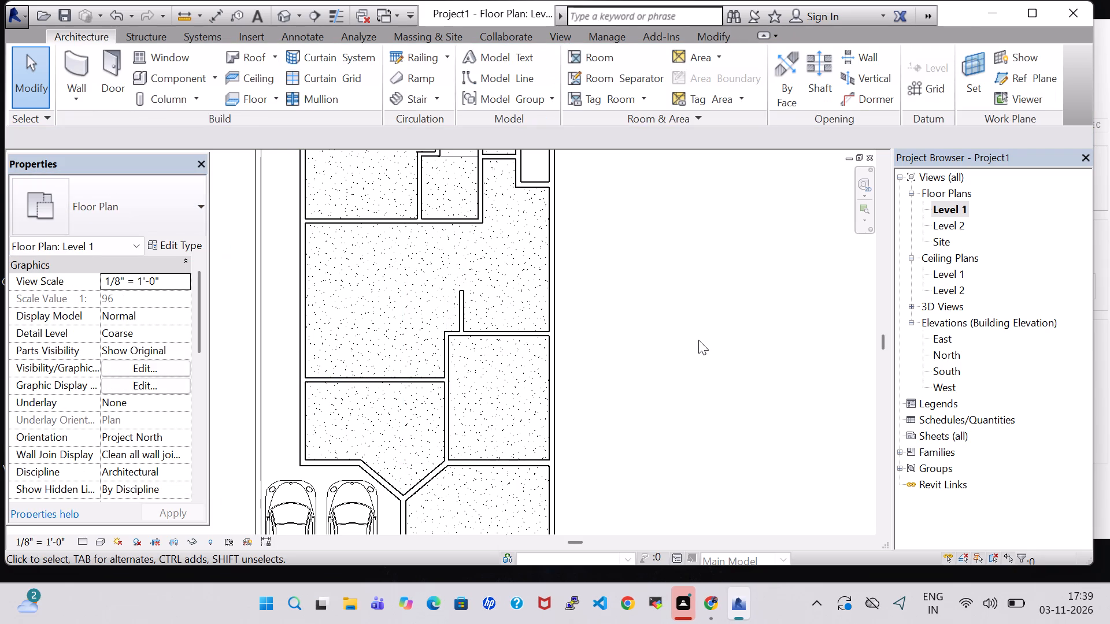
From the east room's west wall, review the INNER WALL type's layer structure, material and thickness.
scroll(642, 270, "down", 3)
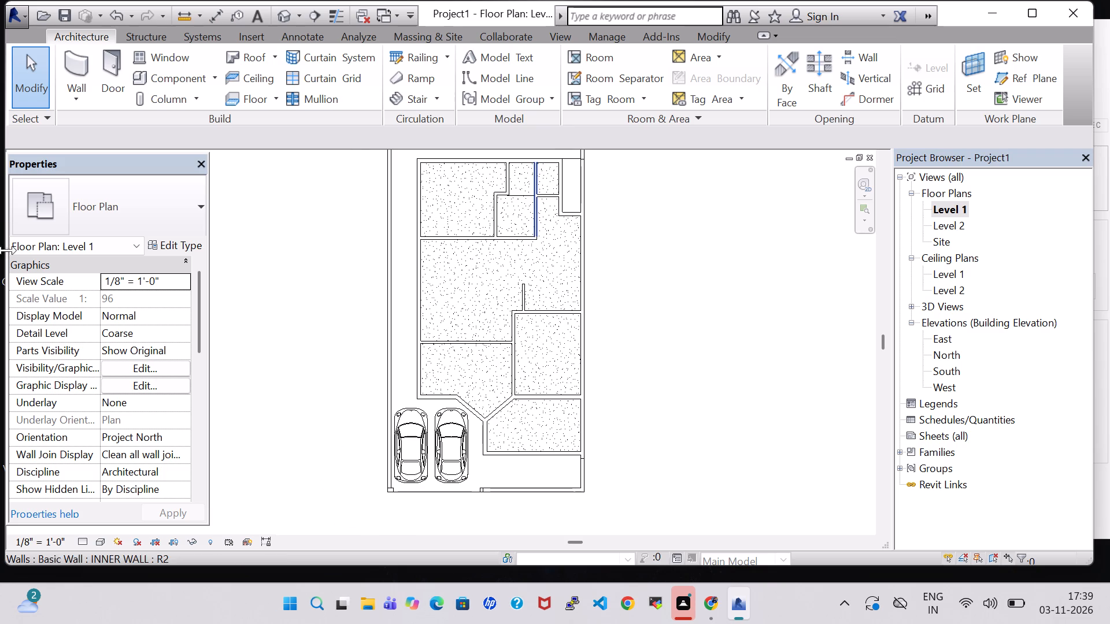
left_click(514, 319)
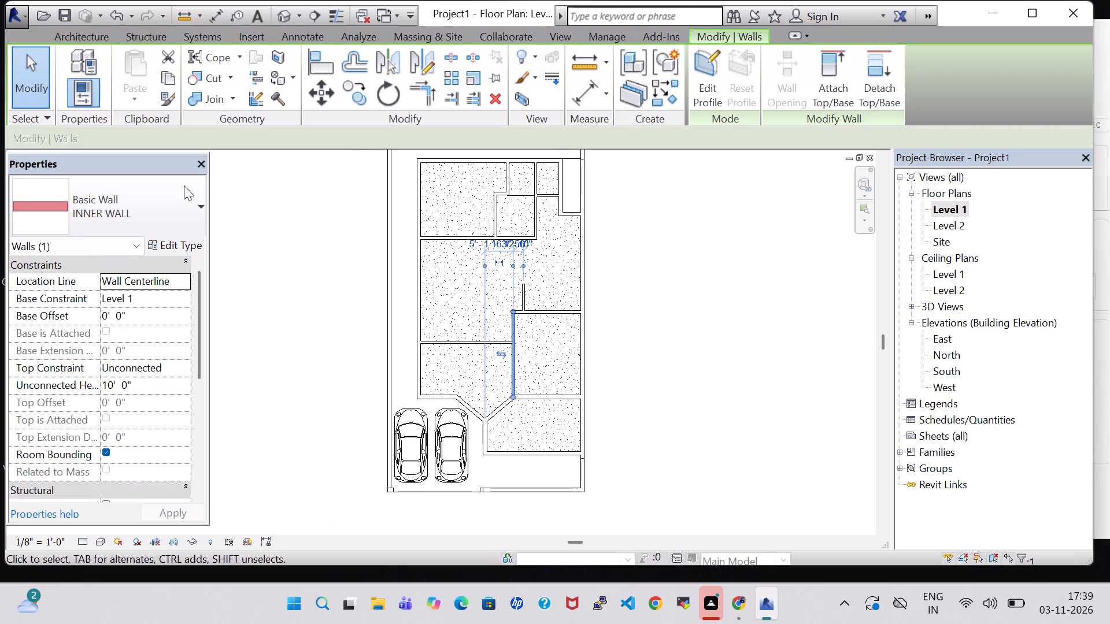
left_click(159, 244)
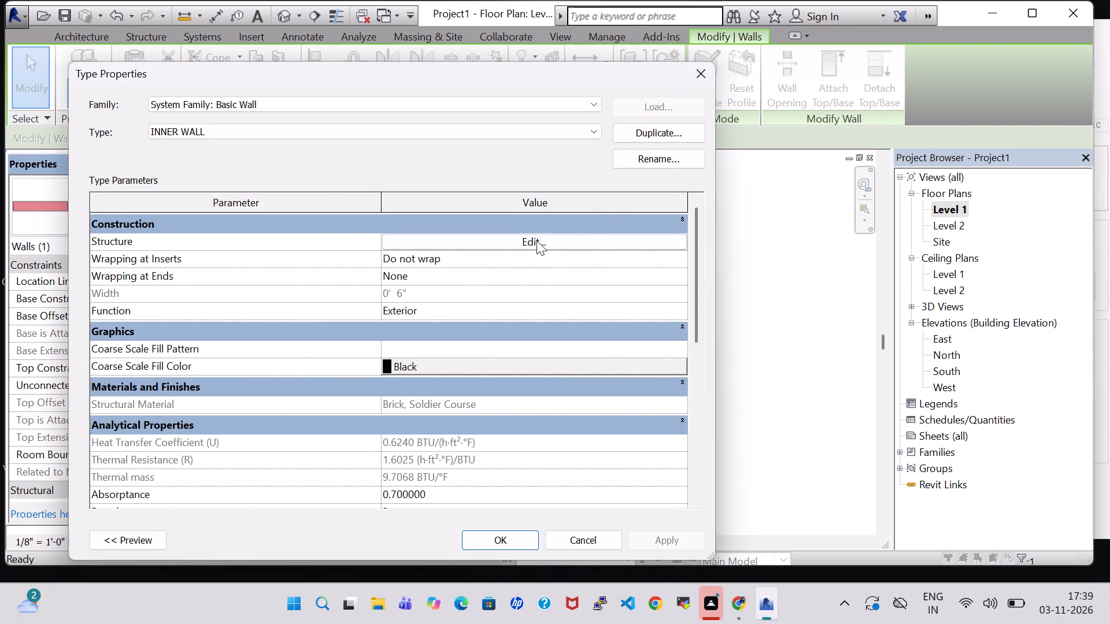
left_click(536, 240)
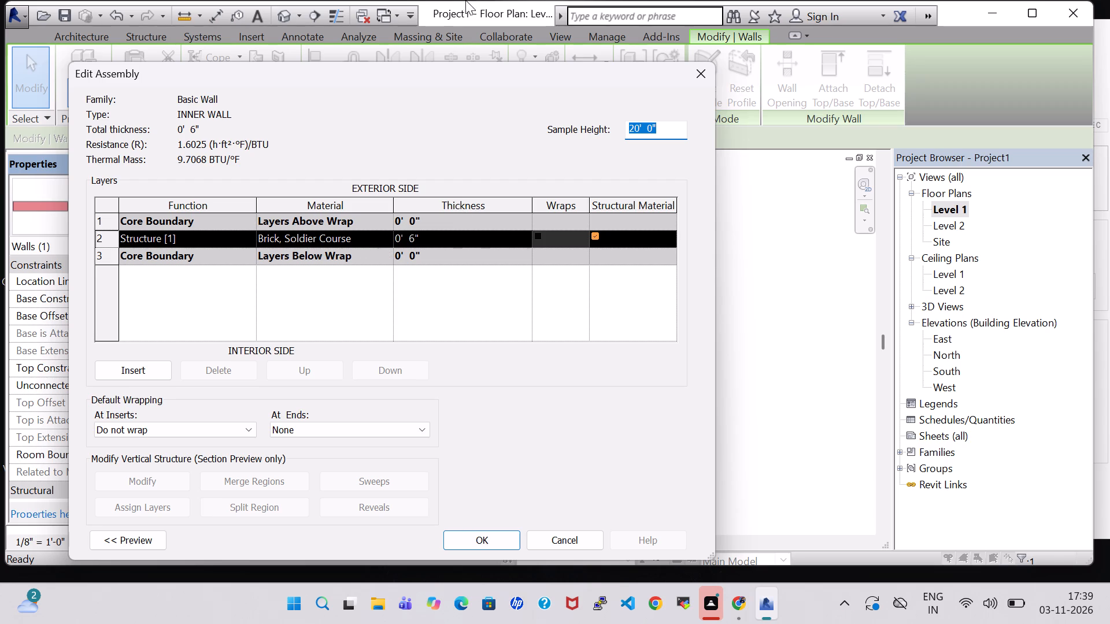
left_click(701, 73)
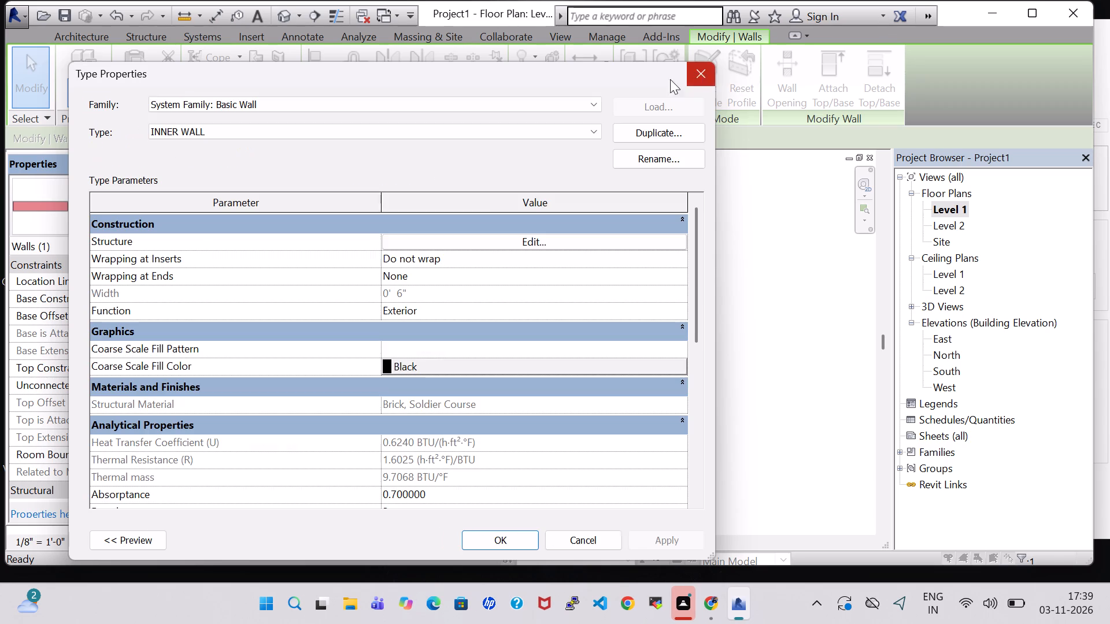
left_click(694, 76)
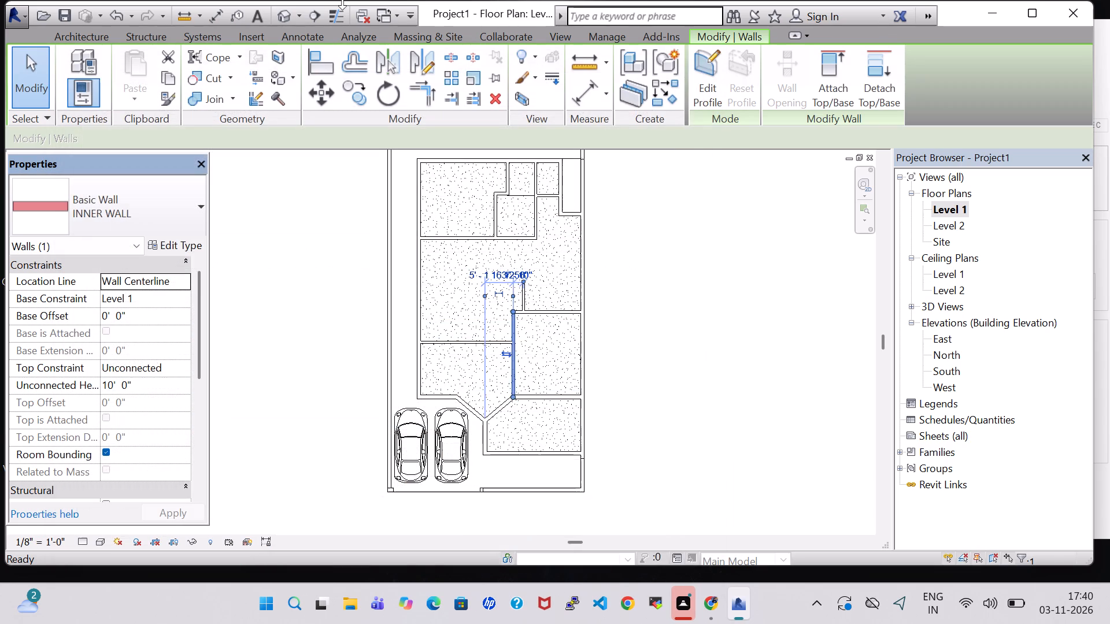
Examine the house's exterior and inner walls in the 3D view.
left_click(287, 17)
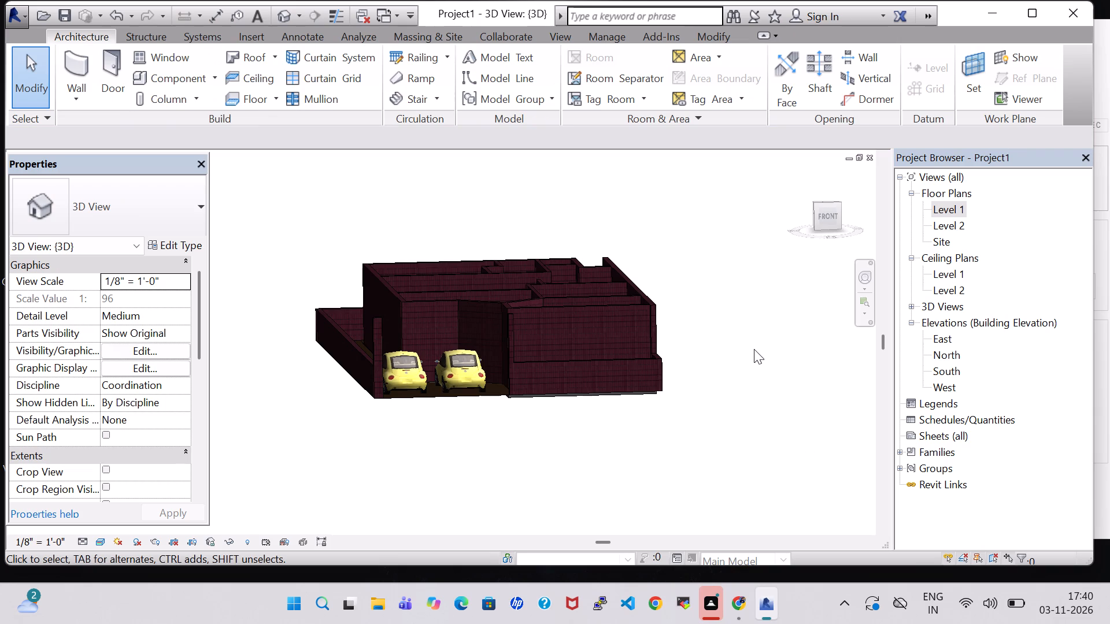
middle_click_drag(754, 336, 734, 337, "shift")
scroll(619, 351, "up", 5)
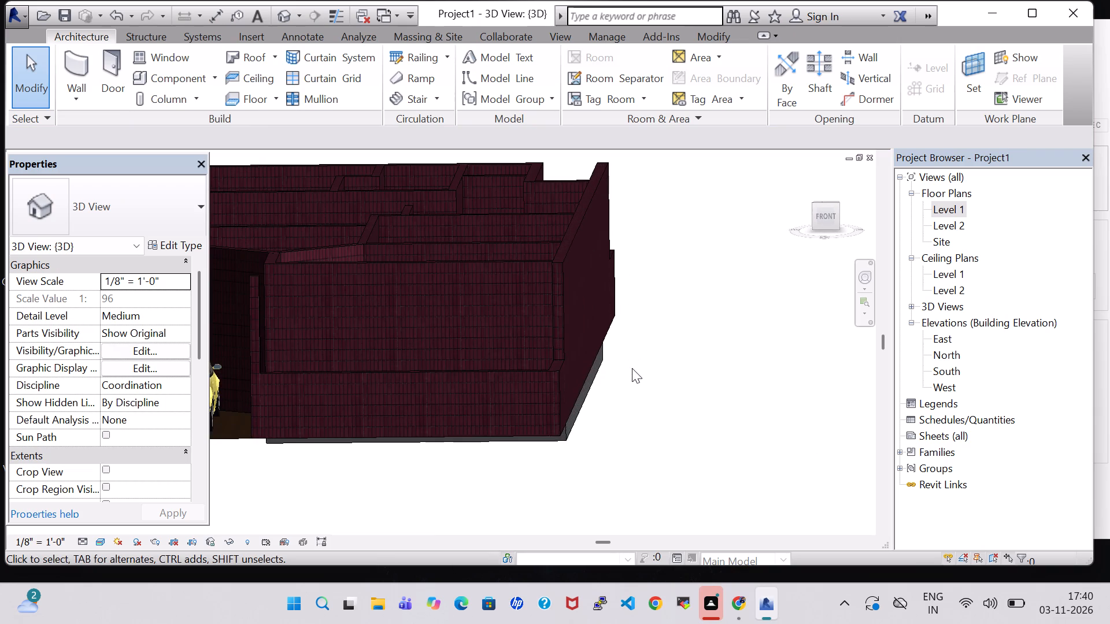
middle_click_drag(632, 368, 636, 344)
scroll(636, 344, "down", 2)
middle_click_drag(644, 327, 652, 330, "shift")
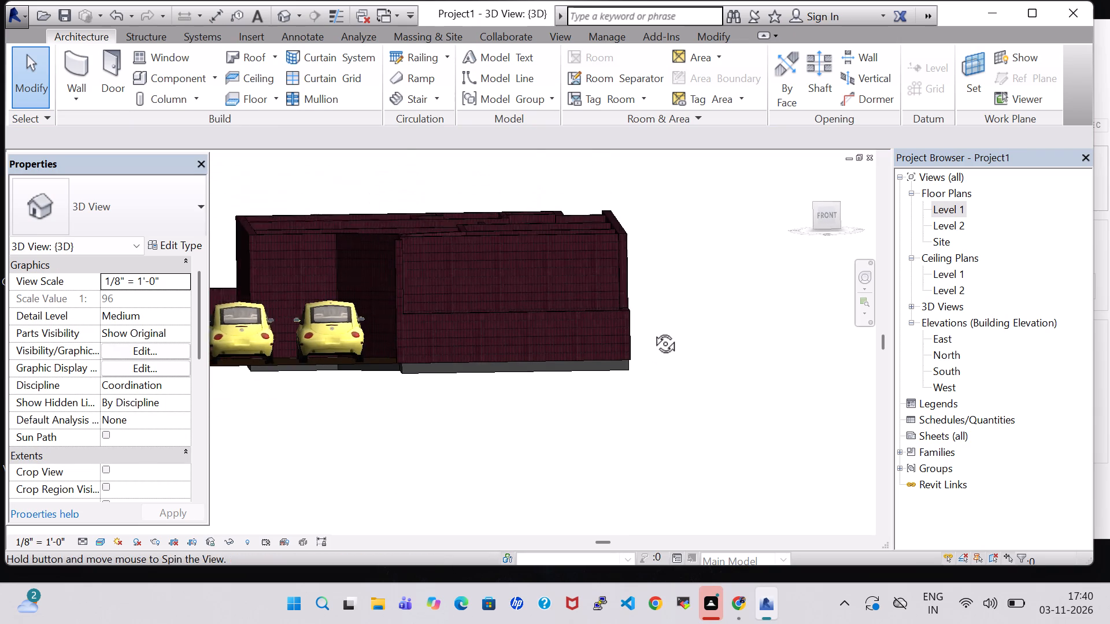
middle_click_drag(652, 330, 655, 332, "shift")
middle_click(664, 318)
From the Level 1 plan's west house wall, set the Generic - 8" type's structure material to Brick, Common, and check it in 3D.
double_click(961, 205)
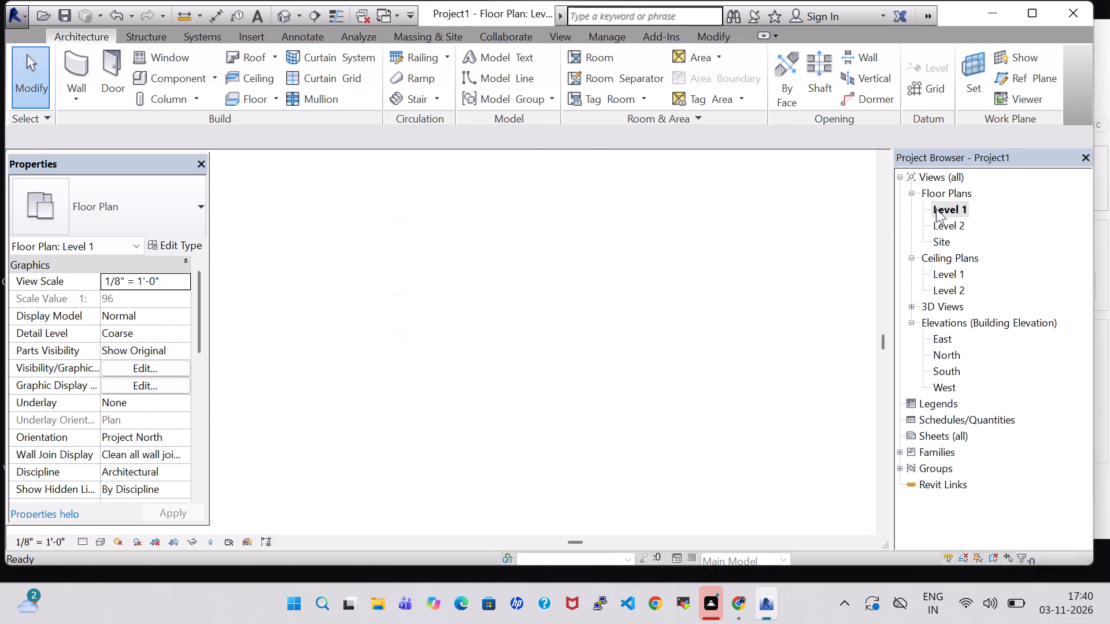
left_click(419, 321)
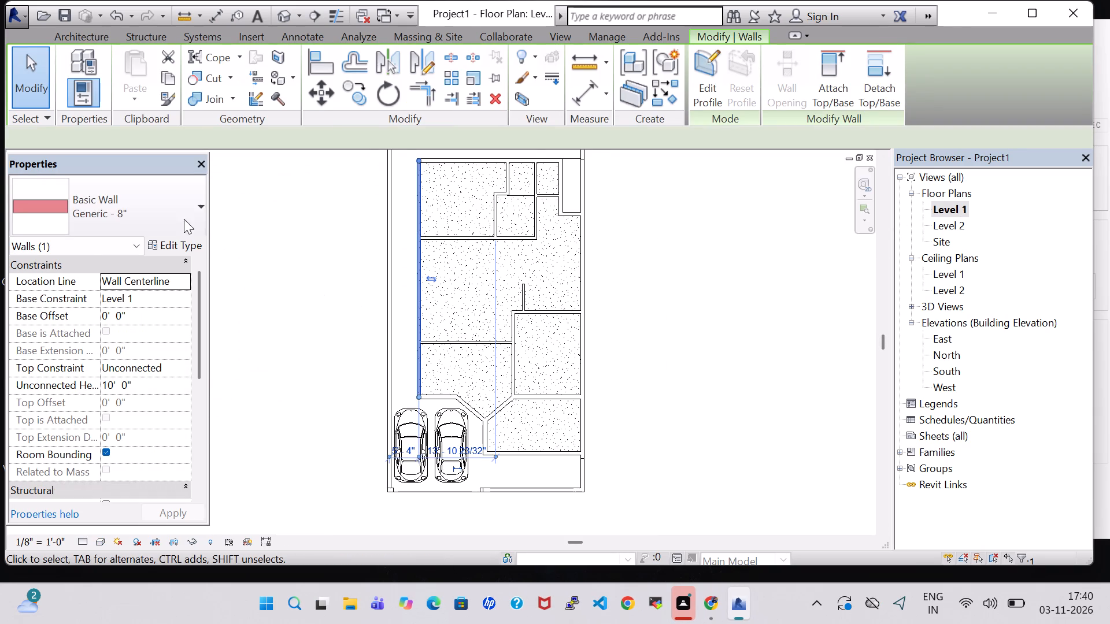
left_click(182, 247)
left_click(509, 243)
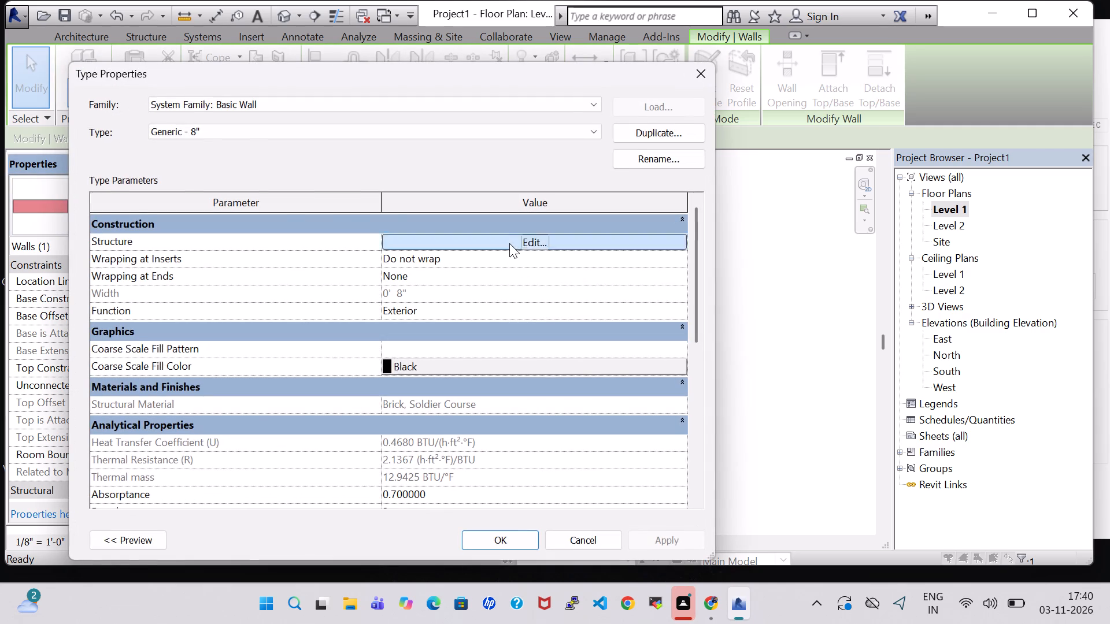
left_click(330, 232)
left_click(388, 235)
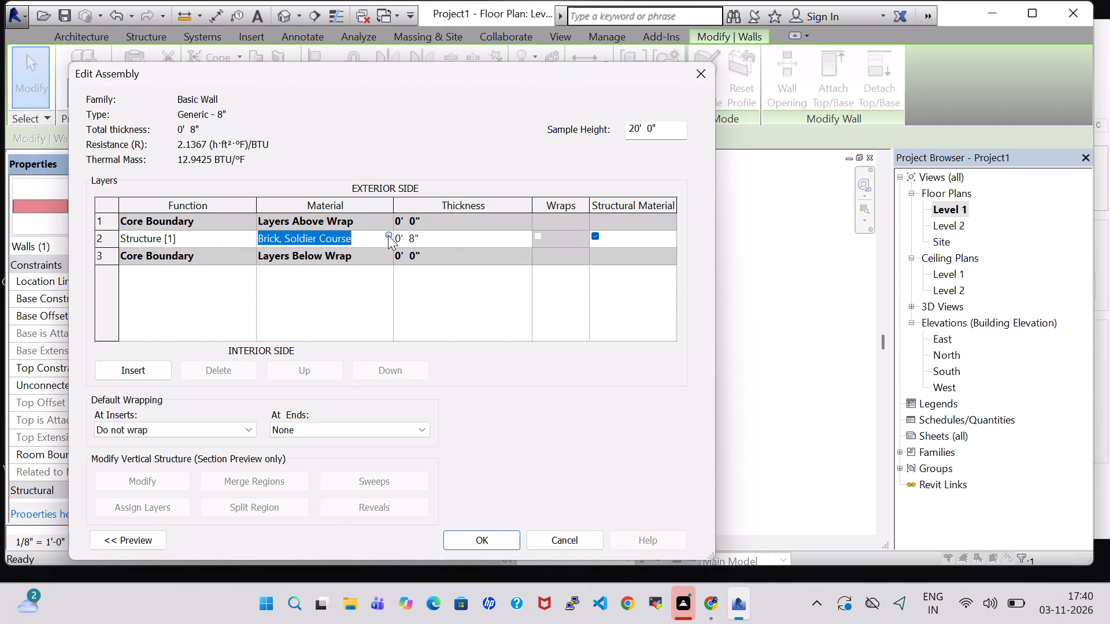
left_click(399, 307)
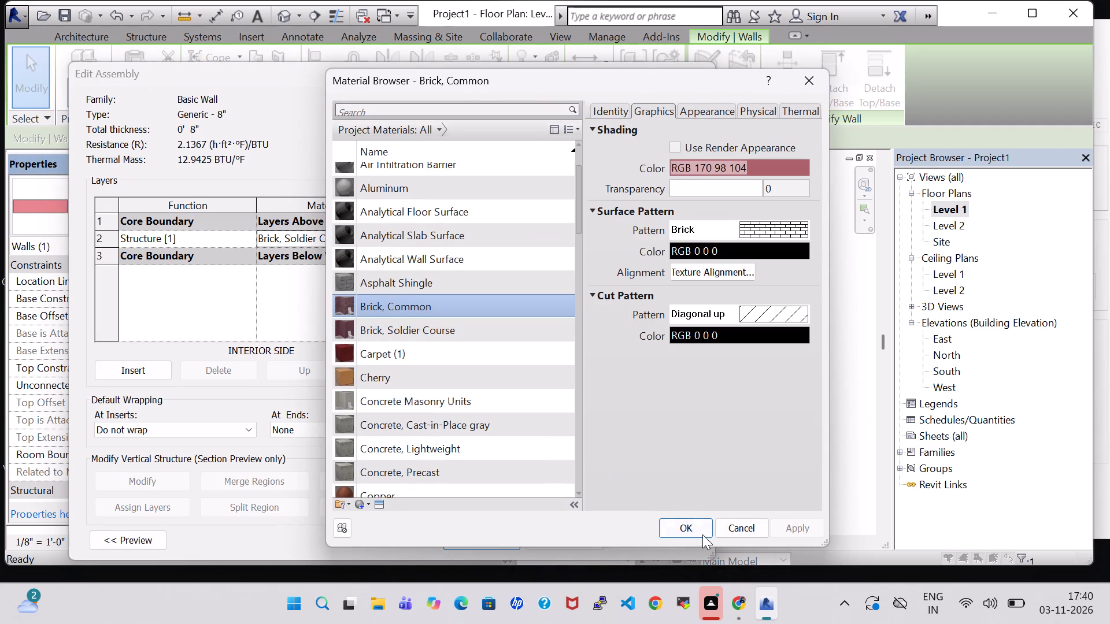
left_click(700, 533)
left_click(490, 538)
left_click(648, 534)
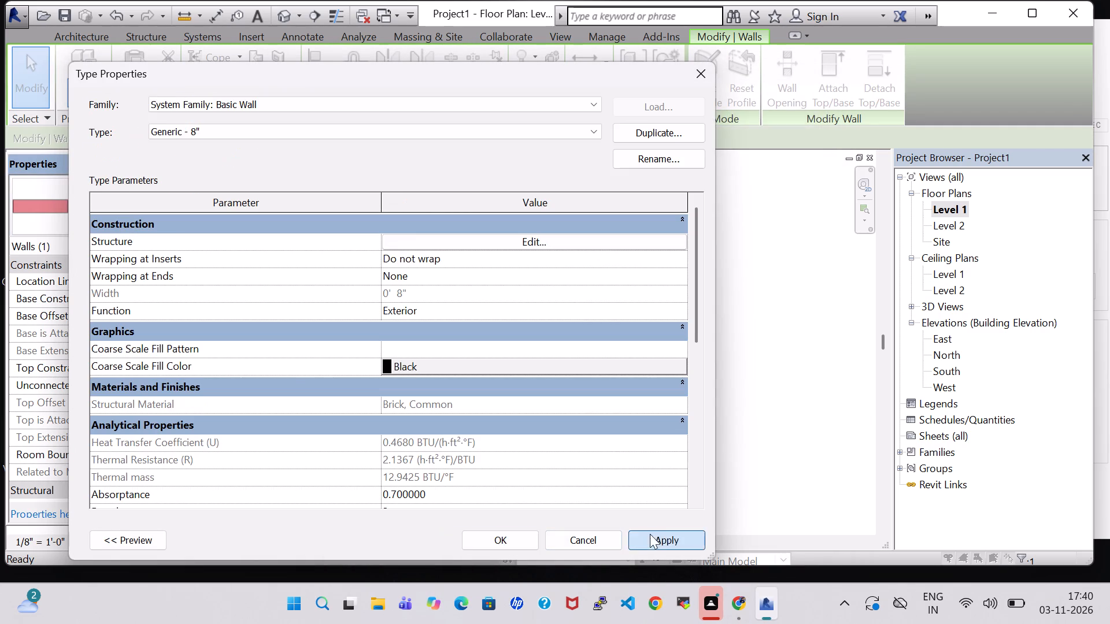
left_click(497, 548)
left_click(710, 404)
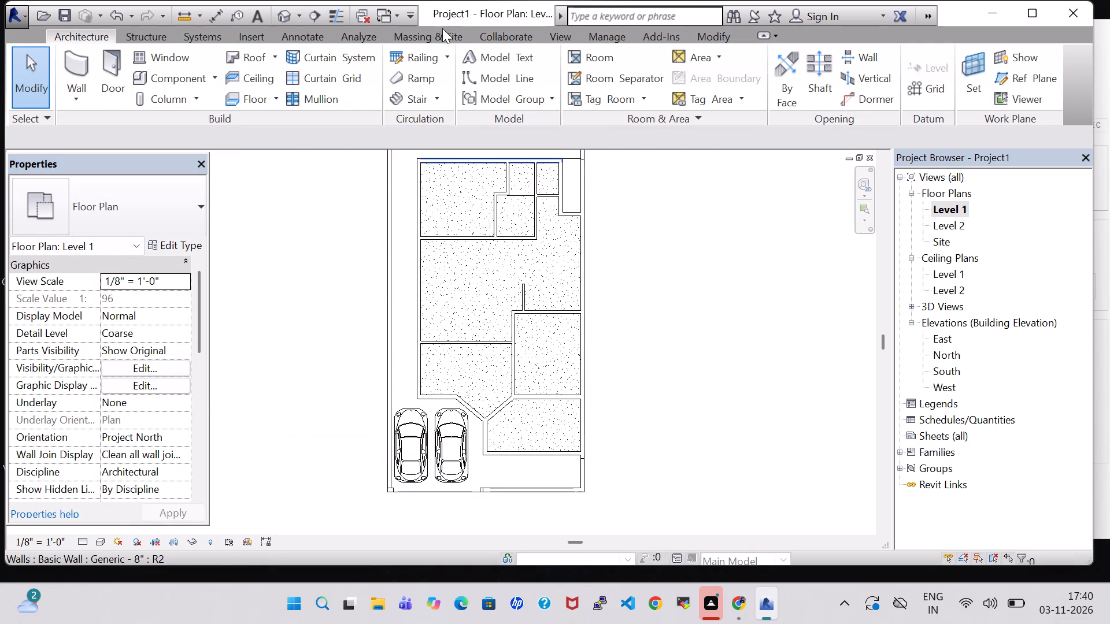
left_click(279, 17)
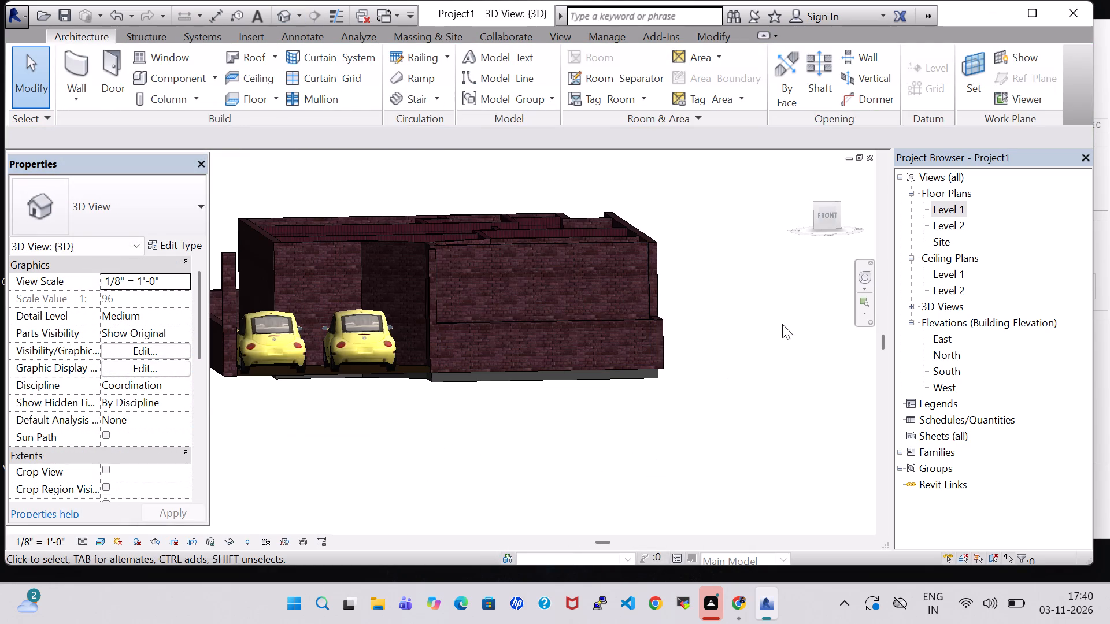
middle_click_drag(788, 290, 853, 373, "shift")
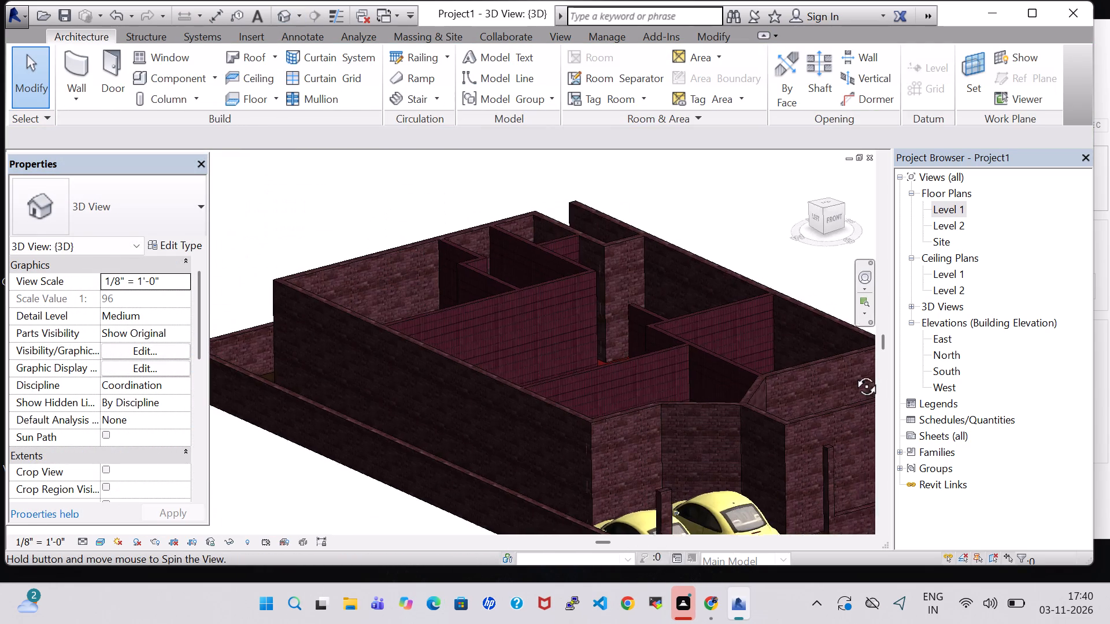
middle_click_drag(853, 373, 823, 311, "shift")
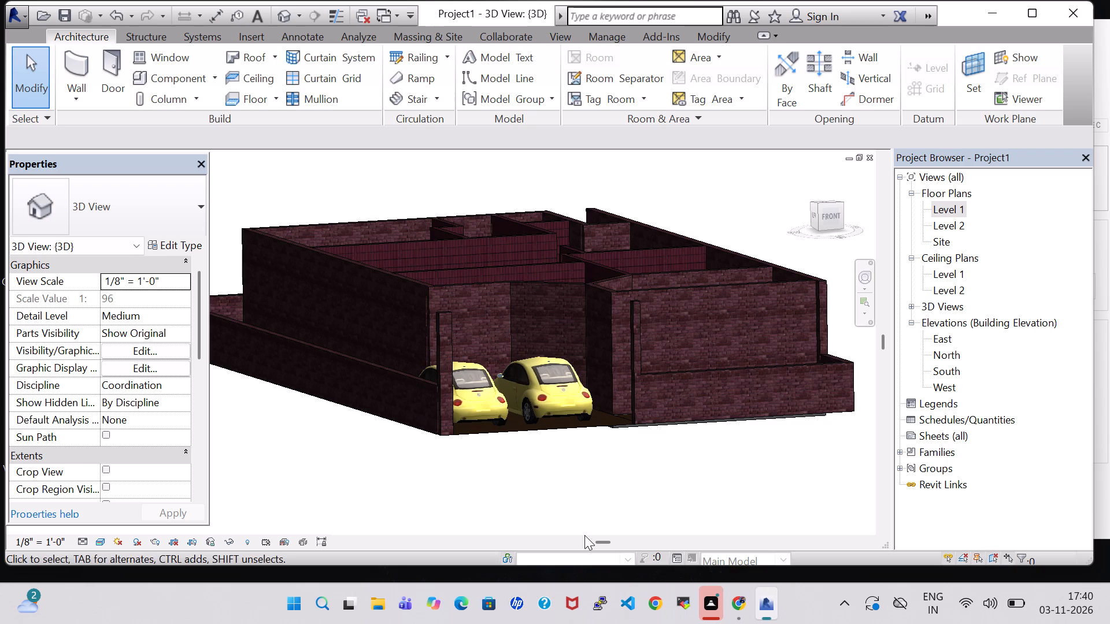
Examine the brick-finished house and compound walls from the front and above in the 3D view.
middle_click_drag(623, 459, 627, 459)
scroll(623, 459, "down", 1, "shift")
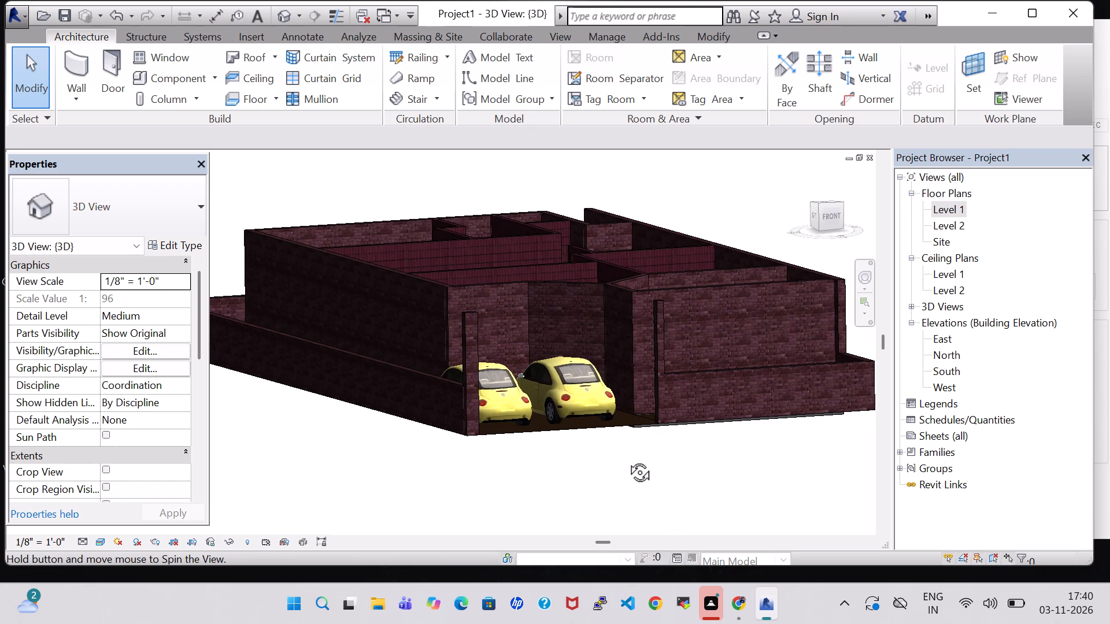
middle_click_drag(627, 459, 582, 456)
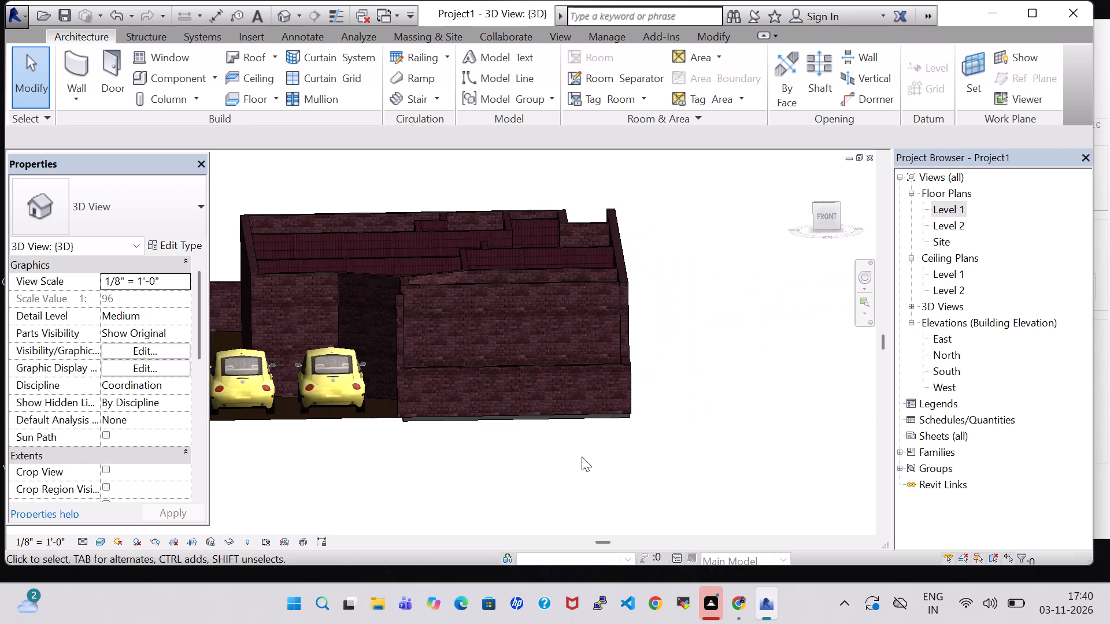
scroll(582, 456, "down", 2)
scroll(687, 272, "up", 1)
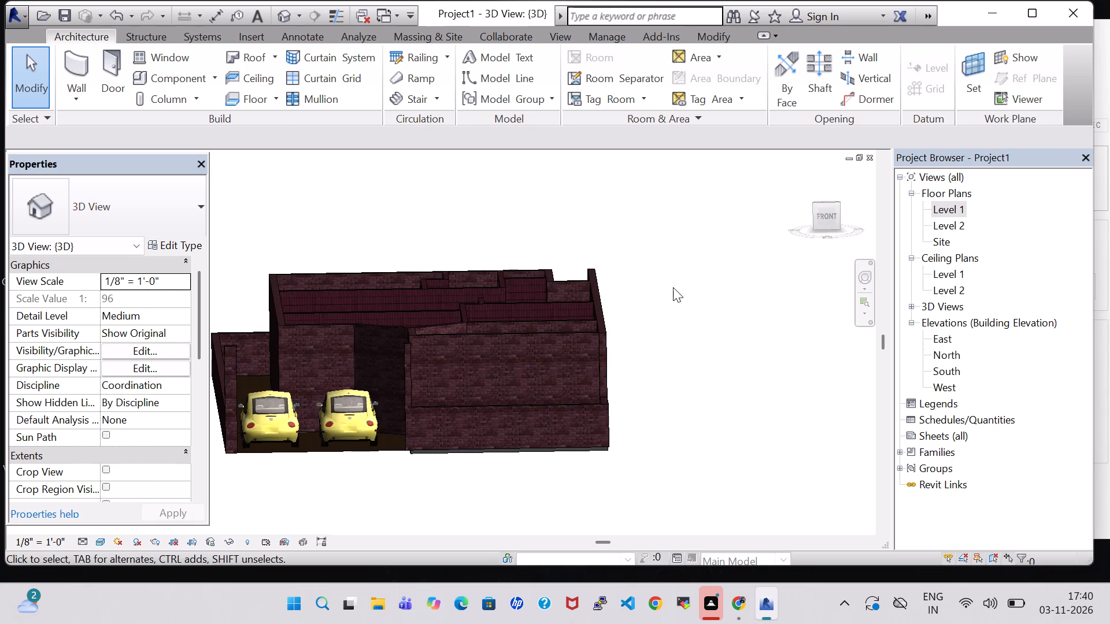
middle_click_drag(671, 295, 676, 276, "shift")
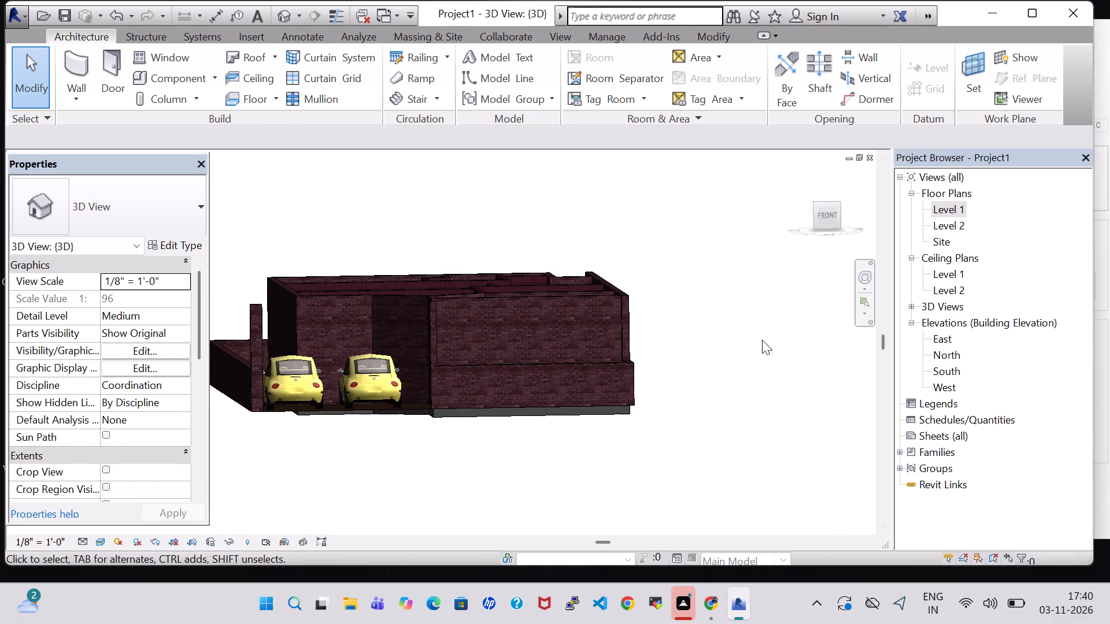
middle_click_drag(760, 340, 753, 401, "shift")
middle_click_drag(702, 410, 803, 392)
middle_click_drag(789, 381, 788, 395, "shift")
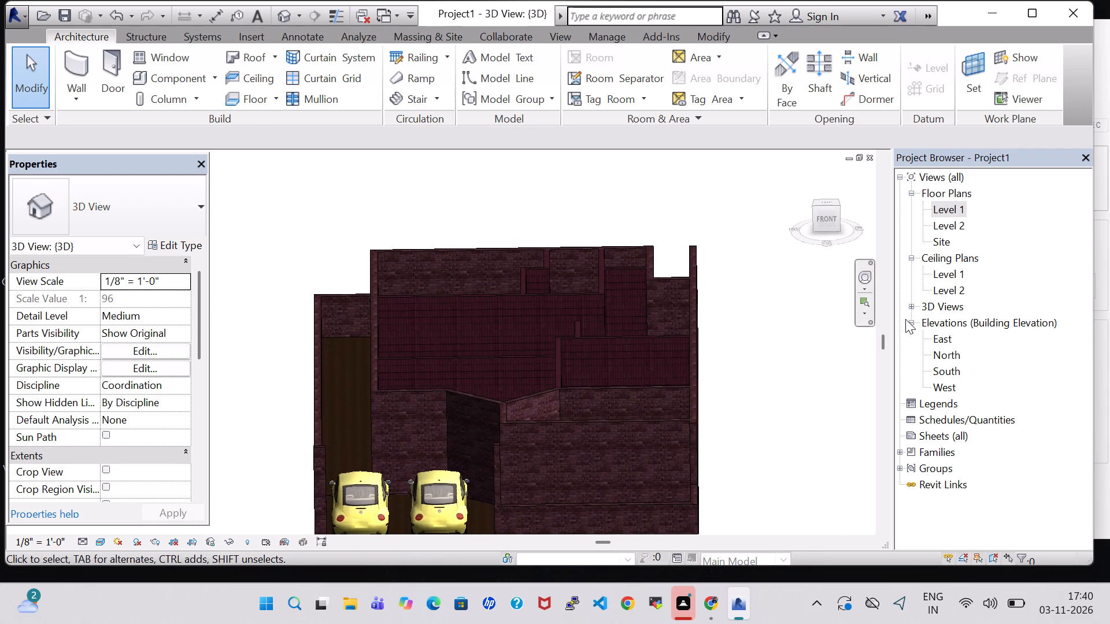
In the Level 1 plan, sketch a Handrail - Rectangular railing path 5' along the northeast compound wall and west along the north compound wall to its corner.
double_click(957, 204)
scroll(533, 318, "down", 3)
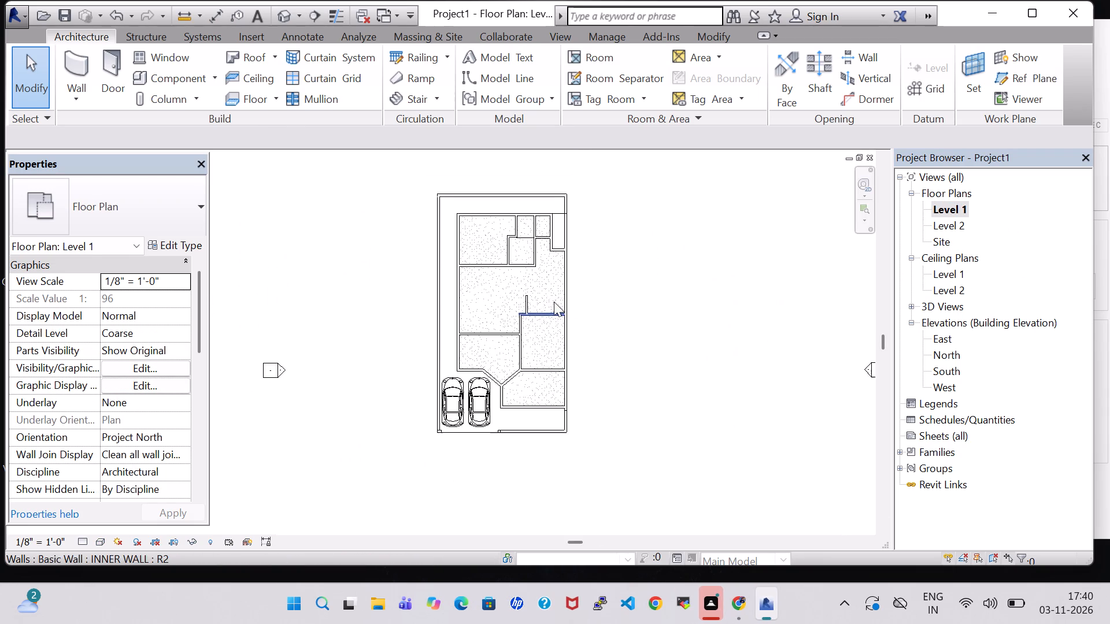
middle_click_drag(590, 276, 590, 310)
double_click(936, 211)
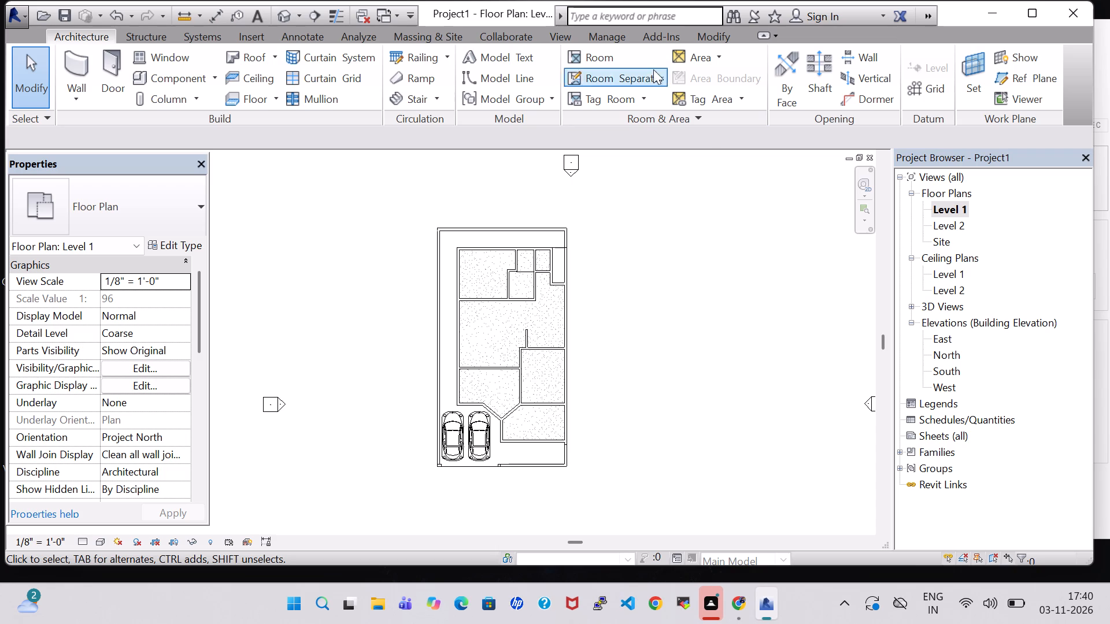
left_click(390, 51)
scroll(455, 247, "up", 9)
middle_click_drag(805, 199, 665, 221)
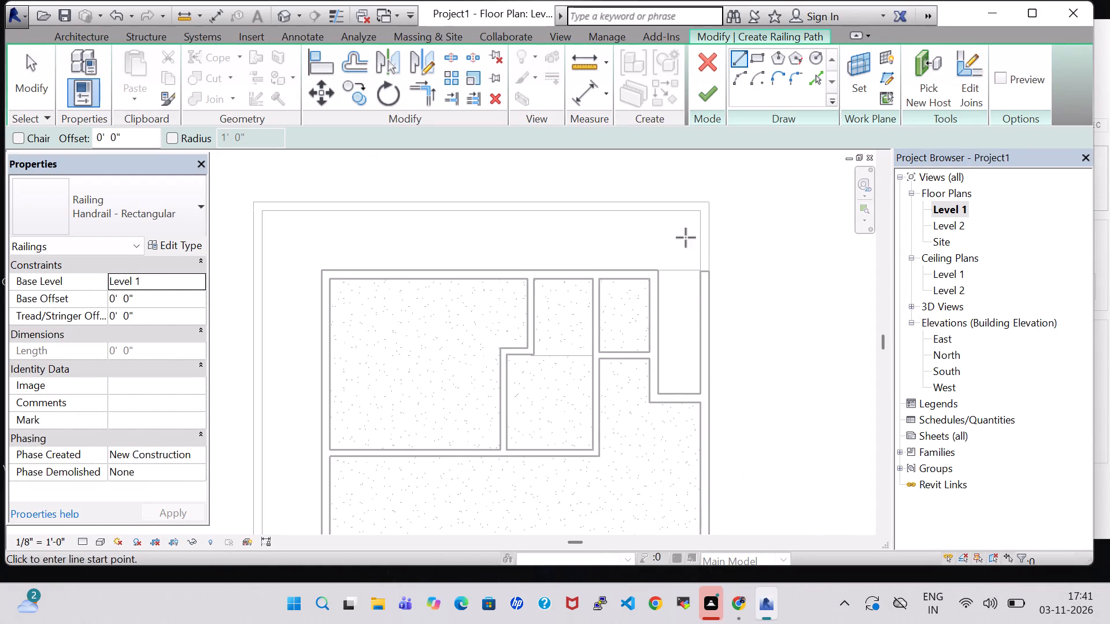
scroll(705, 266, "up", 5)
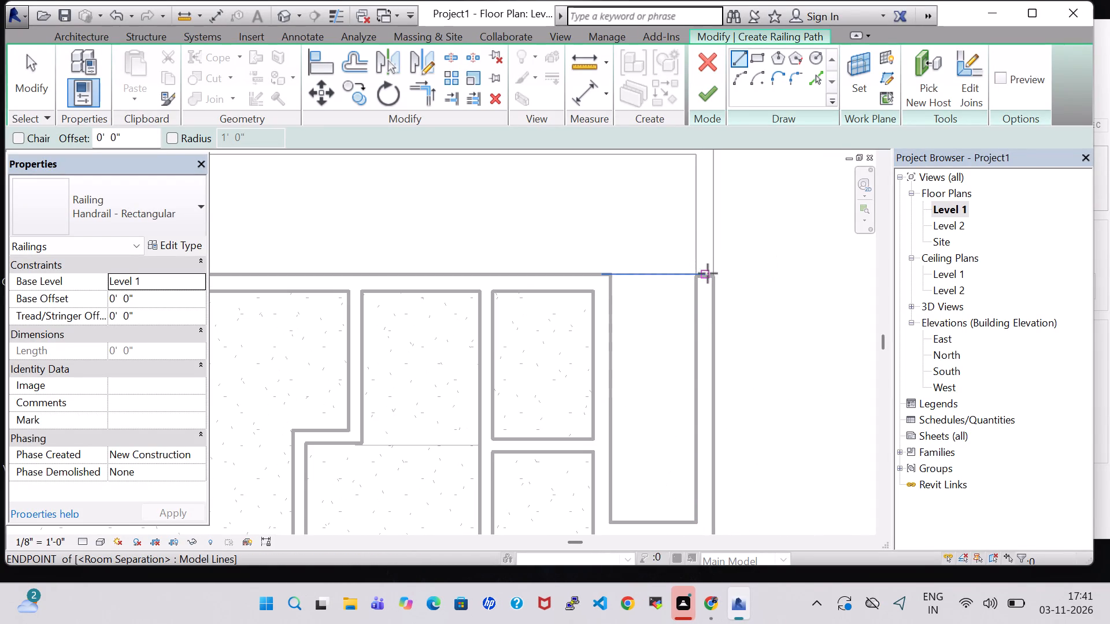
left_click(708, 273)
middle_click_drag(708, 181, 719, 246)
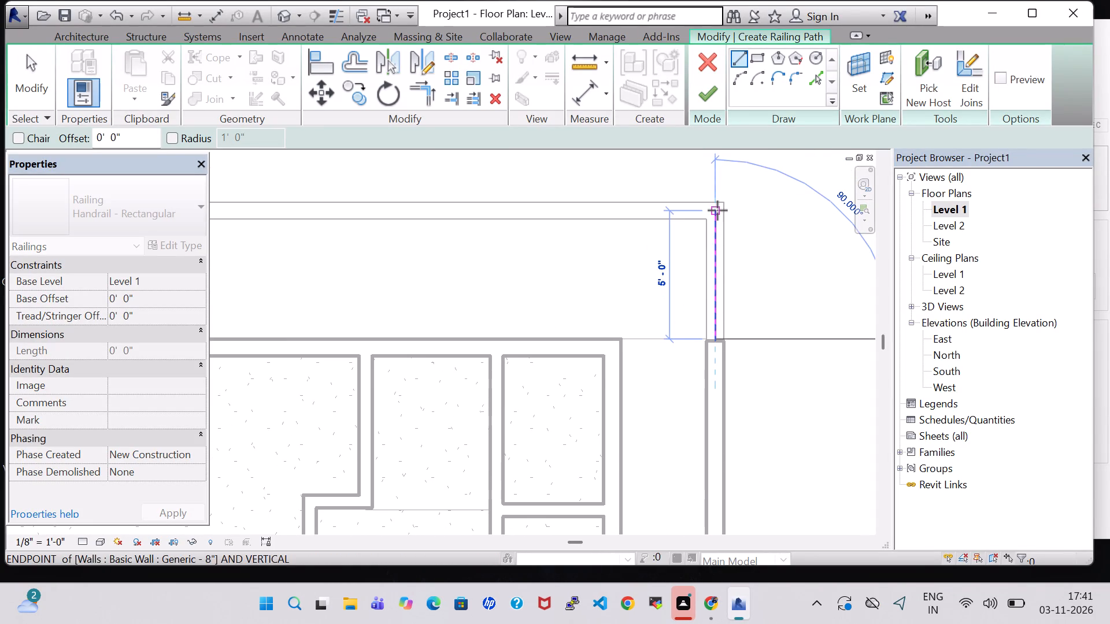
left_click(717, 210)
left_click(717, 210)
middle_click_drag(412, 211, 435, 216)
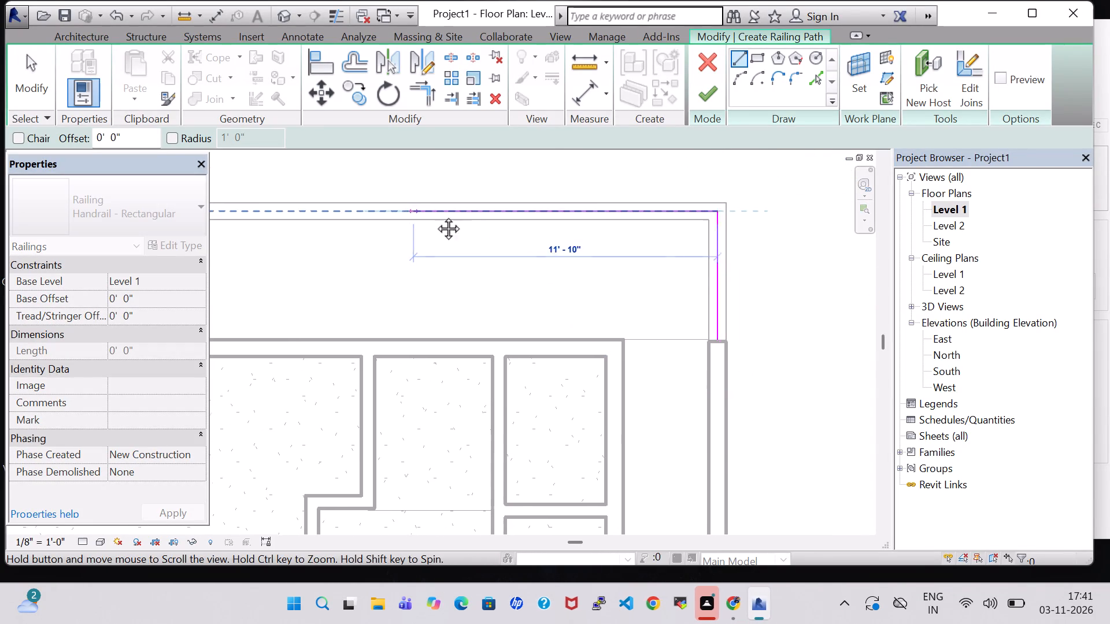
middle_click_drag(435, 216, 663, 218)
middle_click_drag(338, 230, 759, 263)
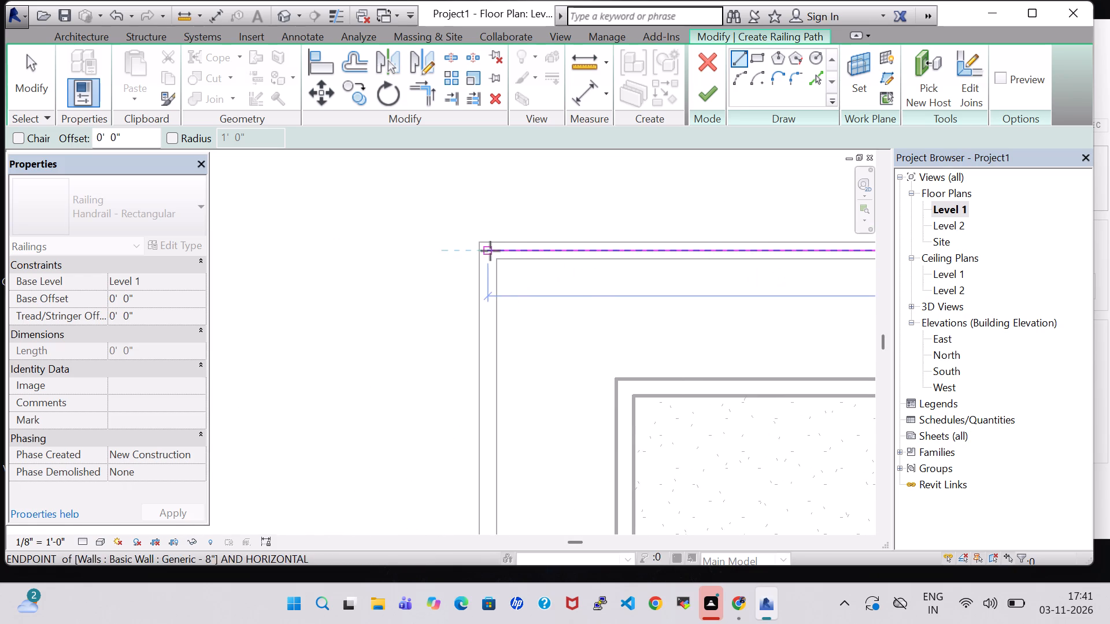
double_click(490, 251)
Continue the railing path south along the west compound wall's centreline to the column beside the parking entrance.
middle_click_drag(489, 501, 481, 324)
scroll(481, 328, "down", 2)
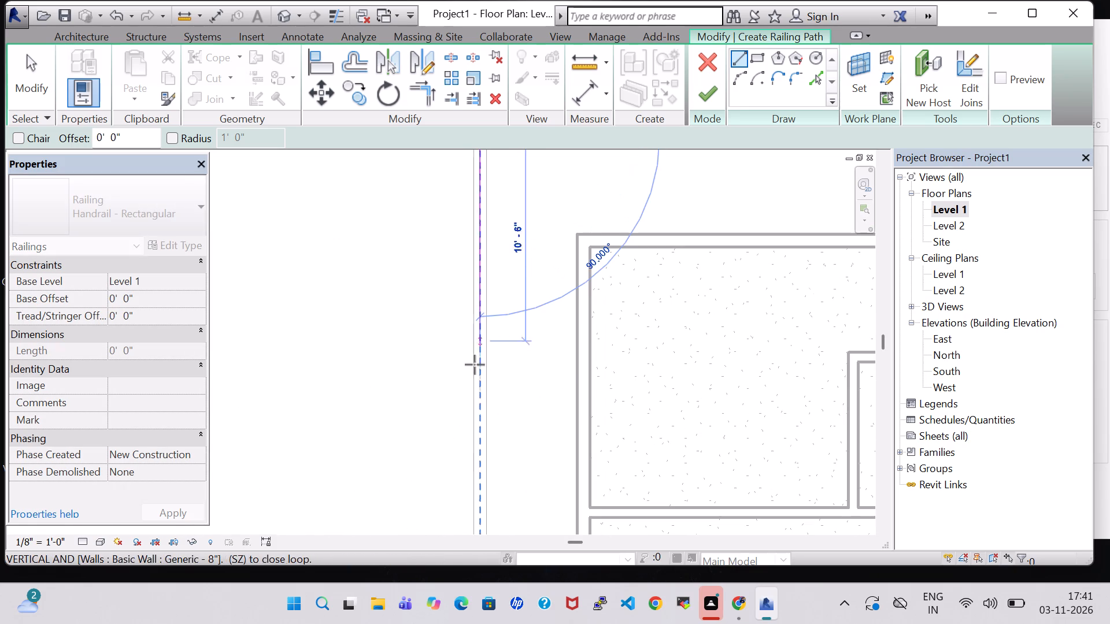
middle_click_drag(473, 406, 477, 299)
middle_click_drag(476, 441, 524, 236)
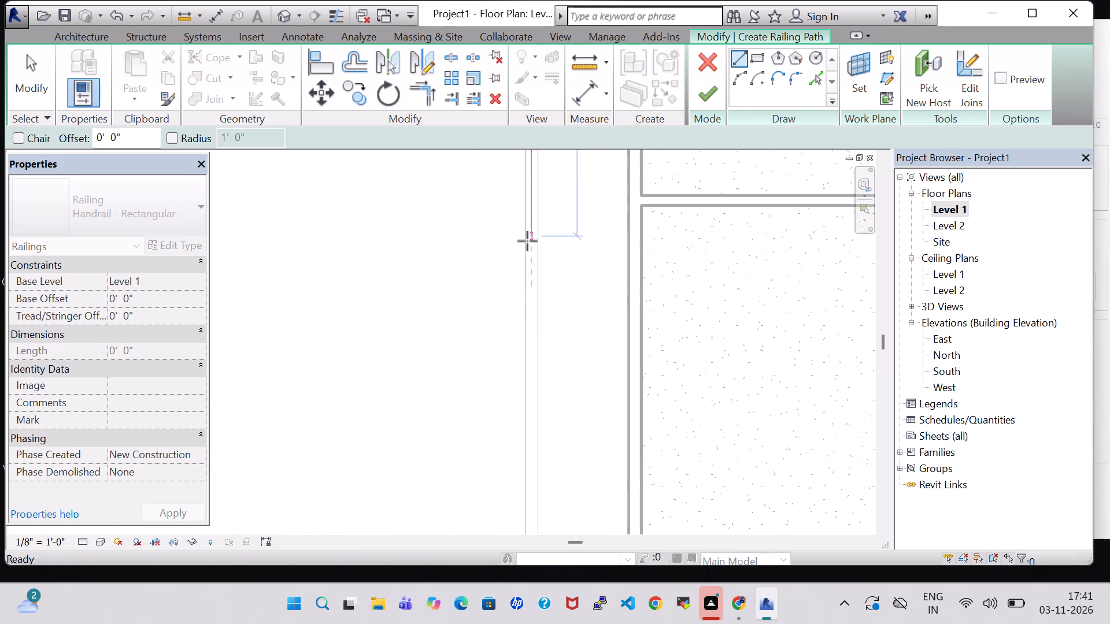
middle_click_drag(535, 448, 543, 209)
middle_click_drag(550, 410, 550, 184)
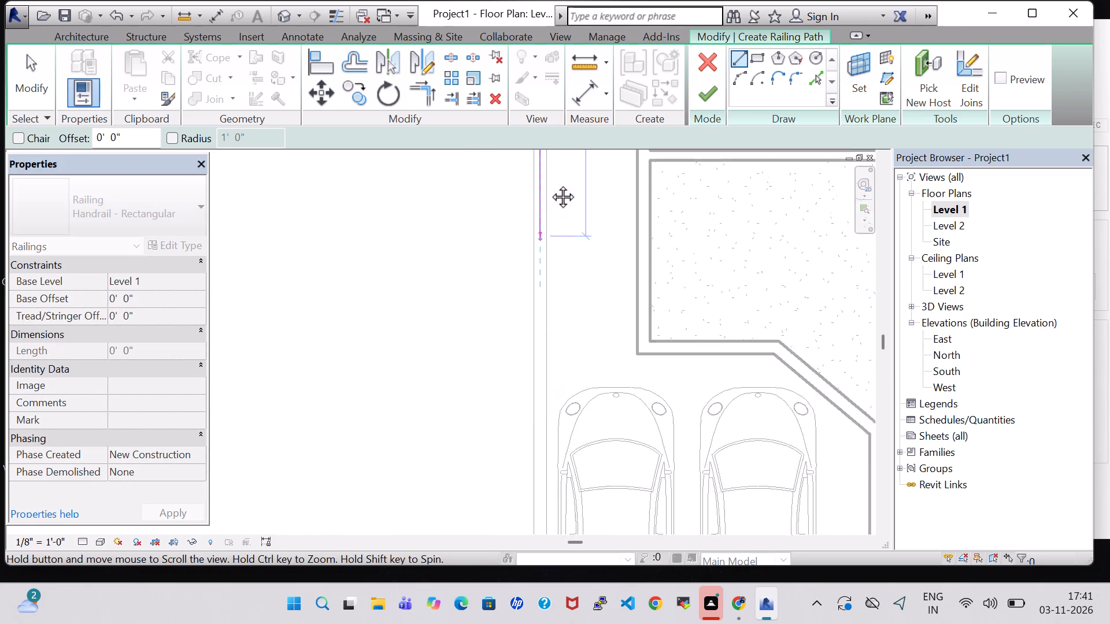
middle_click_drag(550, 184, 548, 173)
middle_click_drag(544, 447, 566, 264)
scroll(563, 417, "up", 4)
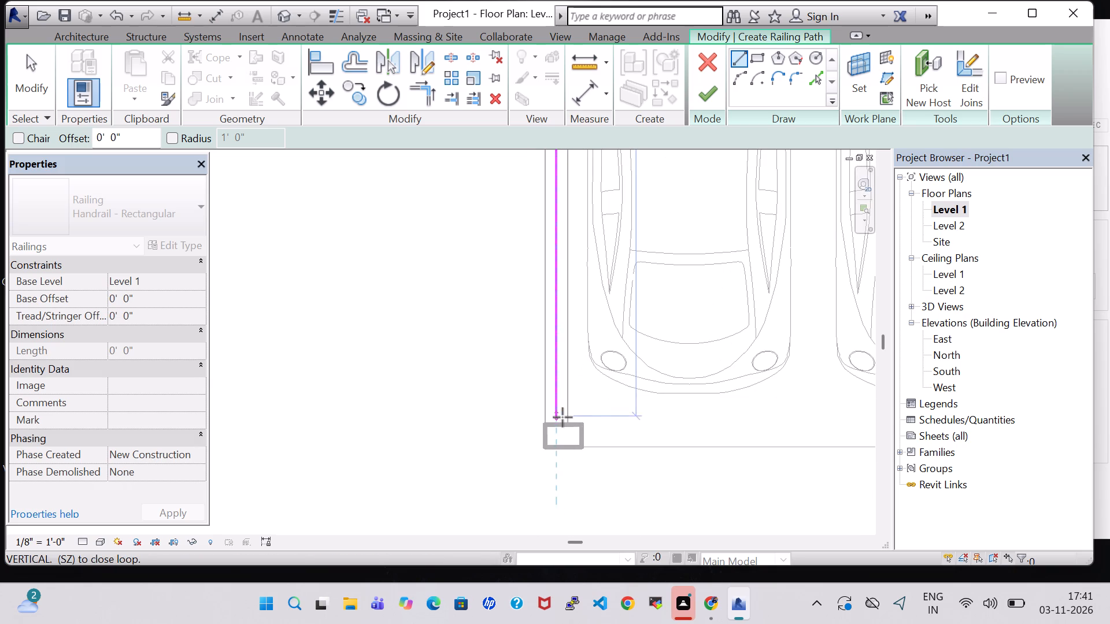
left_click(557, 421)
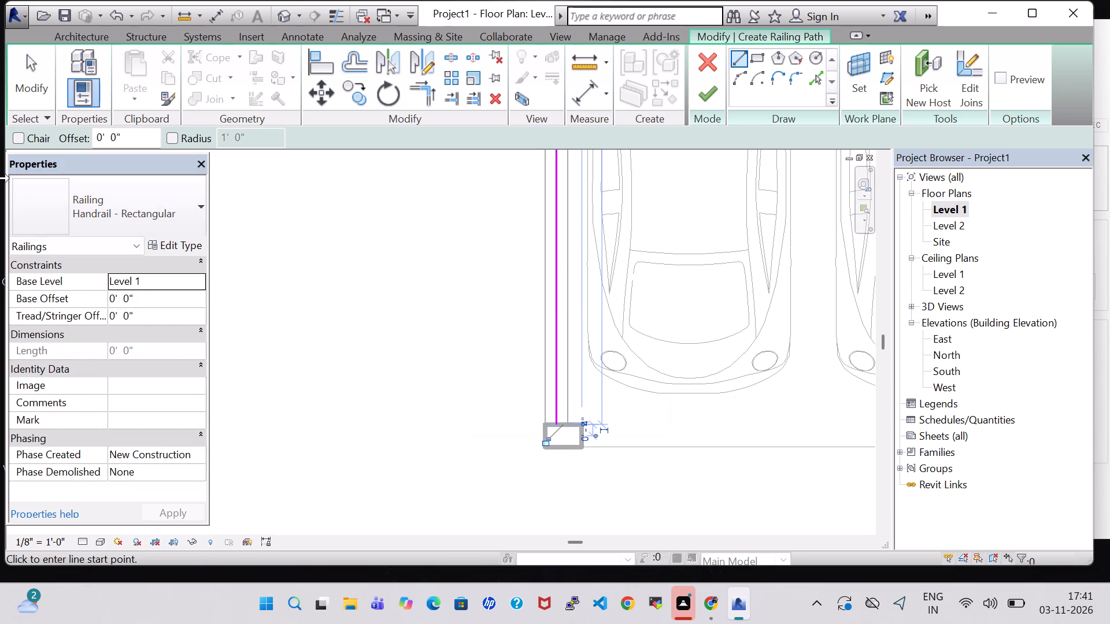
Set the railing's base offset to 4' and finish its path.
left_click(114, 301)
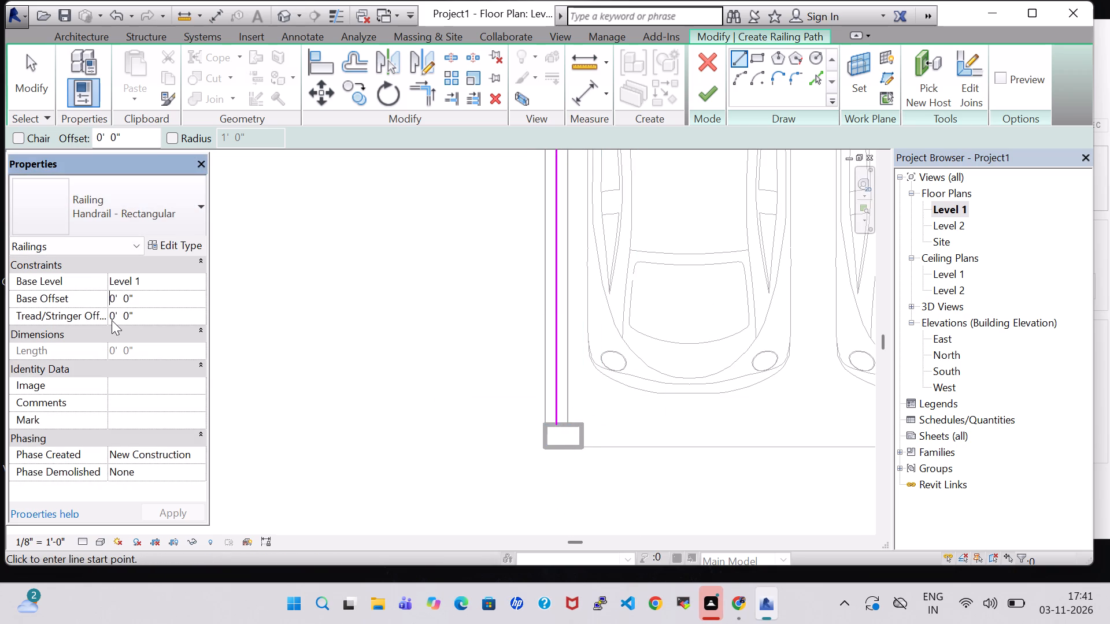
key("Right")
key("BackSpace")
key("4")
key("Return")
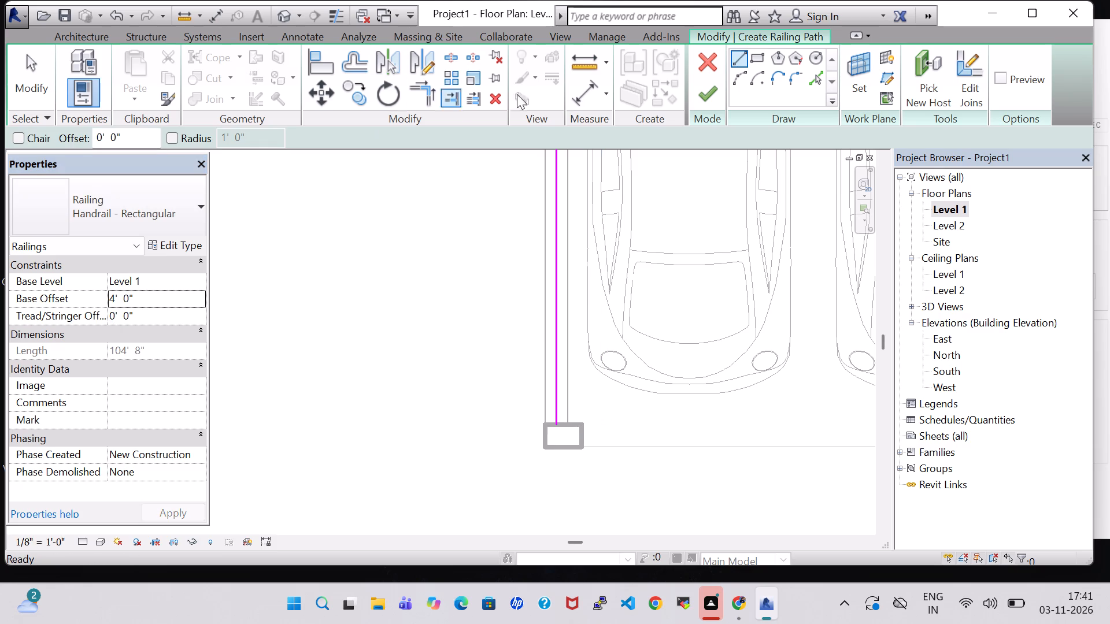
left_click(717, 90)
left_click(421, 283)
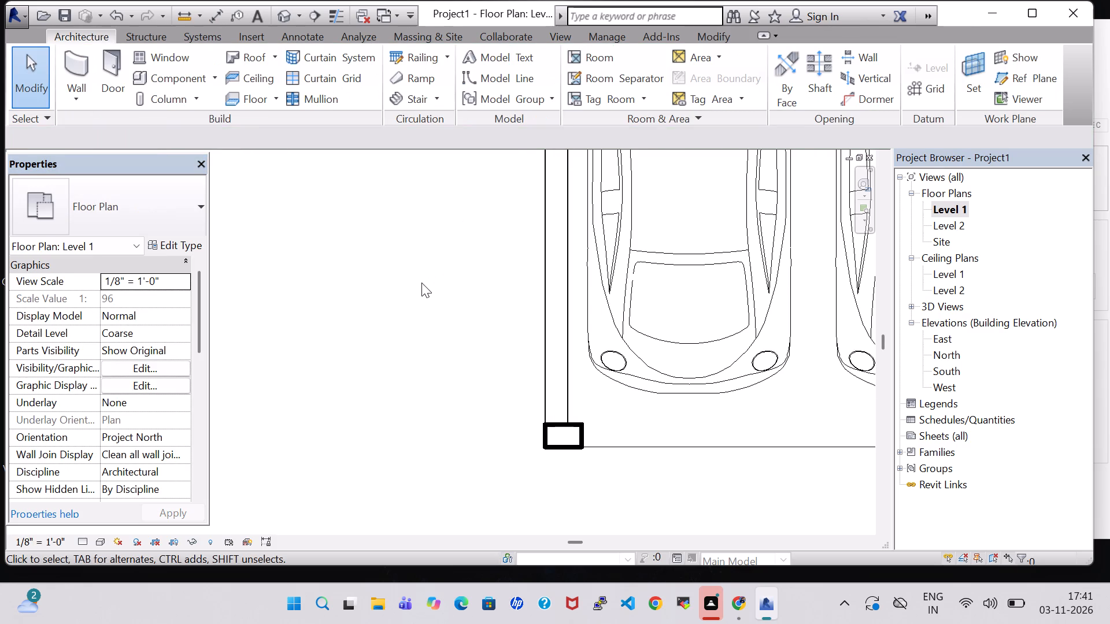
Create a second railing from the southeast end of the house wall to the compound corner and 18' west along the front compound wall to the column.
scroll(421, 283, "down", 4)
scroll(471, 329, "down", 4)
middle_click_drag(691, 412, 565, 399)
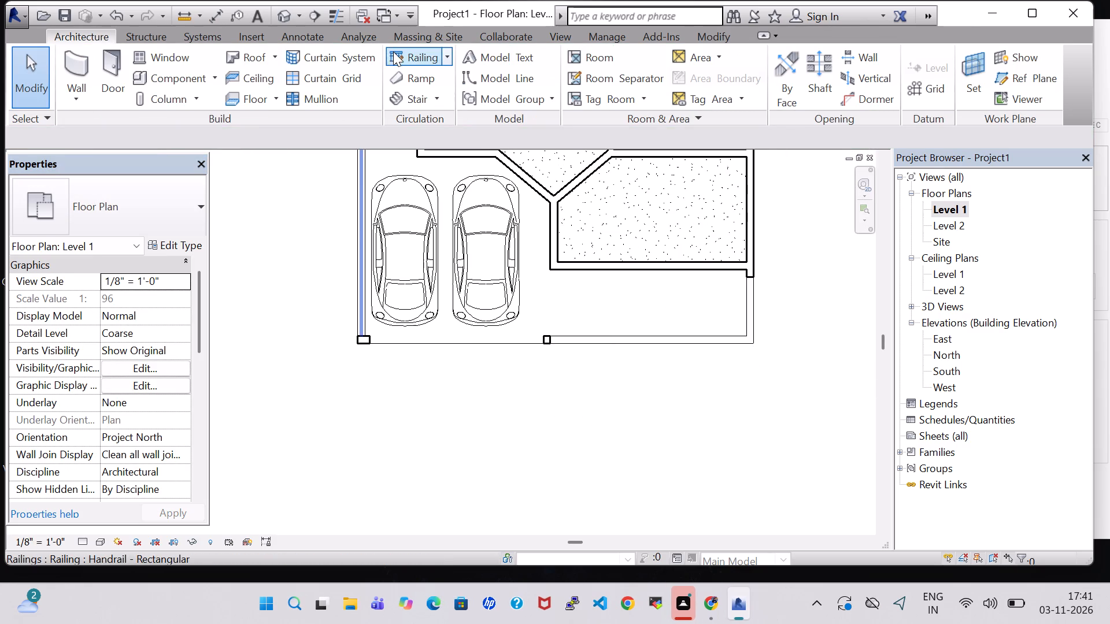
left_click(399, 55)
scroll(749, 329, "up", 5)
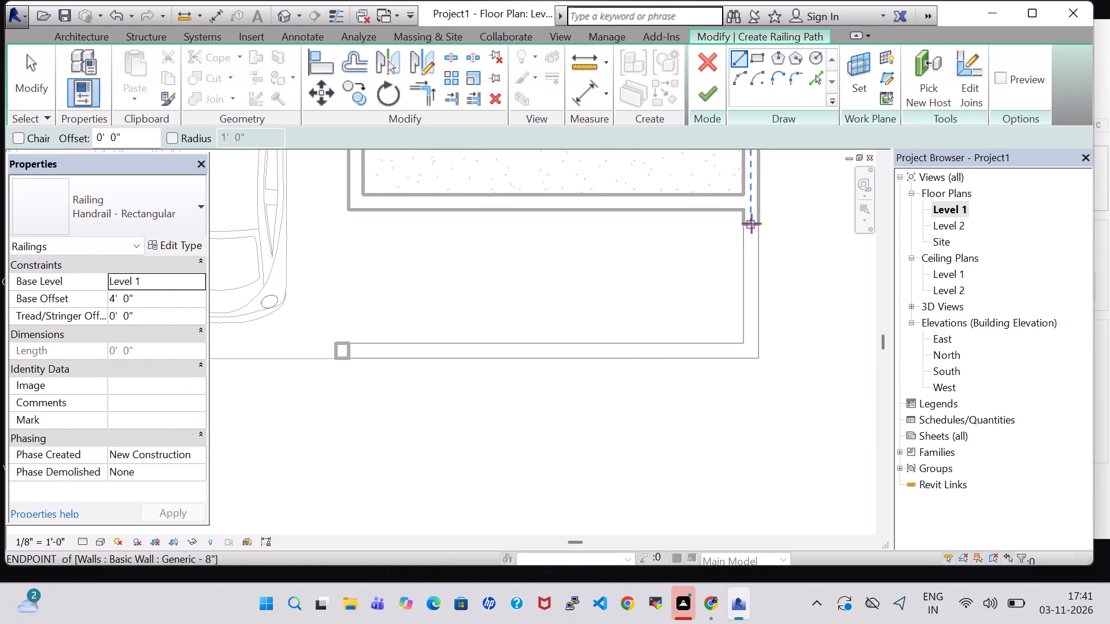
left_click(752, 224)
double_click(752, 350)
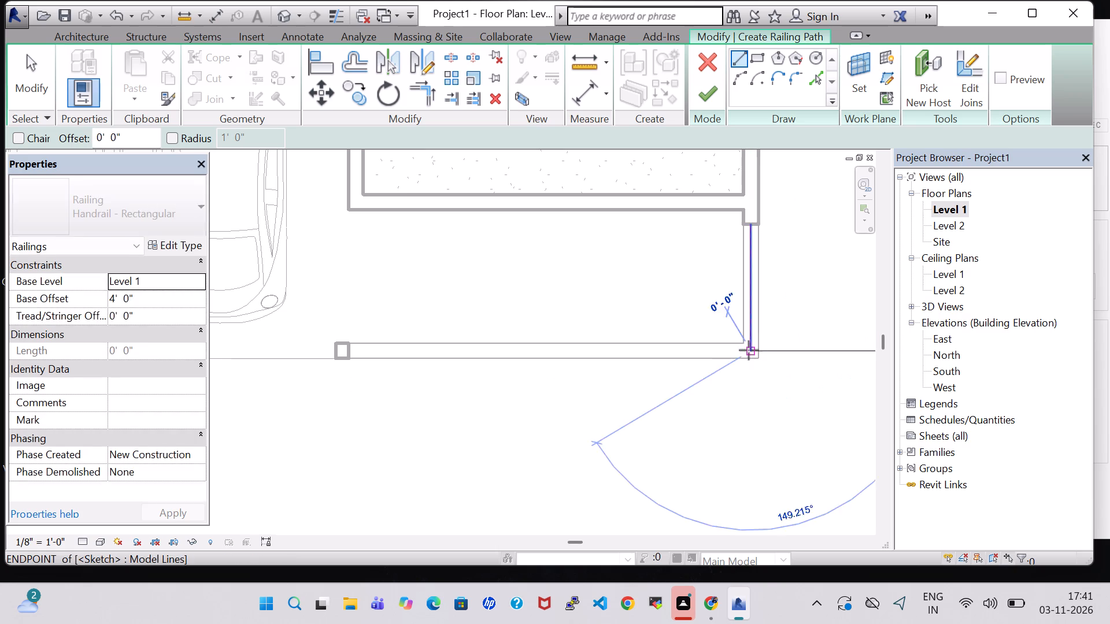
left_click(347, 354)
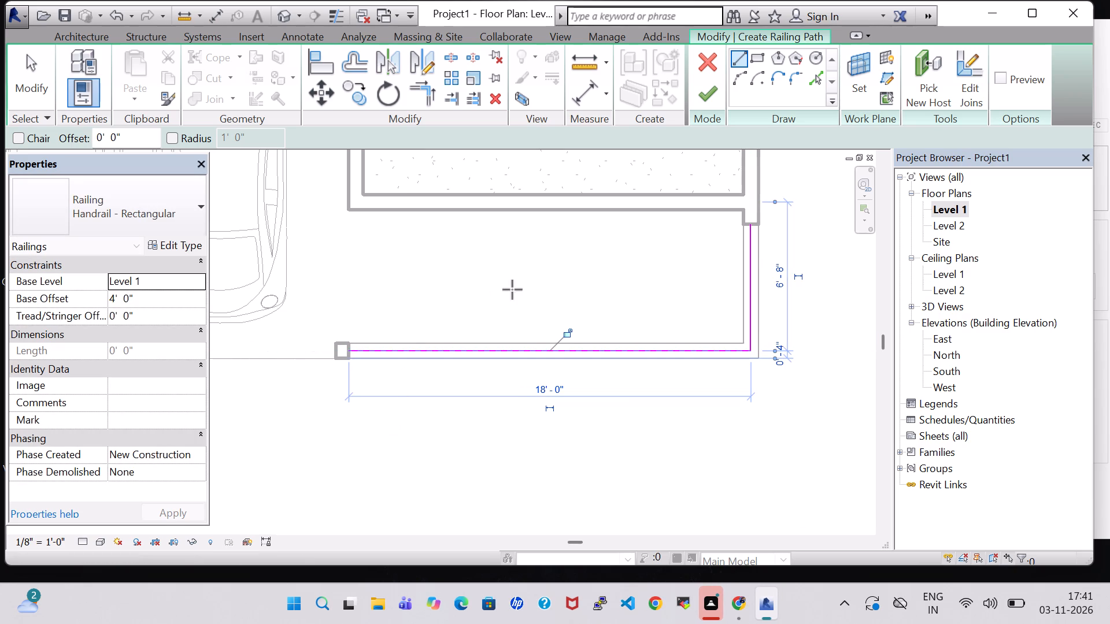
left_click(711, 92)
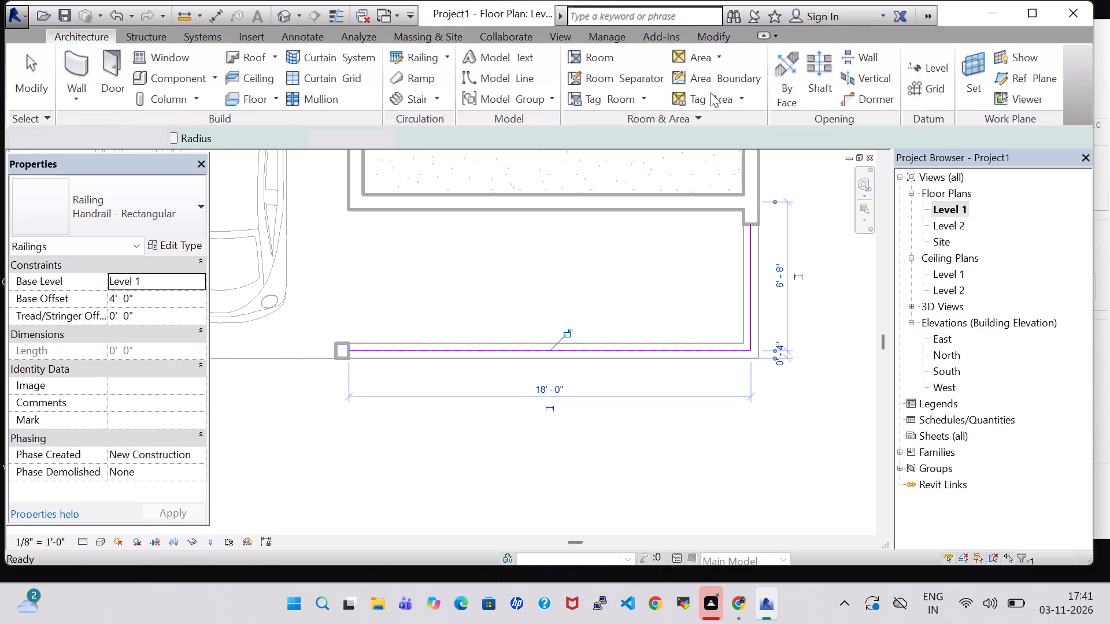
In the 3D view, change the railing along the north and west compound walls to Glass Panel - Bottom Fill.
left_click(285, 9)
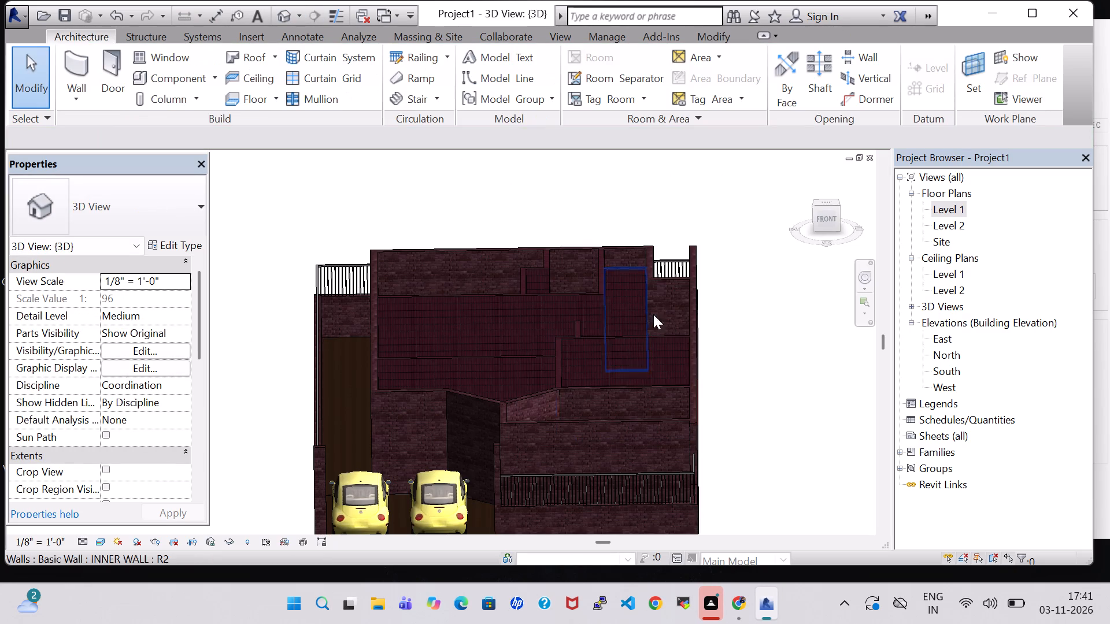
left_click(669, 261)
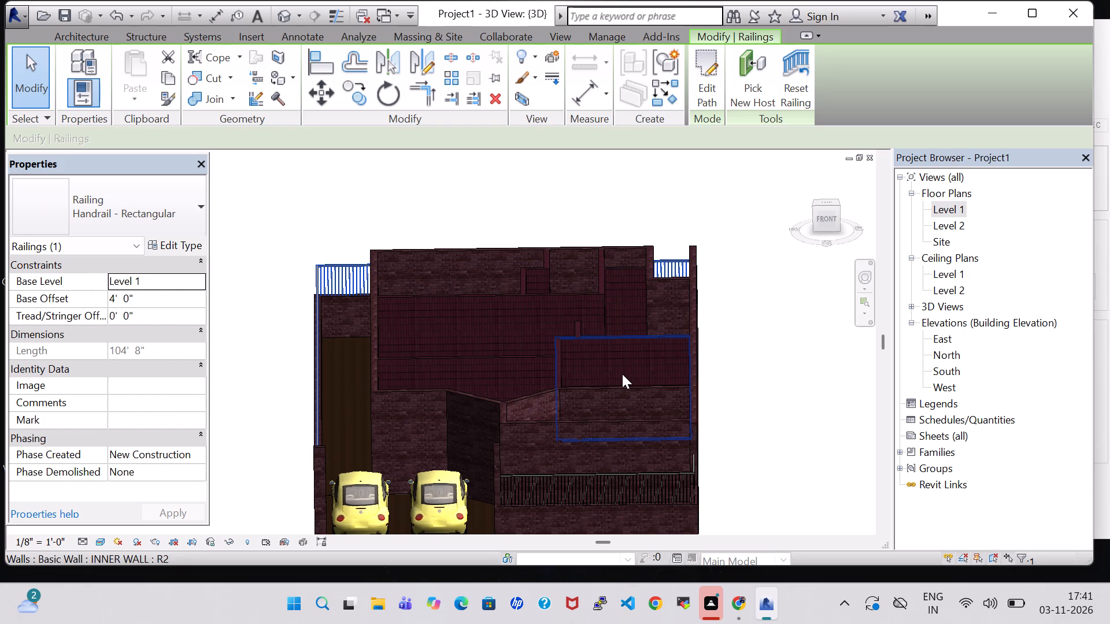
middle_click_drag(792, 340, 617, 413, "shift")
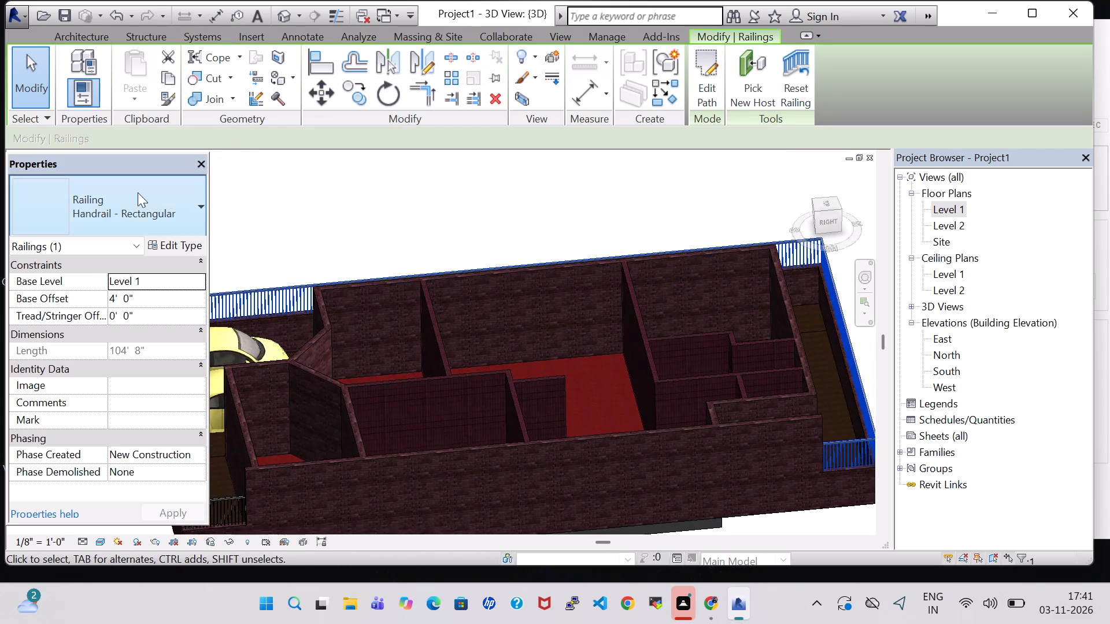
left_click(132, 202)
scroll(139, 215, "up", 7)
scroll(159, 286, "up", 4)
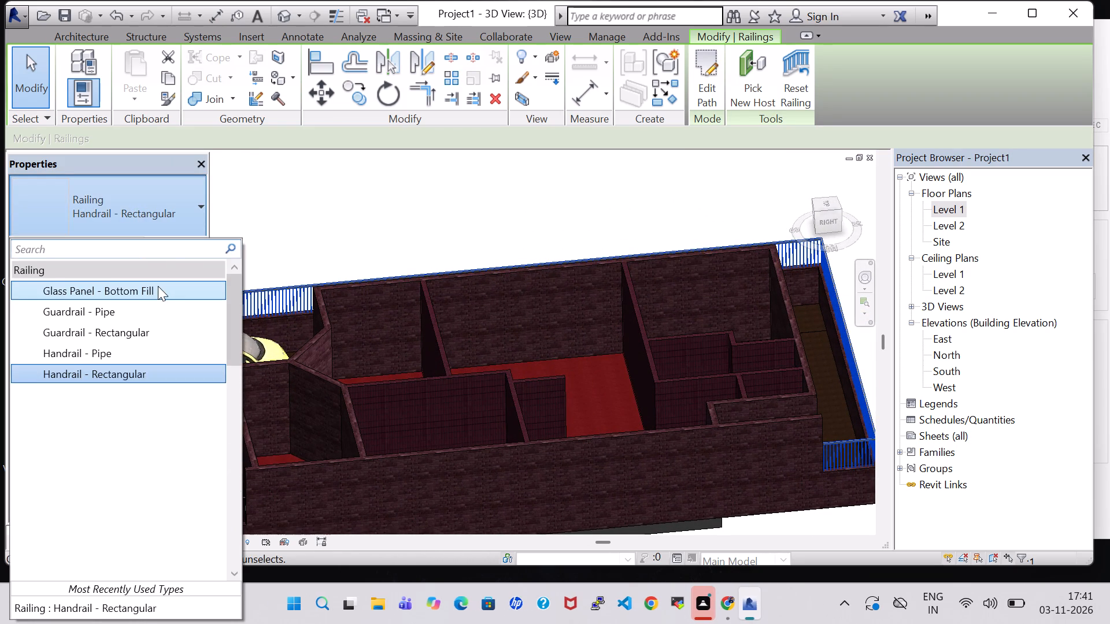
left_click(158, 286)
left_click(433, 168)
Change the railing along the front compound wall and its short east return to Glass Panel - Bottom Fill.
middle_click_drag(396, 211, 501, 212, "shift")
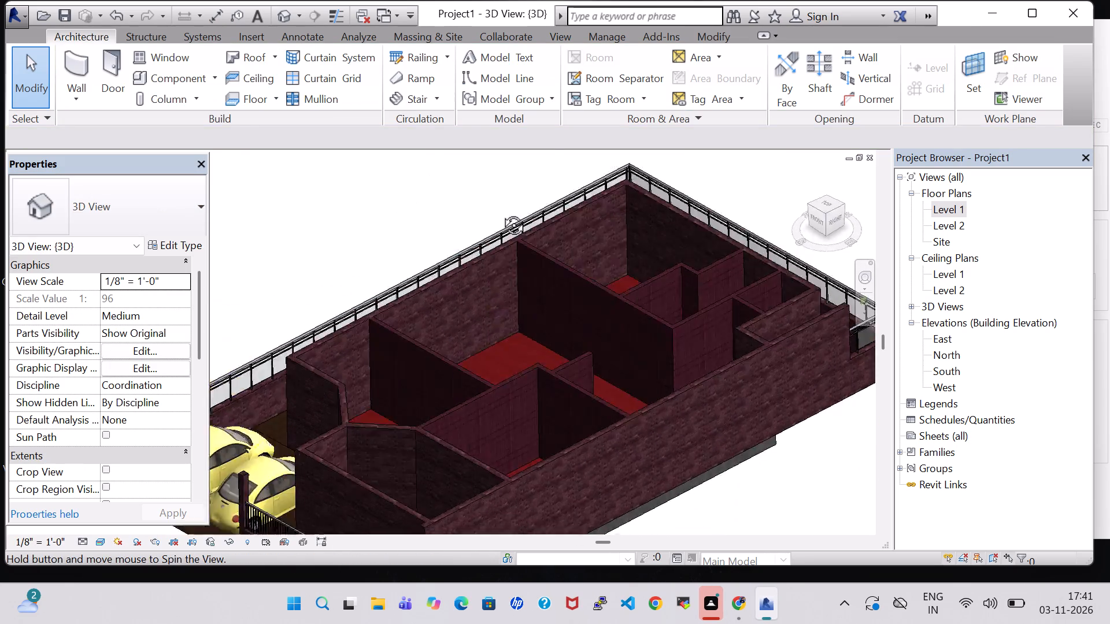
middle_click_drag(501, 212, 550, 210, "shift")
middle_click_drag(763, 431, 778, 238)
middle_click_drag(757, 378, 758, 312)
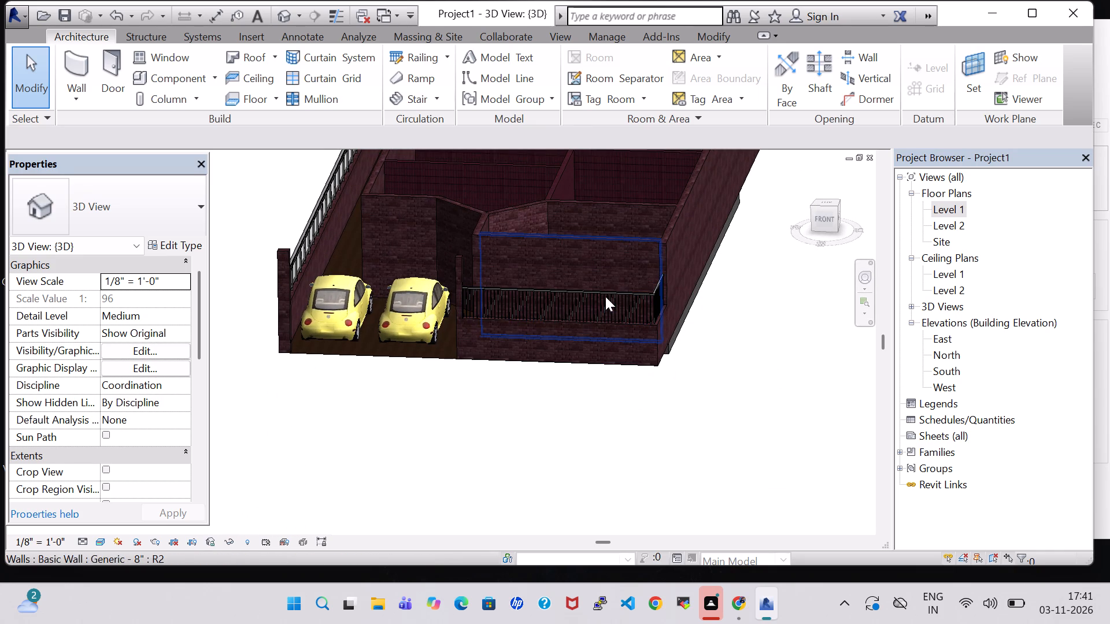
scroll(736, 403, "up", 5)
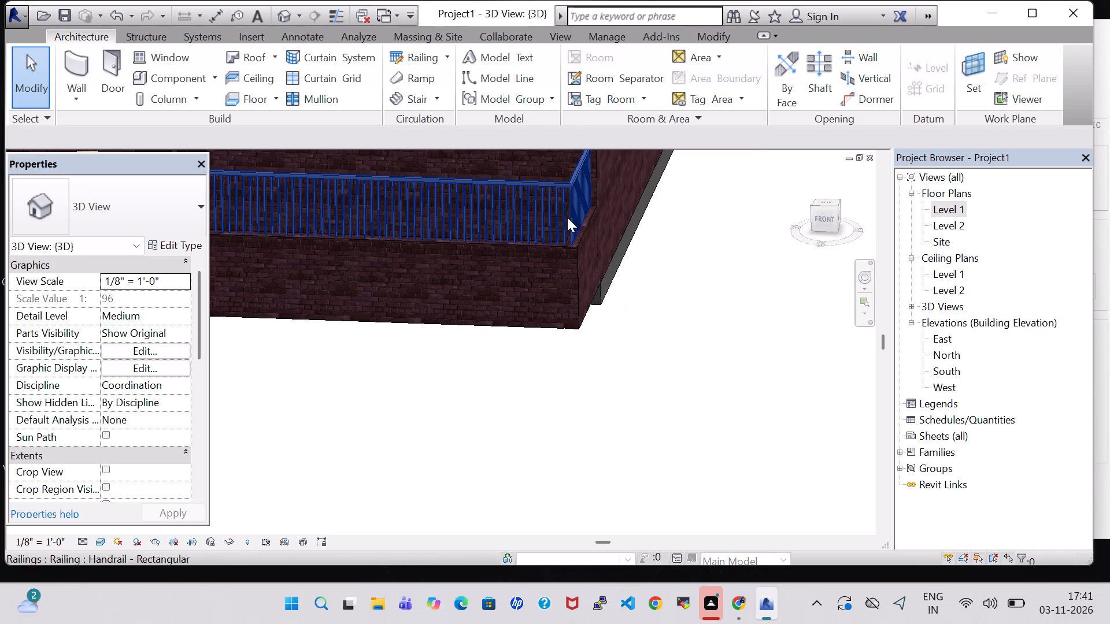
left_click(555, 199)
left_click(729, 370)
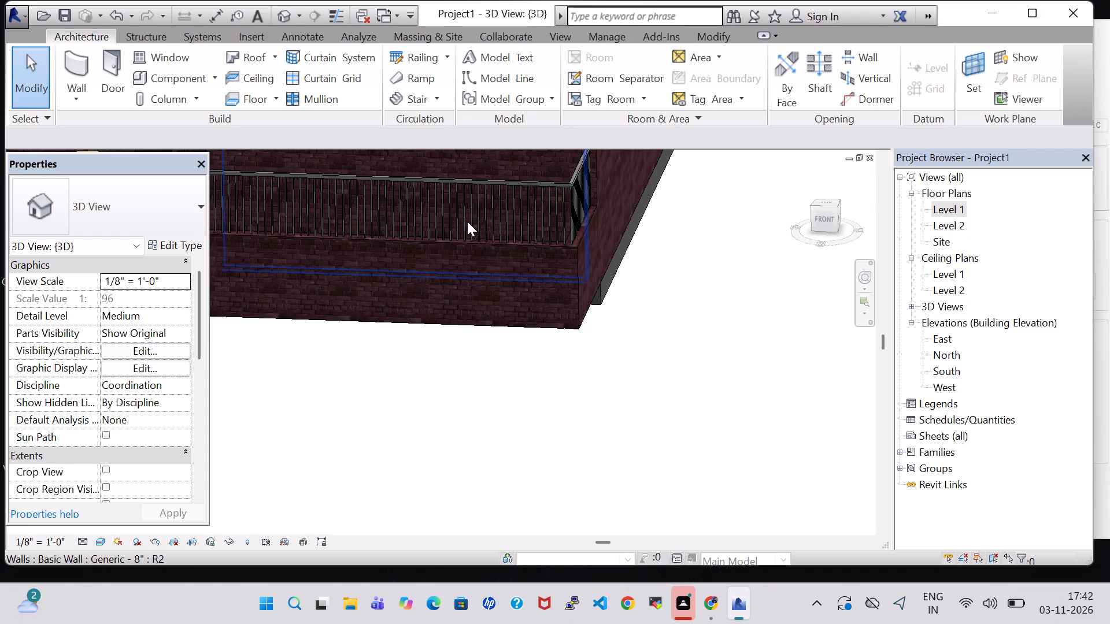
left_click(478, 203)
left_click(731, 406)
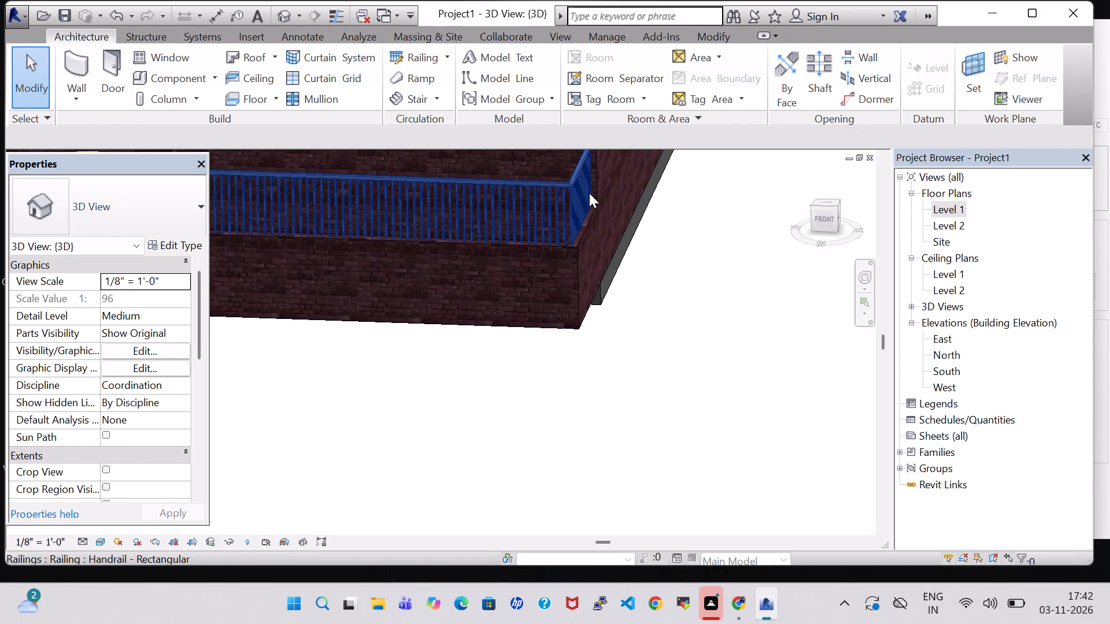
left_click(584, 193)
left_click(176, 215)
scroll(147, 293, "up", 4)
left_click(147, 293)
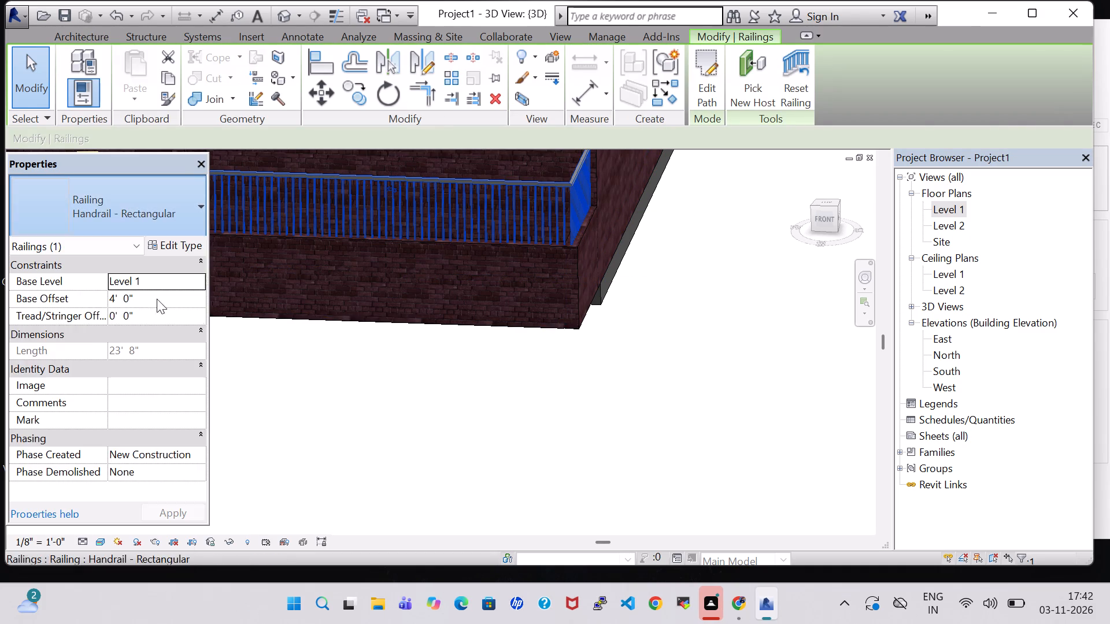
left_click(573, 455)
Examine the house and its glass railings from the front, and from directly above with north up.
scroll(527, 432, "down", 4)
middle_click_drag(485, 432, 499, 431, "shift")
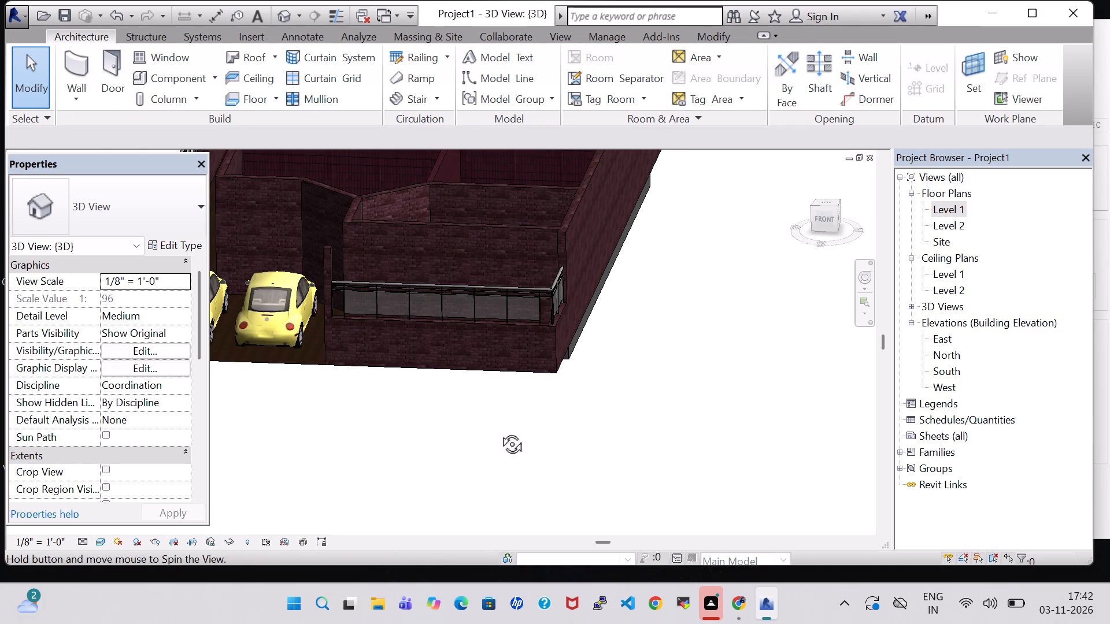
middle_click_drag(499, 431, 502, 441, "shift")
scroll(653, 341, "down", 3)
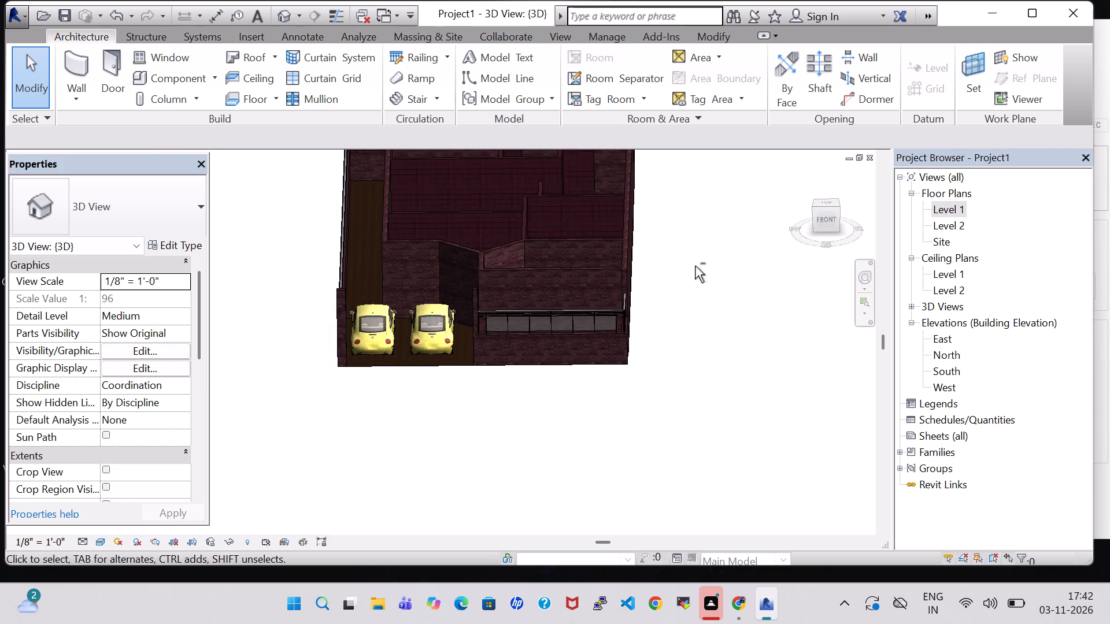
middle_click_drag(695, 266, 700, 318, "shift")
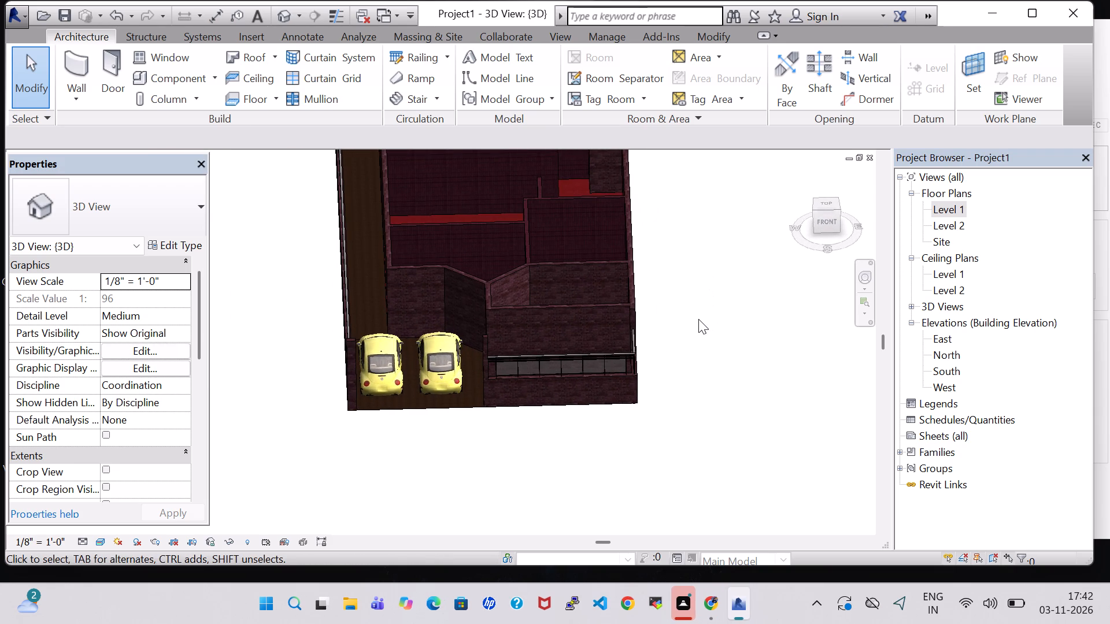
scroll(698, 319, "down", 1)
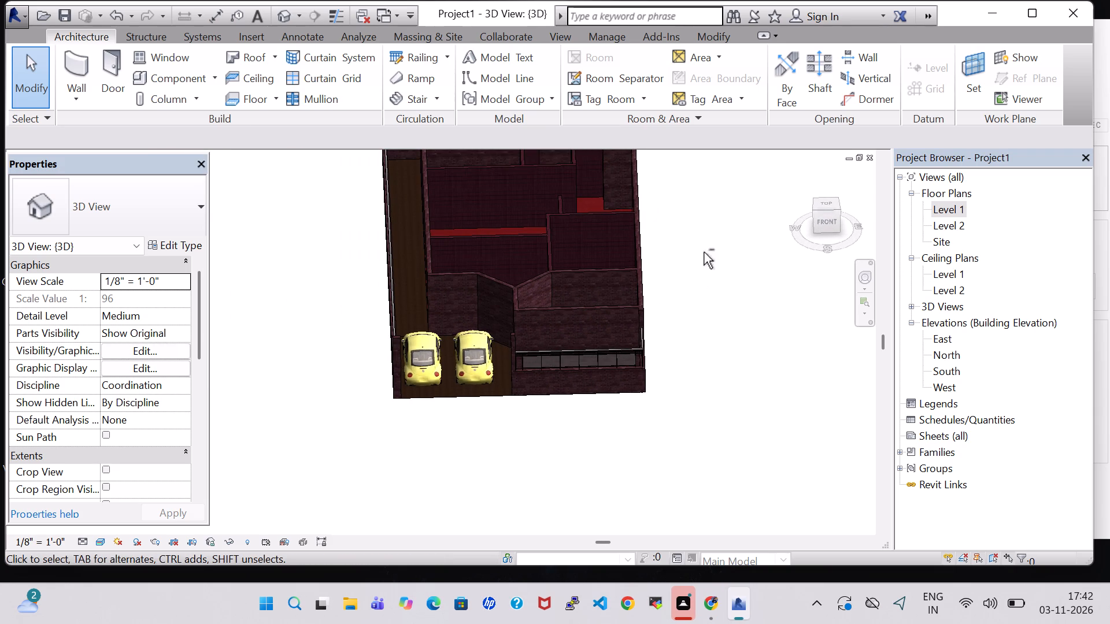
middle_click_drag(704, 252, 712, 360, "shift")
scroll(712, 358, "down", 1, "shift")
middle_click_drag(717, 287, 695, 359, "shift")
middle_click_drag(701, 323, 713, 356)
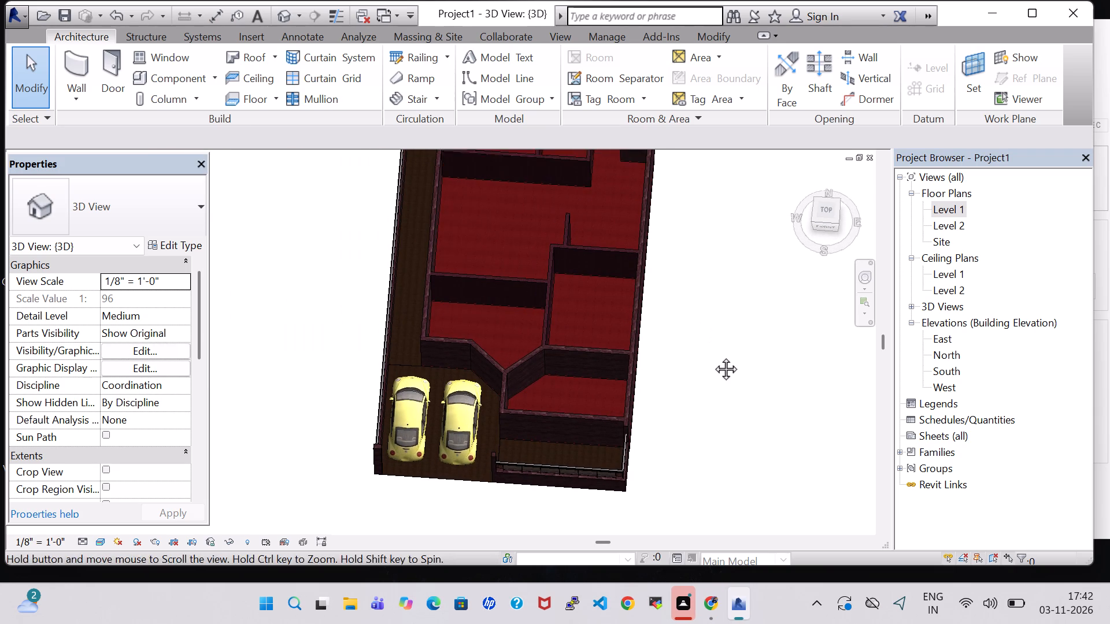
middle_click_drag(713, 356, 719, 373)
middle_click_drag(731, 272, 738, 361, "shift")
scroll(738, 334, "down", 2)
middle_click_drag(731, 251, 728, 300, "shift")
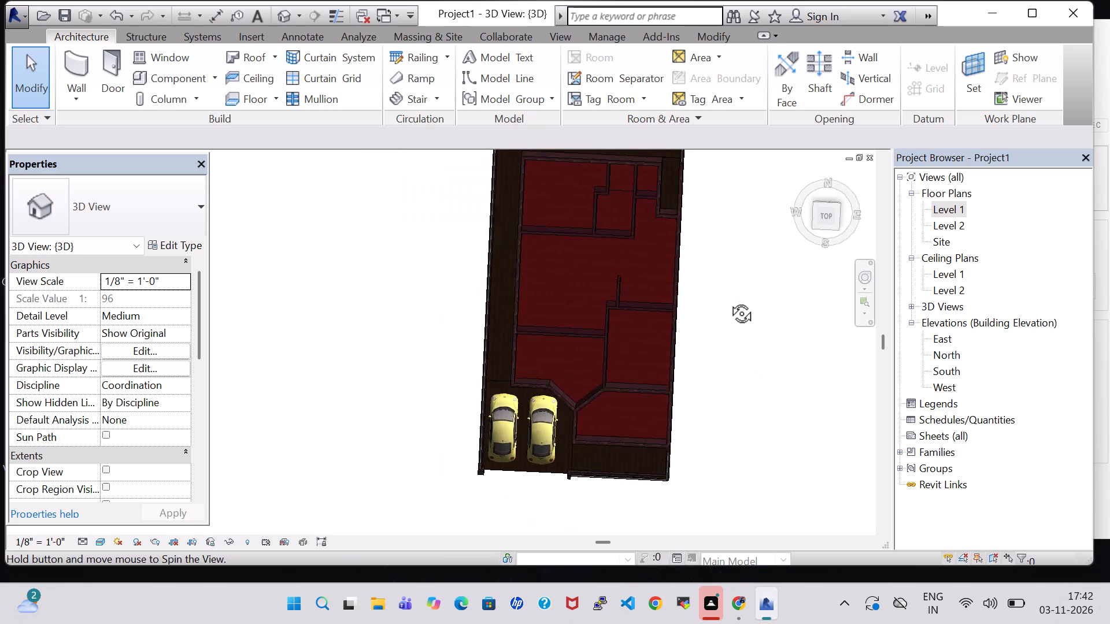
middle_click_drag(728, 300, 737, 311, "shift")
middle_click_drag(737, 289, 714, 337)
scroll(714, 337, "down", 1)
middle_click_drag(714, 332, 712, 339, "shift")
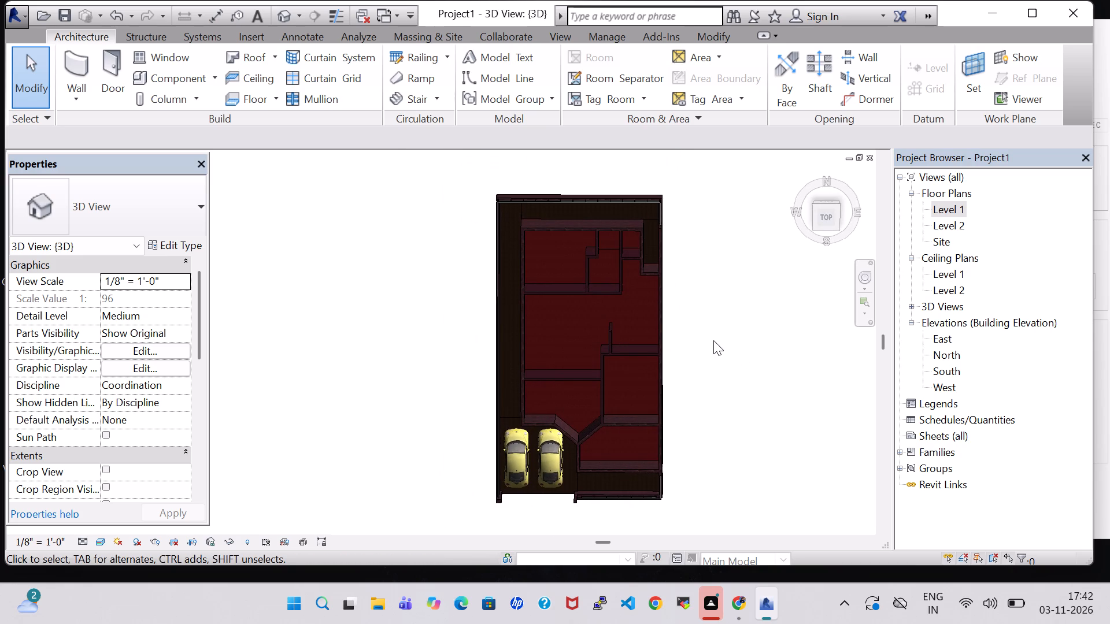
middle_click_drag(715, 328, 715, 377, "shift")
scroll(715, 377, "up", 1, "shift")
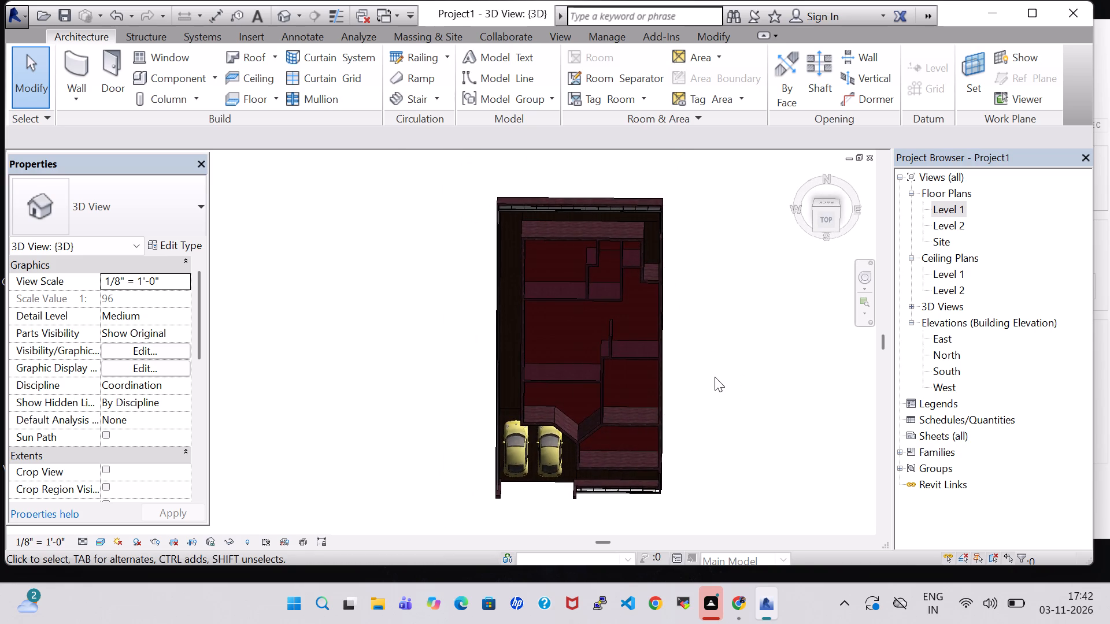
scroll(715, 377, "up", 2, "shift")
scroll(715, 377, "down", 1)
middle_click_drag(715, 377, 711, 338, "shift")
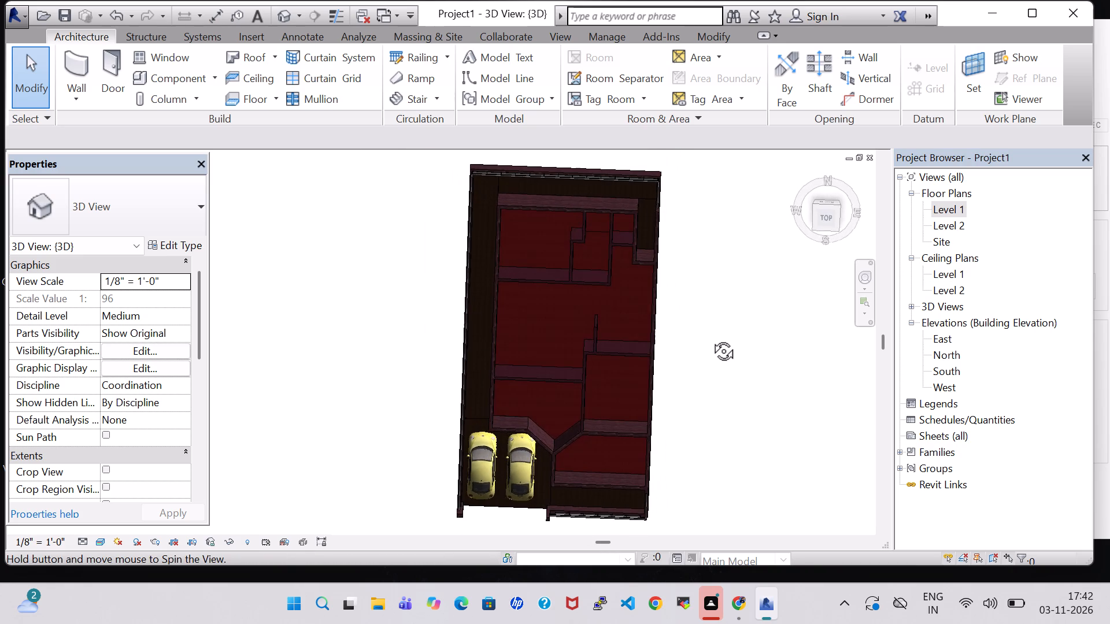
middle_click_drag(711, 338, 719, 327, "shift")
left_click(830, 182)
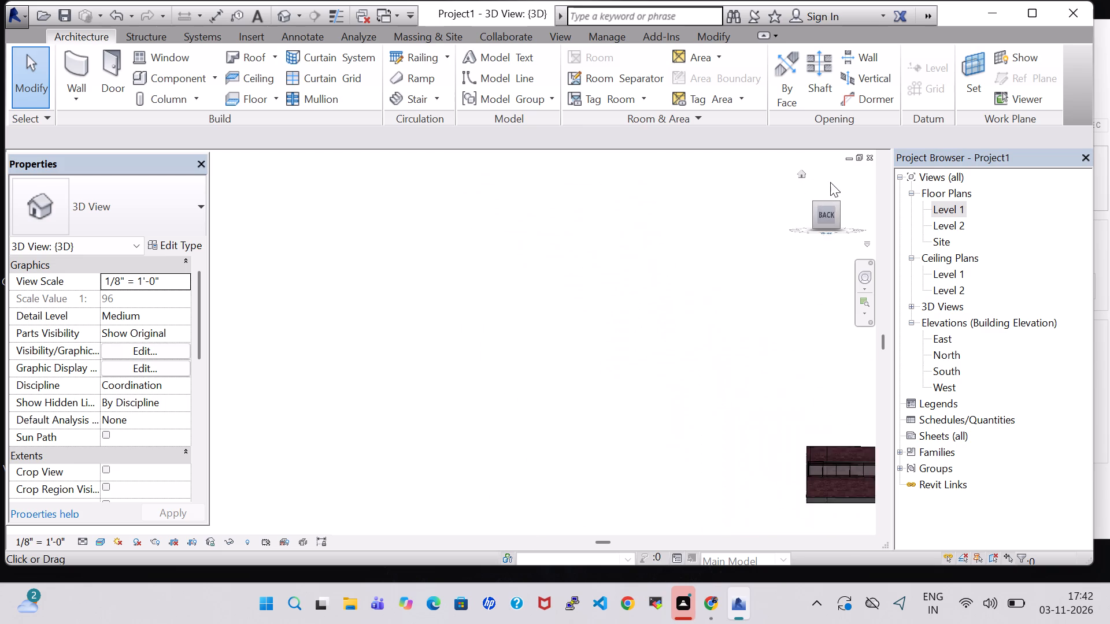
left_click(828, 192)
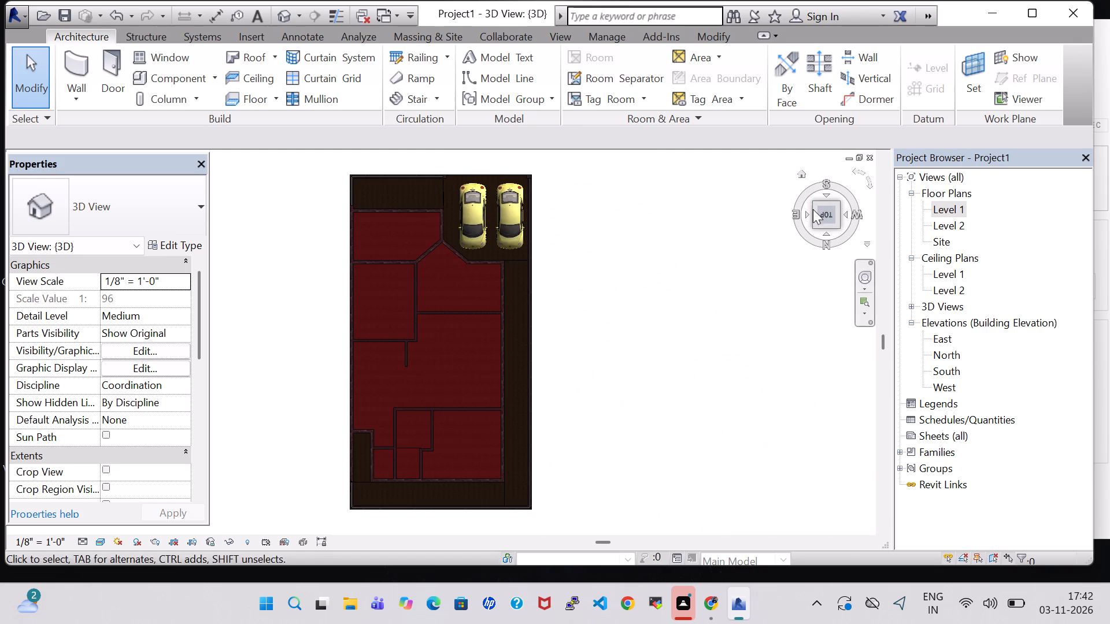
left_click(859, 172)
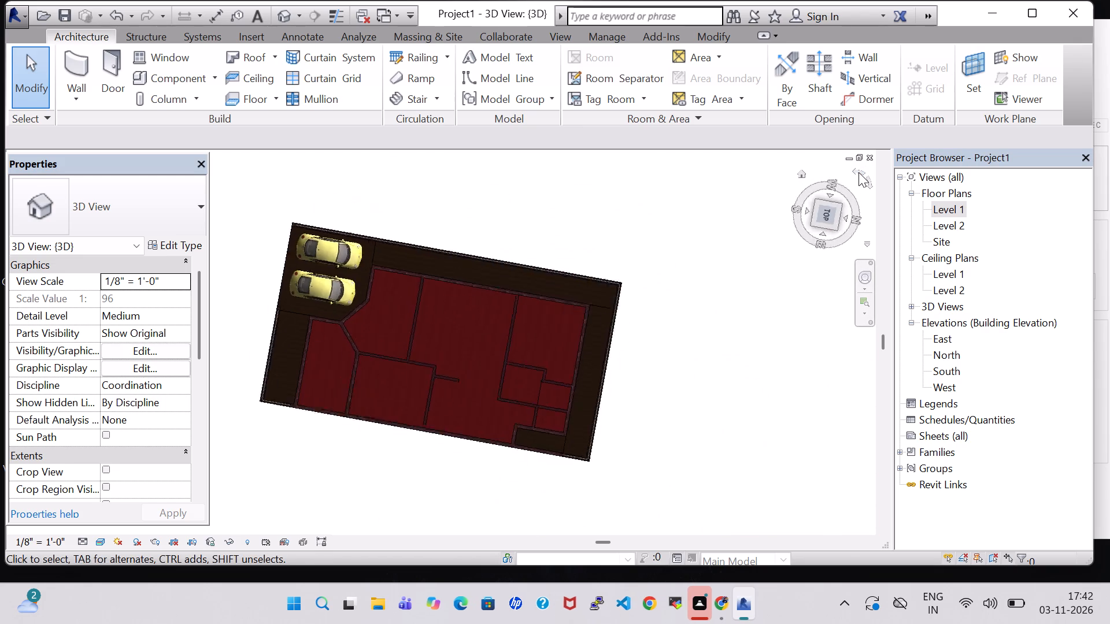
left_click(859, 172)
scroll(516, 226, "up", 1)
middle_click_drag(616, 269, 655, 258)
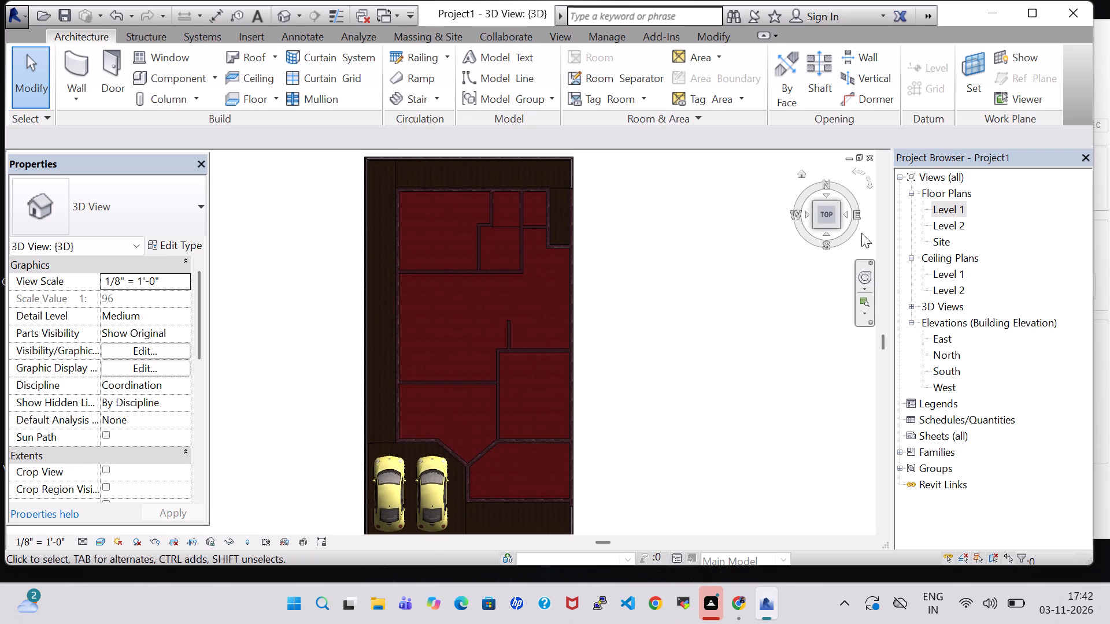
In the Level 1 plan, place a Single-Flush 36" x 84" door in the northwest bedroom's east wall, 4'-0" from each end, swinging east.
double_click(941, 206)
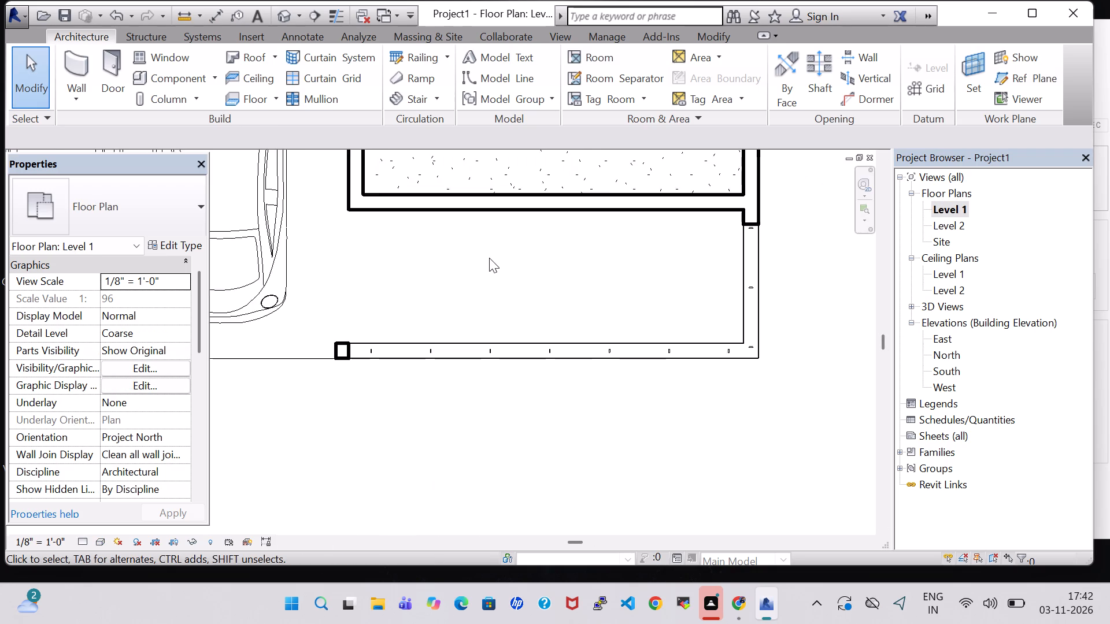
scroll(489, 258, "down", 8)
middle_click_drag(589, 238, 624, 341)
scroll(624, 341, "down", 2)
middle_click_drag(665, 251, 656, 324)
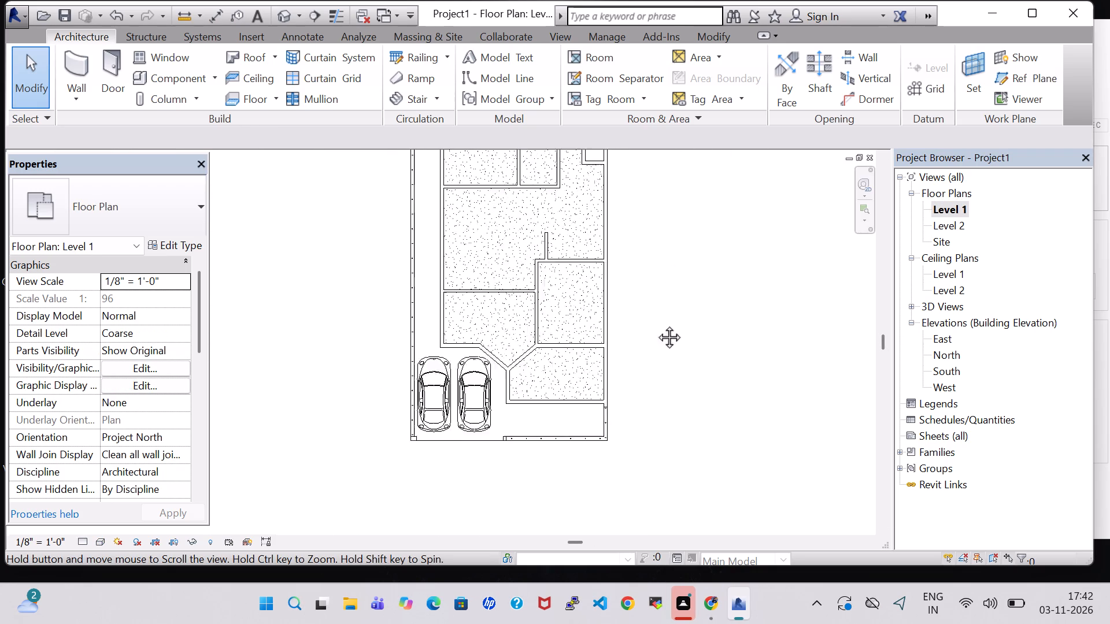
middle_click_drag(656, 324, 656, 383)
scroll(670, 359, "down", 1)
middle_click_drag(670, 359, 655, 350)
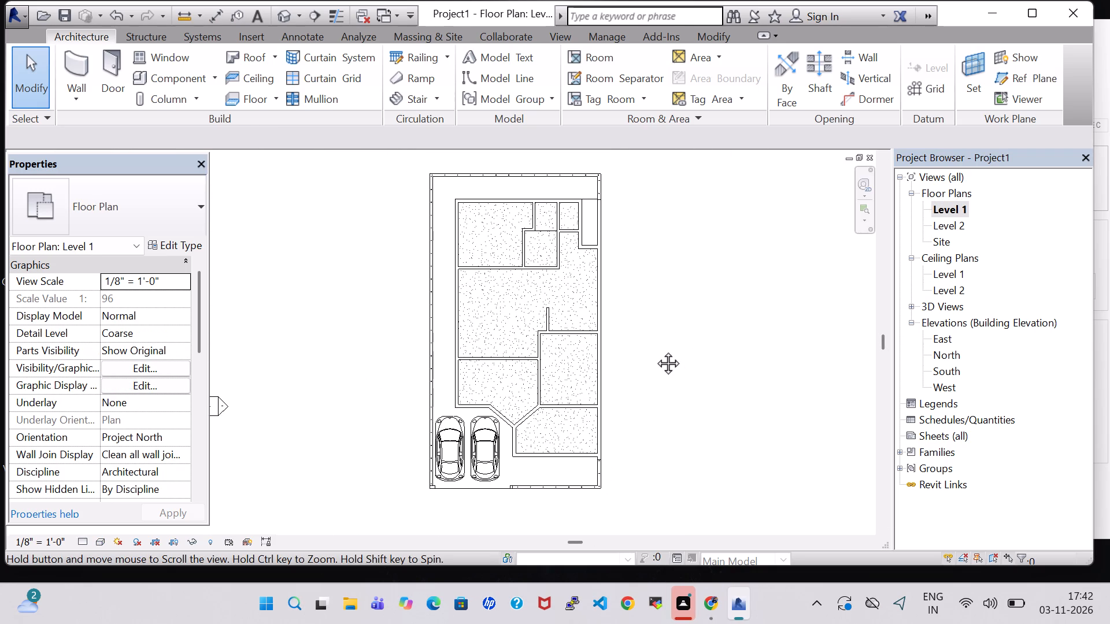
middle_click_drag(655, 350, 651, 346)
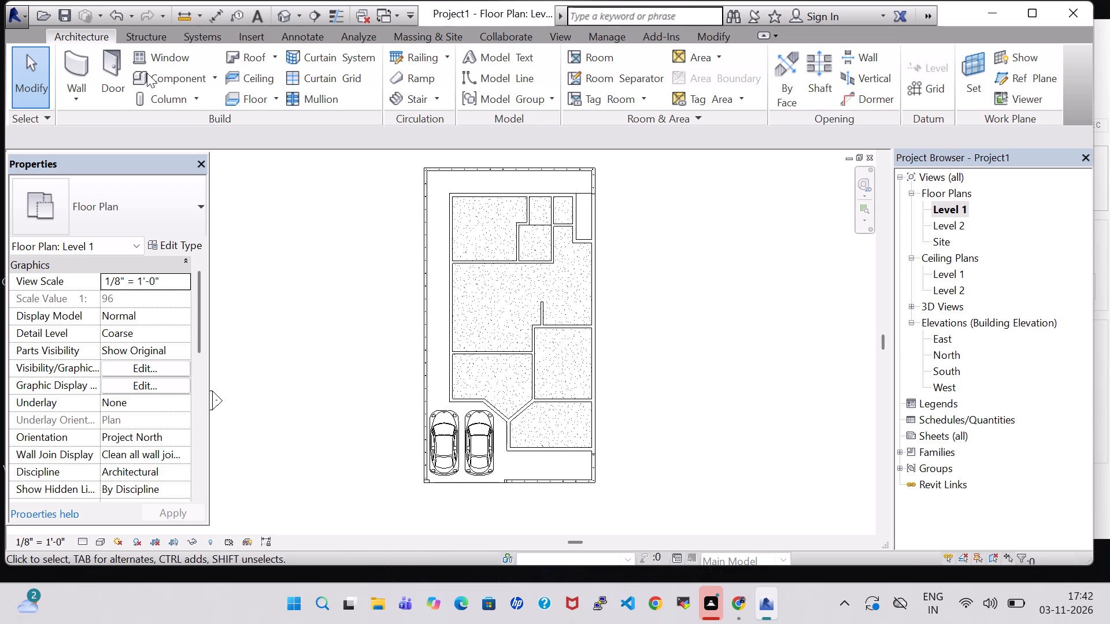
left_click(112, 55)
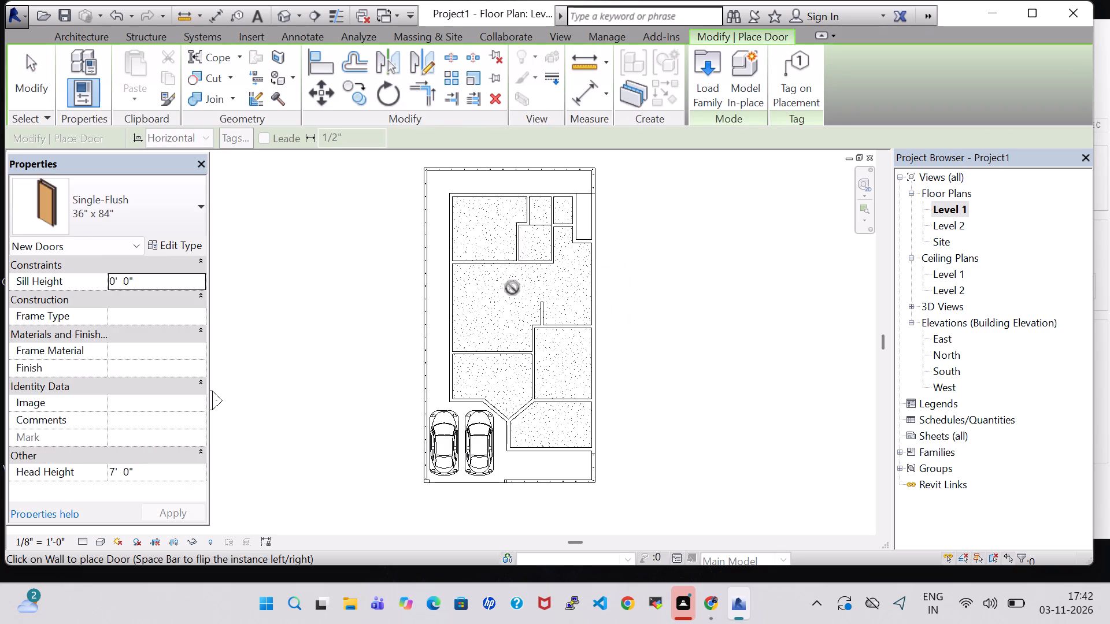
scroll(512, 288, "up", 5)
middle_click_drag(522, 269, 487, 352)
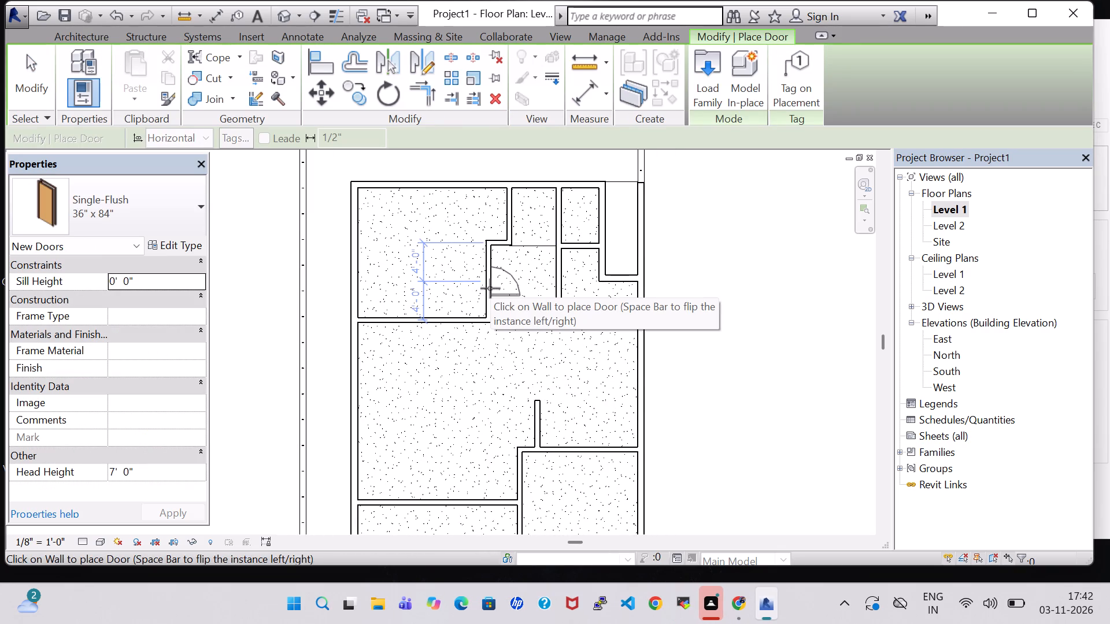
key("space")
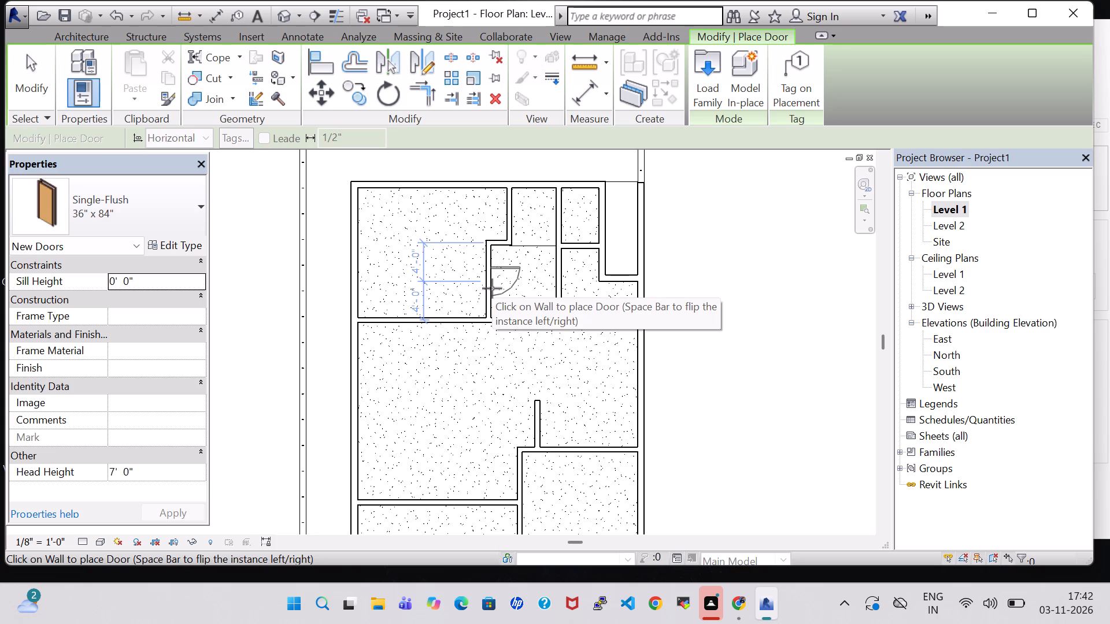
left_click(492, 288)
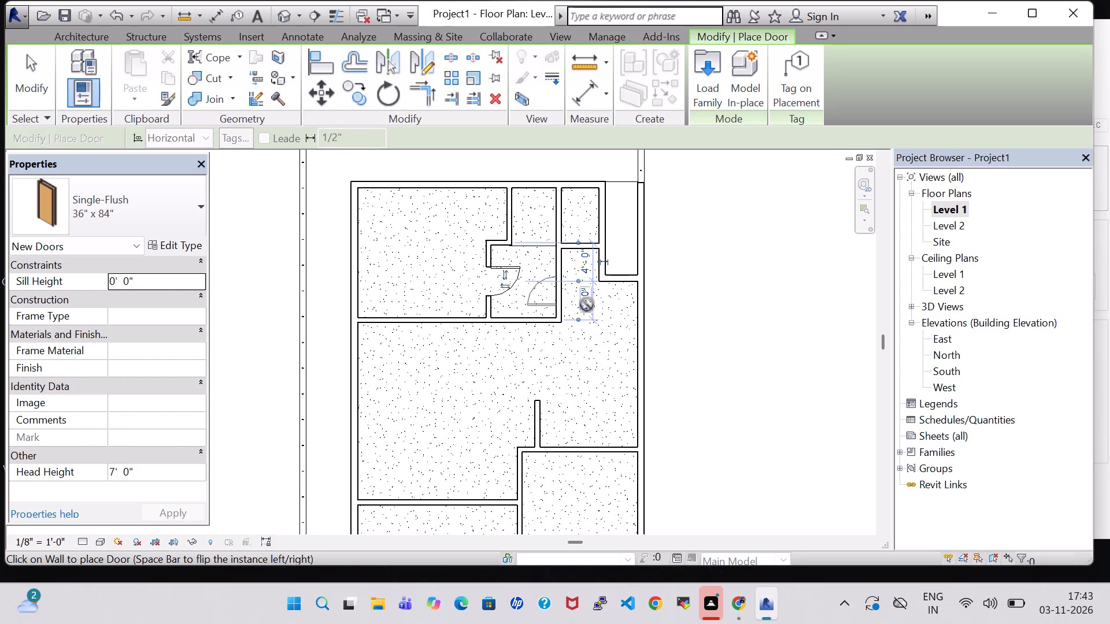
Place another 36" x 84" door in the north wall of the small northeast room, hinged on the west and swinging inward.
key("space")
left_click(585, 192)
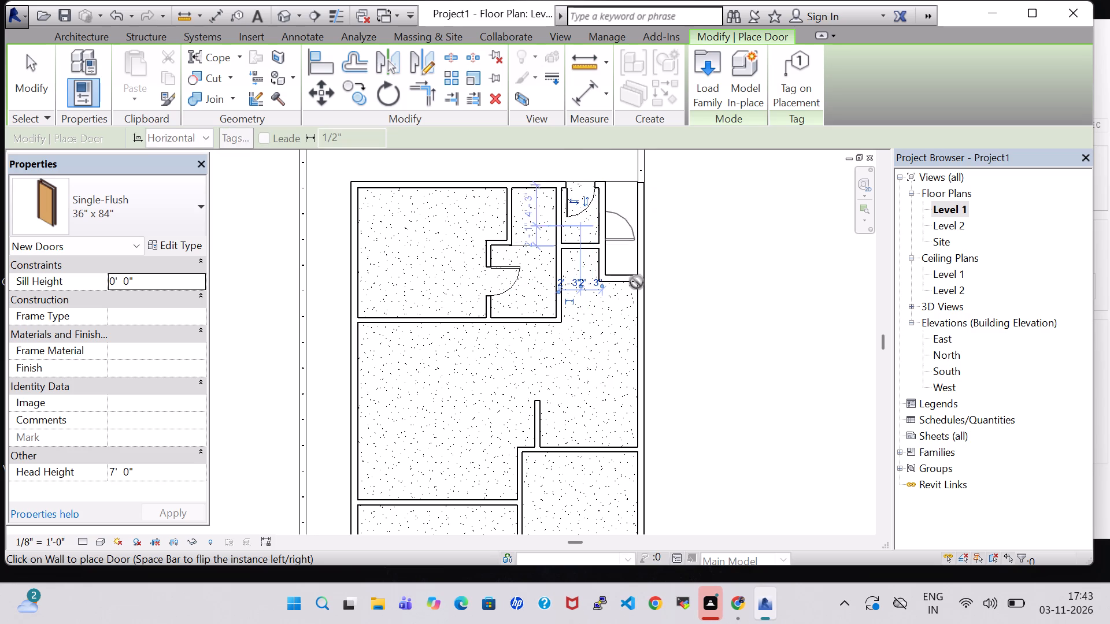
scroll(683, 337, "down", 2)
key("Escape")
key("Escape")
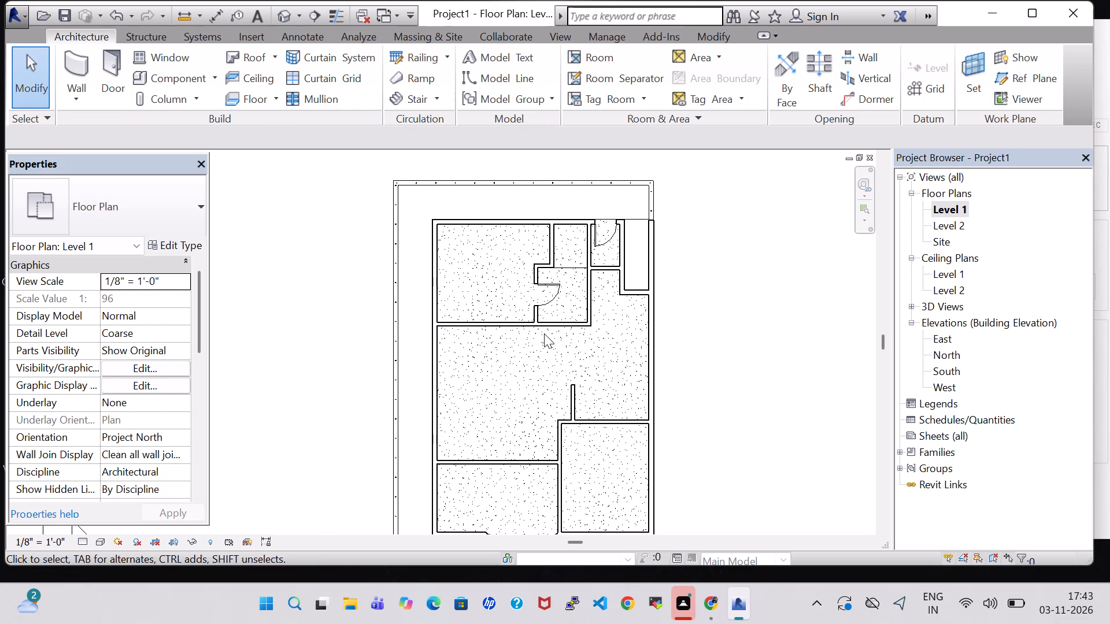
Place a 36" x 84" door in the wall south of the small northeast room, between the passage and the east recess, swinging into the passage.
scroll(544, 333, "up", 6)
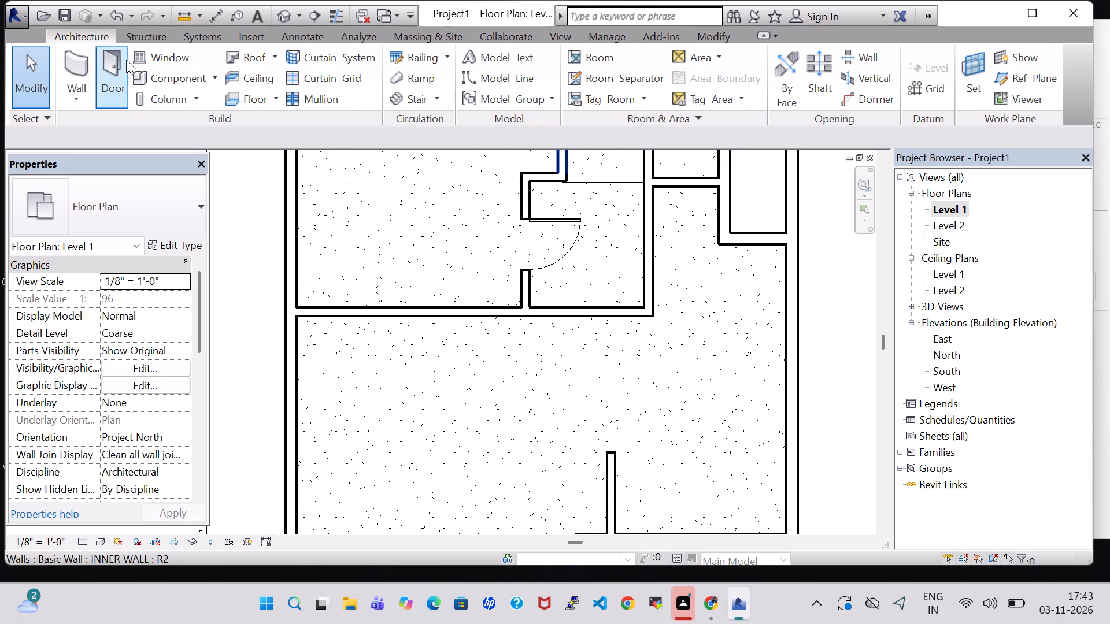
left_click(95, 64)
left_click(90, 28)
left_click(91, 43)
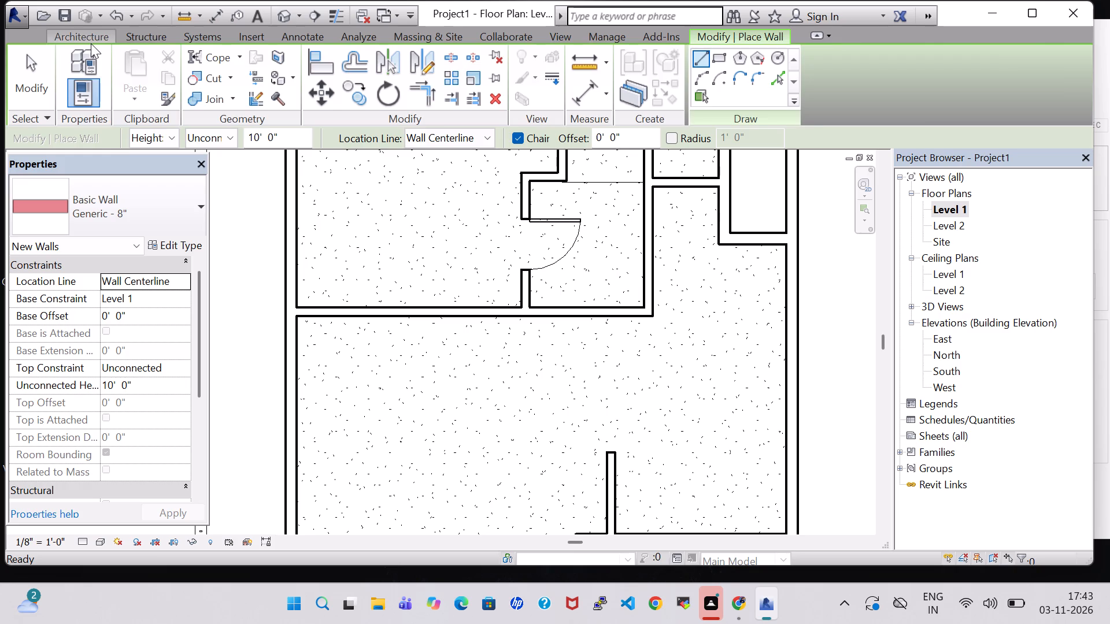
left_click(97, 58)
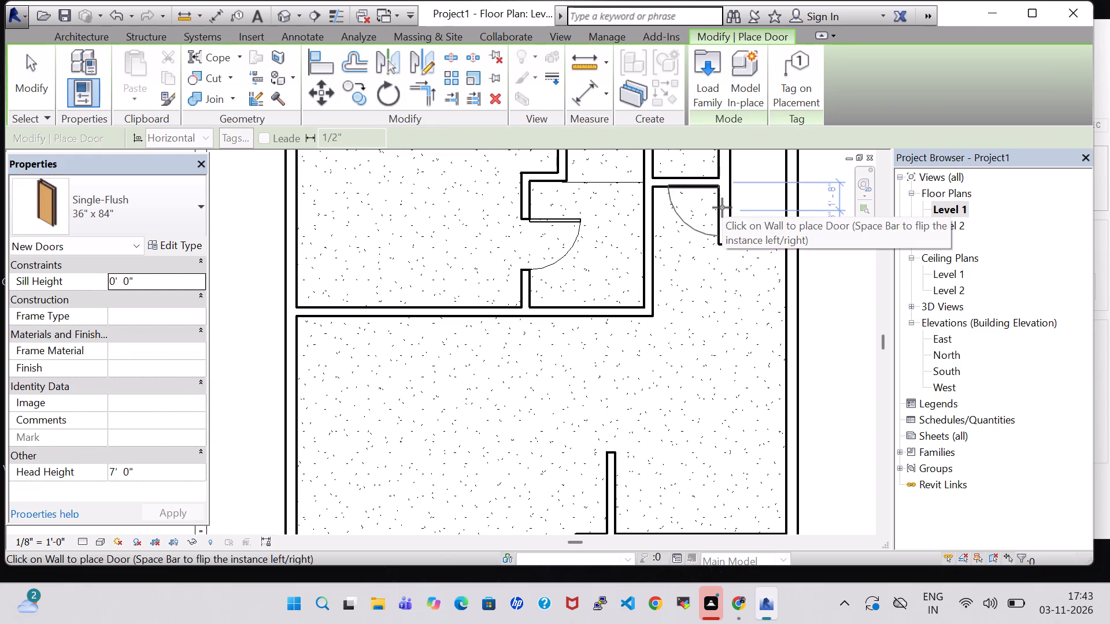
middle_click_drag(722, 207, 639, 389)
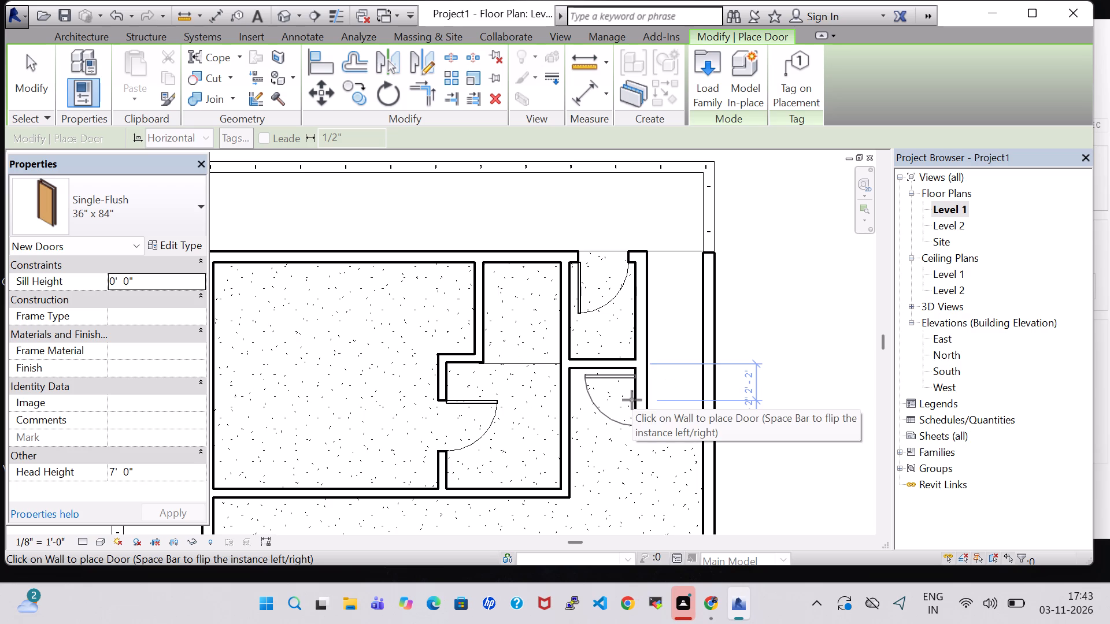
left_click(632, 400)
key("Escape")
key("Escape")
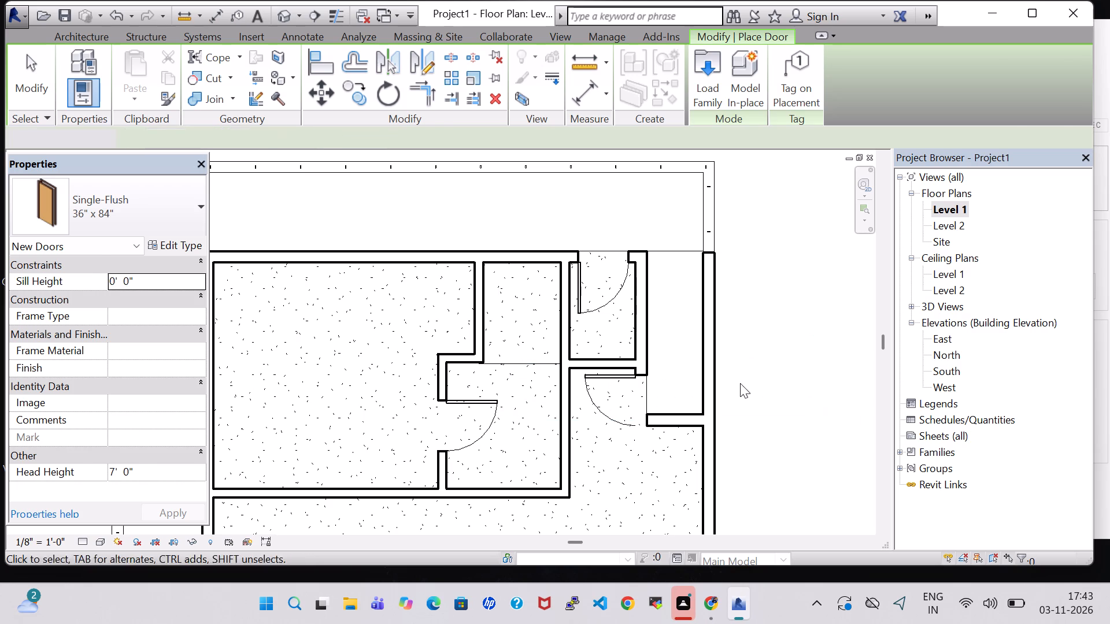
Nudge the short wall at the south end of the east recess slightly south.
left_click(672, 425)
key("Down")
key("Down")
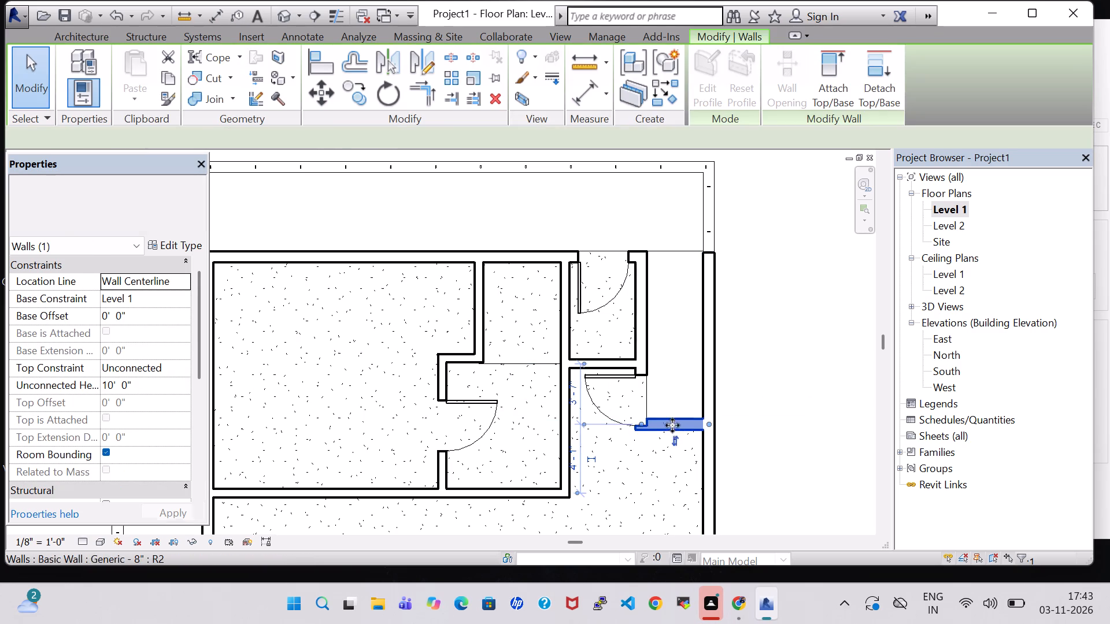
key("Down")
key("Down")
key("Up")
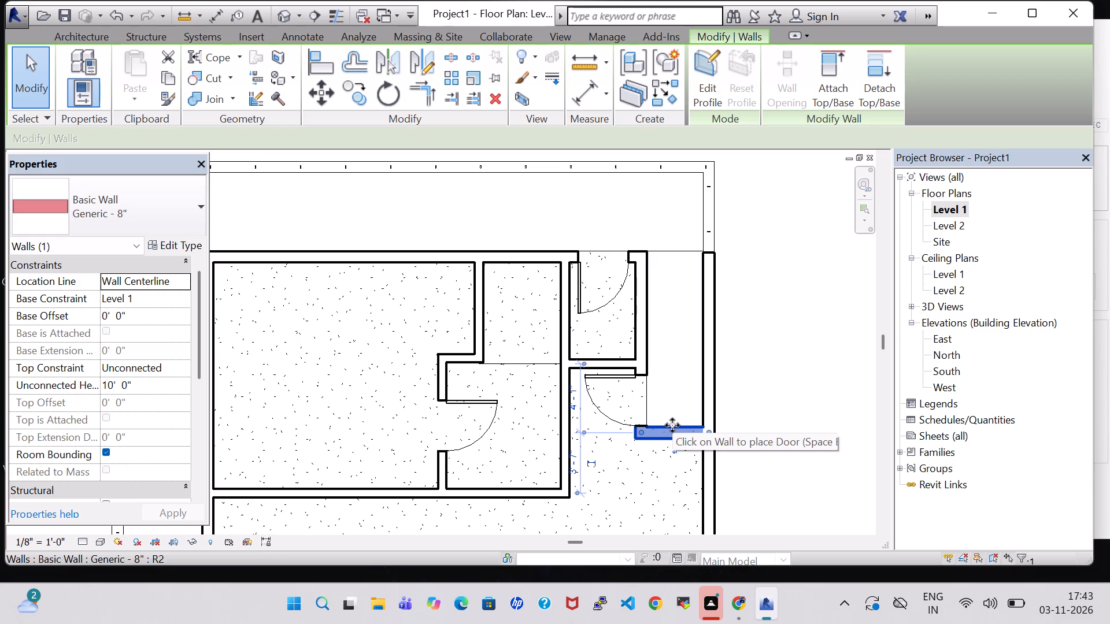
left_click(780, 402)
Nudge the door between the passage and the east recess slightly north.
scroll(779, 402, "down", 2)
middle_click_drag(772, 400, 763, 392)
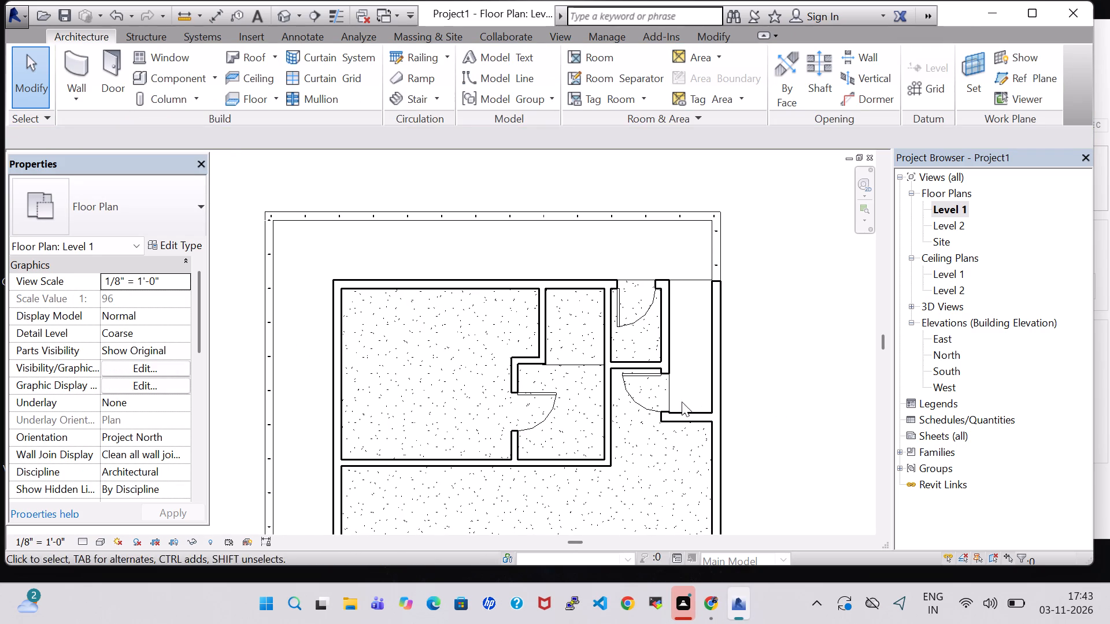
left_click(659, 390)
key("Up")
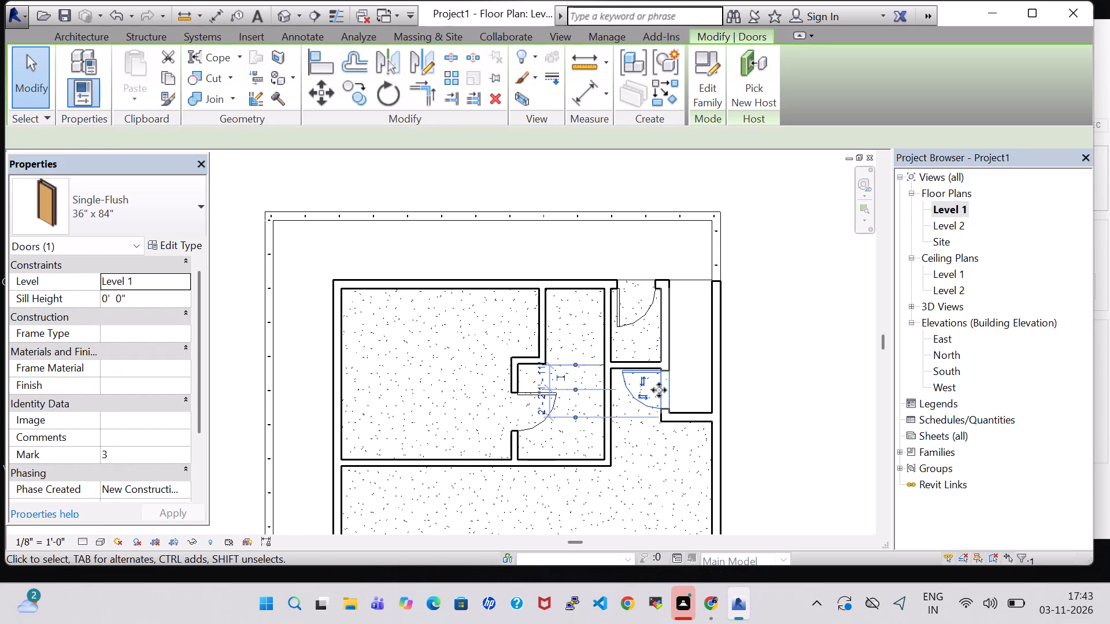
left_click(749, 387)
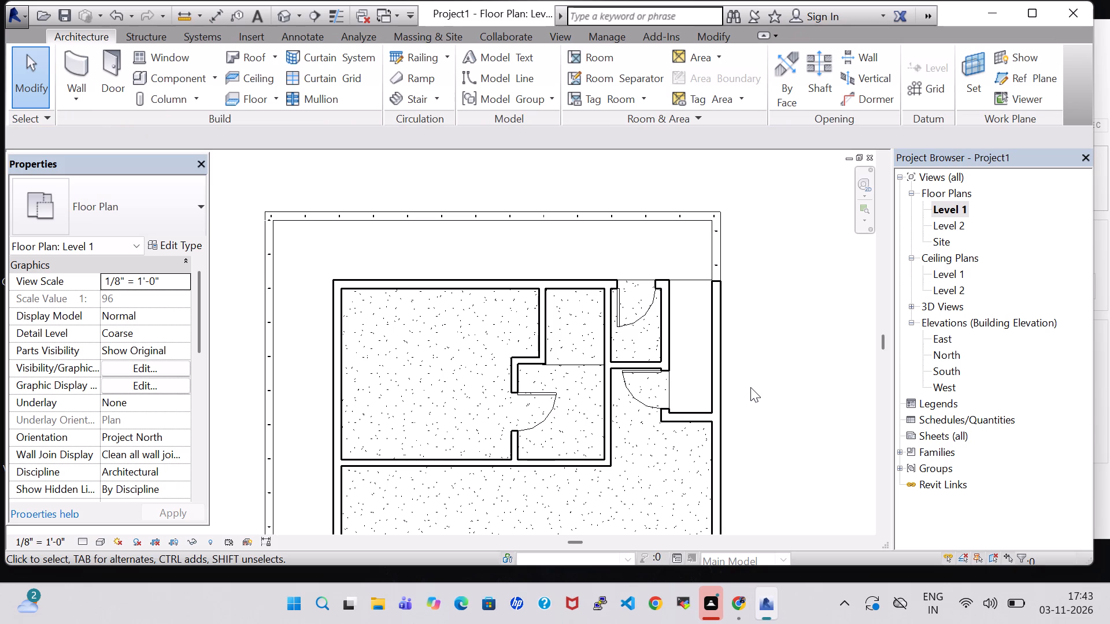
Load the Door-Exterior-Double-Full Glass-Wood_Clad family from the Residential doors library, in the 60" x 80" type.
scroll(763, 374, "down", 1)
middle_click_drag(763, 374, 735, 287)
scroll(735, 287, "down", 1)
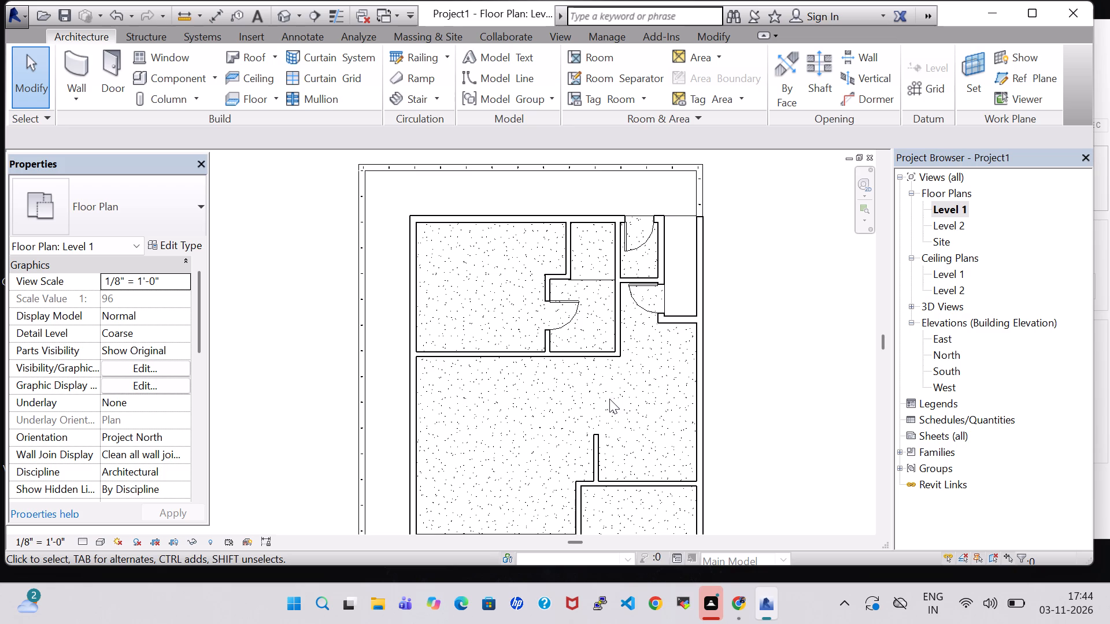
left_click(109, 78)
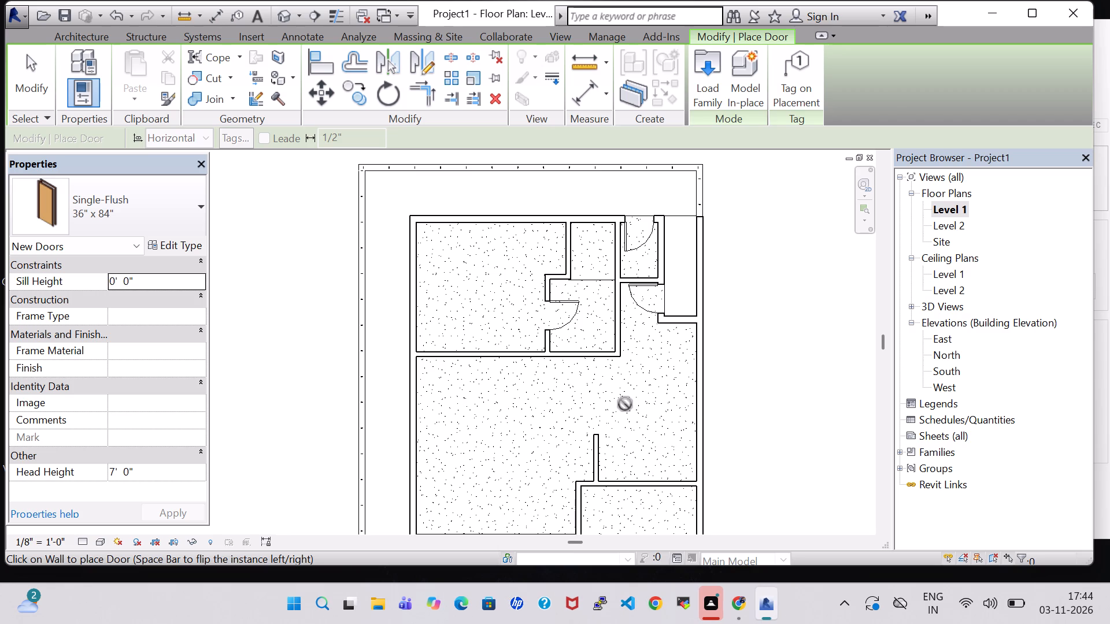
scroll(569, 425, "down", 1)
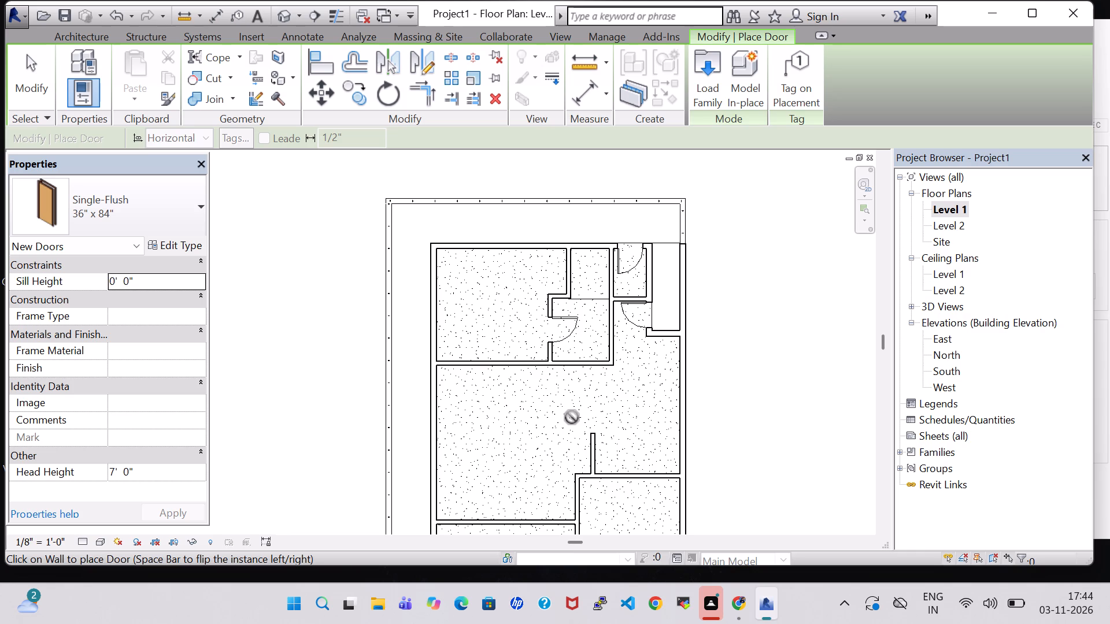
scroll(556, 332, "up", 4)
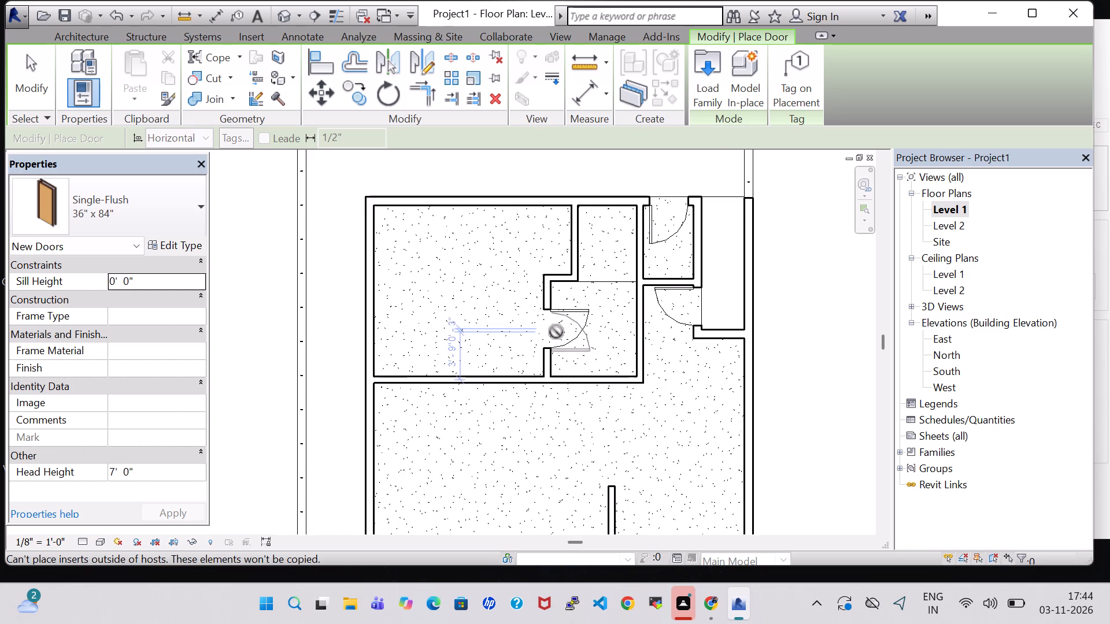
scroll(493, 277, "down", 3)
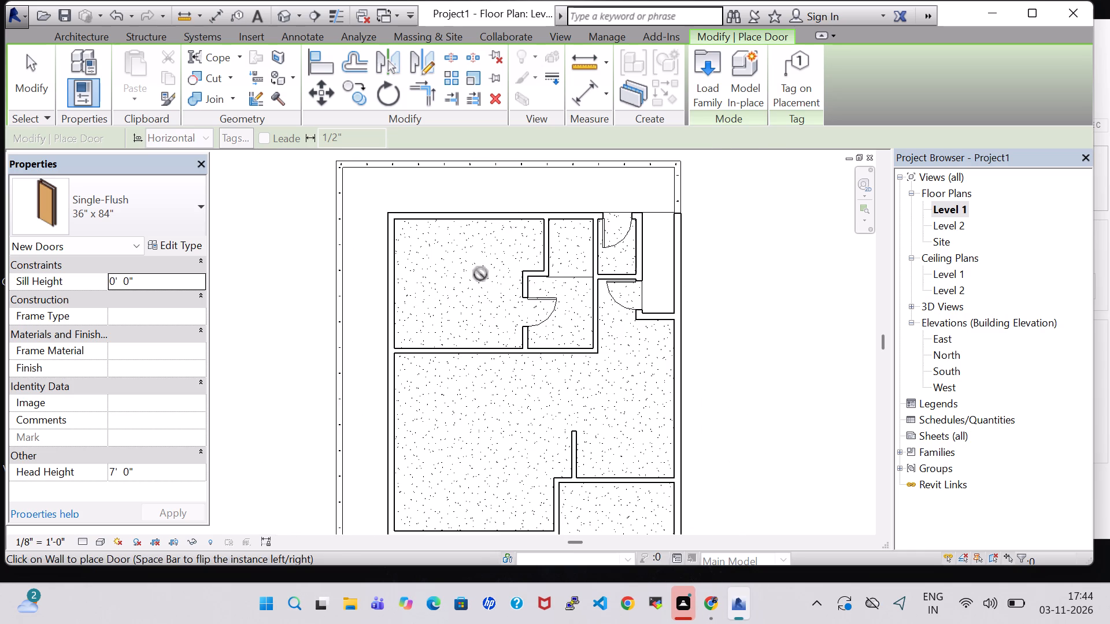
left_click(713, 83)
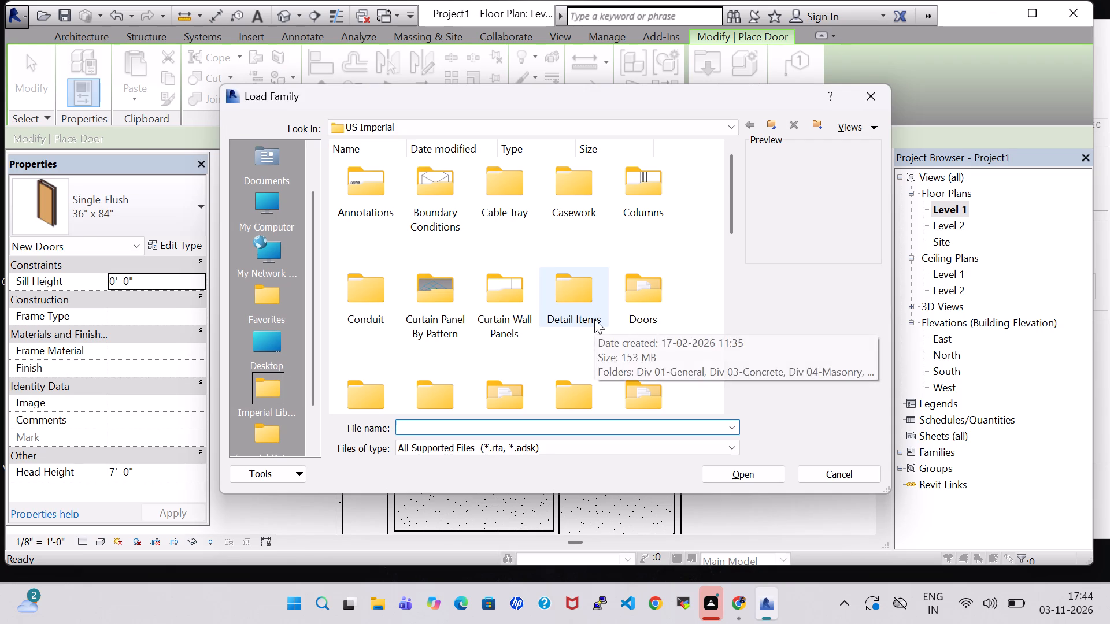
scroll(594, 319, "down", 1)
scroll(630, 270, "up", 1)
double_click(647, 296)
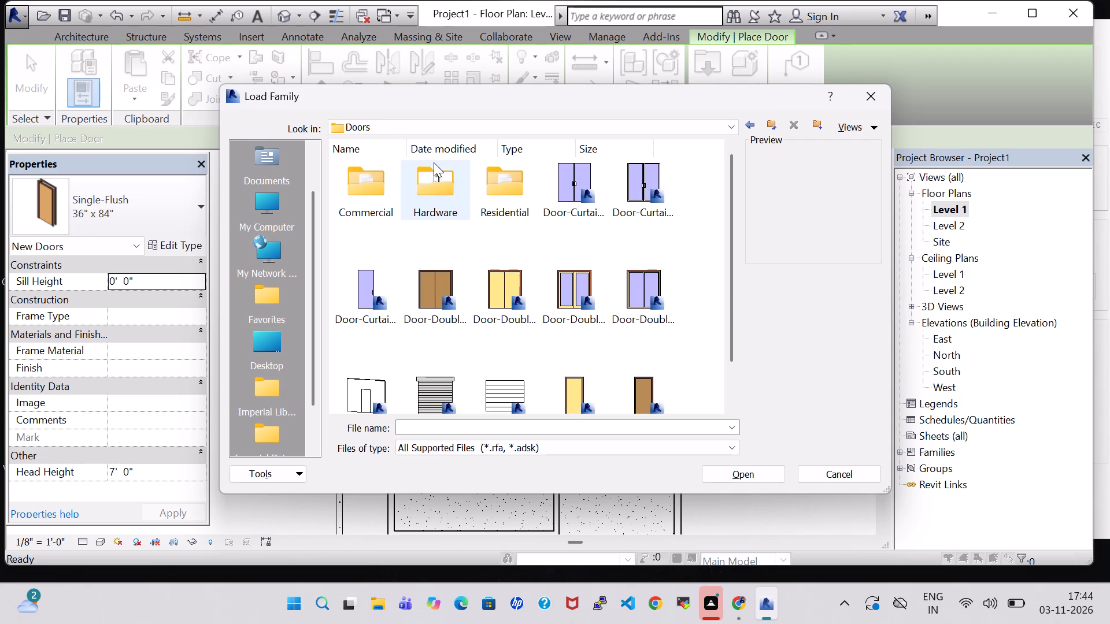
double_click(498, 198)
left_click(388, 188)
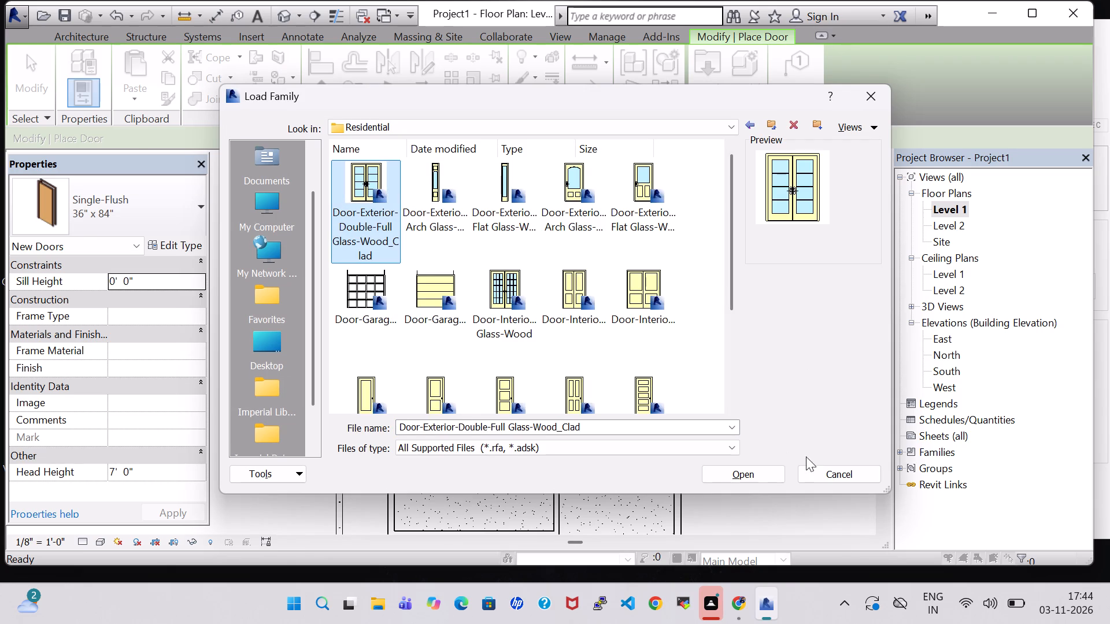
left_click(762, 478)
left_click(592, 265)
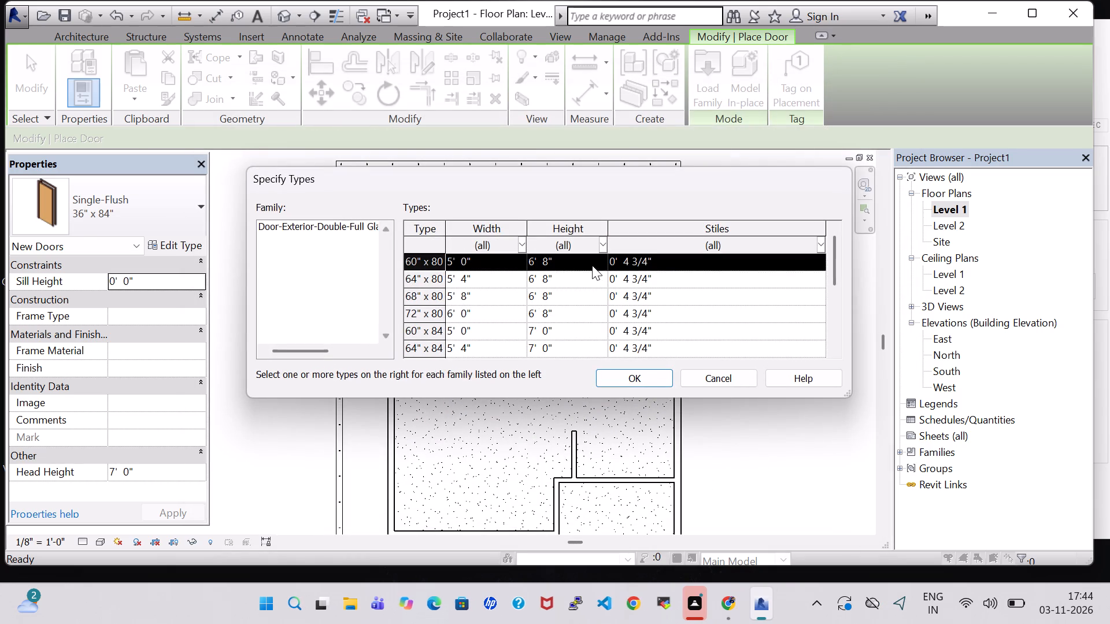
left_click(639, 373)
Place the 60" x 80" double door in the diagonal entrance wall beside the parked cars, swinging into the house.
middle_click_drag(588, 392, 591, 214)
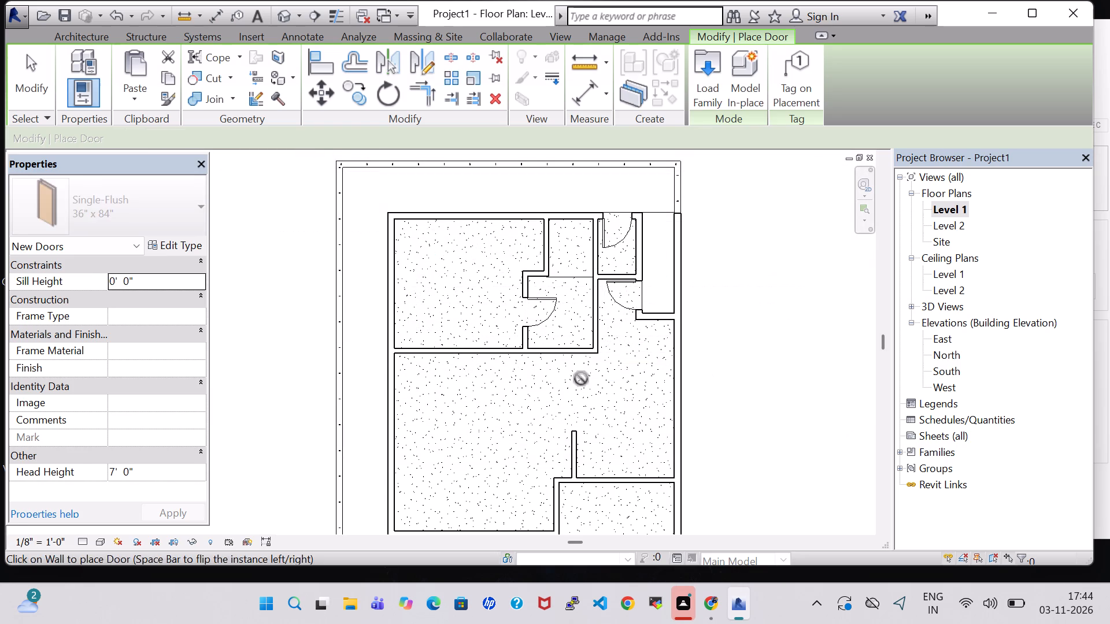
middle_click_drag(576, 405, 572, 195)
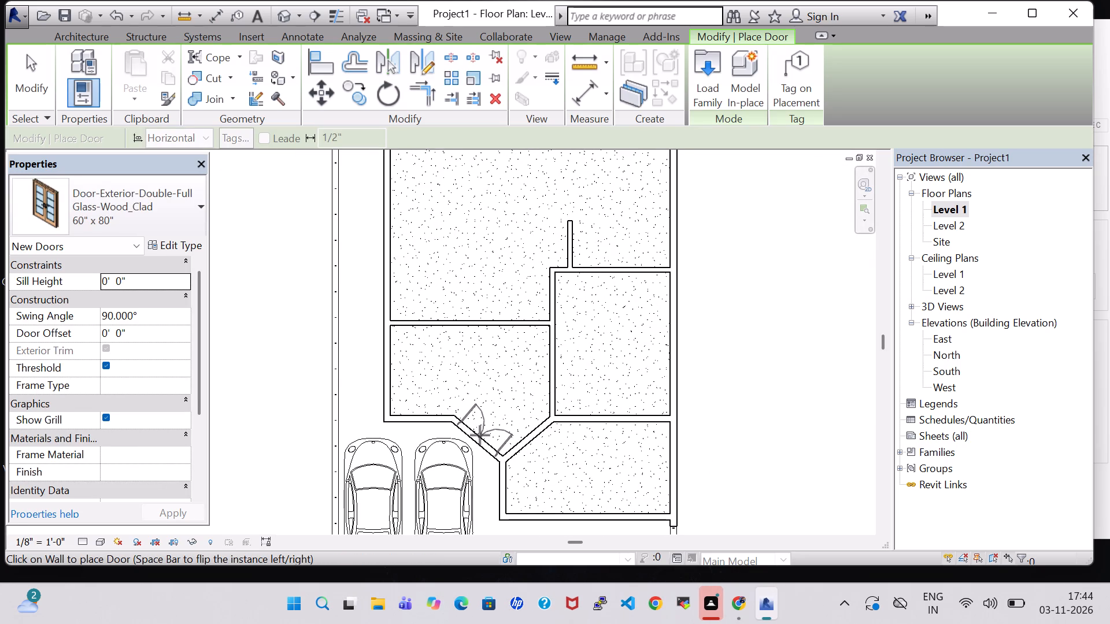
left_click(480, 435)
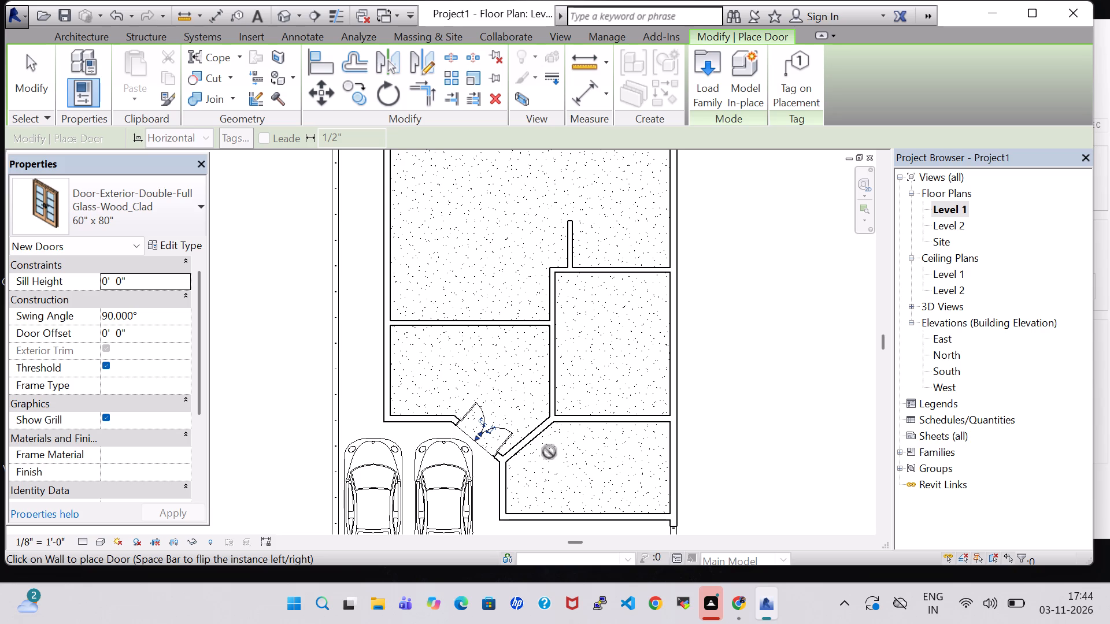
Place another 60" x 80" double door in the entrance room's north wall, about 3'-5" from its east end, swinging north.
left_click(519, 317)
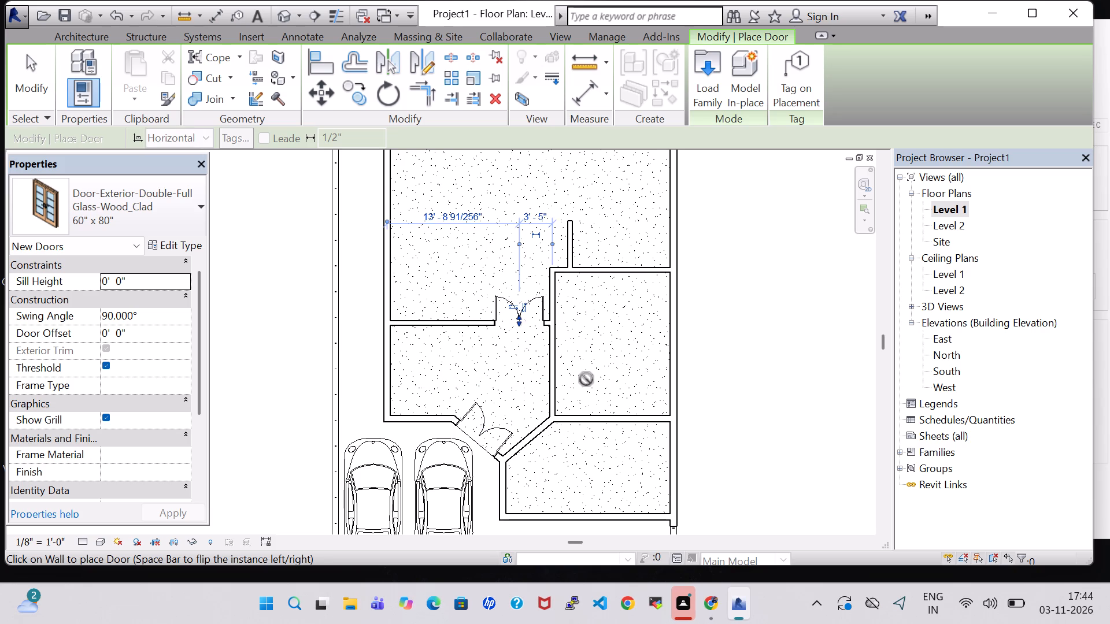
scroll(586, 379, "down", 1)
key("Escape")
key("Escape")
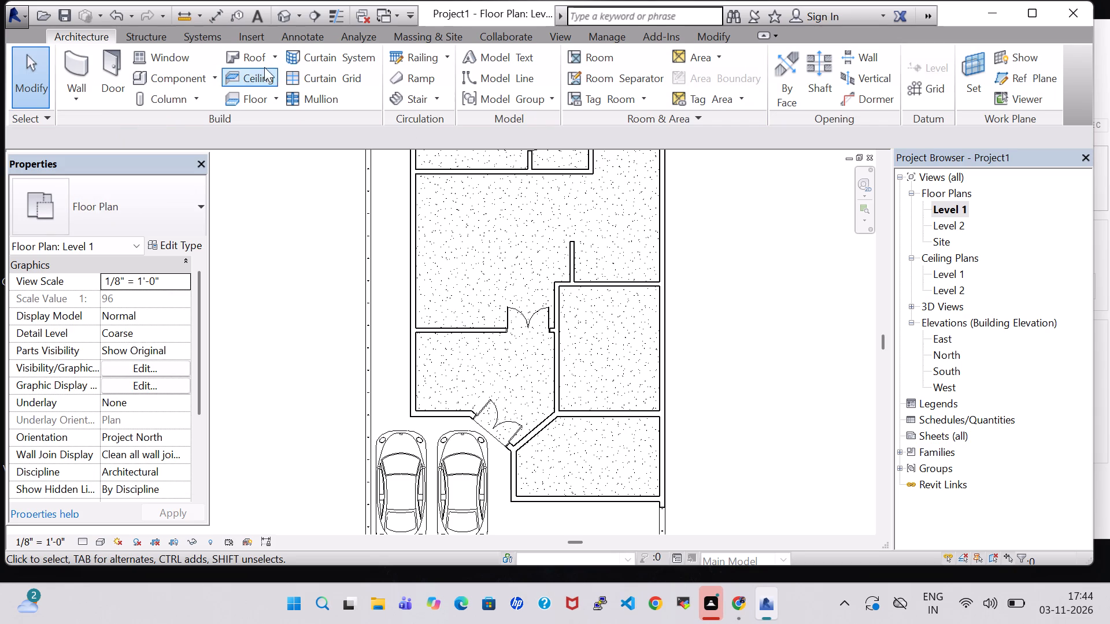
Load the Door-Exterior-Single-Entry-Half Arch Glass-Wood_Clad family from the Residential doors library, in the 30" x 80" type.
left_click(116, 68)
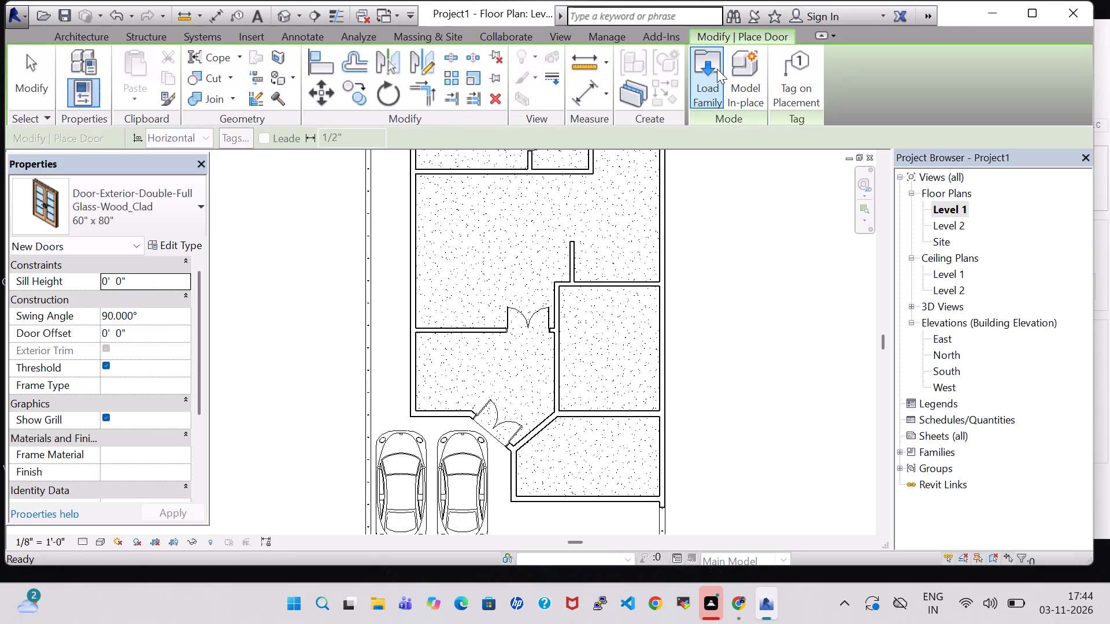
left_click(717, 69)
double_click(645, 292)
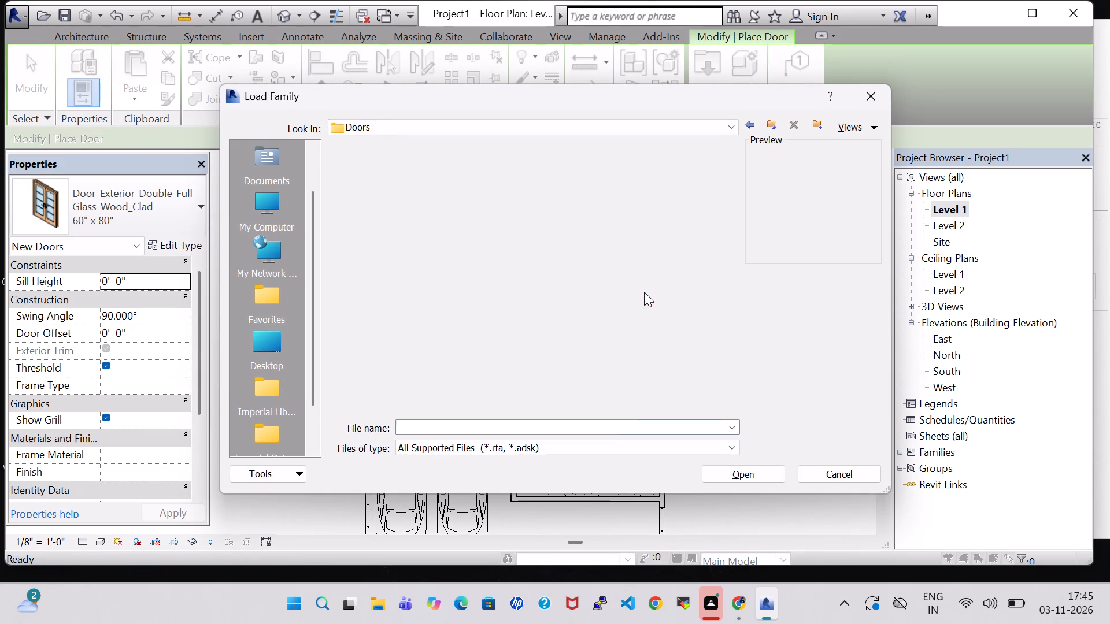
double_click(504, 184)
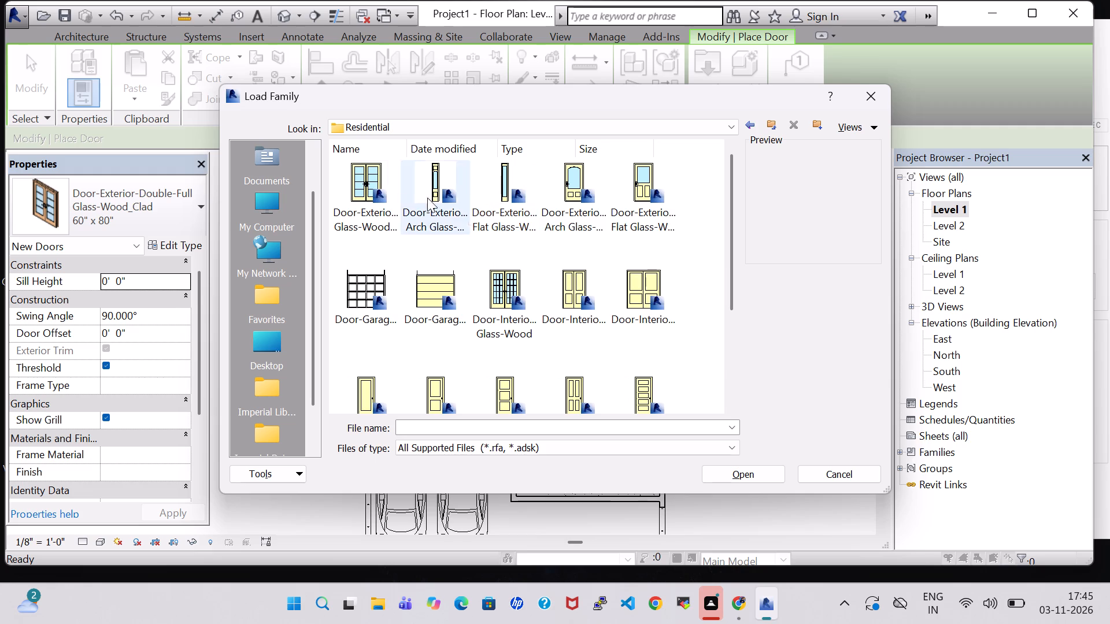
left_click(598, 181)
left_click(751, 475)
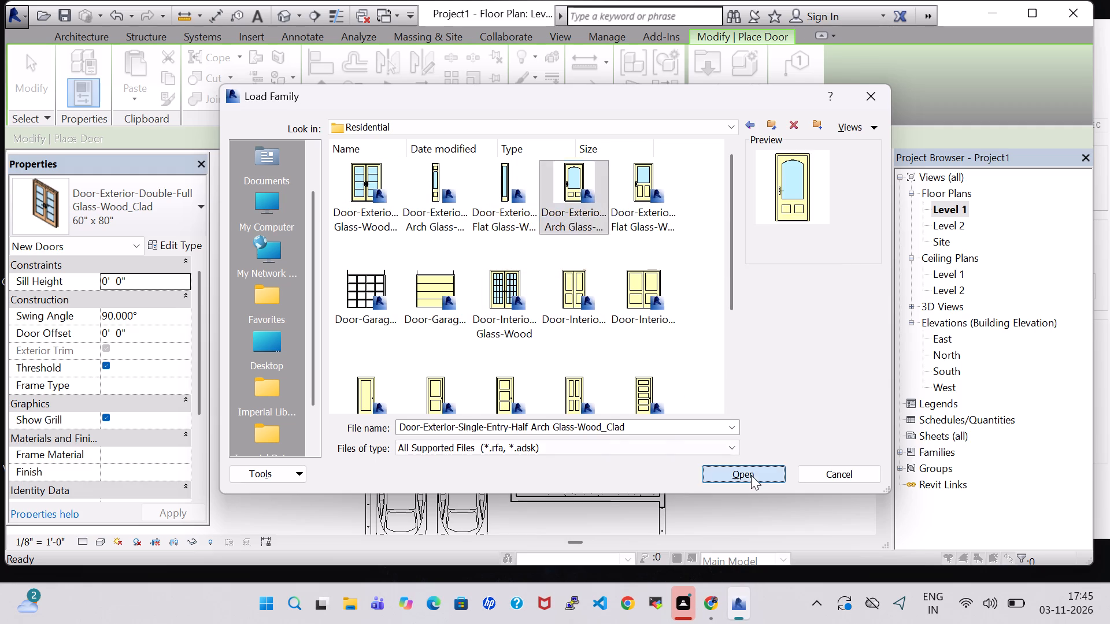
left_click(505, 263)
left_click(602, 379)
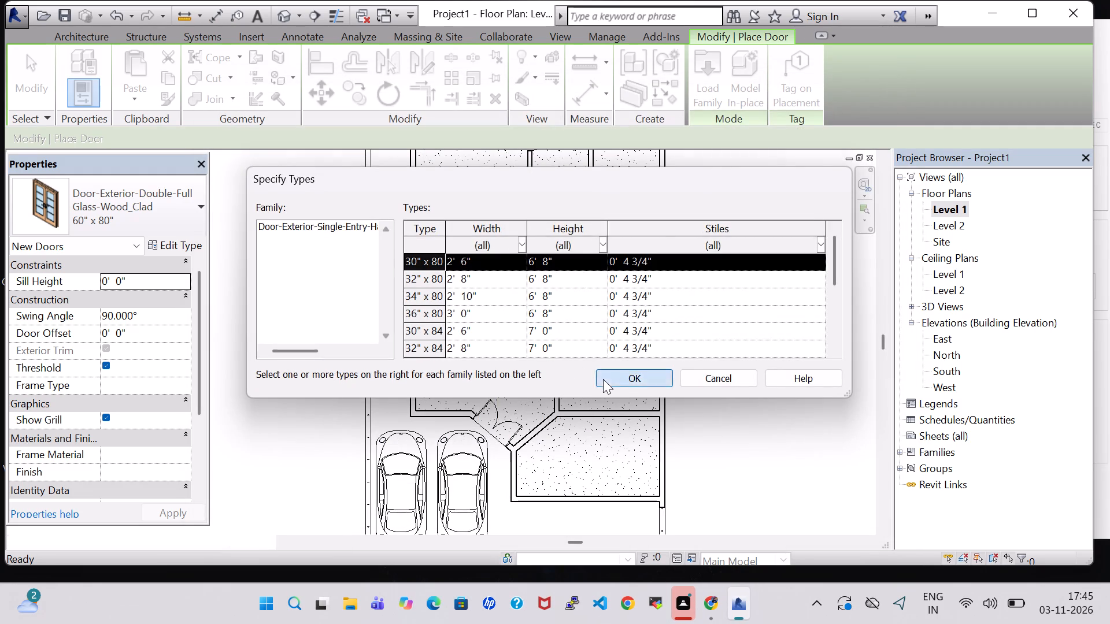
Place the 30" x 80" door in the east bedroom's west wall, about 1'-11" from its north end, hinged north and swinging in.
scroll(545, 440, "up", 5)
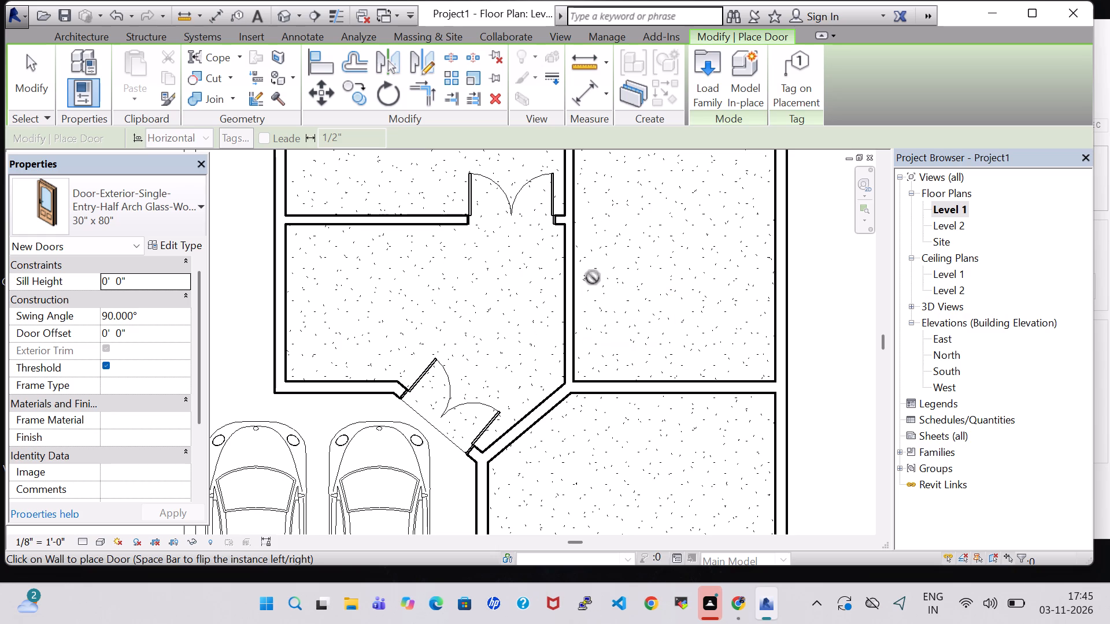
middle_click_drag(593, 255, 570, 352)
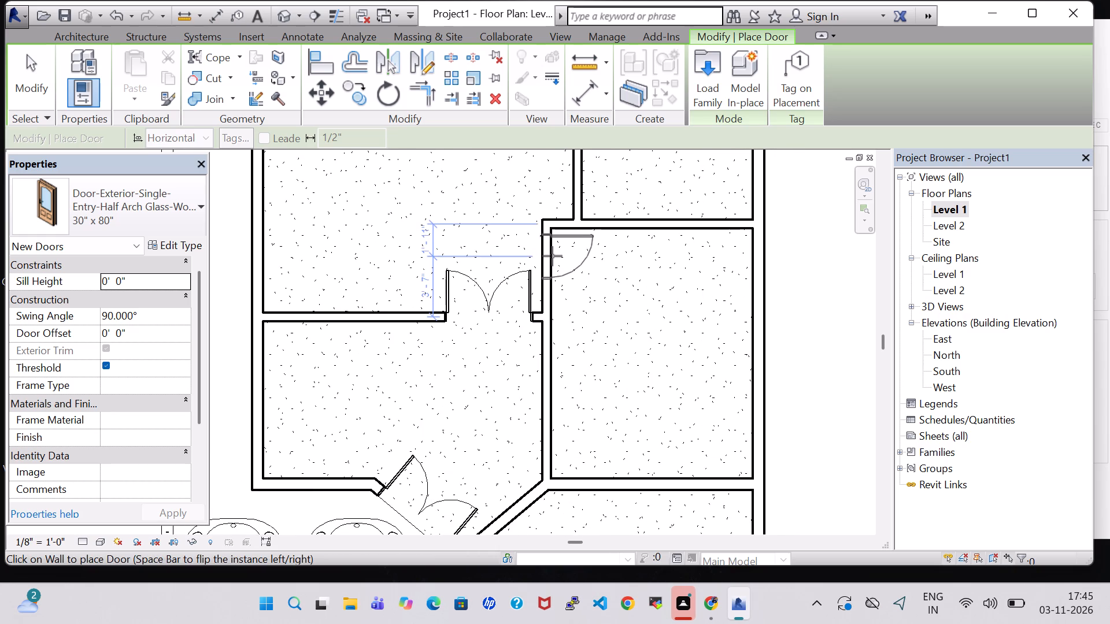
left_click(552, 256)
Place another 30" x 80" door in the northwest bedroom's south wall, about 1'-11" from its east end, hinged east and swinging in.
scroll(460, 371, "down", 3)
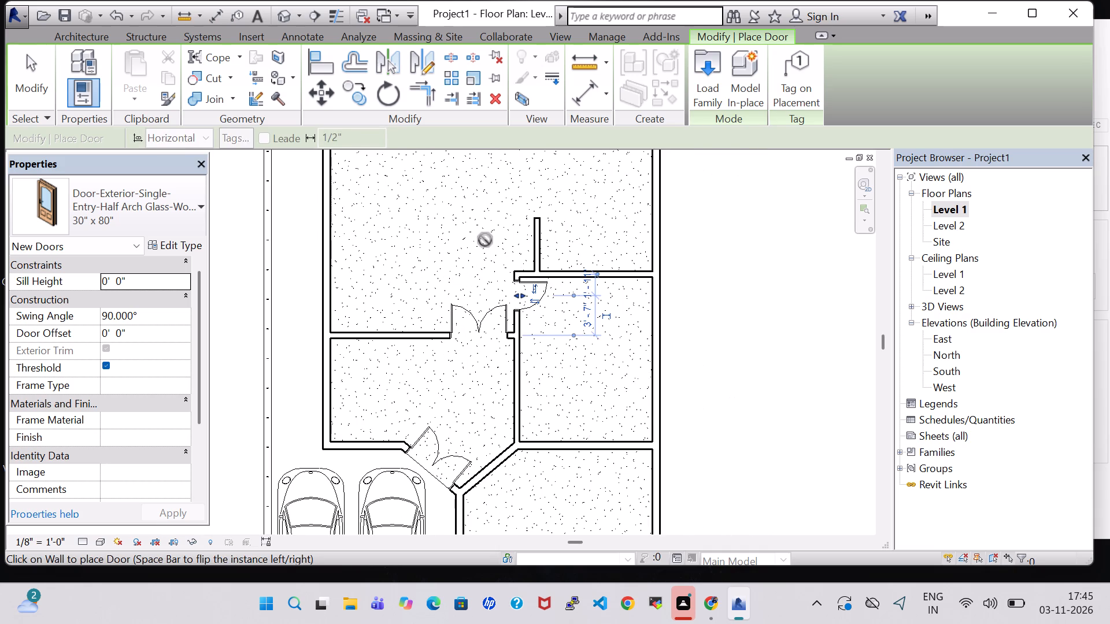
middle_click_drag(485, 240, 460, 488)
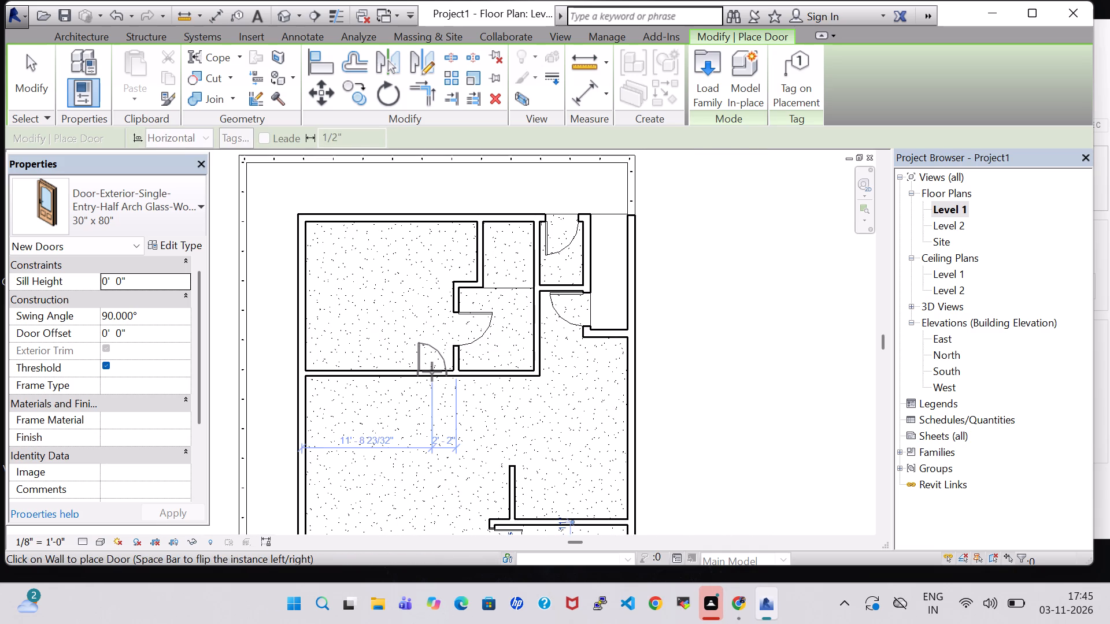
key("space")
left_click(435, 373)
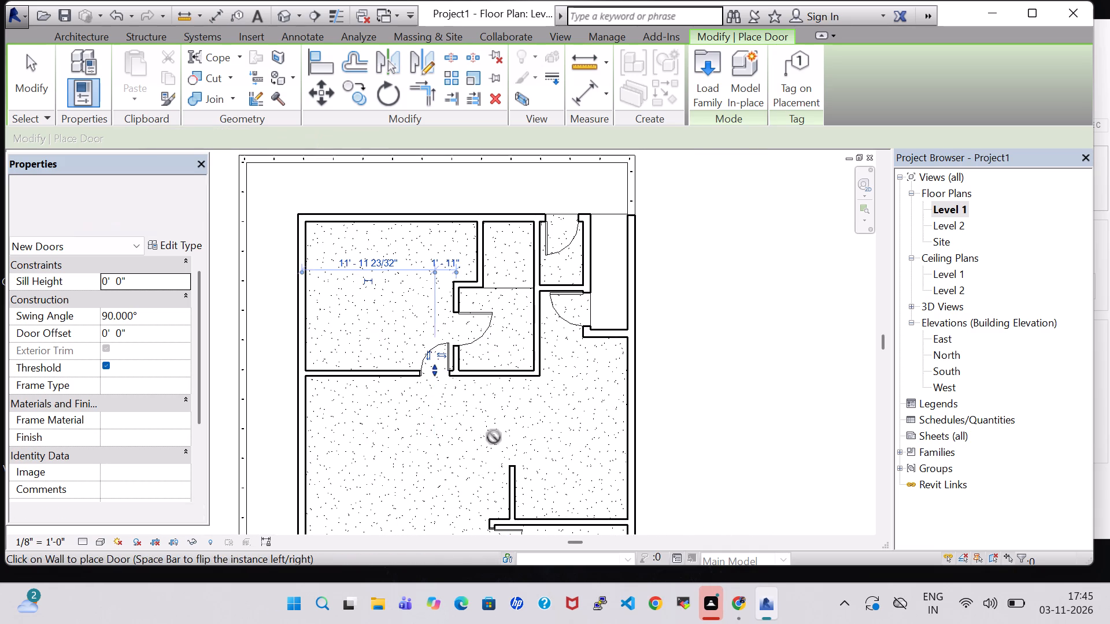
scroll(494, 437, "down", 2)
key("Escape")
key("Escape")
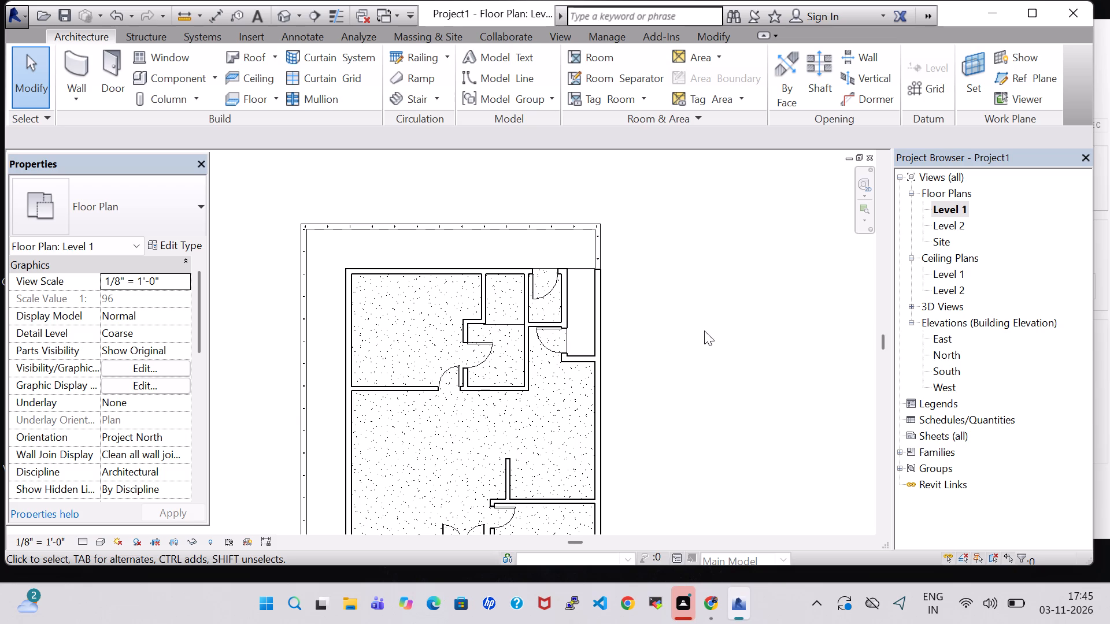
Delete the room separation line crossing the small room east of the northwest bedroom.
left_click(508, 324)
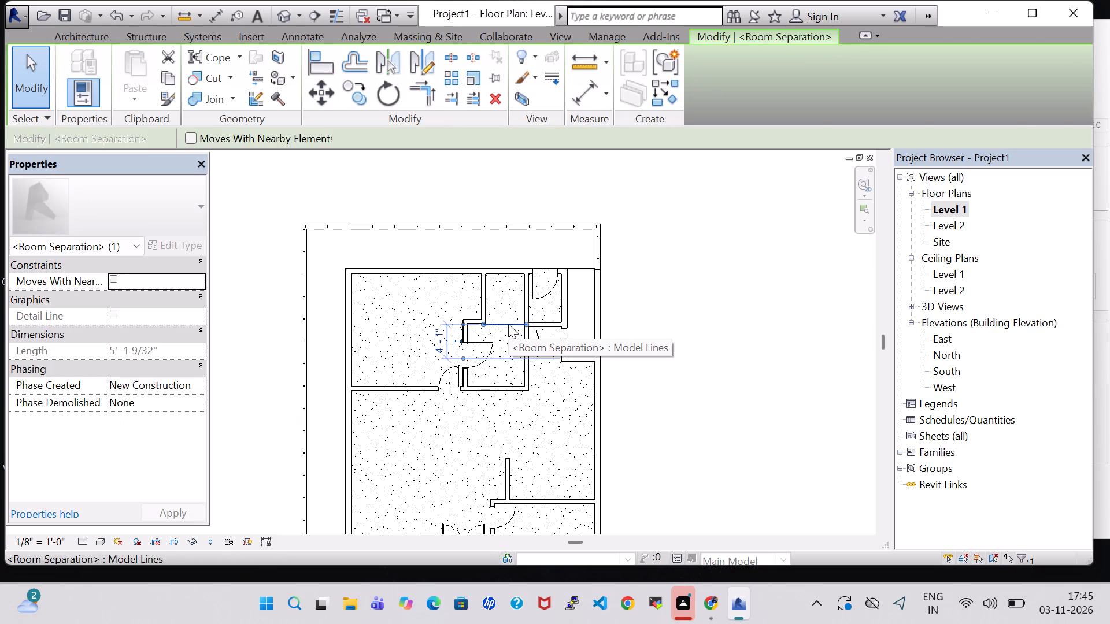
key("Delete")
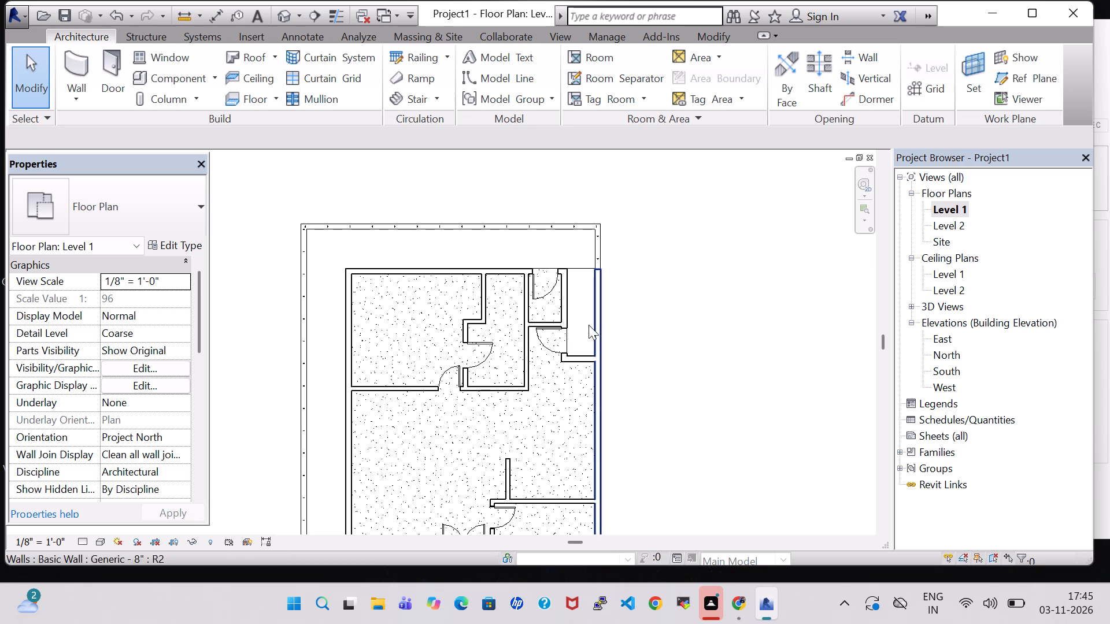
scroll(575, 326, "up", 3)
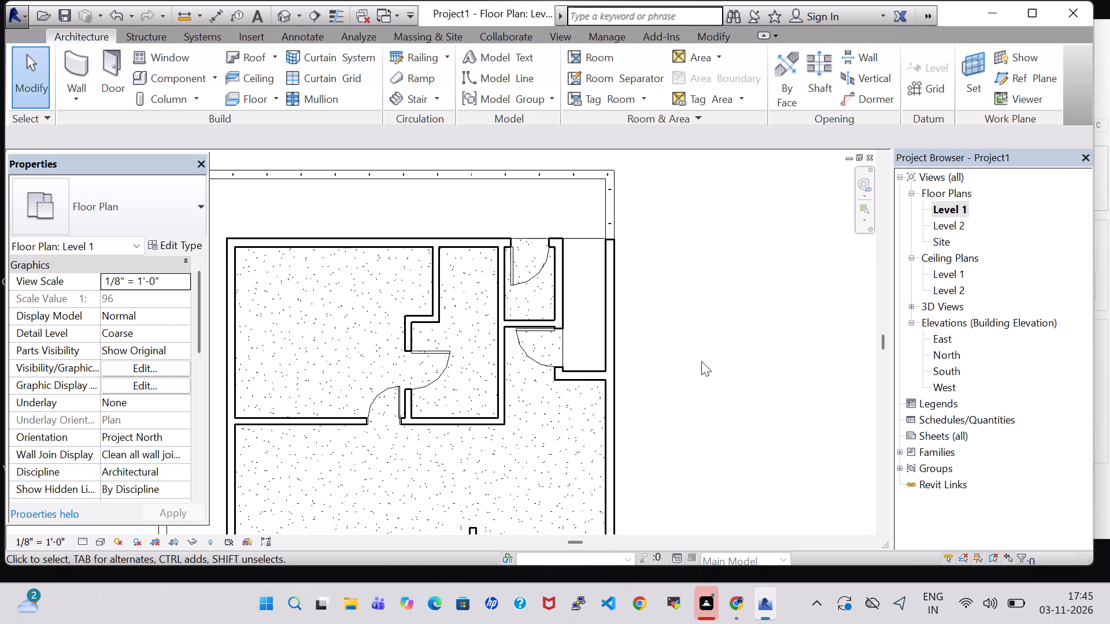
middle_click_drag(674, 367, 683, 272)
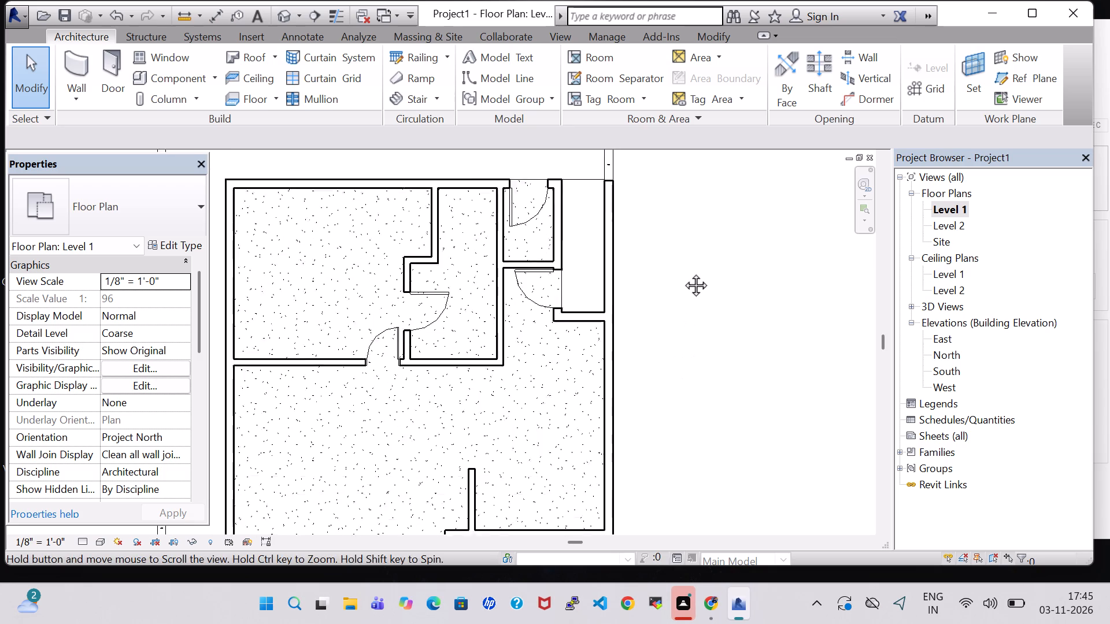
Load the Door-Interior-Double-Full Glass-Wood family from the Residential doors library, in the 60" x 80" type.
middle_click_drag(683, 272, 692, 244)
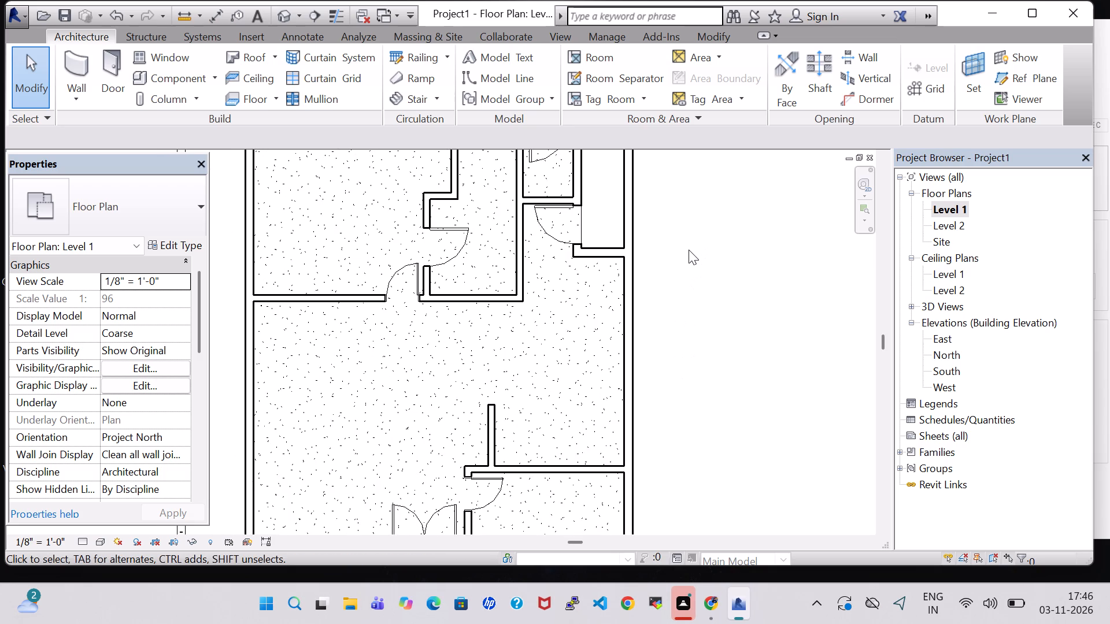
middle_click_drag(691, 253, 667, 211)
scroll(667, 211, "down", 3)
scroll(682, 320, "down", 1)
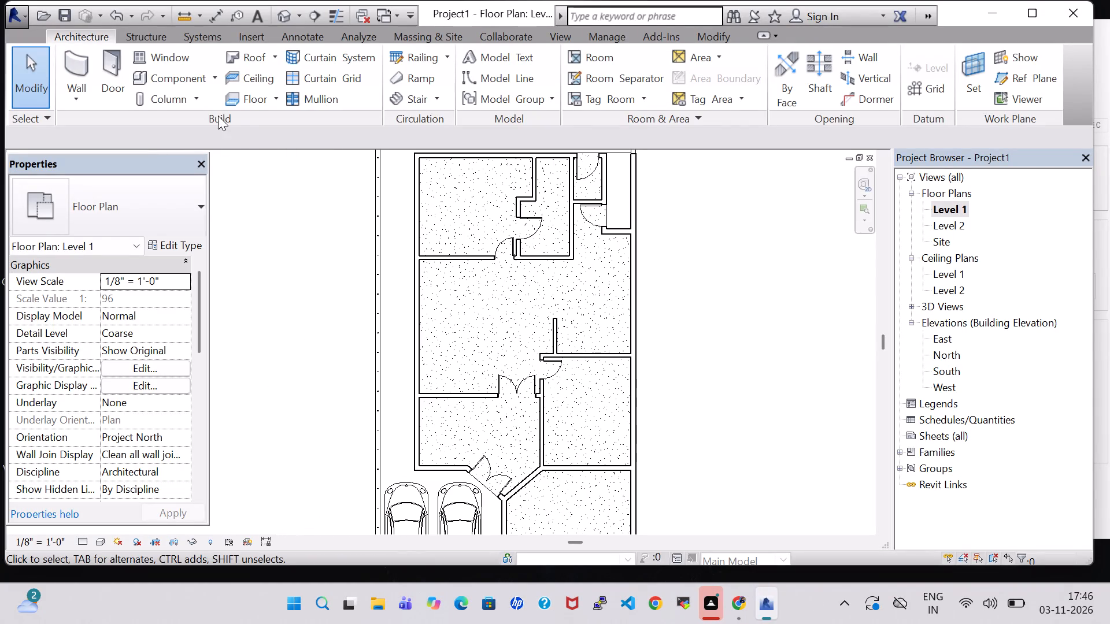
left_click(110, 84)
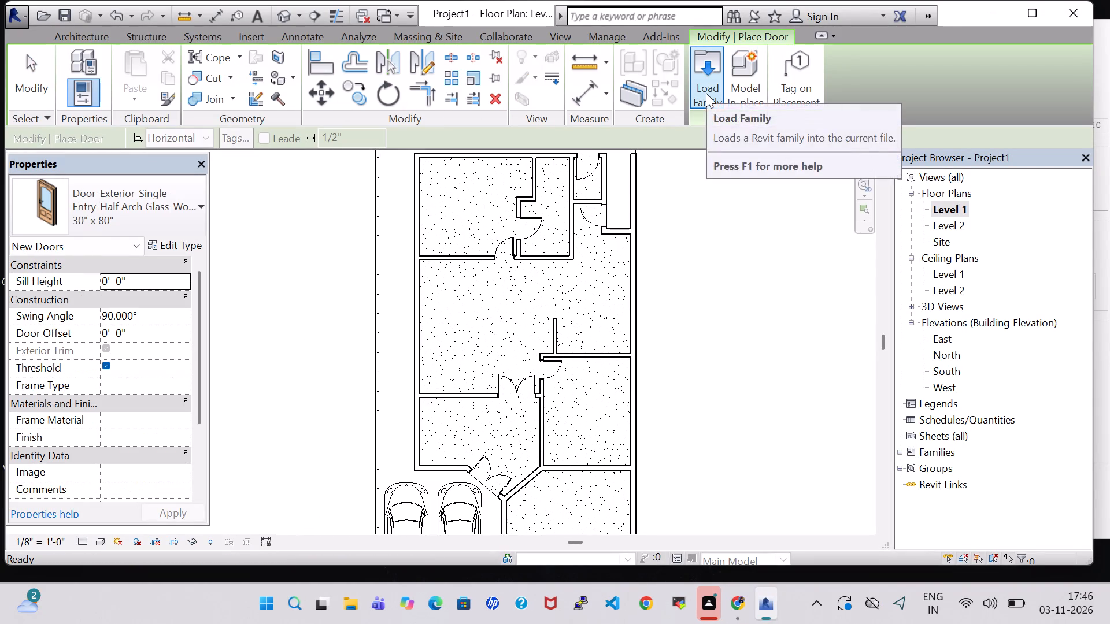
left_click(706, 93)
scroll(566, 250, "down", 1)
scroll(634, 250, "up", 1)
double_click(664, 299)
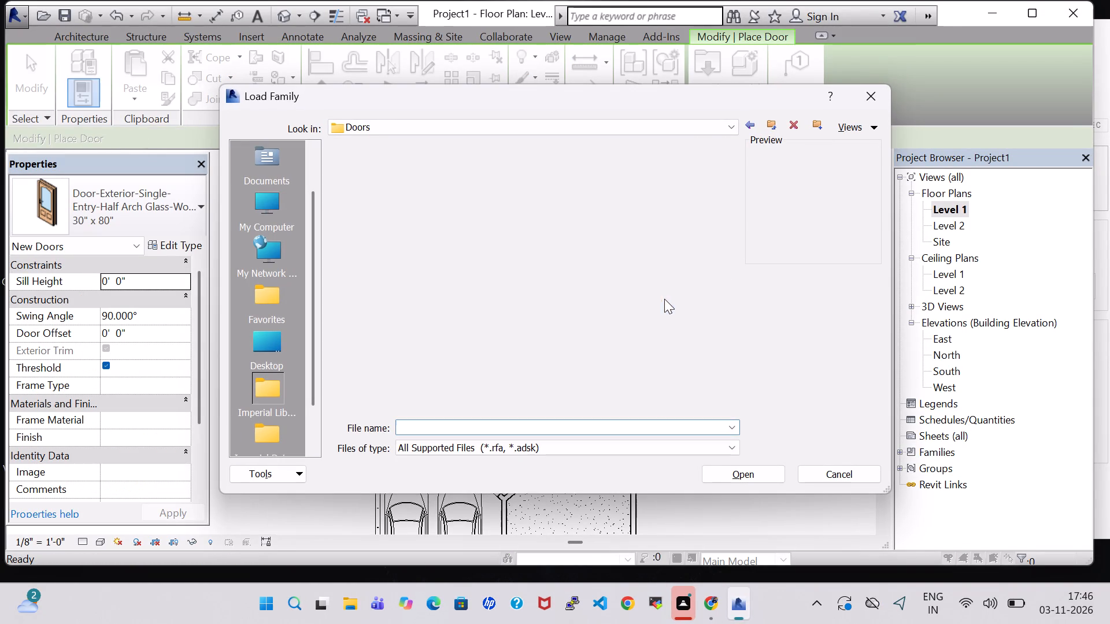
double_click(507, 177)
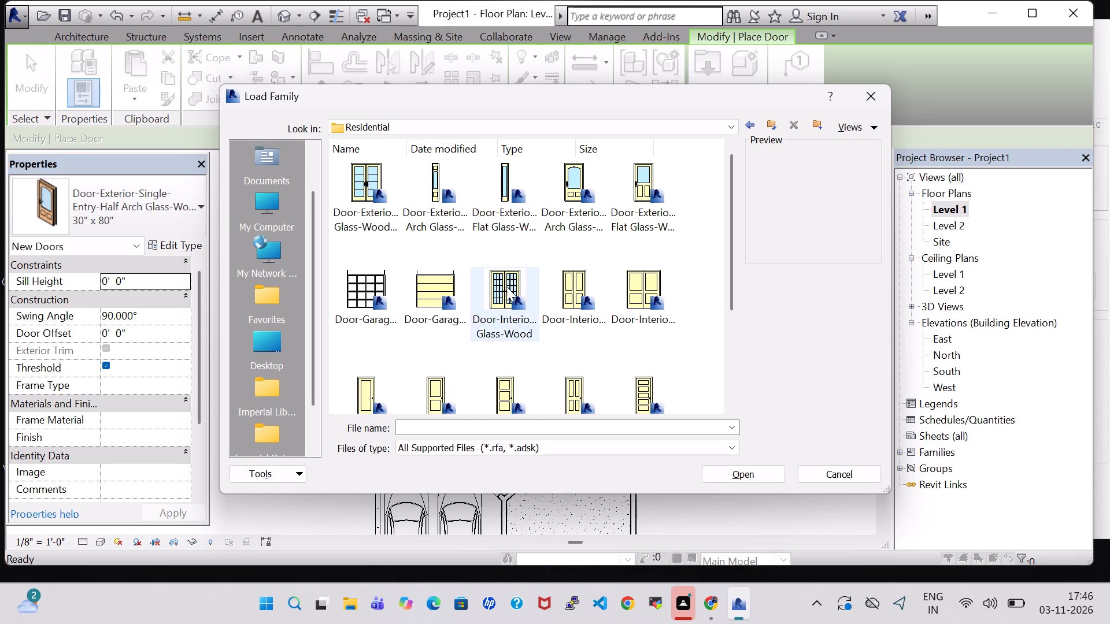
left_click(506, 287)
left_click(717, 476)
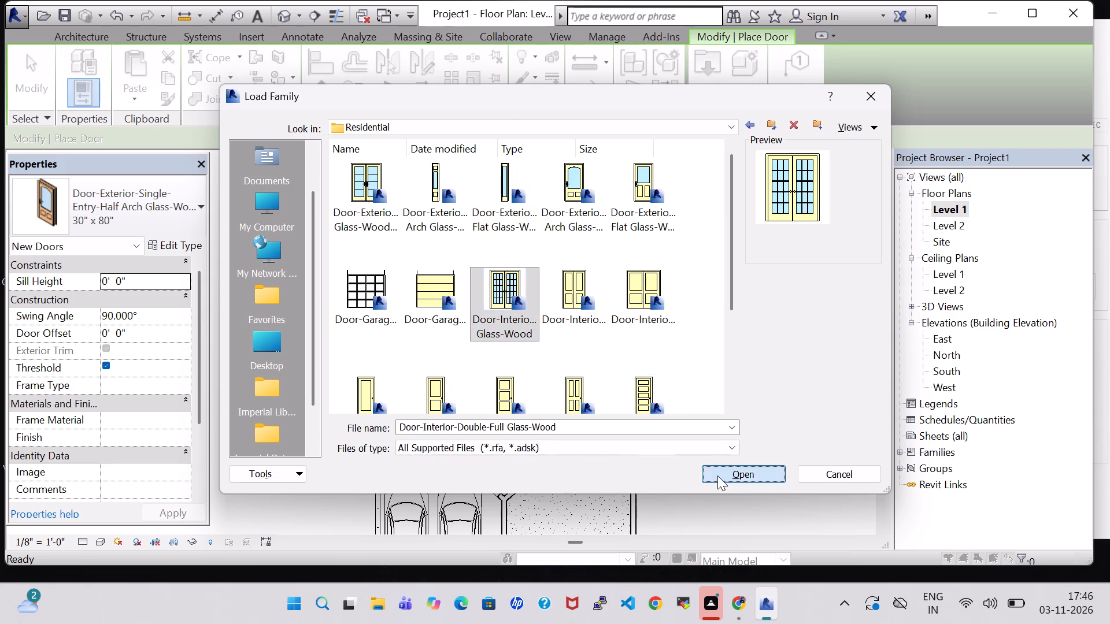
left_click(532, 255)
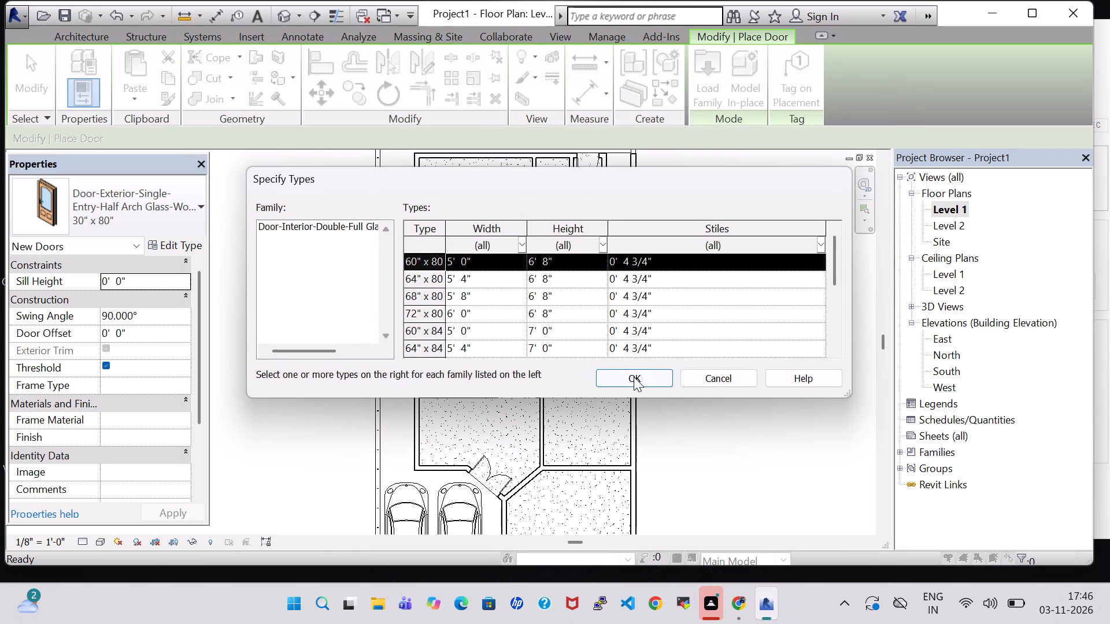
left_click(634, 377)
Place the 60" x 80" interior double door in the diagonal wall of the southeast room, swinging into that room.
scroll(526, 497, "up", 4)
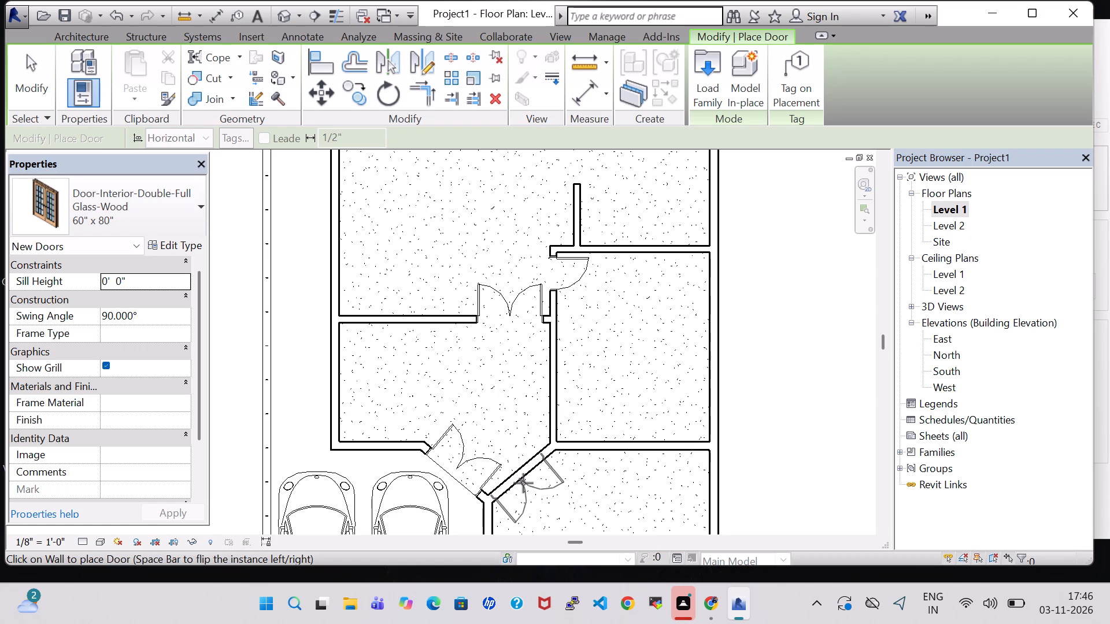
left_click(526, 480)
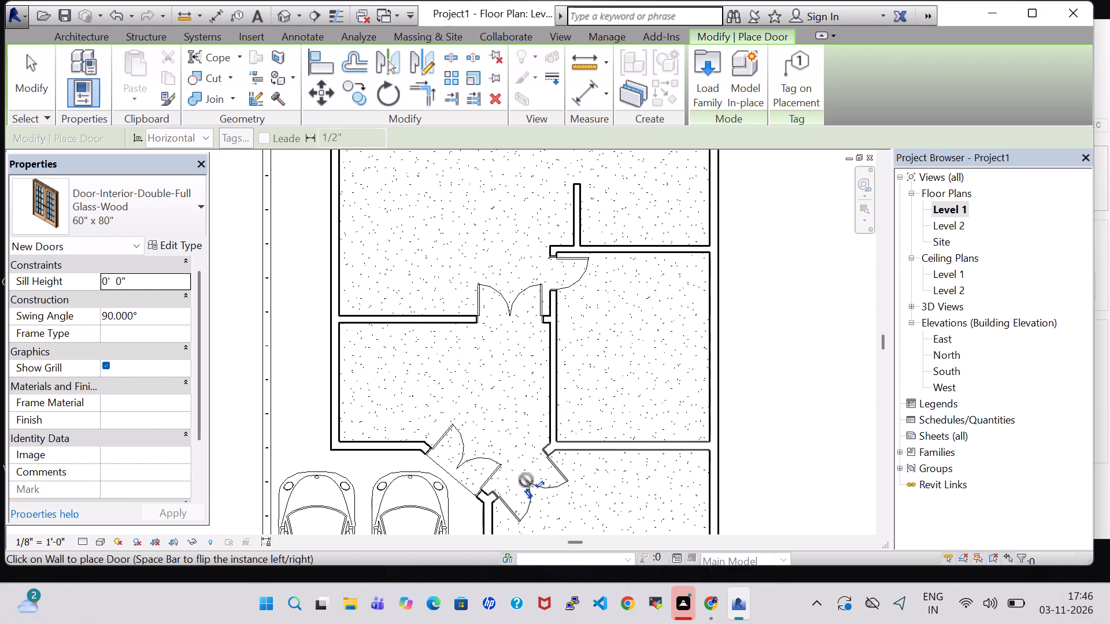
key("Escape")
key("Escape")
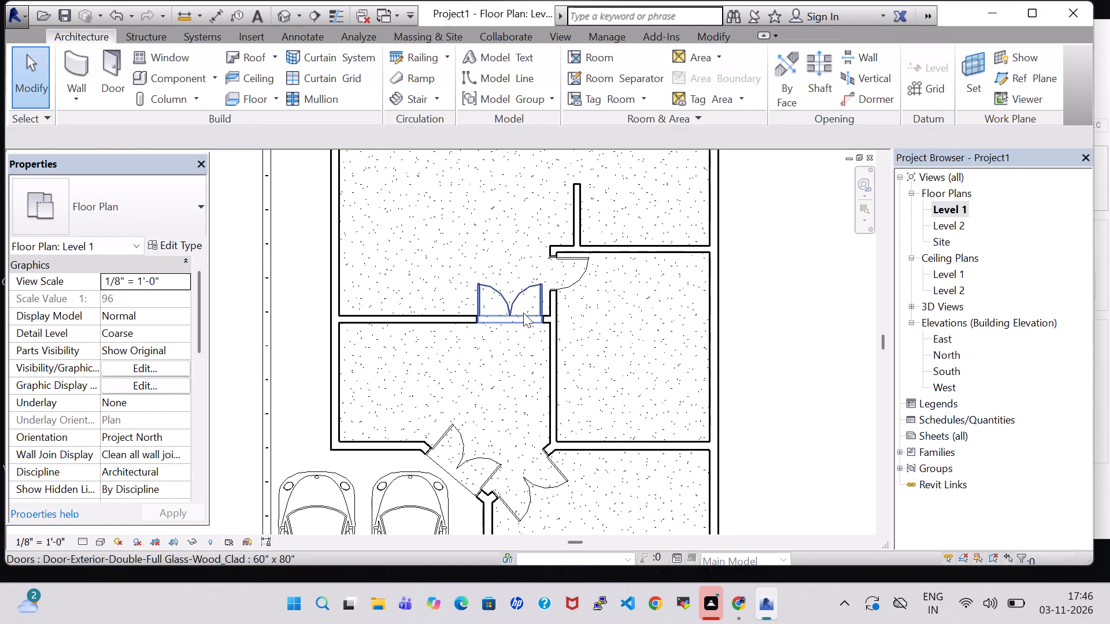
Delete the exterior double door in the wall between the entrance foyer and the large central room.
left_click(521, 311)
key("Delete")
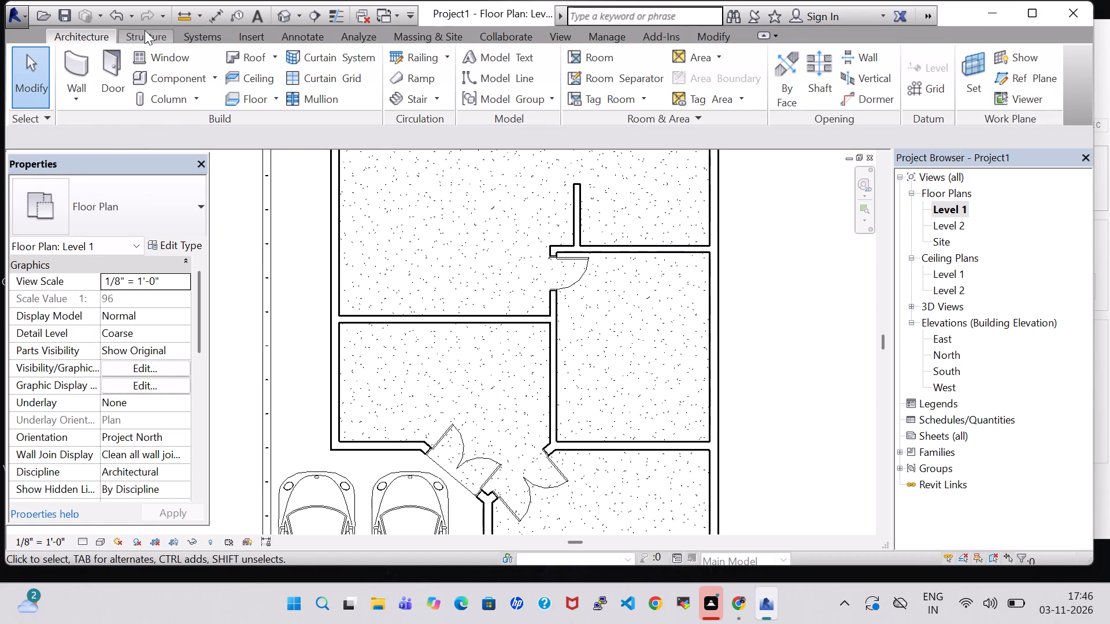
Place the 60" x 80" interior double door in the foyer's north wall, centred about 3'-1" from its east end and swinging north.
left_click(109, 69)
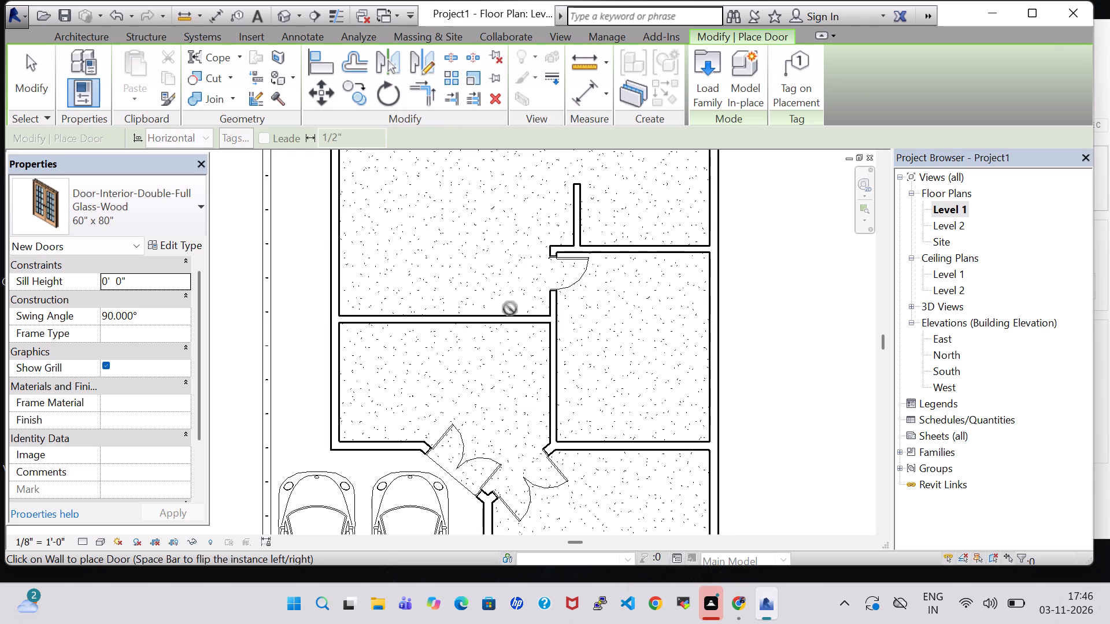
left_click(515, 311)
scroll(672, 348, "down", 2)
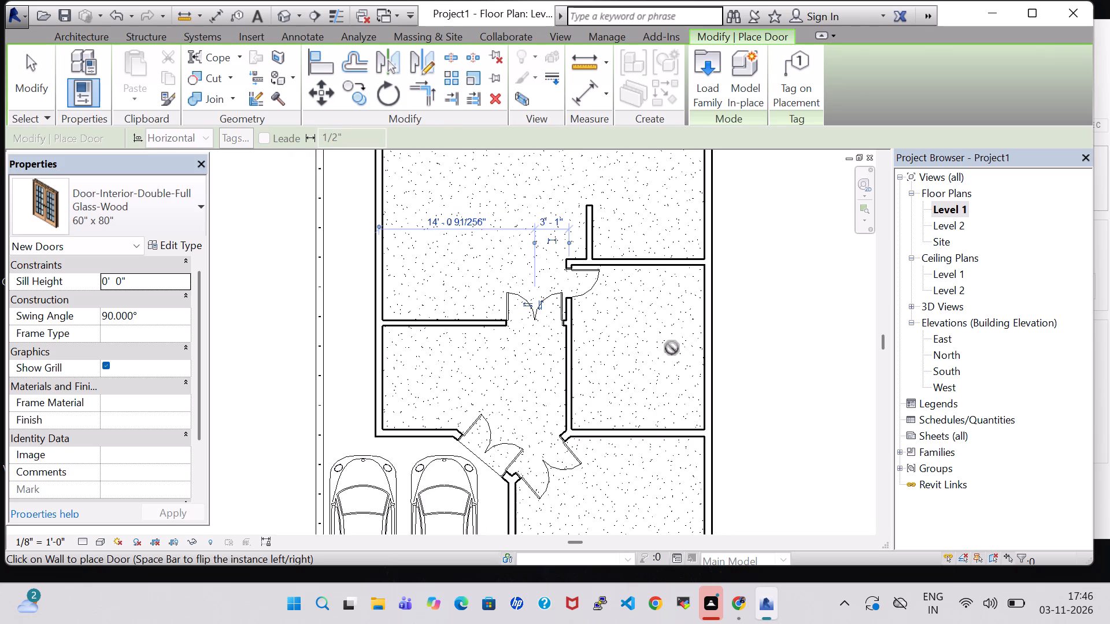
key("Escape")
key("Escape")
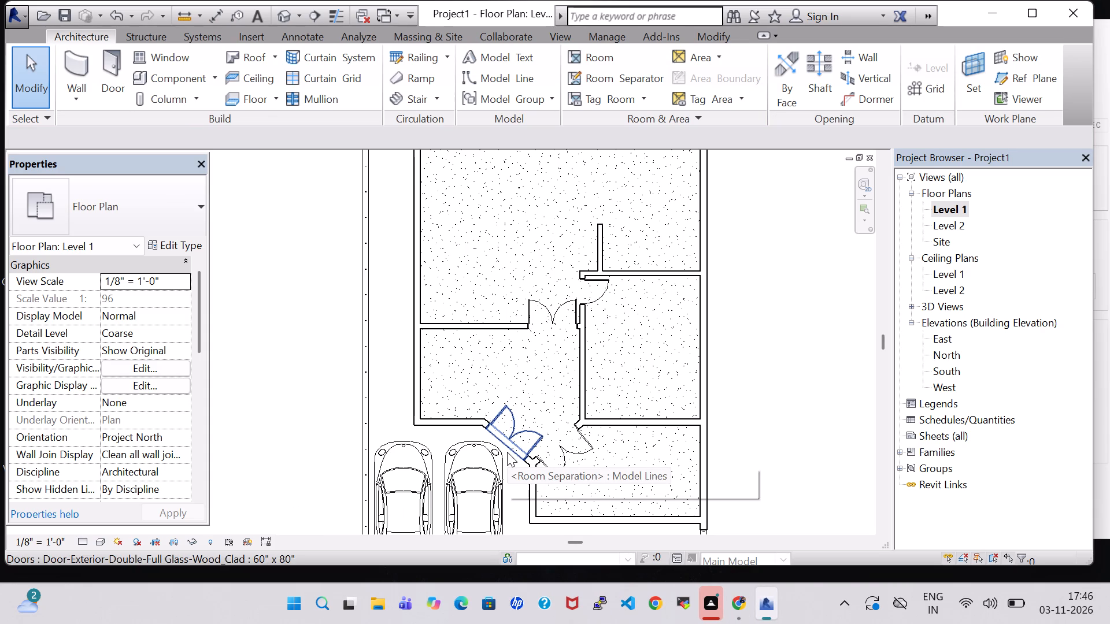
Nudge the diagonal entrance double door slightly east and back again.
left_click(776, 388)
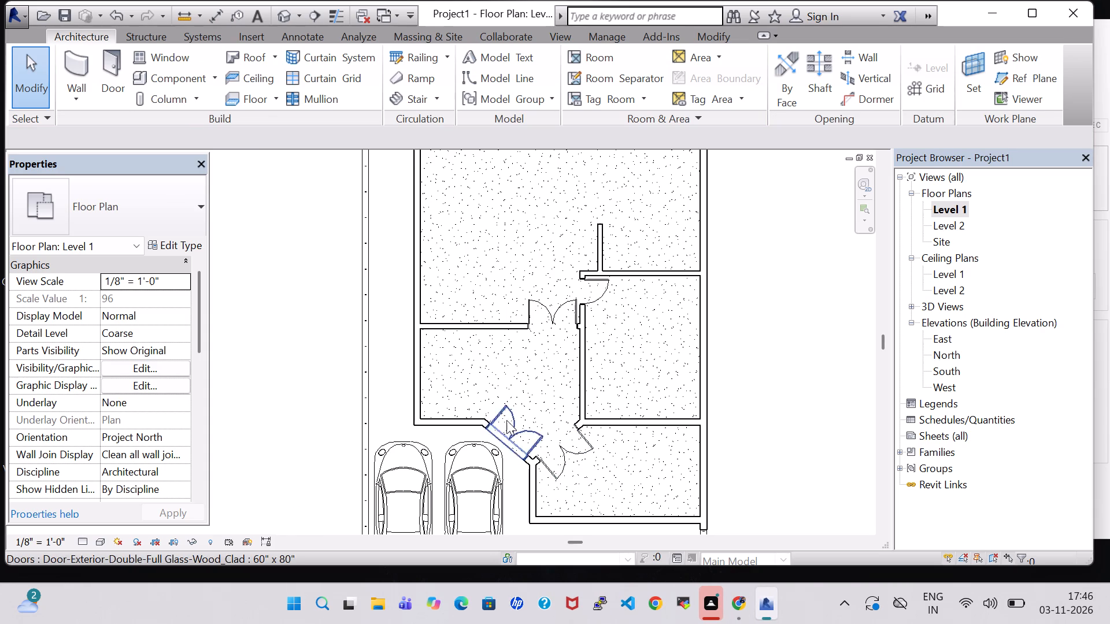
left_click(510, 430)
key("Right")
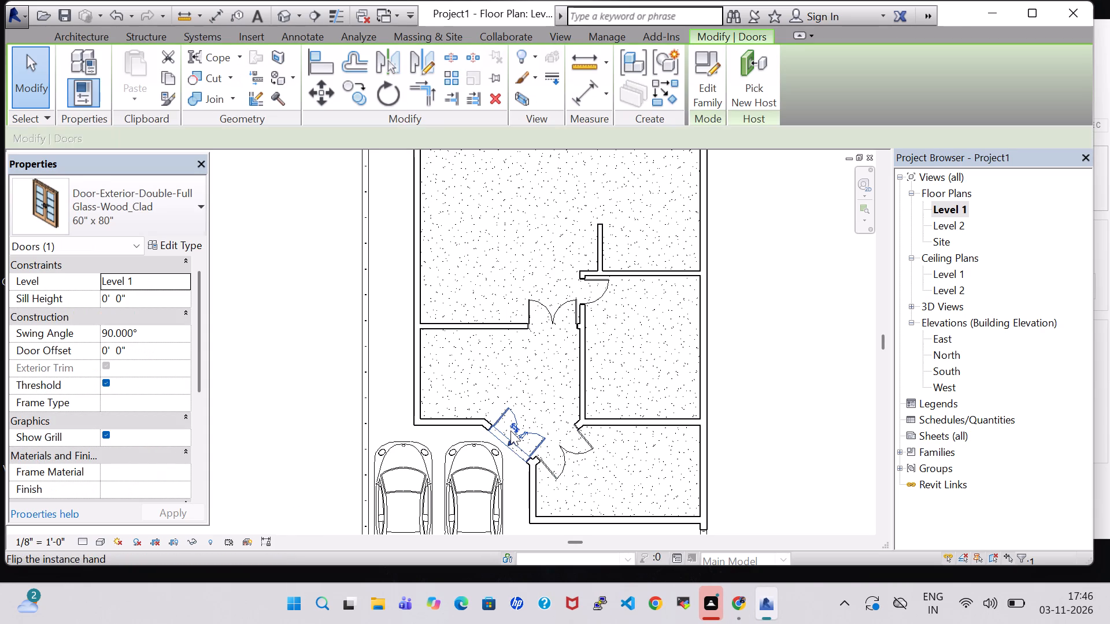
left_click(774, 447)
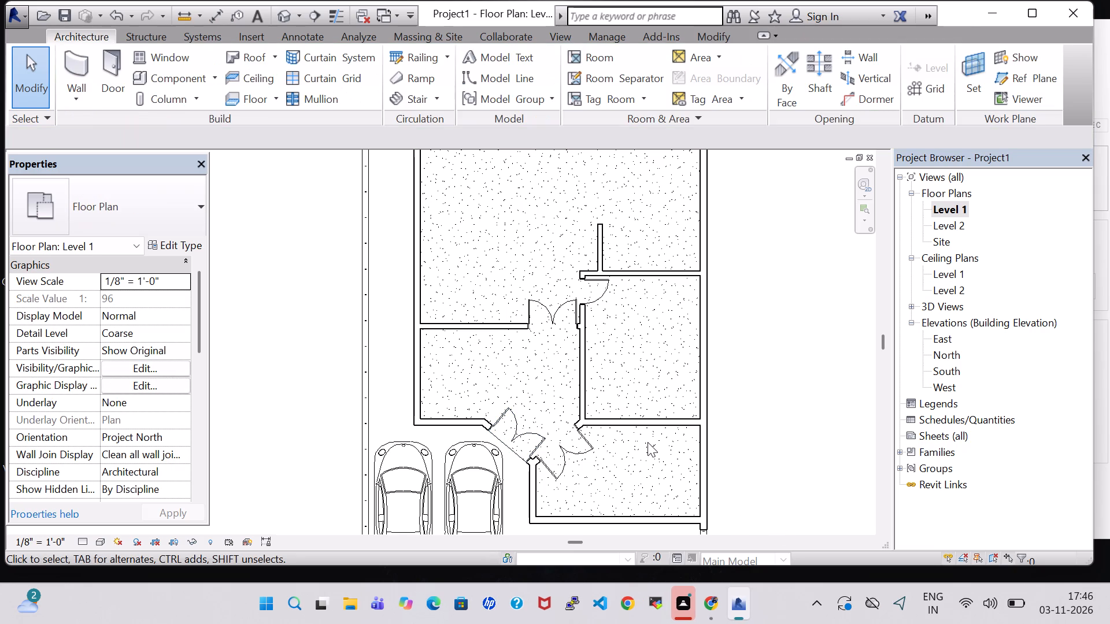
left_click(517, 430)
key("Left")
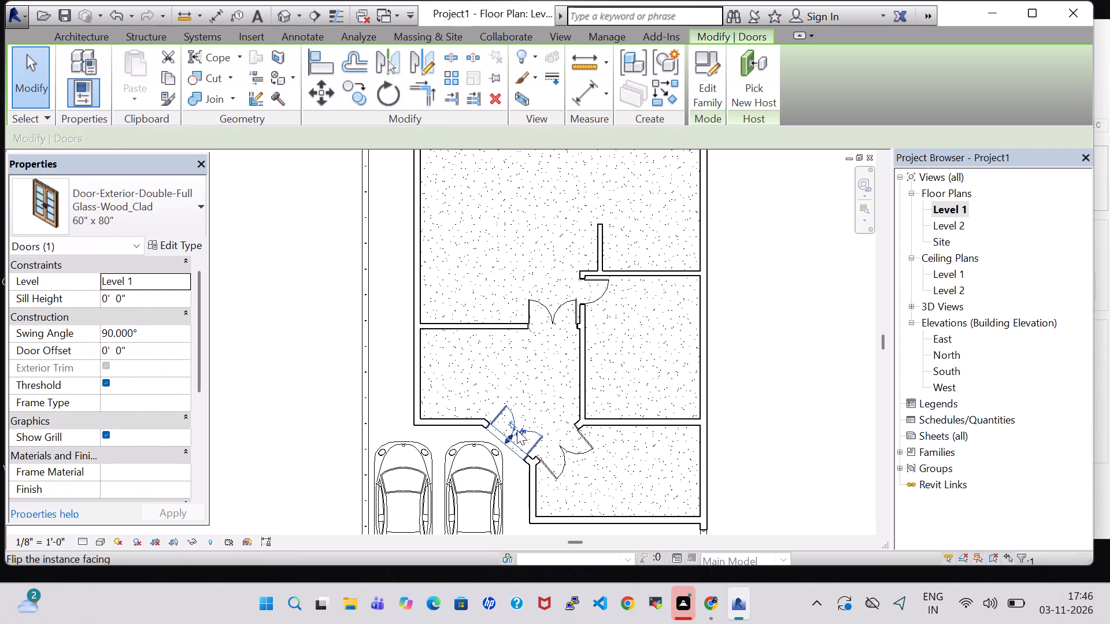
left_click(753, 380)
Review the entrance double doors and the door layout across the Level 1 plan, down to the car parking.
scroll(753, 380, "down", 2)
scroll(610, 429, "up", 10)
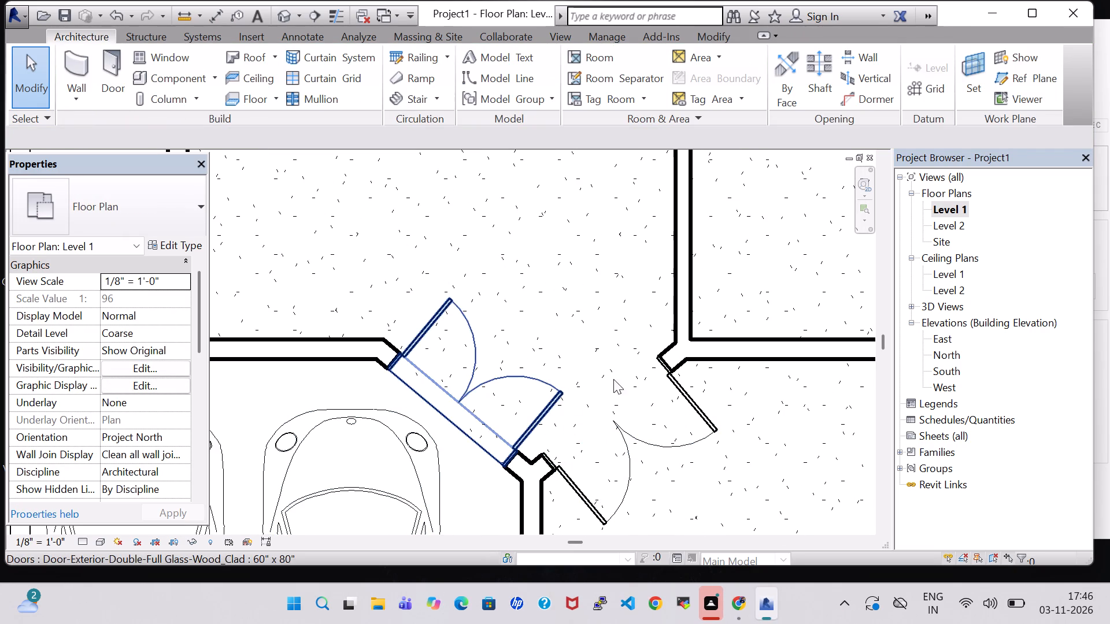
scroll(787, 363, "down", 6)
scroll(697, 346, "down", 1)
left_click(344, 277)
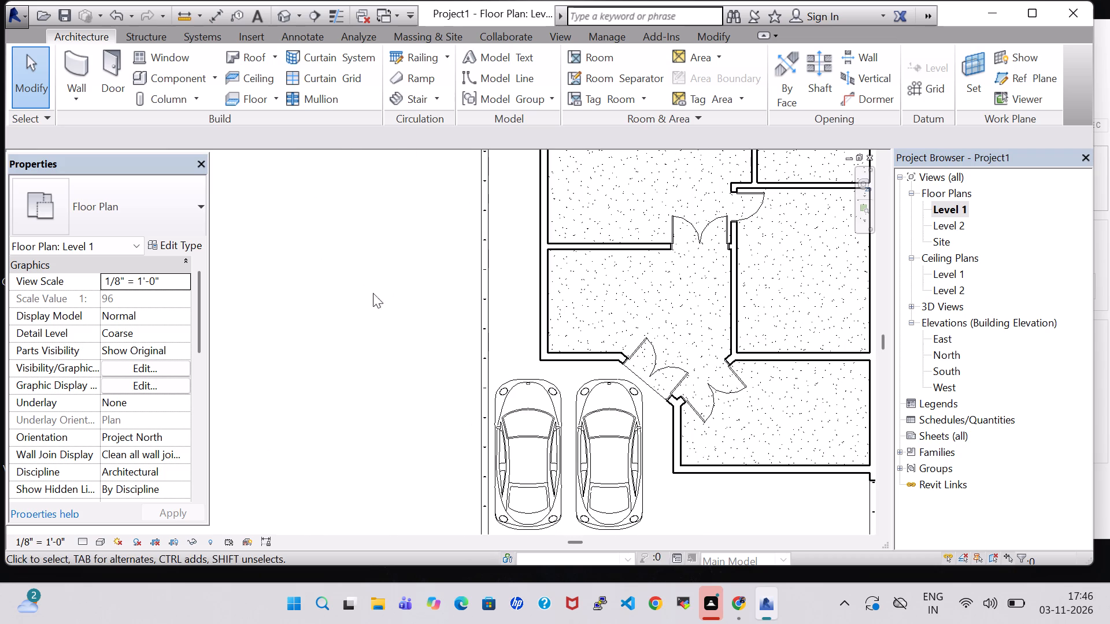
scroll(389, 299, "down", 5)
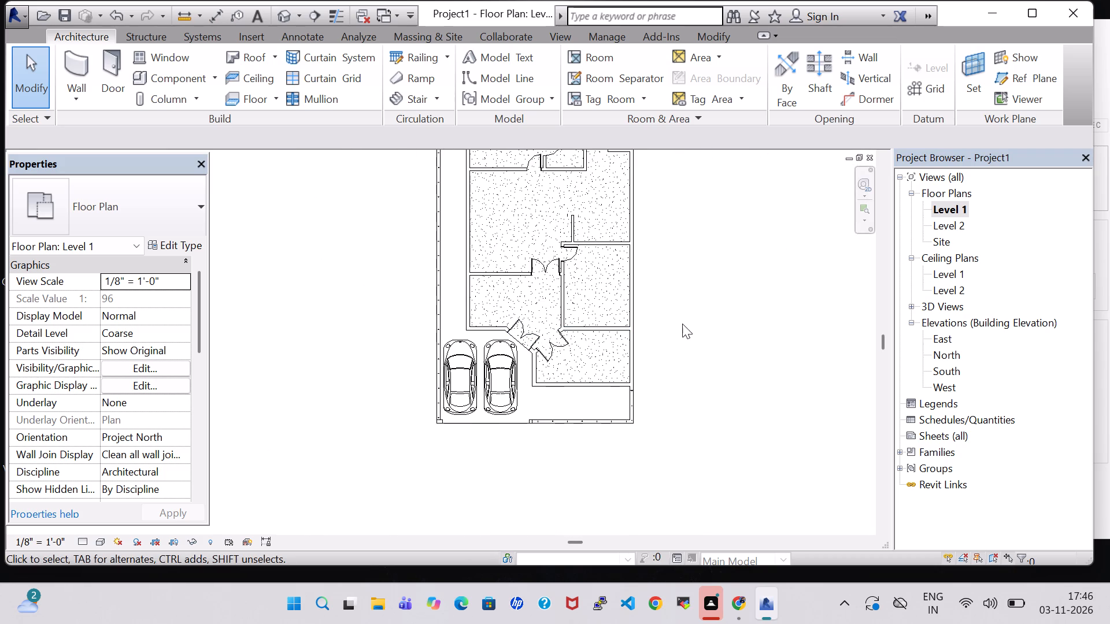
left_click(682, 324)
middle_click_drag(755, 262, 697, 301)
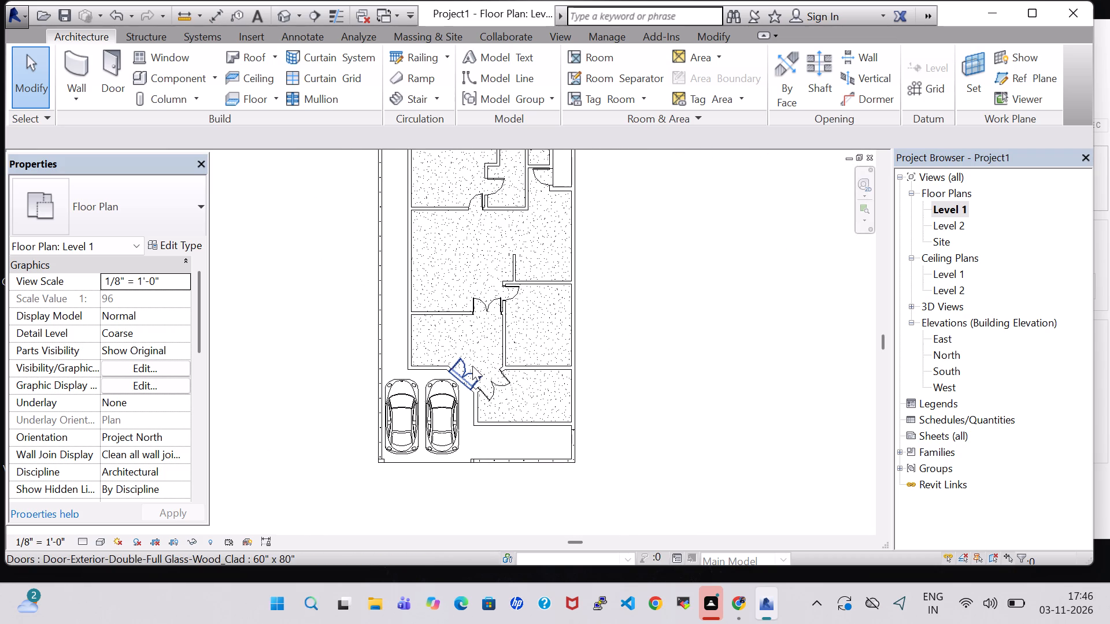
scroll(693, 372, "up", 1)
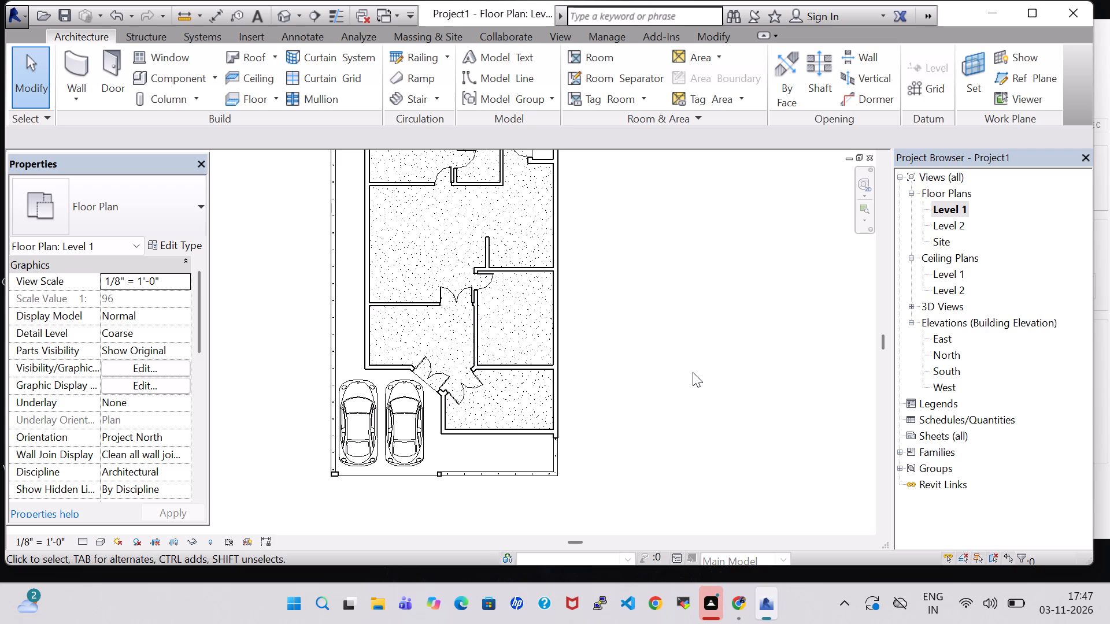
middle_click_drag(671, 346, 700, 408)
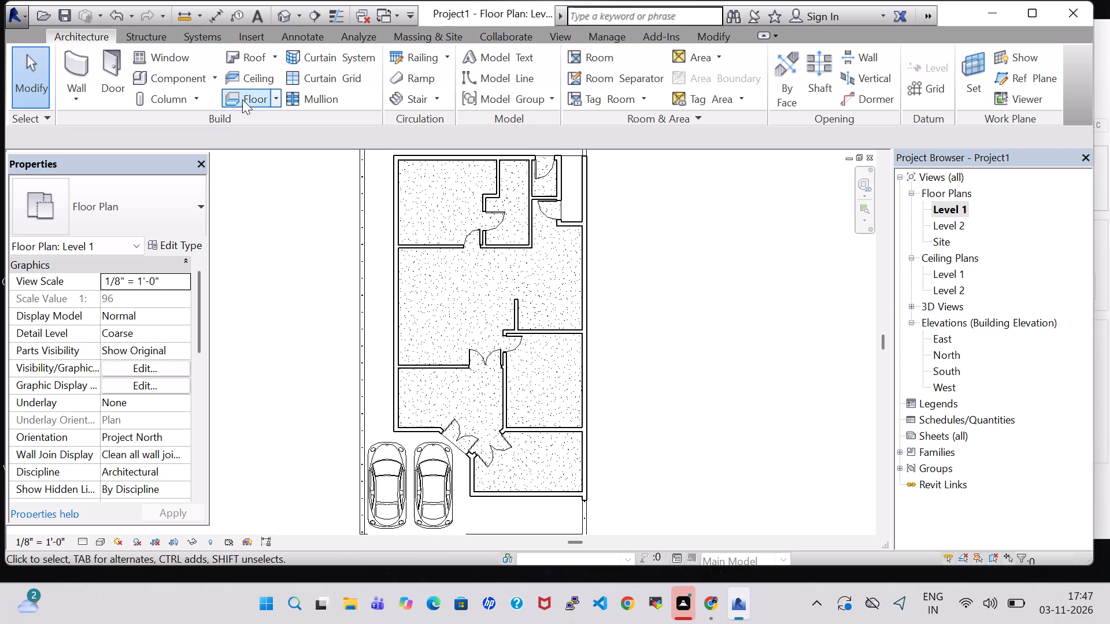
middle_click_drag(683, 355, 673, 228)
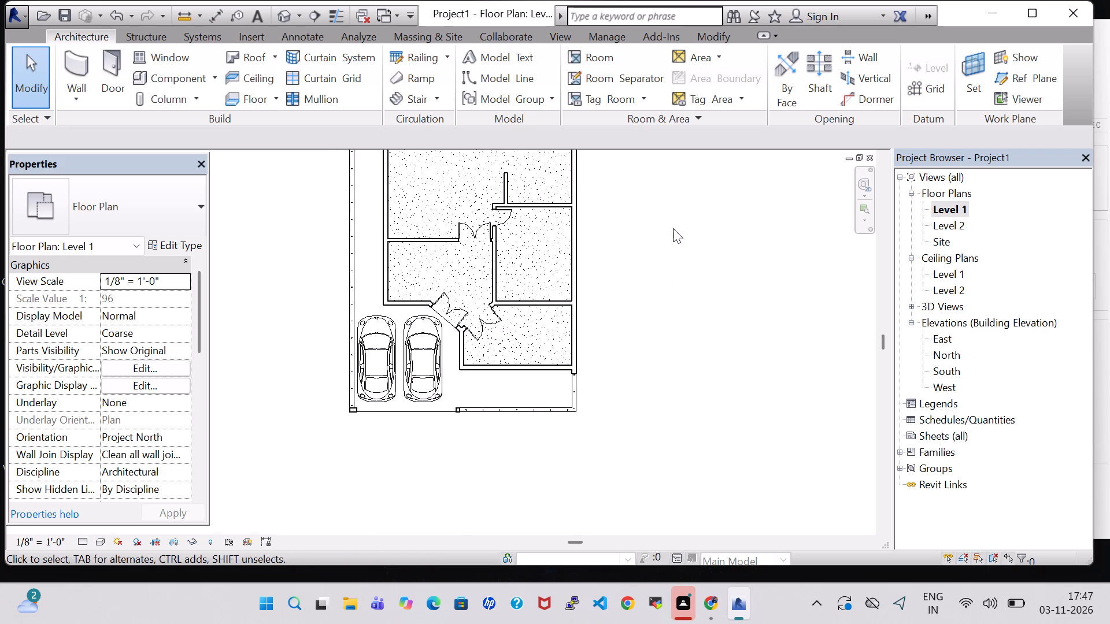
Load the Door-Overhead-Rolling family from the Doors library, in the 168" x 168" type.
left_click(102, 79)
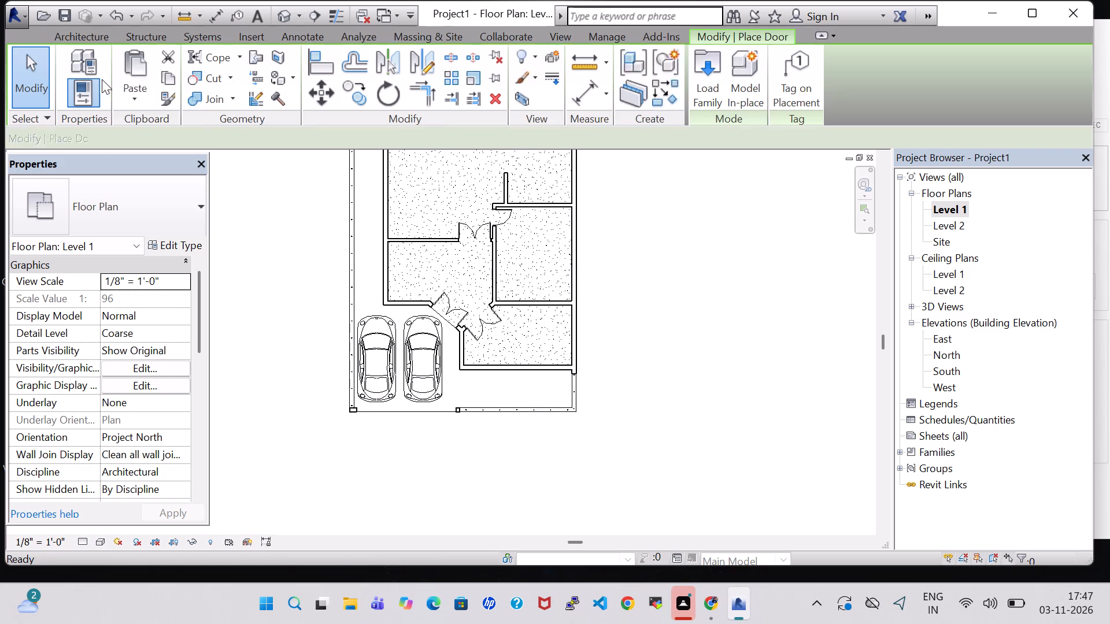
left_click(705, 81)
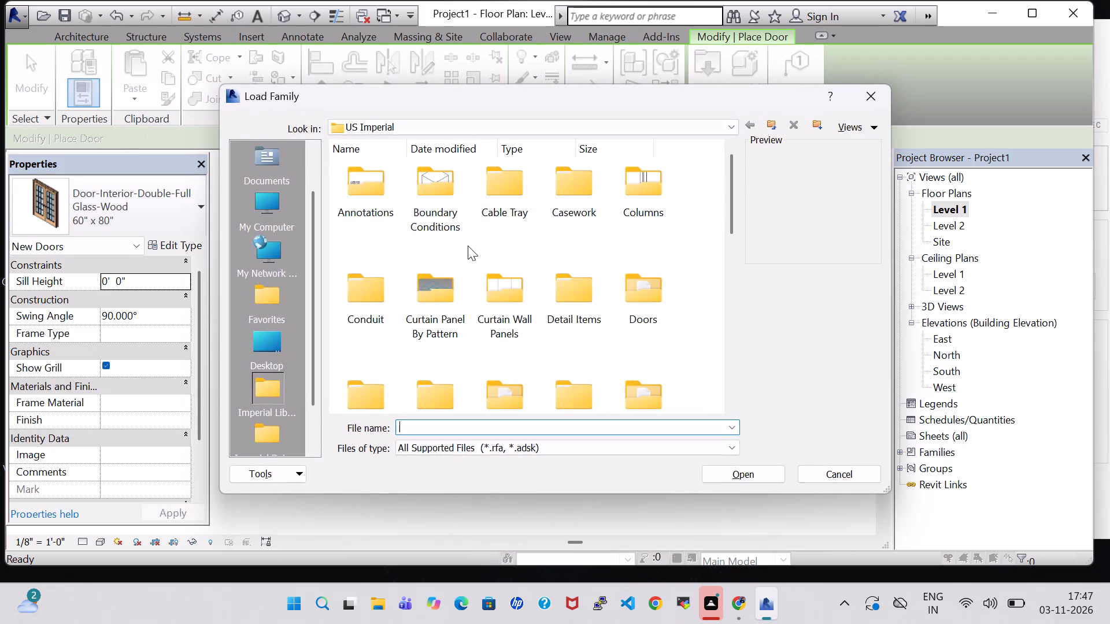
double_click(631, 294)
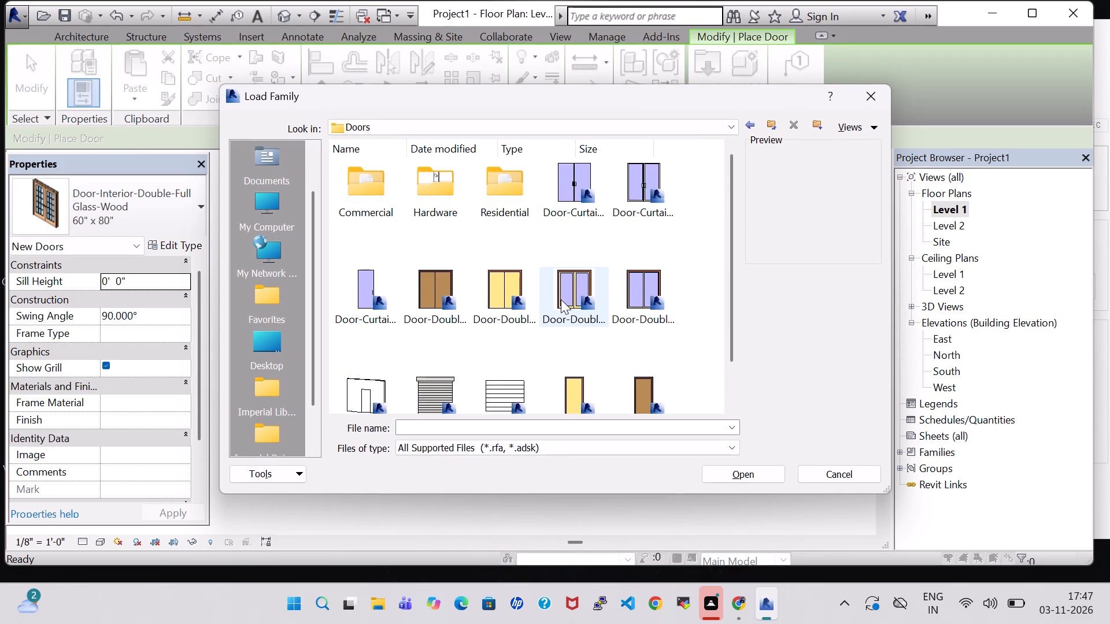
scroll(561, 299, "down", 3)
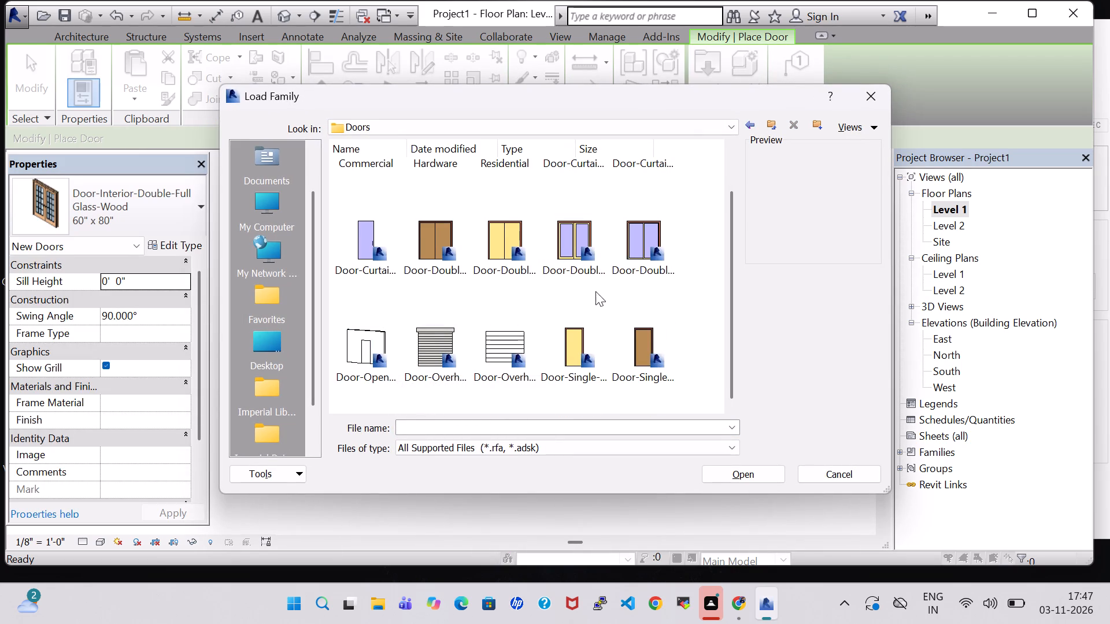
scroll(436, 347, "up", 2)
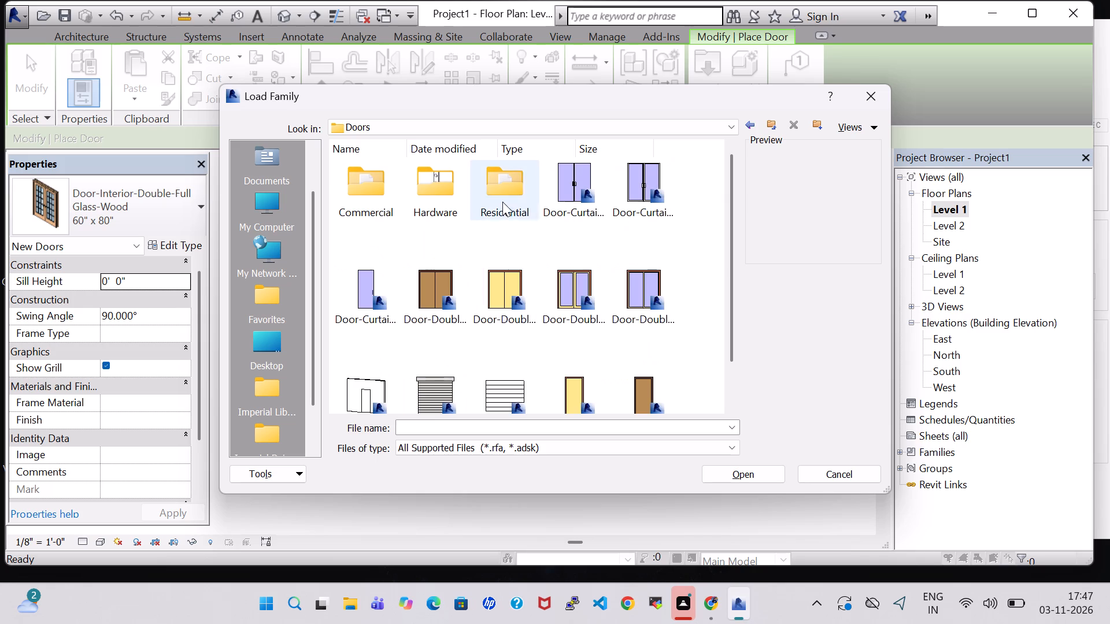
double_click(502, 202)
scroll(579, 282, "down", 2)
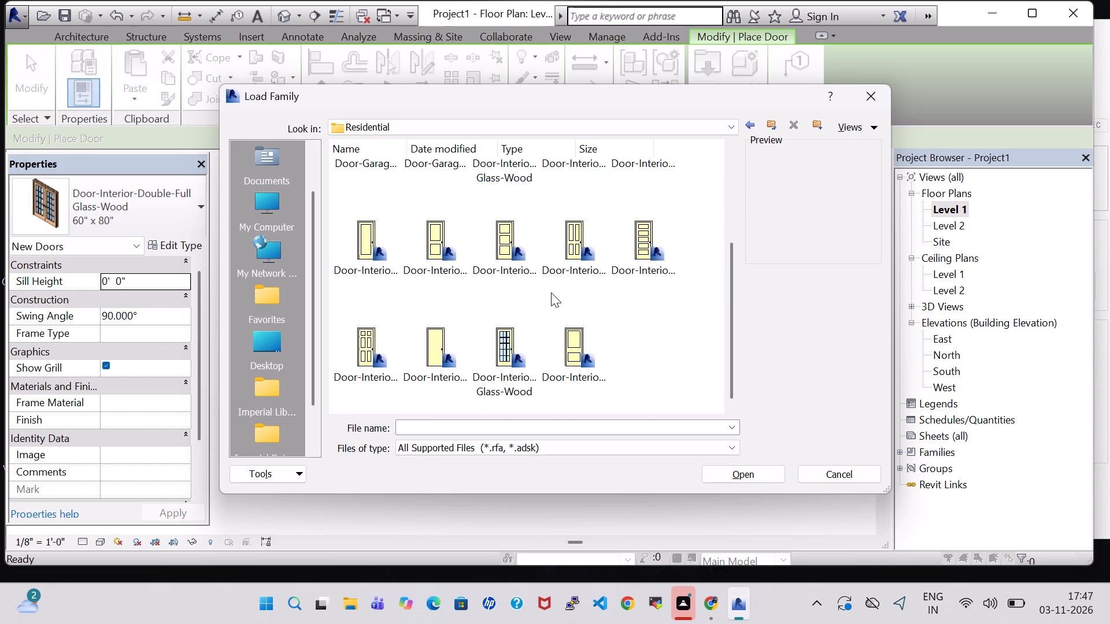
scroll(542, 333, "up", 2)
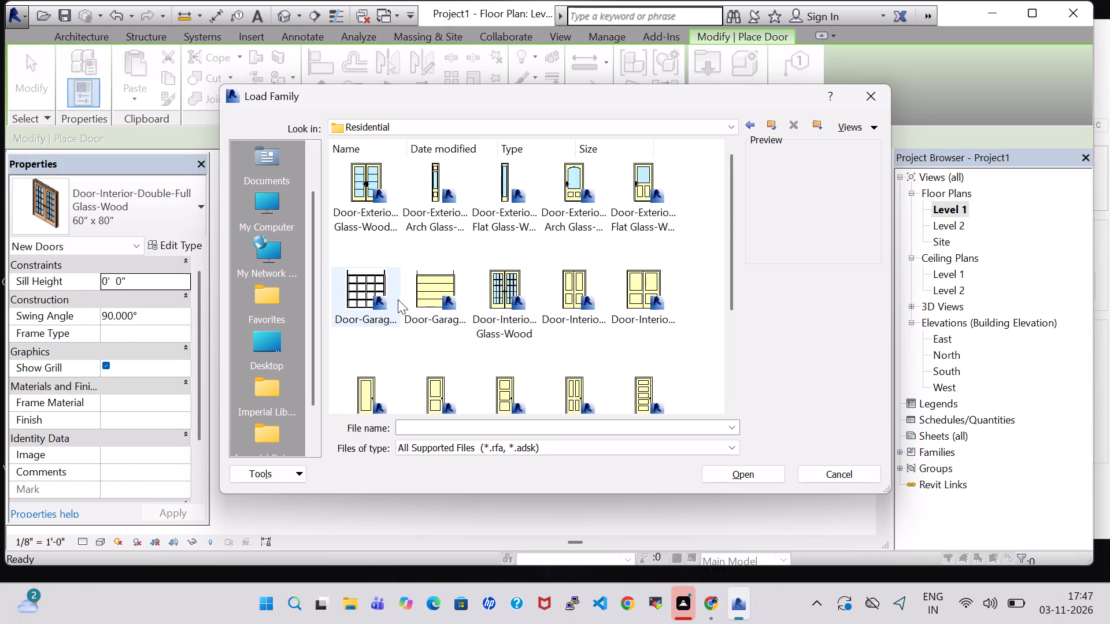
left_click(749, 129)
scroll(450, 313, "down", 2)
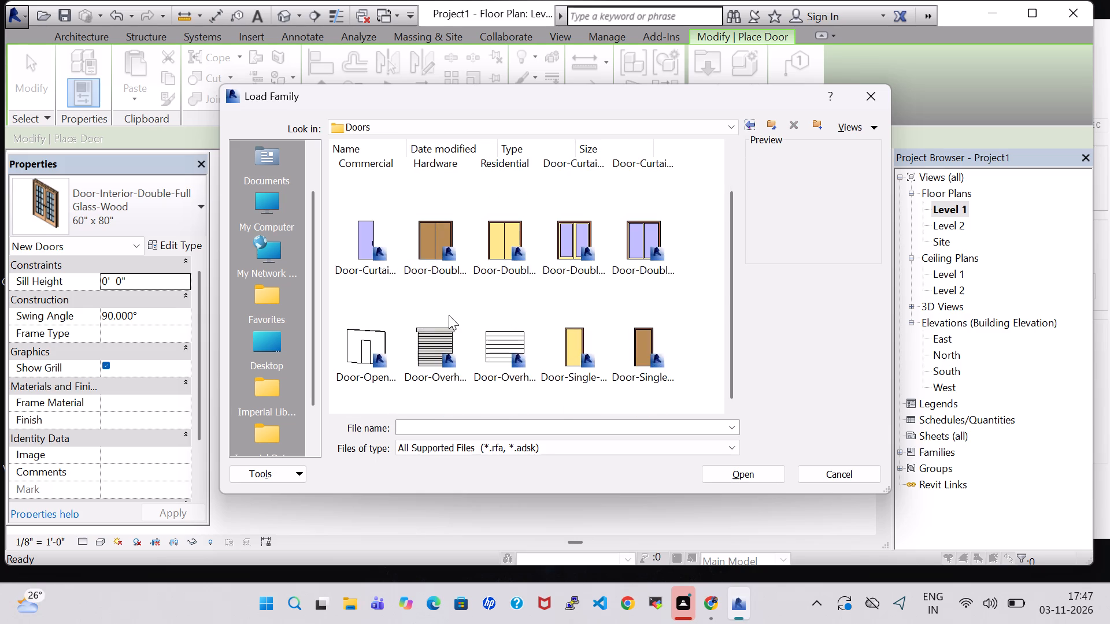
left_click(434, 356)
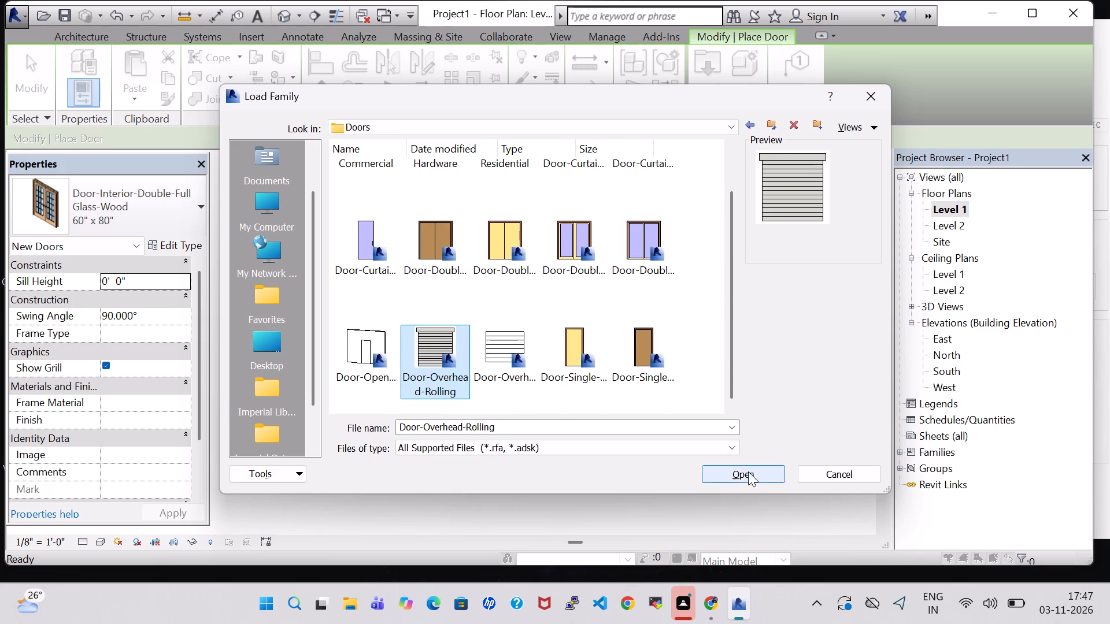
left_click(748, 471)
scroll(415, 434, "up", 4)
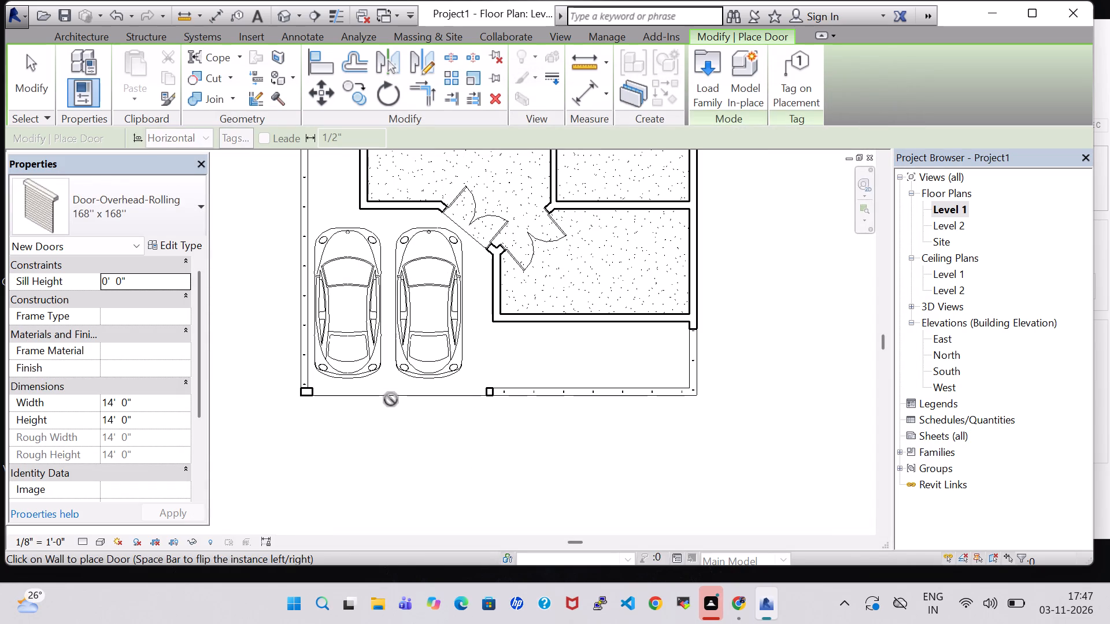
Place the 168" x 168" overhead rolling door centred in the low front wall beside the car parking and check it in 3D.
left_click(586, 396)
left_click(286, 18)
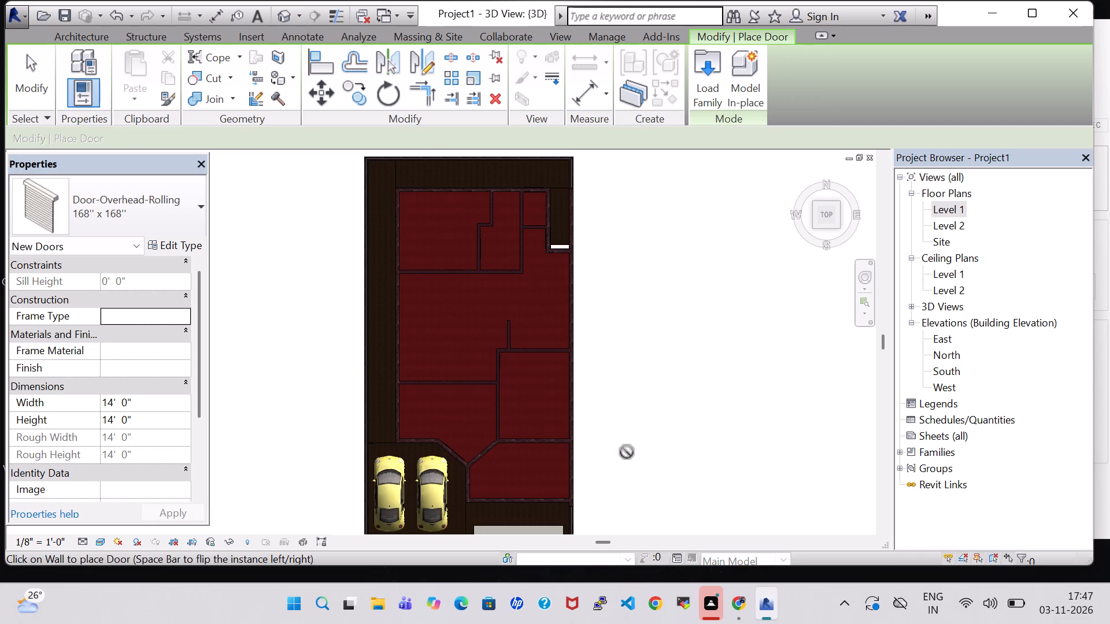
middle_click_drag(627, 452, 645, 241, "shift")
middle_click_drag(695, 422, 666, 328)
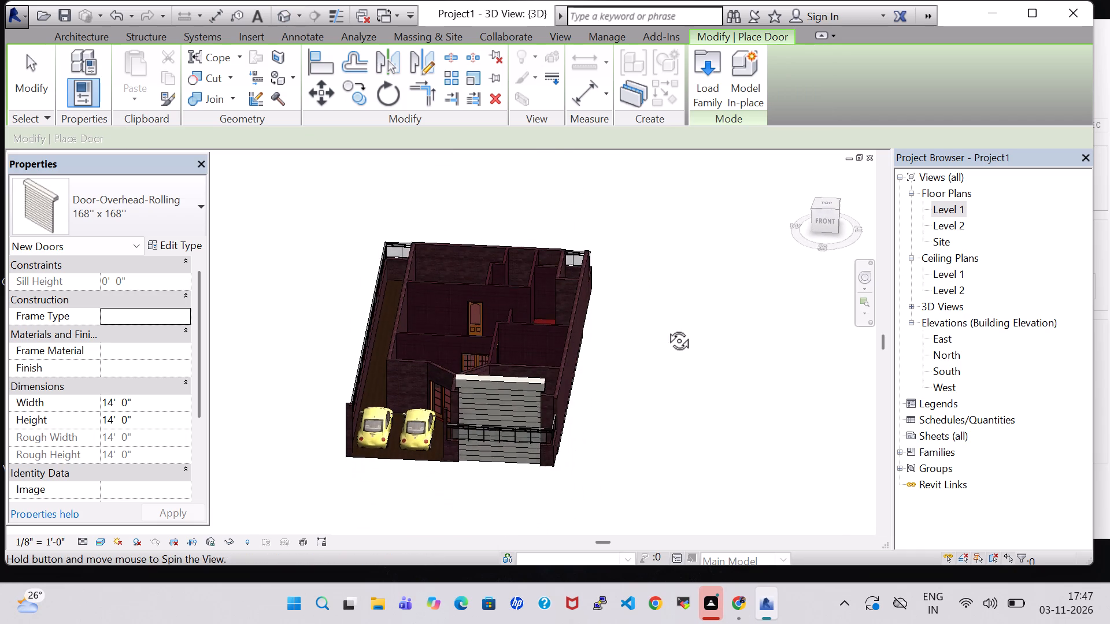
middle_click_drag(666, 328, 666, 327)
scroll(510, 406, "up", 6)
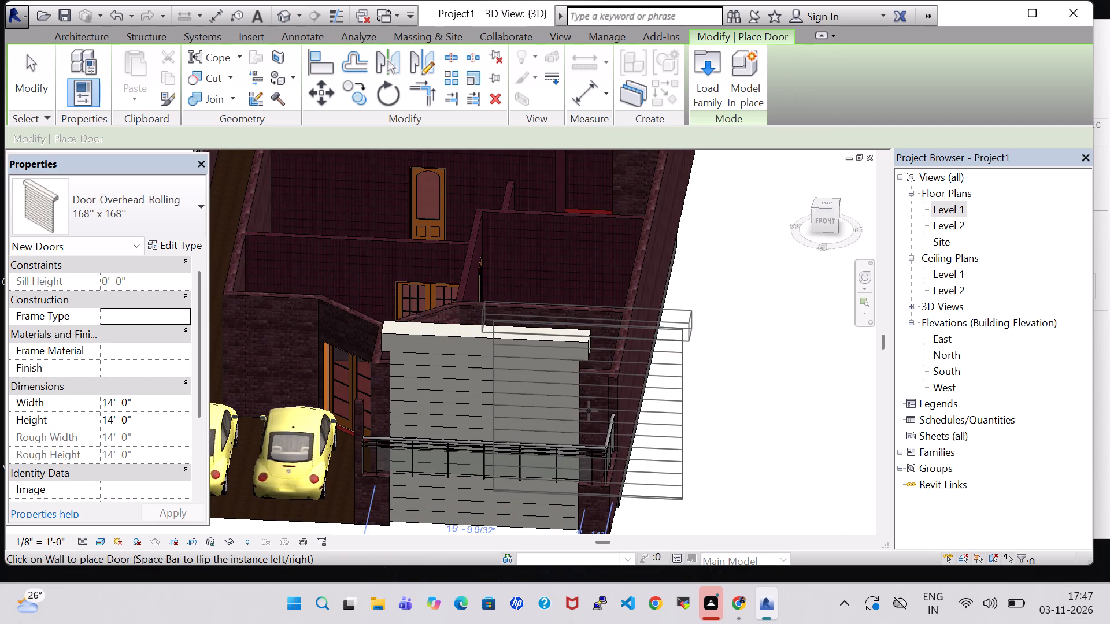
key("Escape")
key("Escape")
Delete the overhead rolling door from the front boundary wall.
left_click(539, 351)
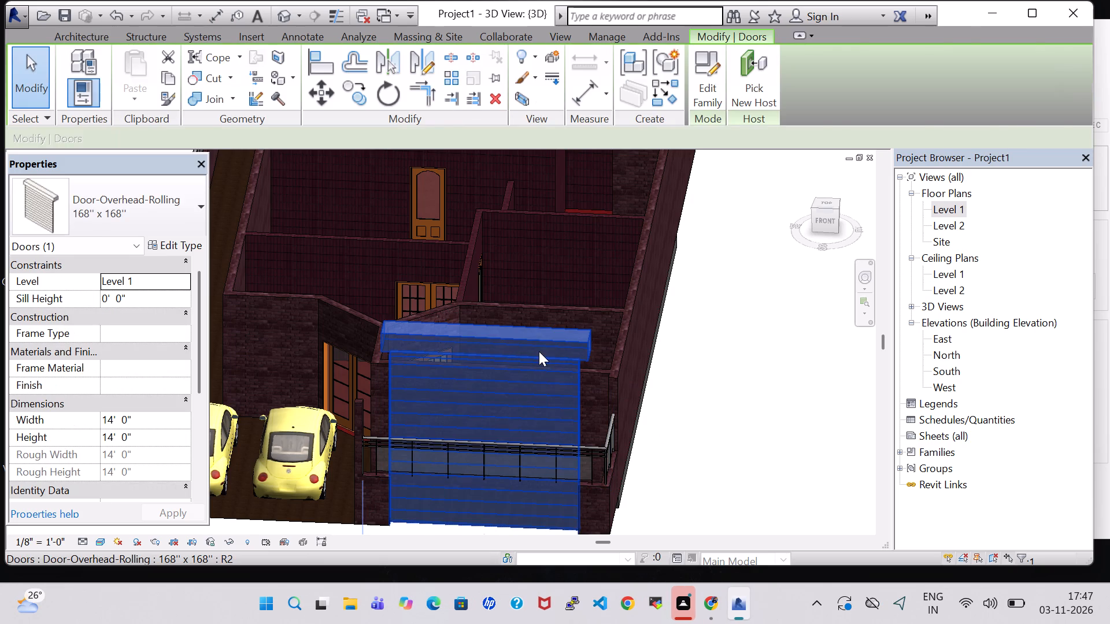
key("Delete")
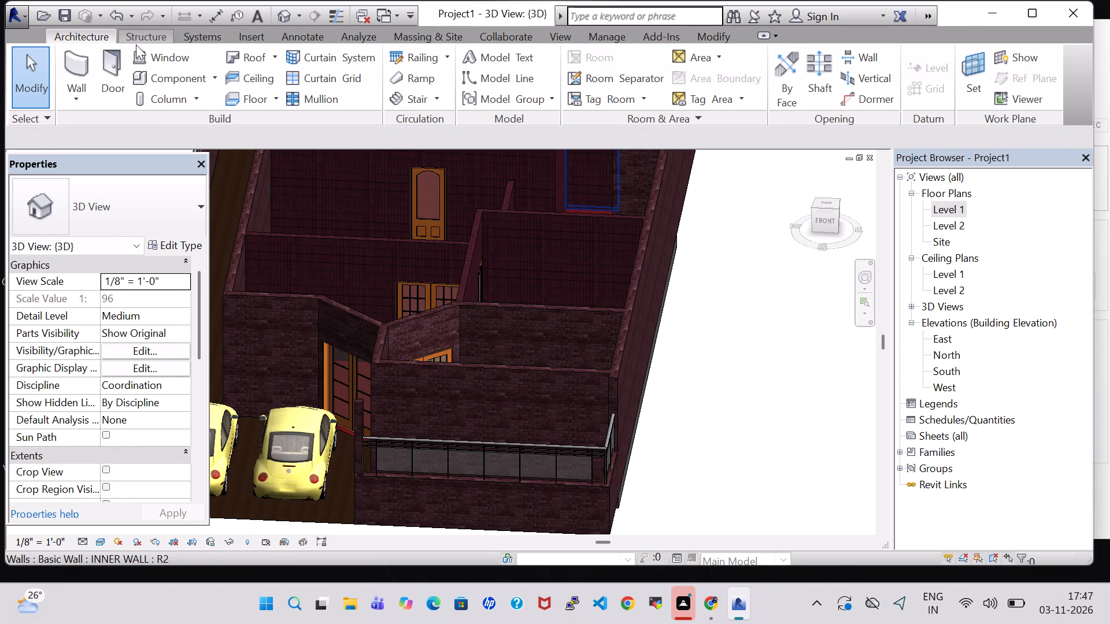
Load the Door-Exterior-Double-Two_Lite family from the Commercial doors library, in the 96" x 80" type.
left_click(121, 61)
left_click(715, 65)
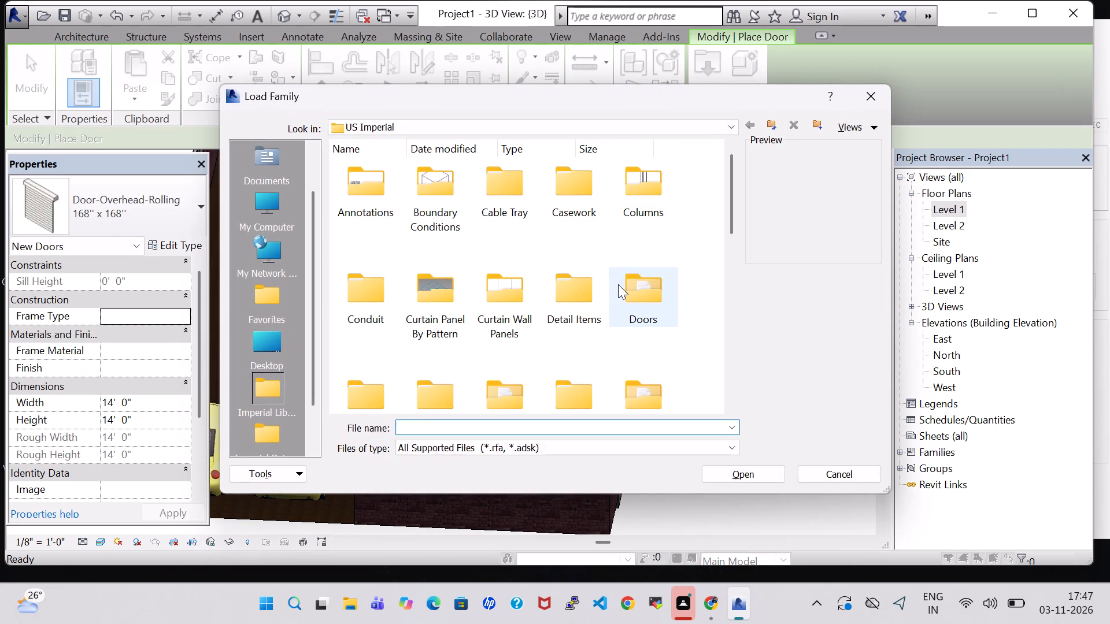
double_click(621, 285)
scroll(514, 304, "down", 1)
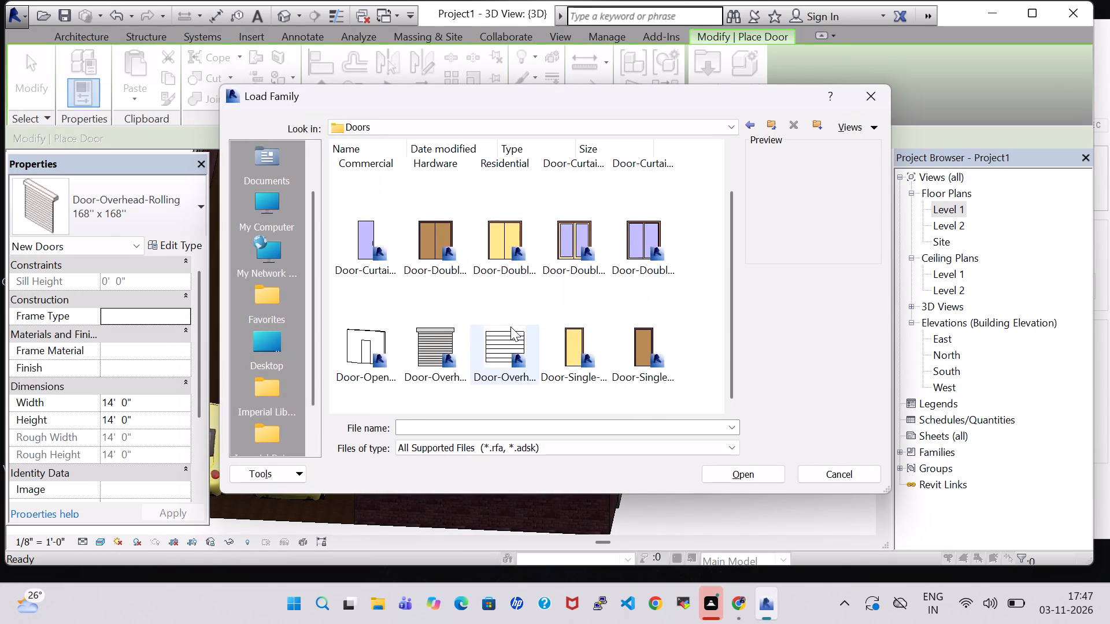
scroll(510, 326, "up", 1)
double_click(530, 177)
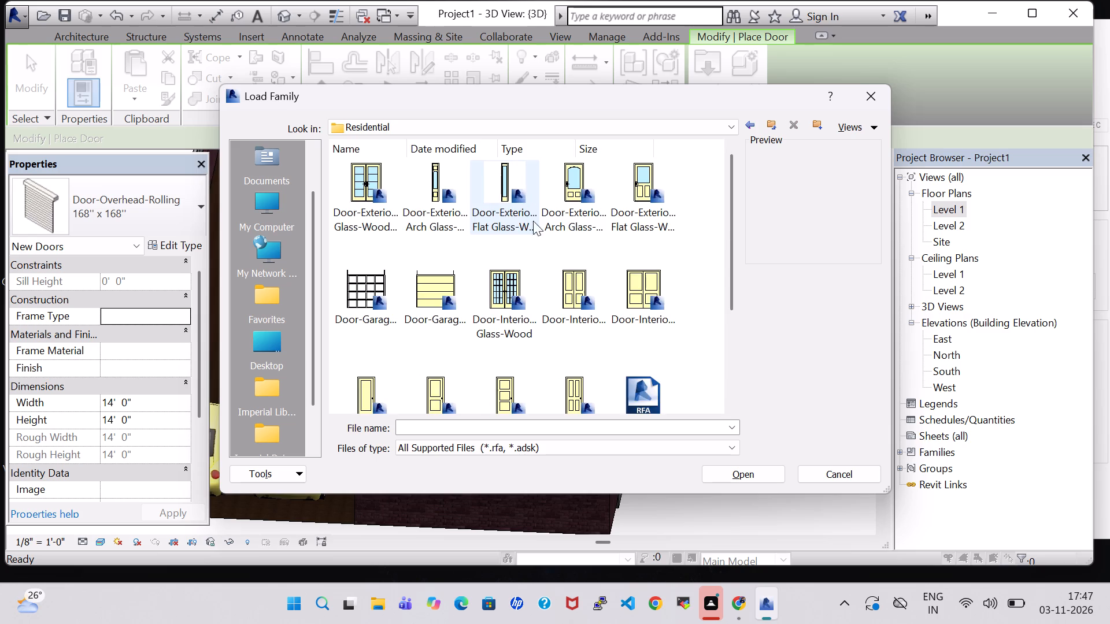
scroll(535, 233, "down", 1)
scroll(535, 233, "up", 2)
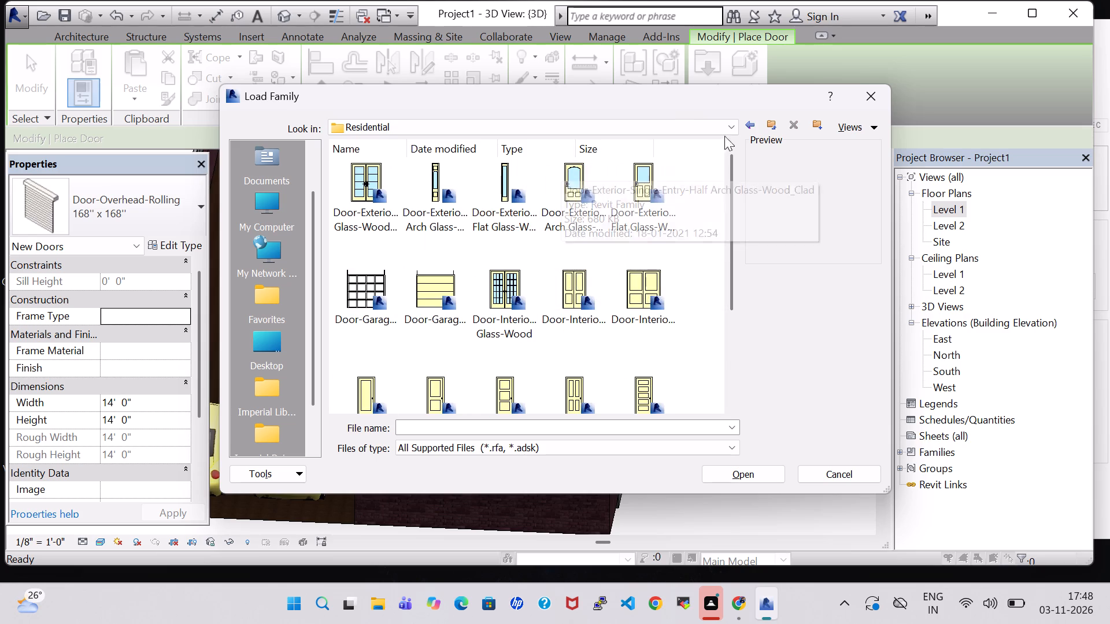
left_click(749, 125)
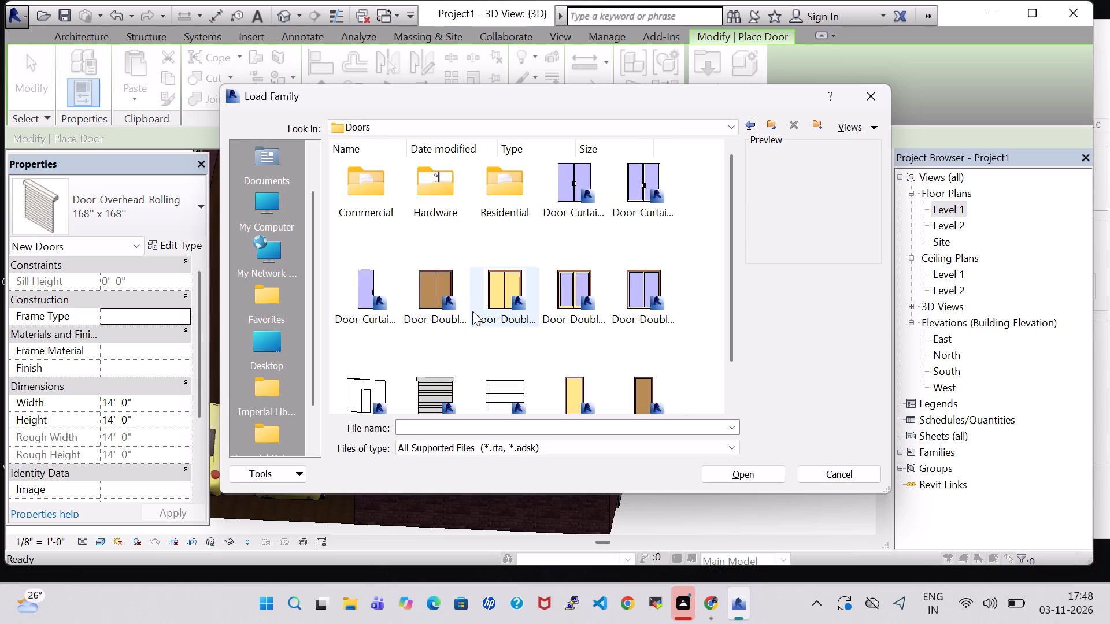
double_click(390, 175)
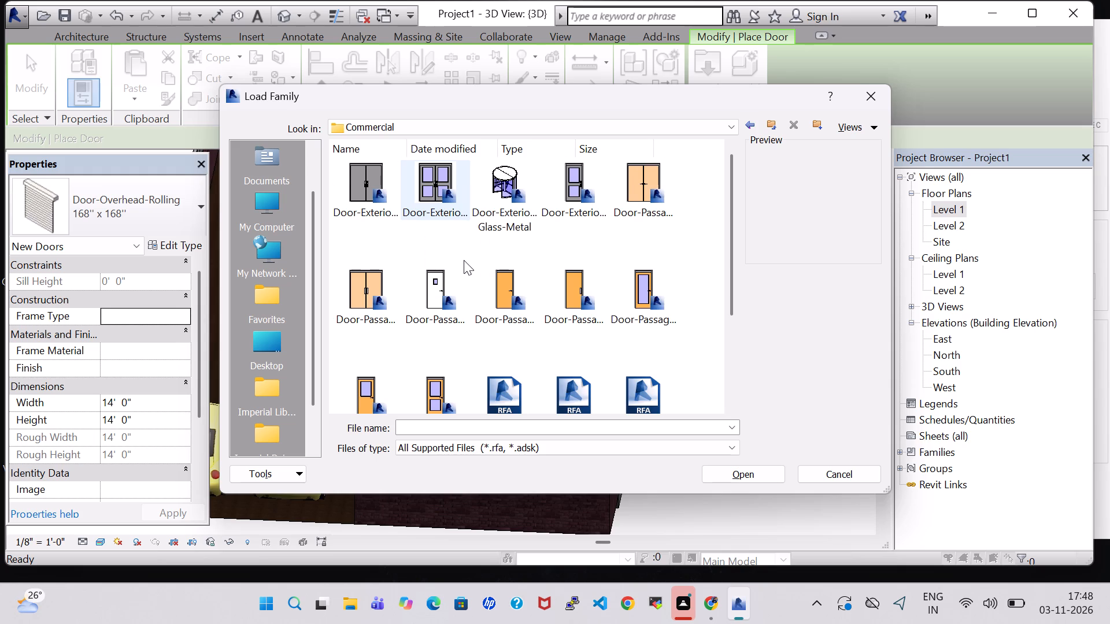
scroll(464, 260, "down", 1)
scroll(468, 313, "up", 2)
left_click(367, 180)
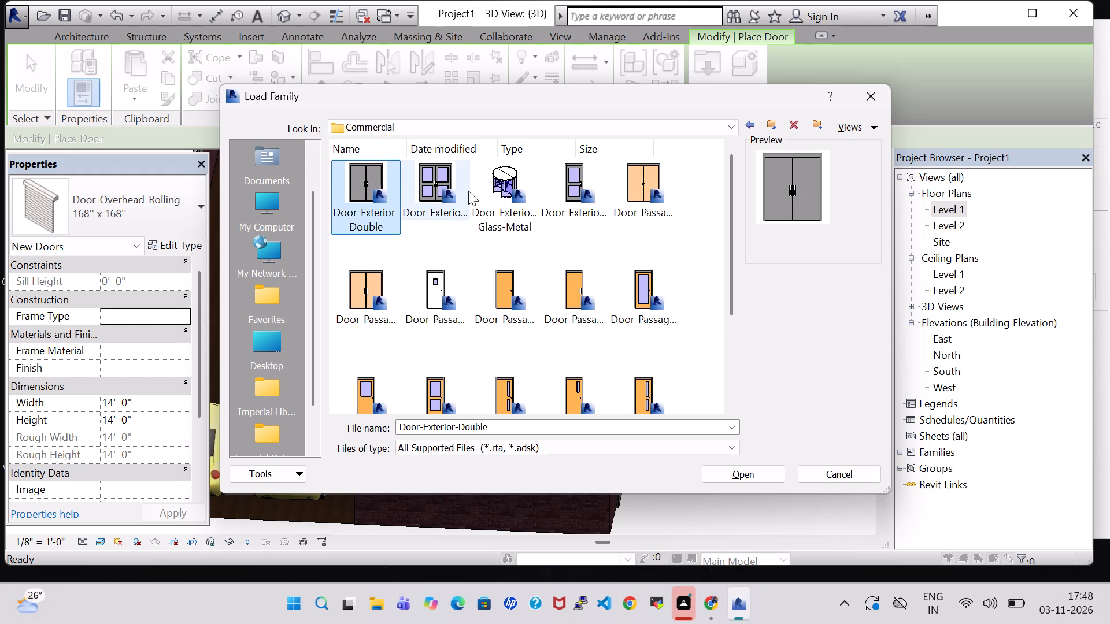
left_click(468, 191)
left_click(742, 470)
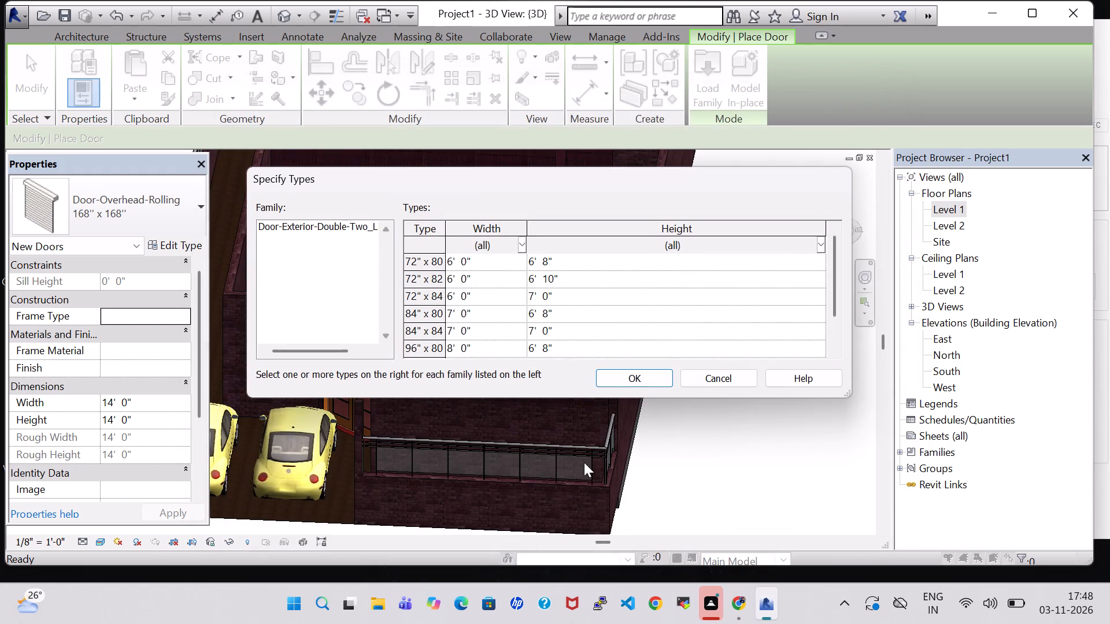
left_click(478, 344)
left_click(605, 381)
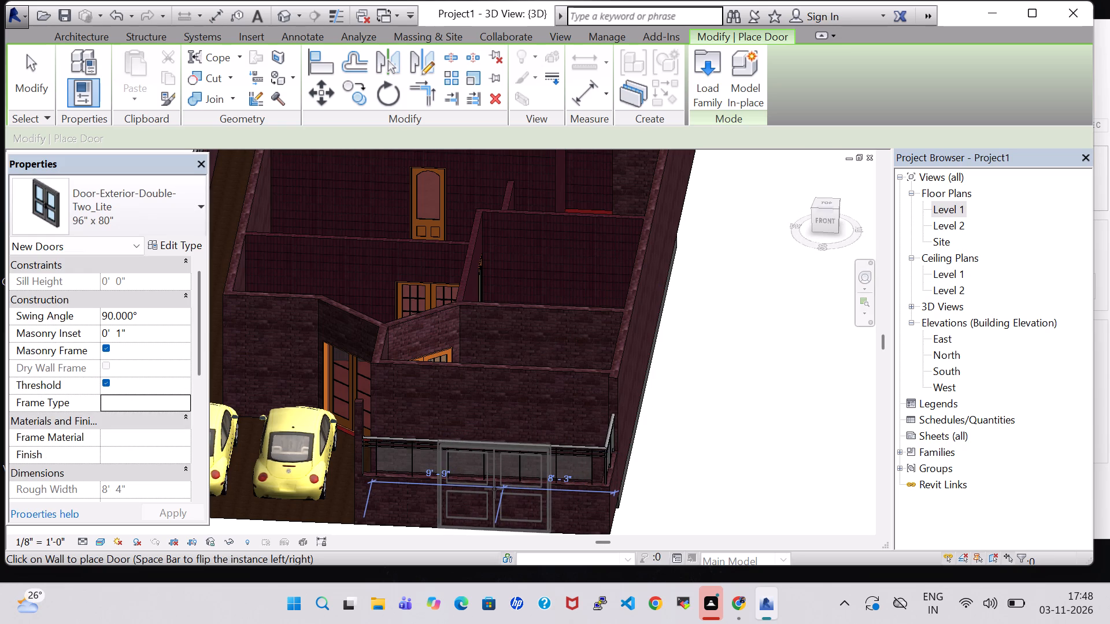
Return to the Level 1 floor plan.
double_click(950, 210)
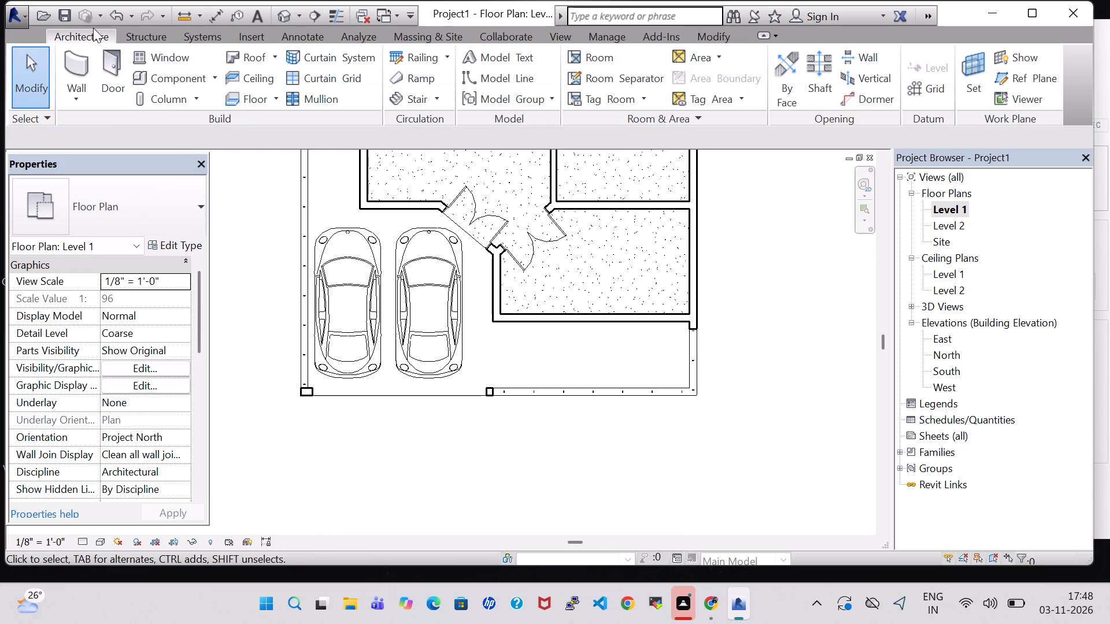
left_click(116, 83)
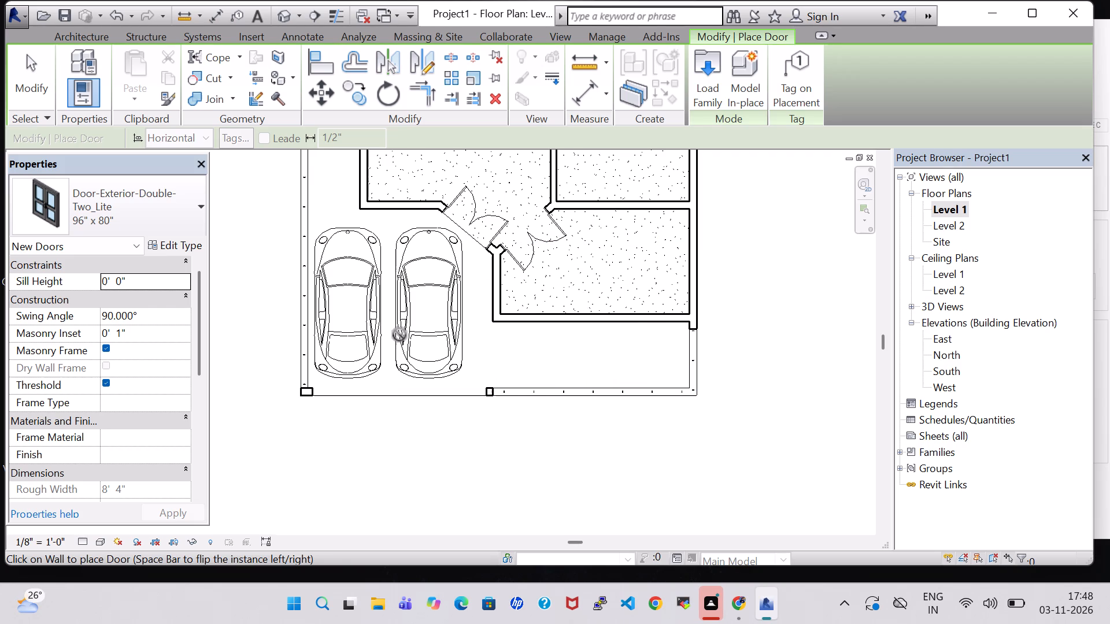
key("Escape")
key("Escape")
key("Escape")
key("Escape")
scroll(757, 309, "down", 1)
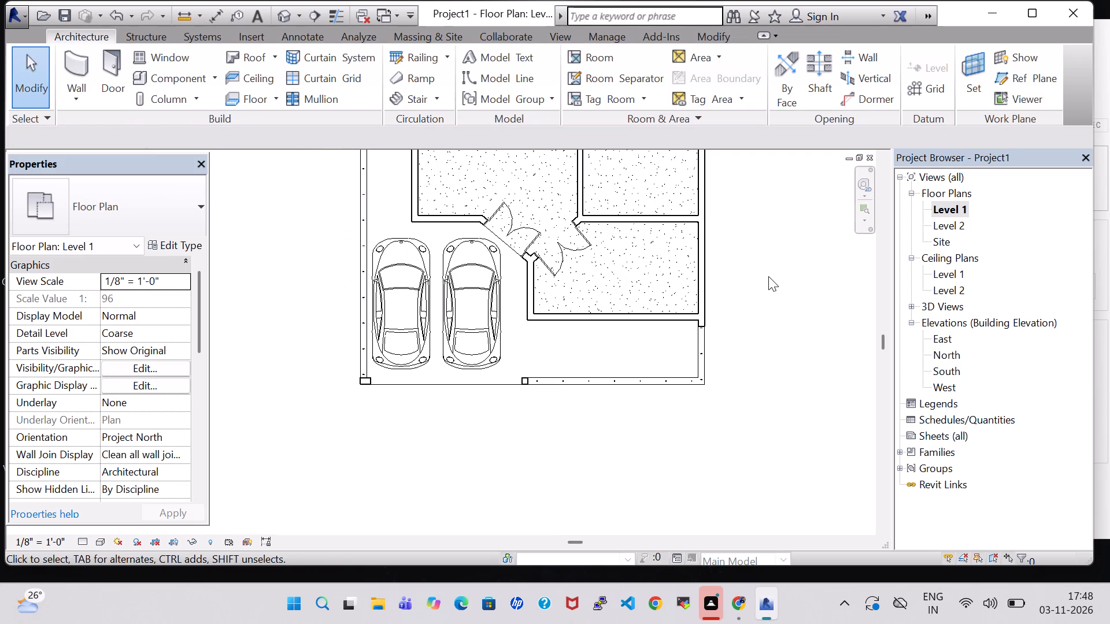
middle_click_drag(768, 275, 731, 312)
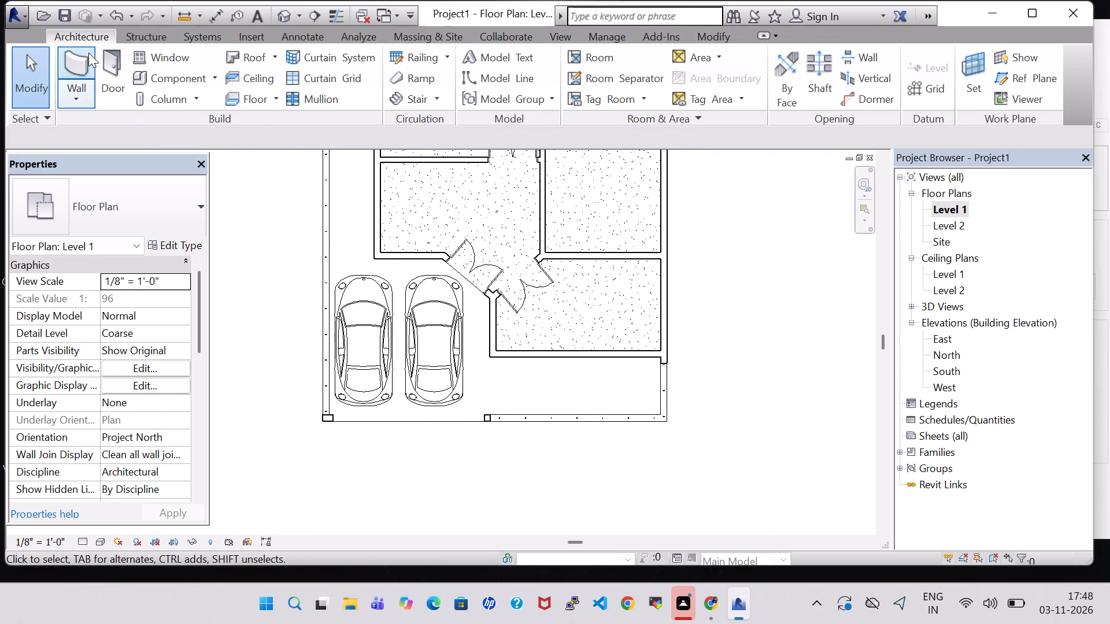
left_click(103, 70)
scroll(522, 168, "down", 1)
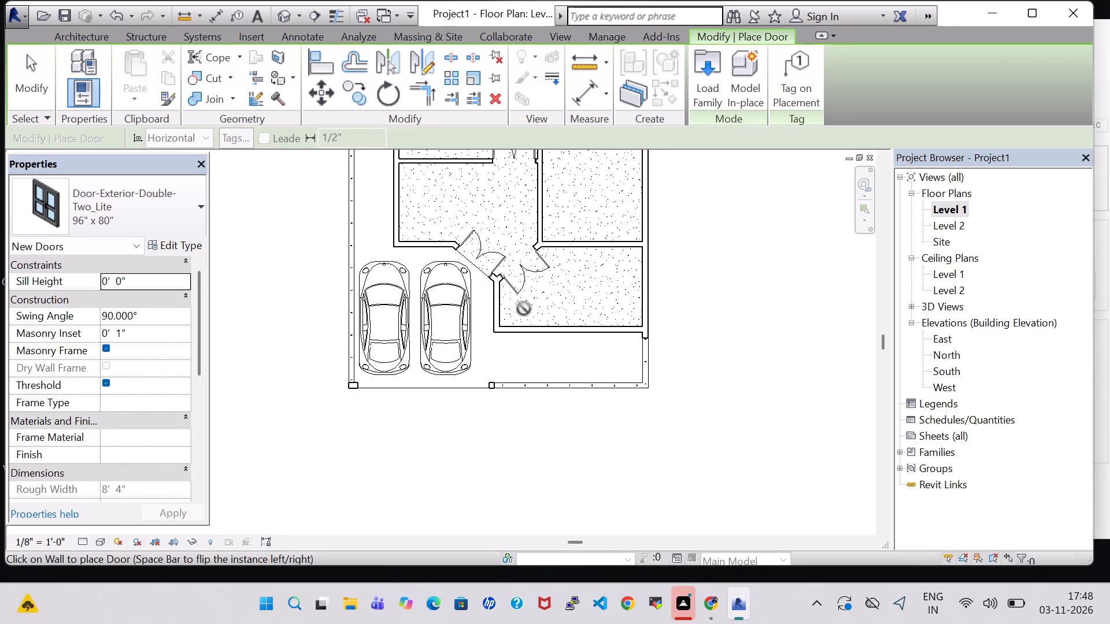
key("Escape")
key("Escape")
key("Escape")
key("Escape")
Start a stair from Level 1 to Level 2 with a straight 3'-0" wide run, 7'-4" long, going west along the foyer's north wall.
middle_click_drag(693, 221, 642, 316)
scroll(642, 316, "down", 1)
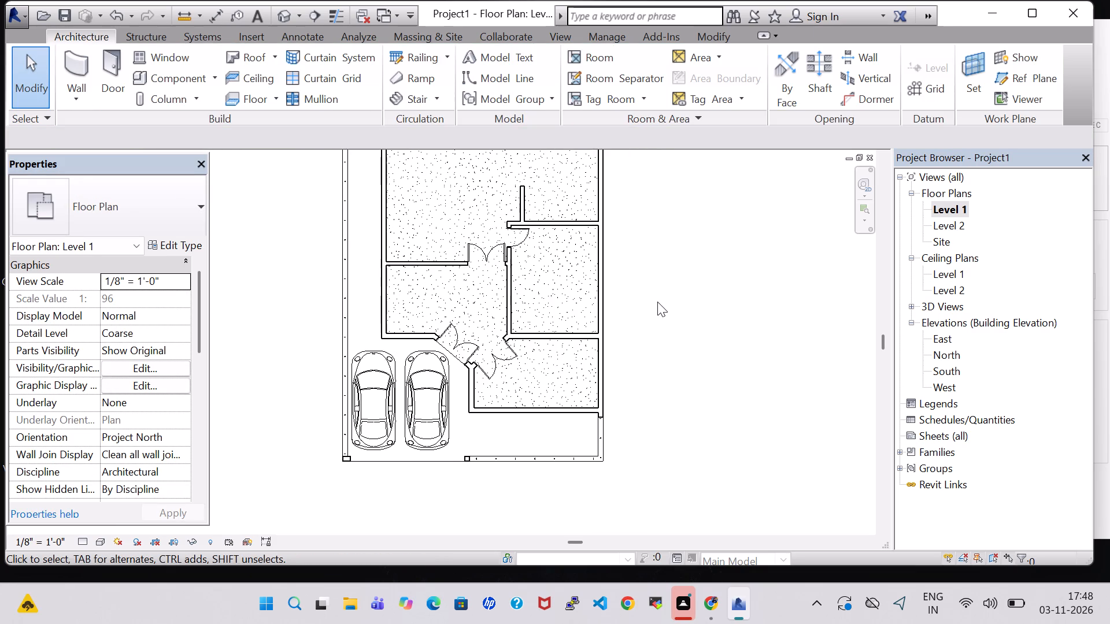
middle_click_drag(706, 234, 661, 278)
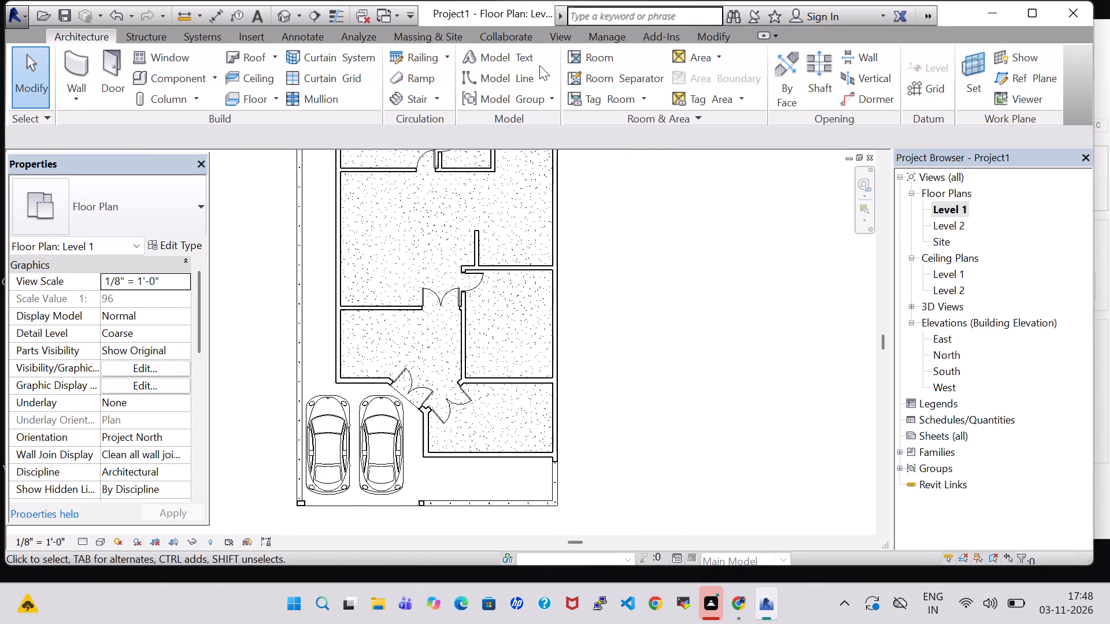
left_click(406, 101)
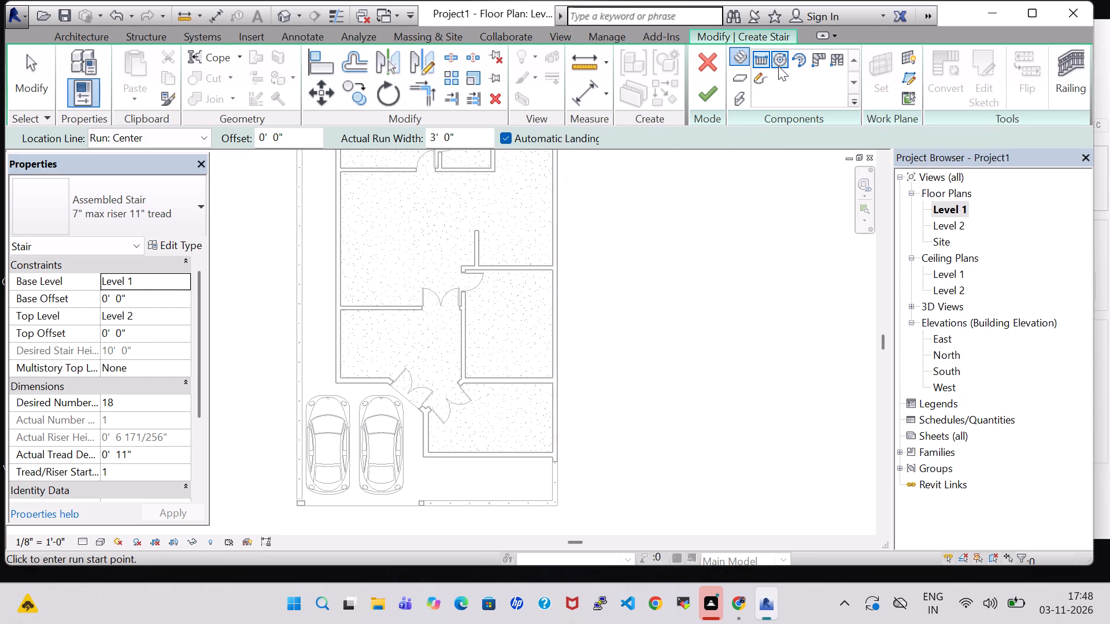
left_click(763, 58)
scroll(425, 328, "up", 5)
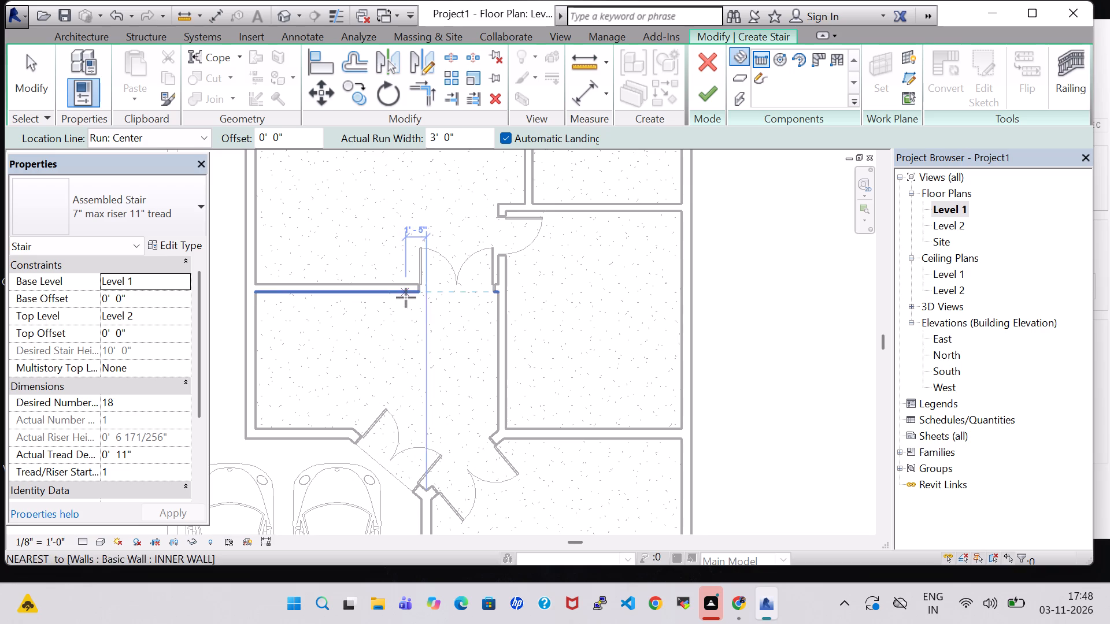
left_click(399, 327)
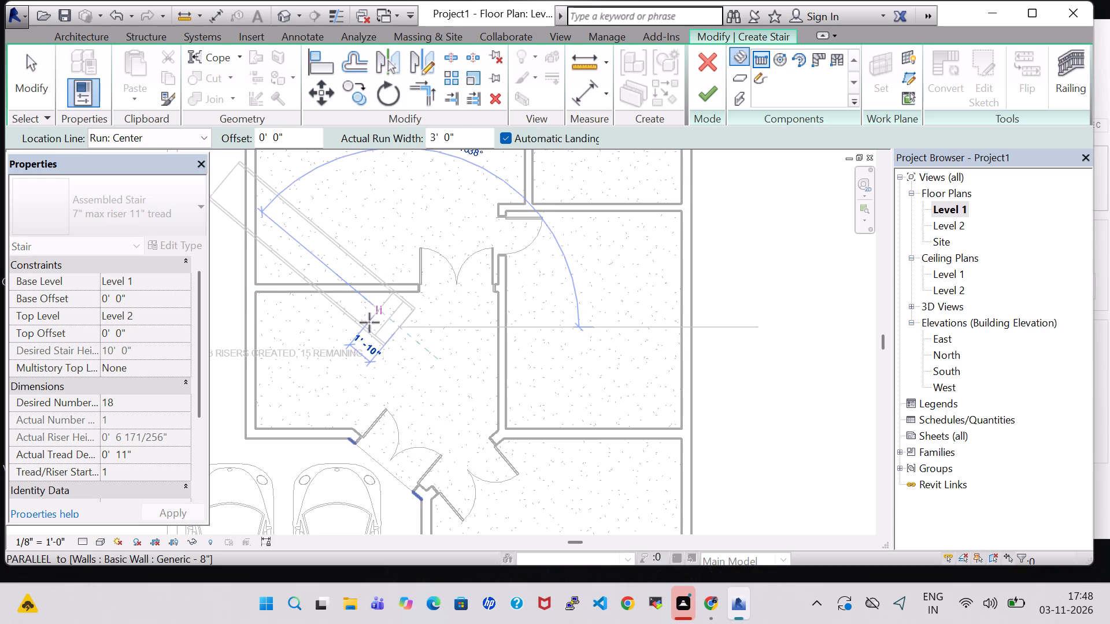
key("Escape")
left_click(404, 314)
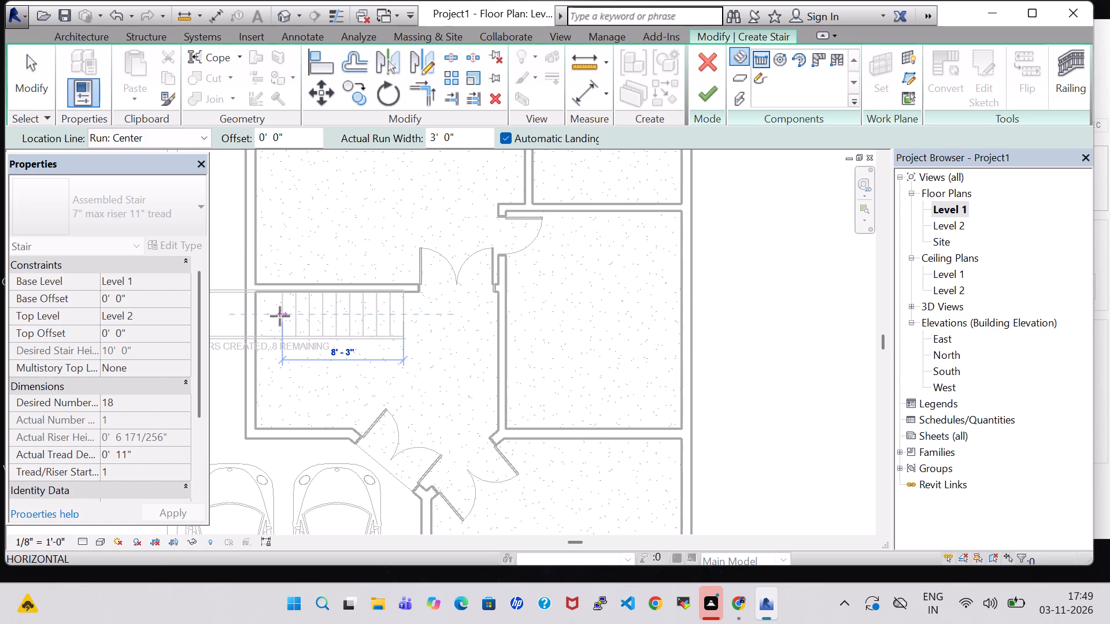
left_click(297, 316)
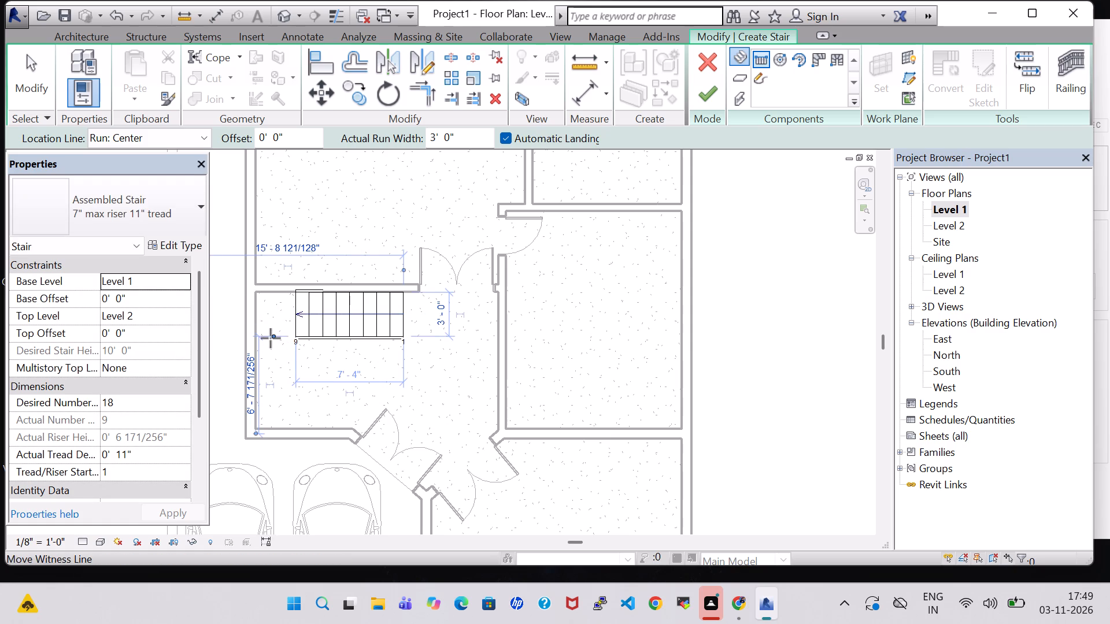
Add a second straight stair run, 3'-0" wide and 4'-7" long, going south along the foyer's west wall with an automatic corner landing.
left_click(271, 338)
key("Escape")
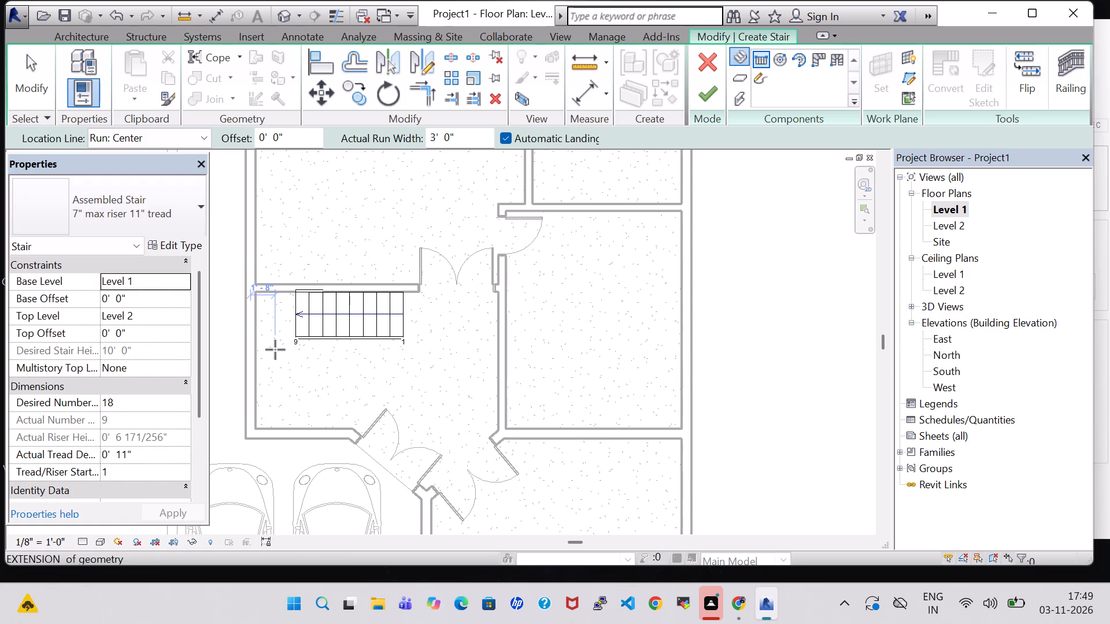
left_click(273, 344)
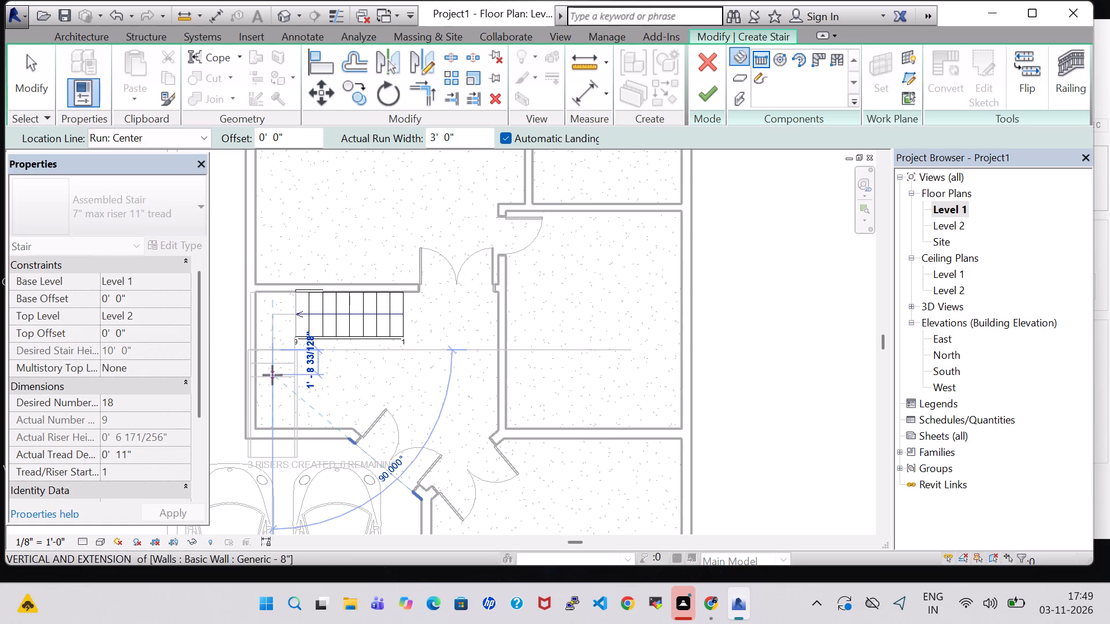
key("Escape")
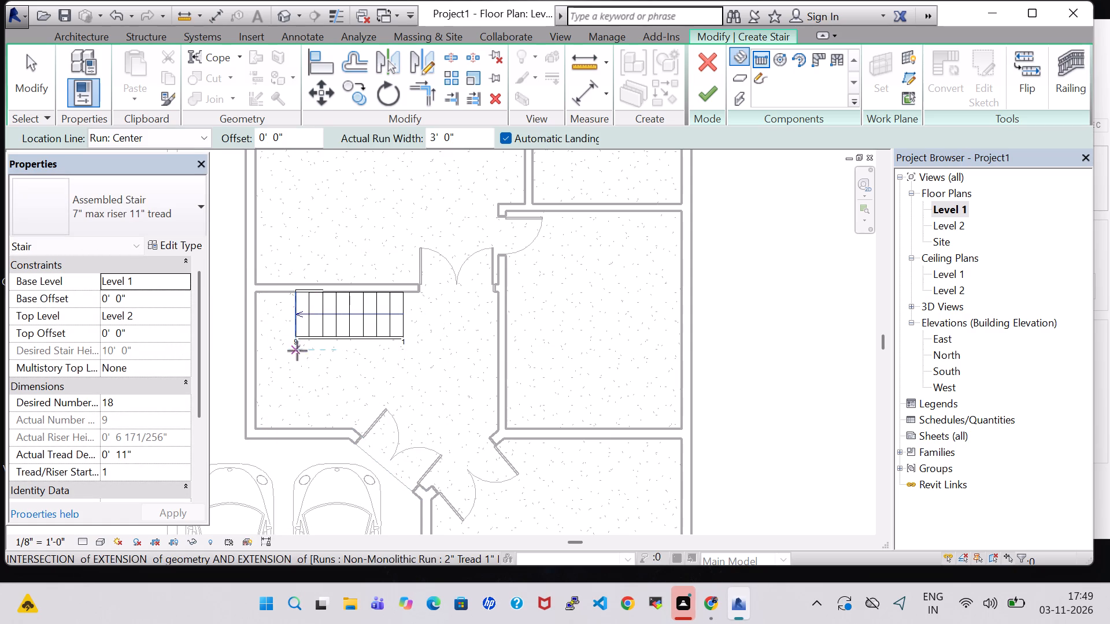
left_click(291, 349)
key("Escape")
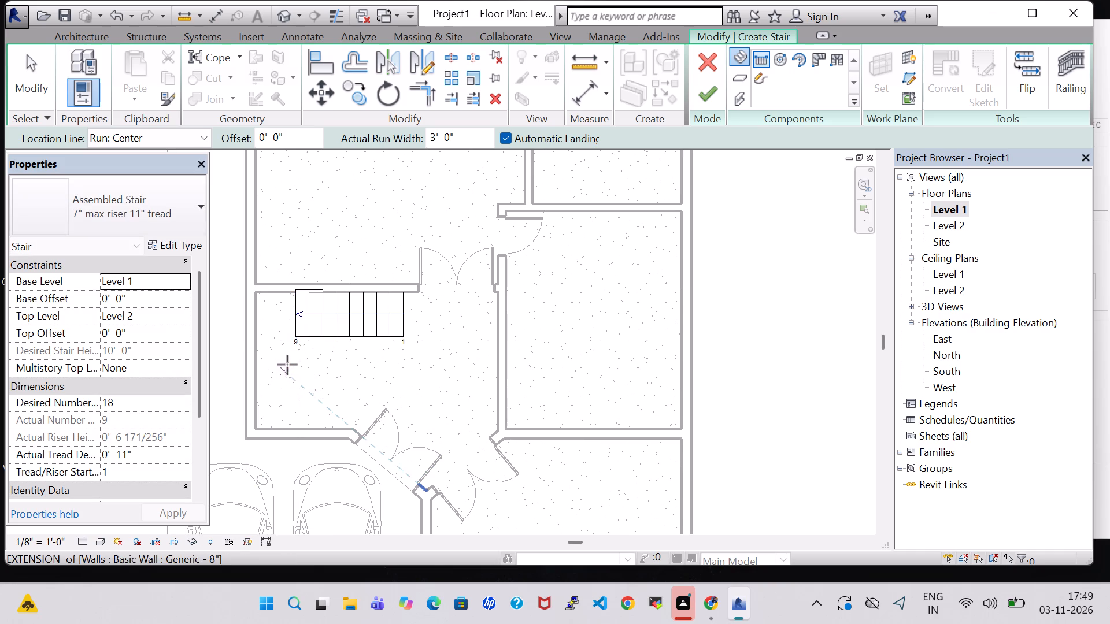
left_click(285, 349)
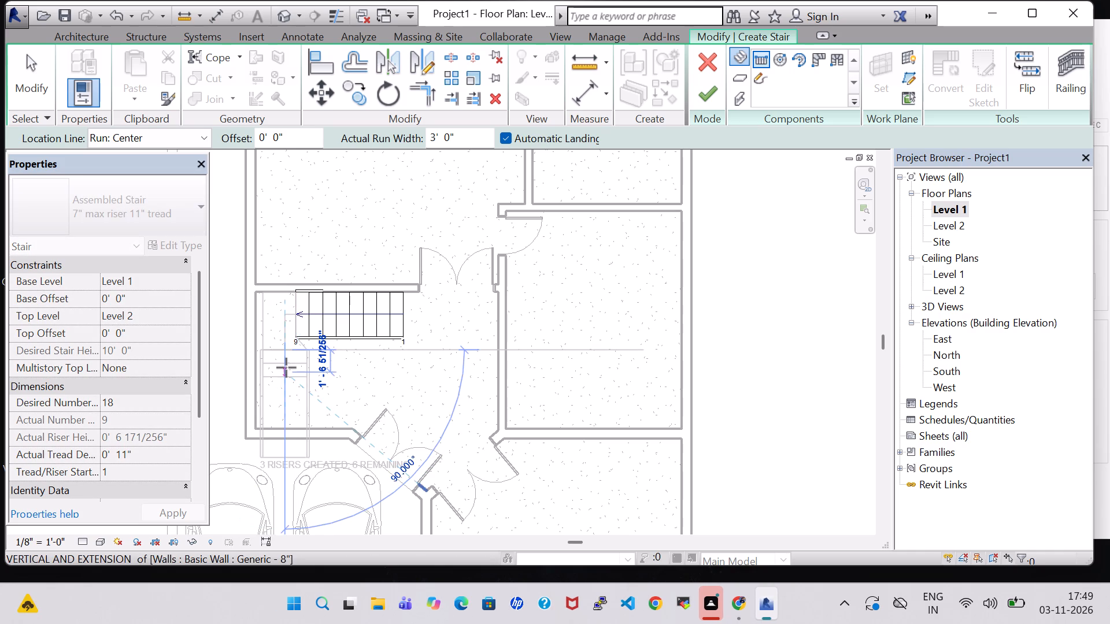
key("Escape")
left_click(280, 354)
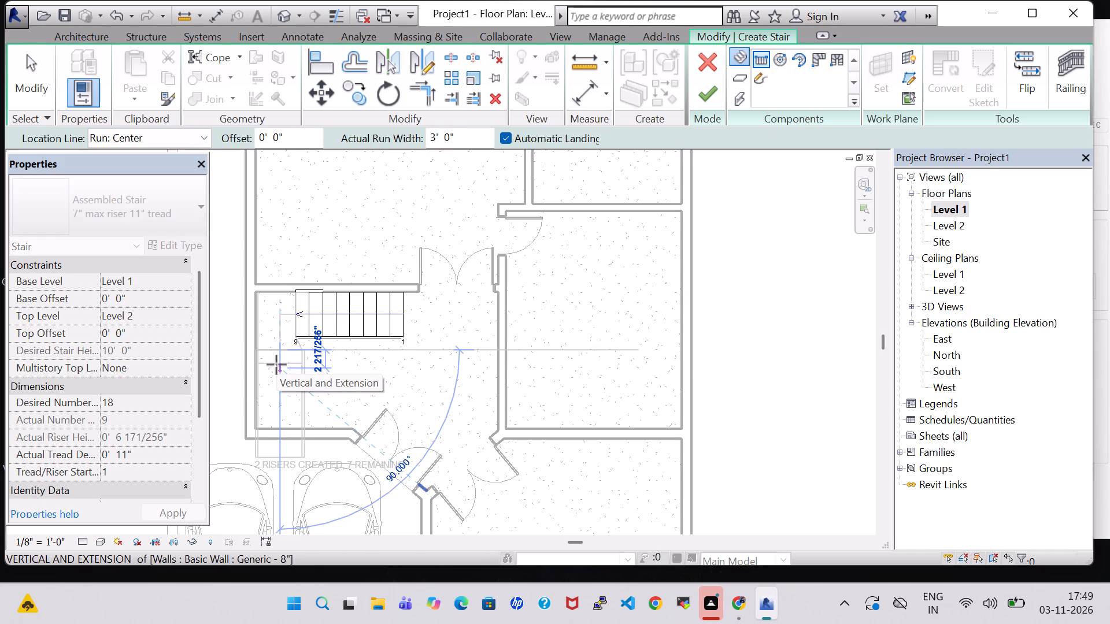
left_click(284, 417)
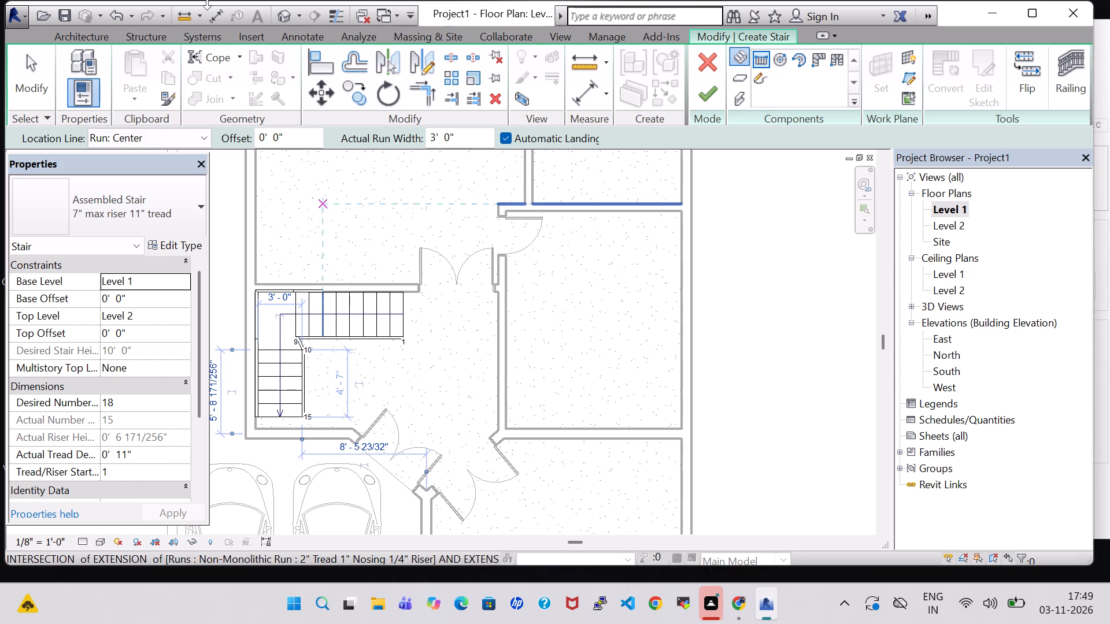
key("Escape")
key("Escape")
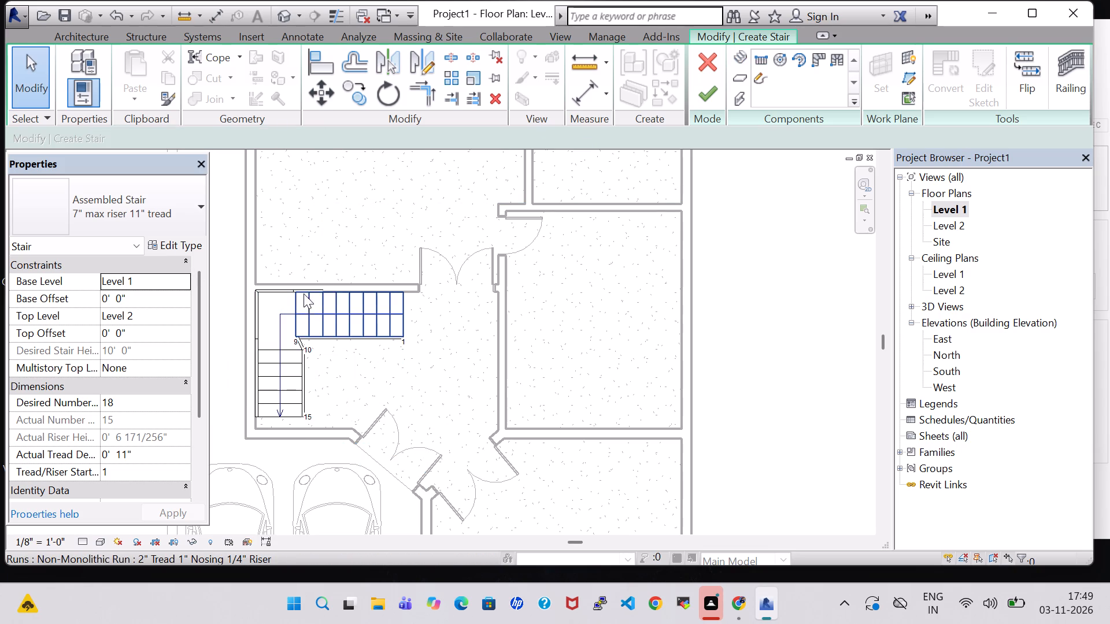
key("Escape")
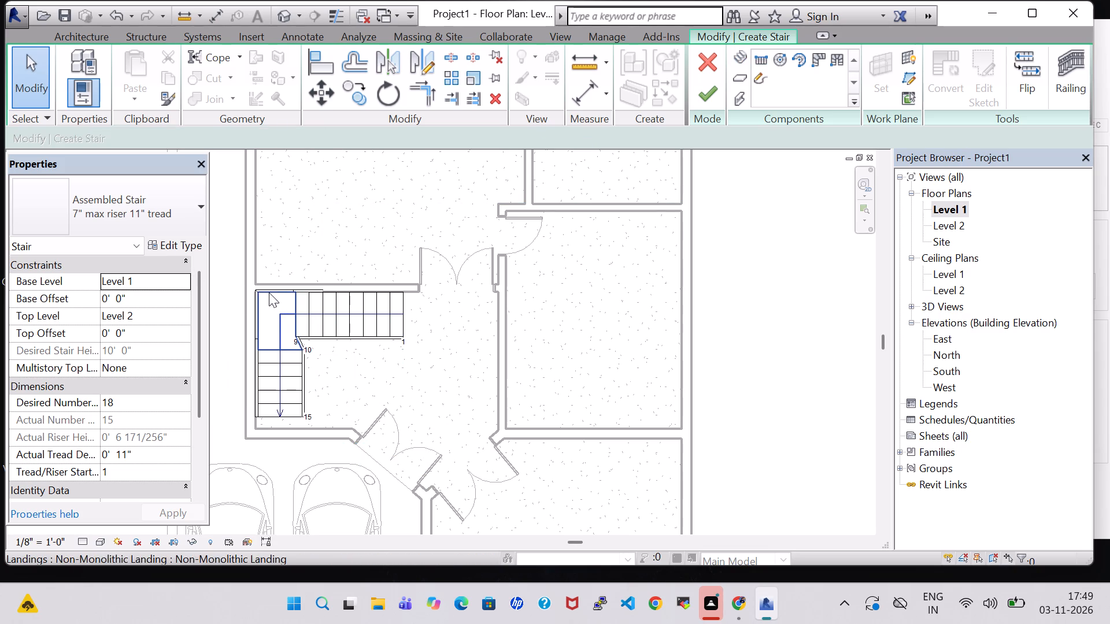
Finish the L-shaped foyer stair from Level 1 to Level 2.
left_click(710, 94)
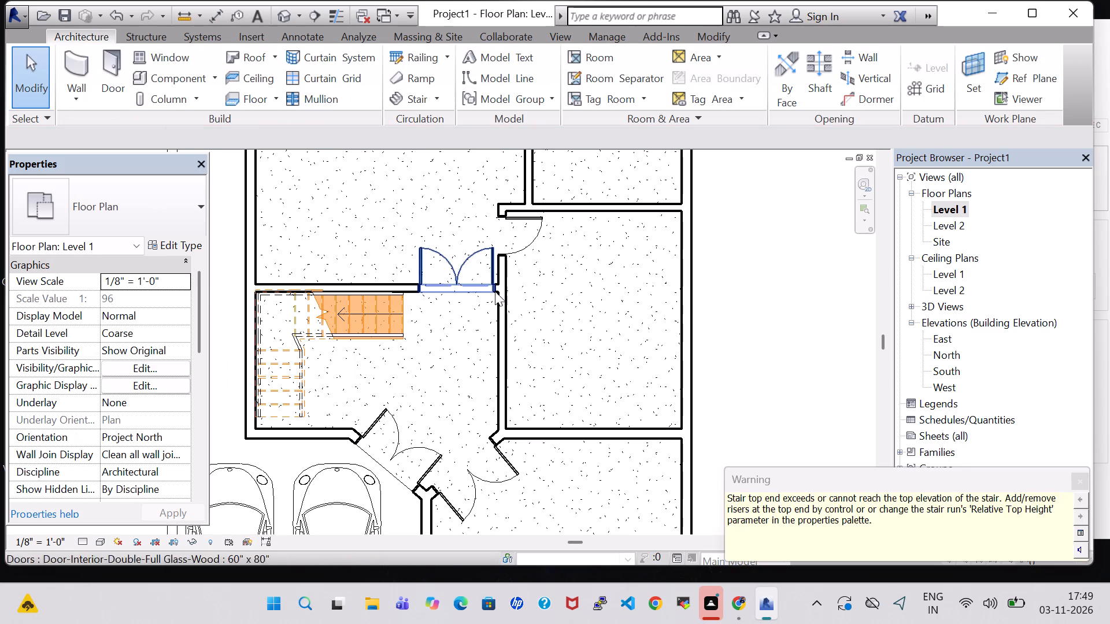
Nudge the foyer stair slightly south, away from the foyer's north wall.
left_click(335, 308)
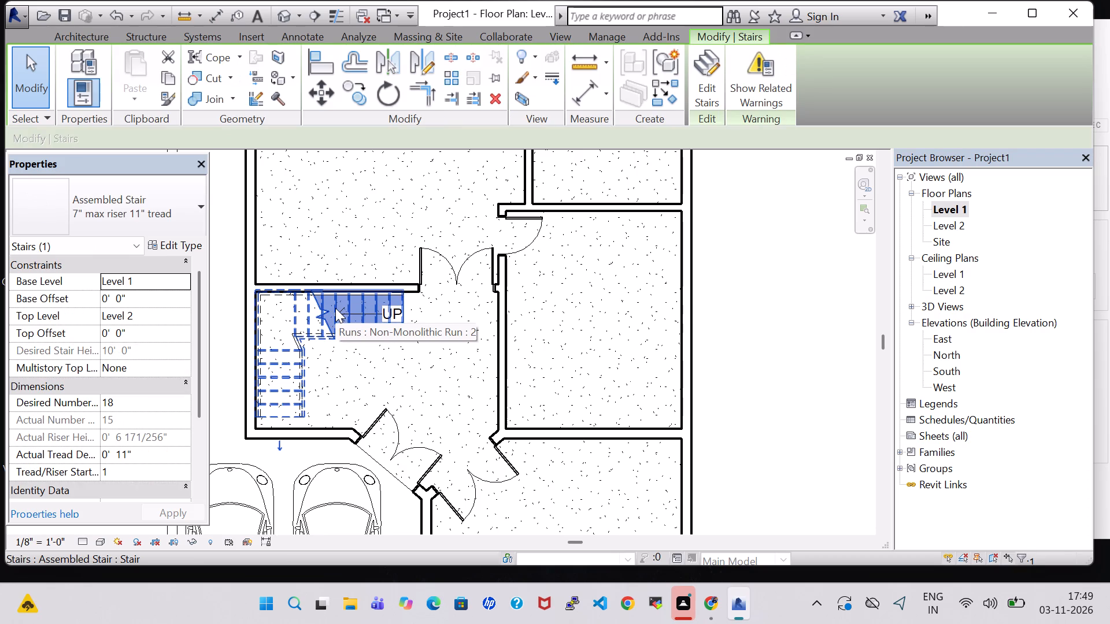
key("Down")
key("Right")
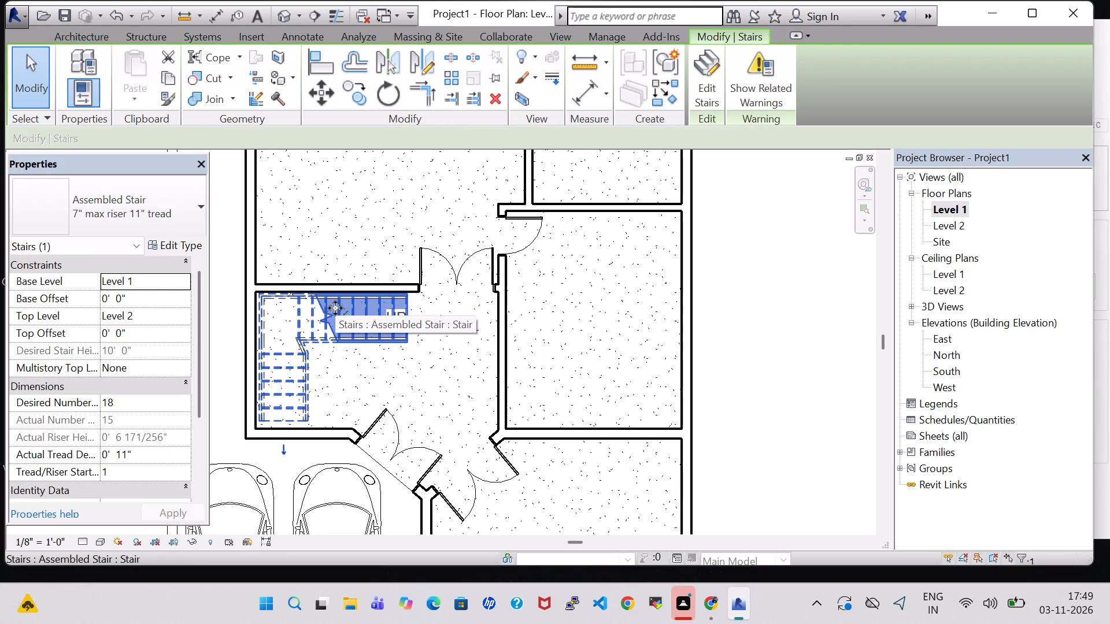
key("Left")
key("Down")
key("Up")
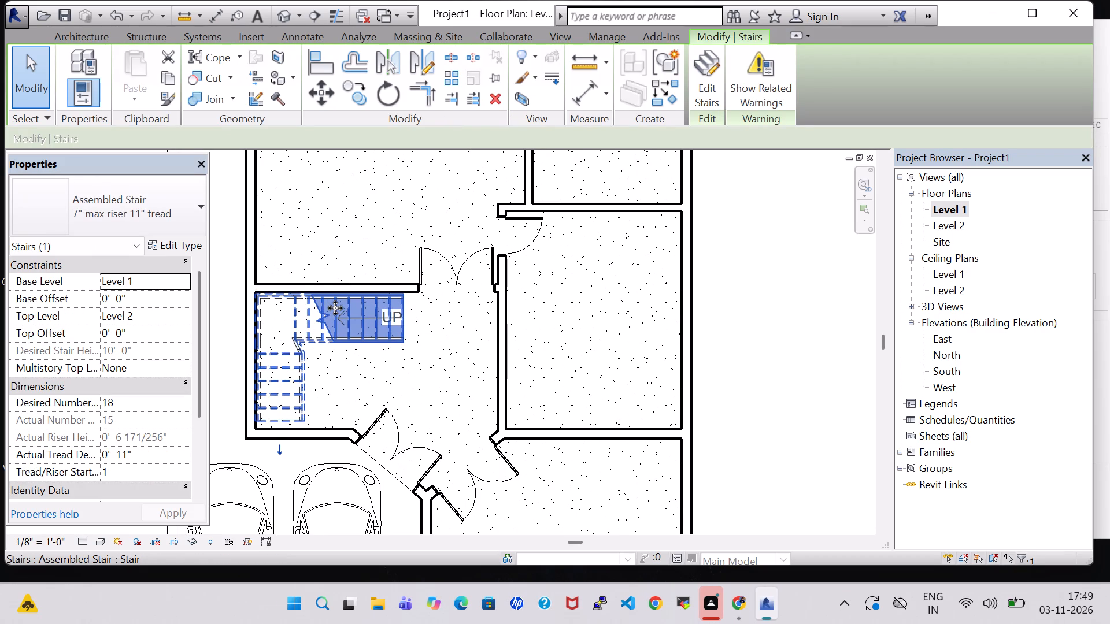
left_click(723, 332)
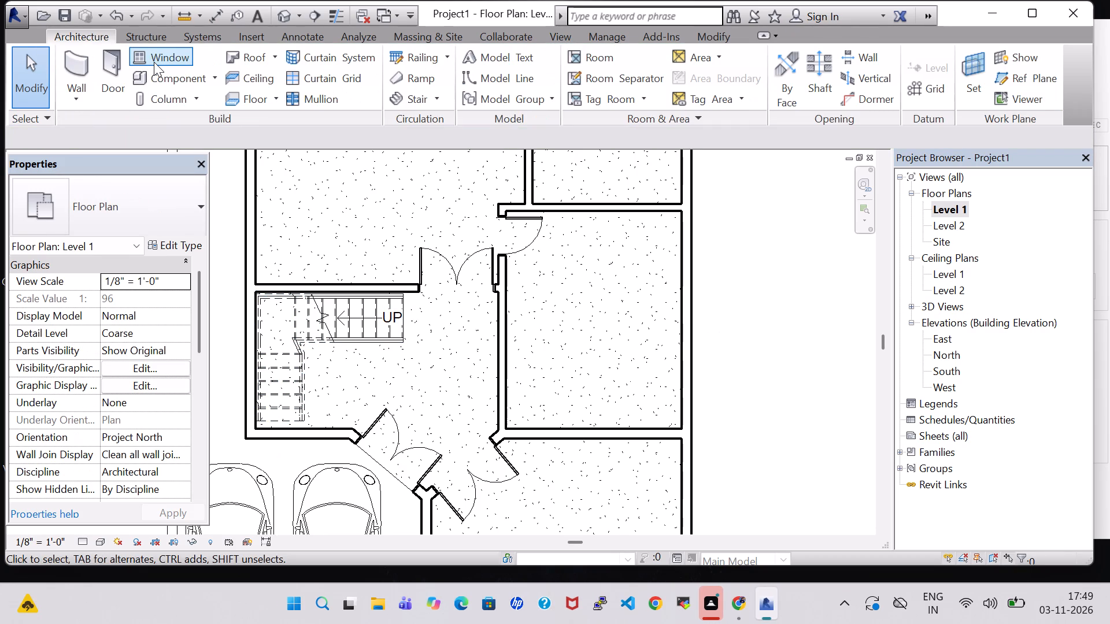
Examine the foyer stair, its railings and its height against the surrounding walls in the 3D view.
left_click(282, 9)
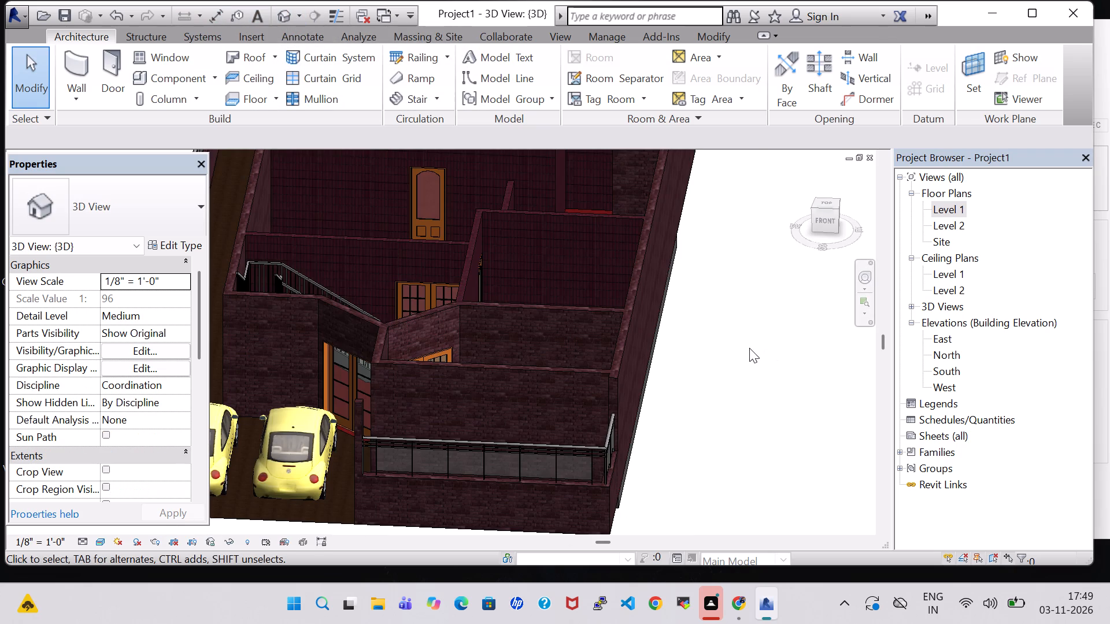
middle_click_drag(774, 272, 713, 383, "shift")
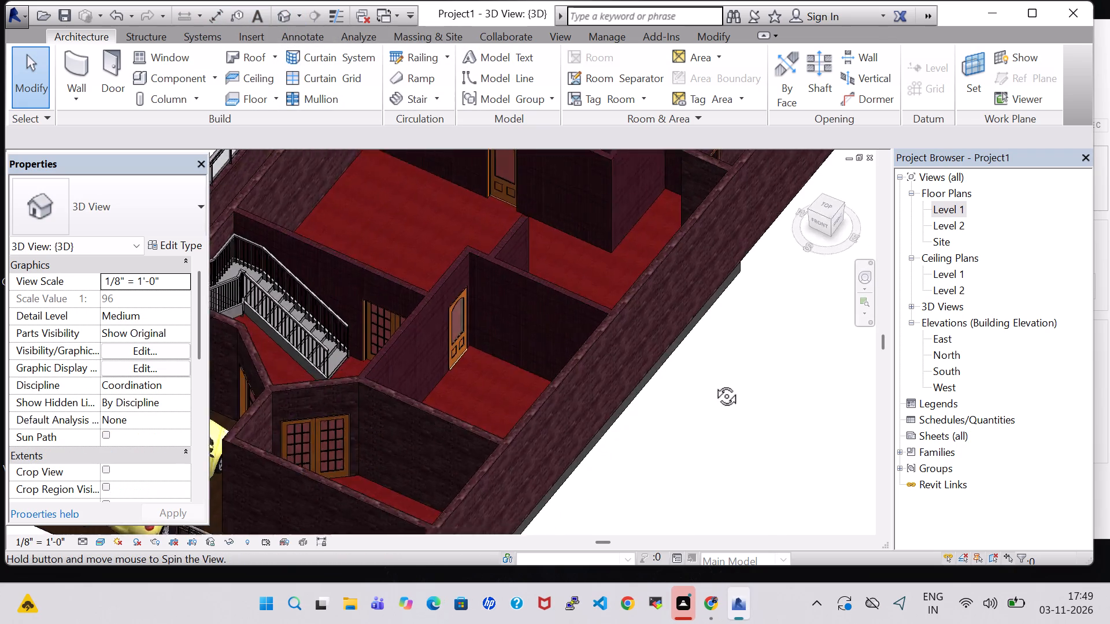
middle_click_drag(713, 383, 527, 413, "shift")
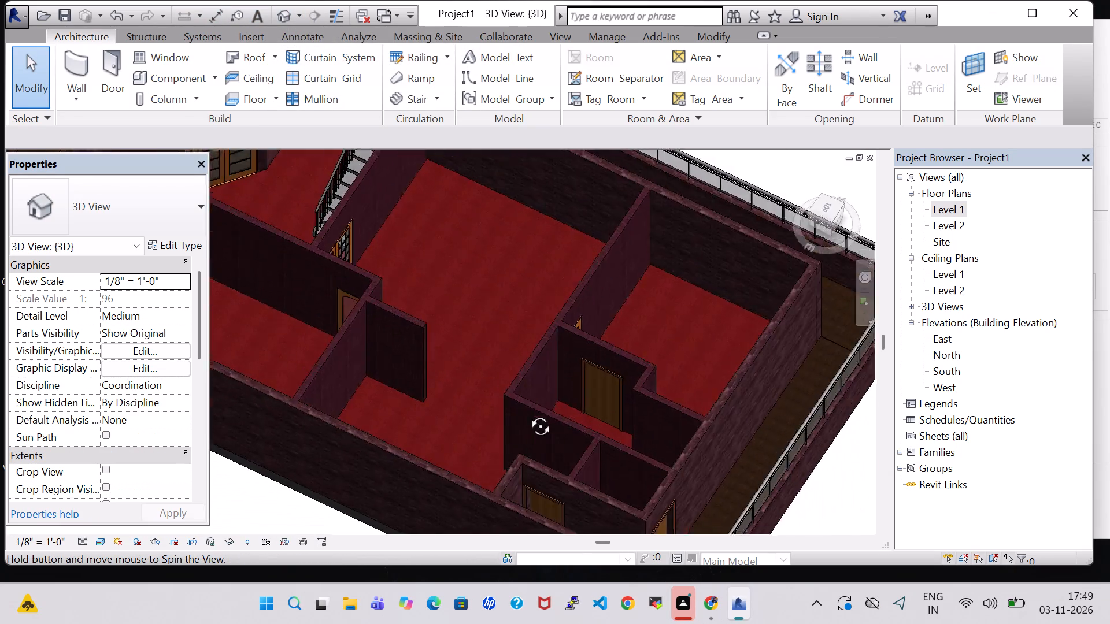
middle_click_drag(527, 413, 562, 317, "shift")
middle_click_drag(506, 228, 548, 436)
scroll(508, 258, "down", 1)
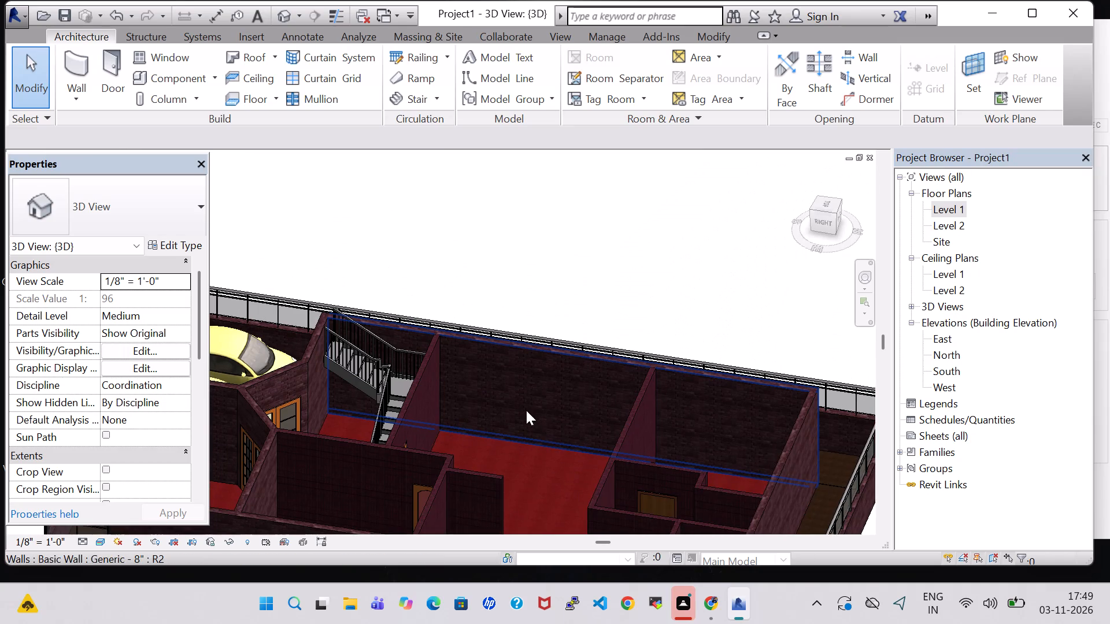
middle_click_drag(525, 410, 528, 352, "shift")
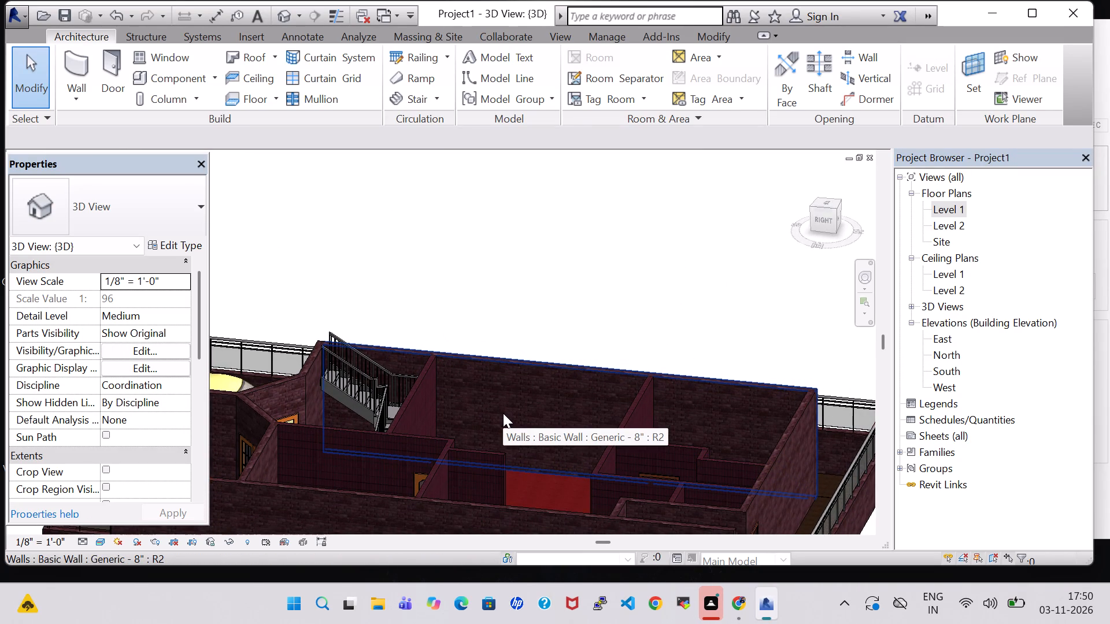
middle_click_drag(503, 413, 523, 394, "shift")
middle_click(363, 377, "shift")
scroll(363, 377, "up", 6, "shift")
left_click(431, 271)
middle_click_drag(312, 421, 327, 363, "shift")
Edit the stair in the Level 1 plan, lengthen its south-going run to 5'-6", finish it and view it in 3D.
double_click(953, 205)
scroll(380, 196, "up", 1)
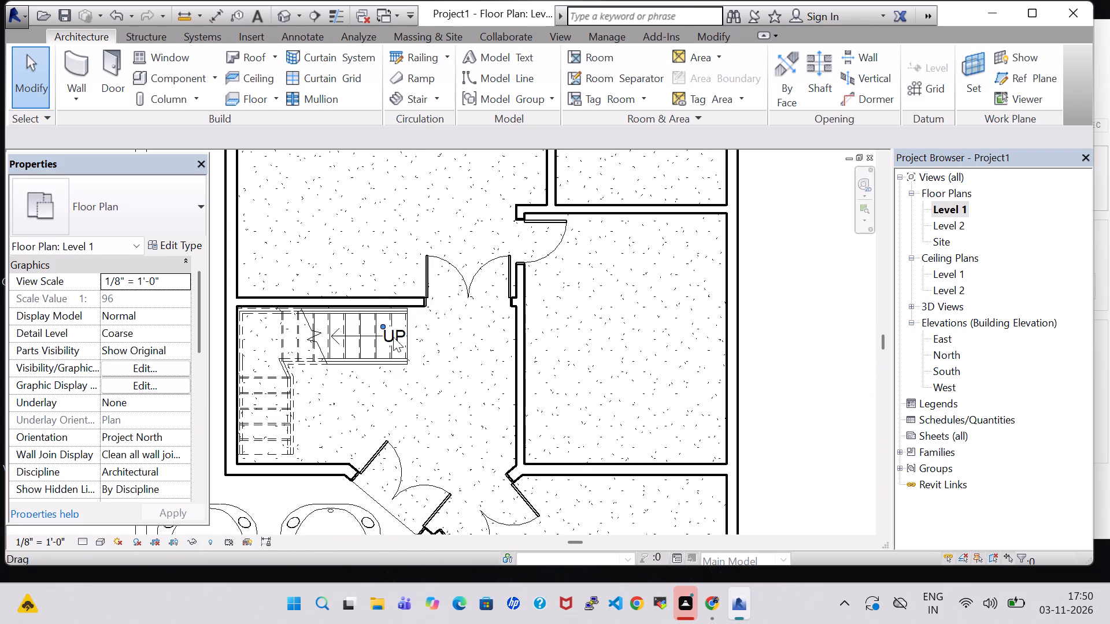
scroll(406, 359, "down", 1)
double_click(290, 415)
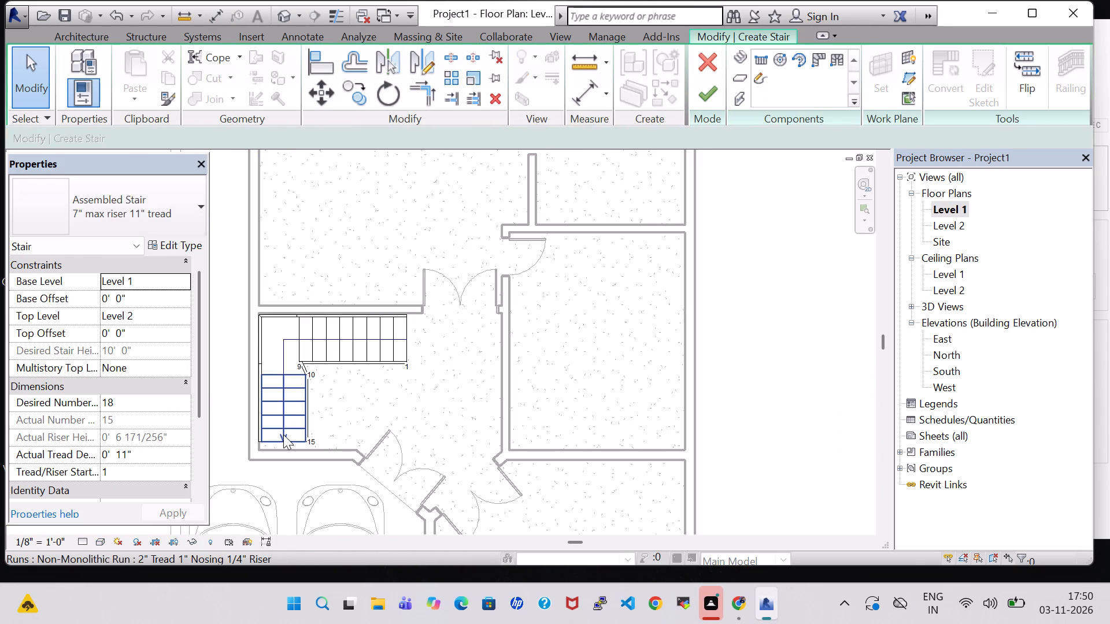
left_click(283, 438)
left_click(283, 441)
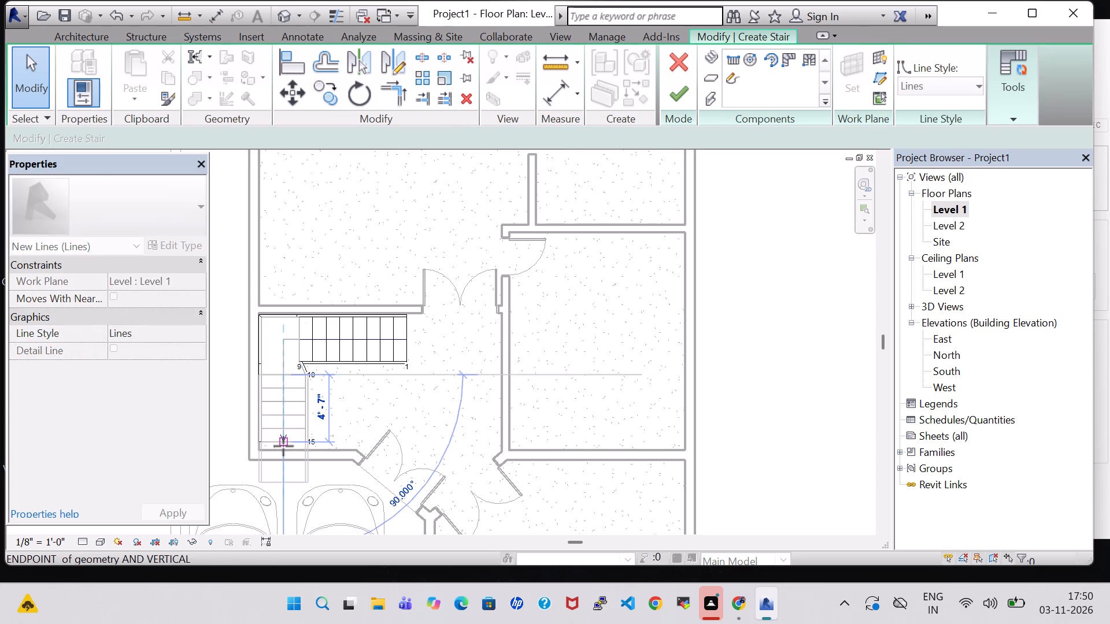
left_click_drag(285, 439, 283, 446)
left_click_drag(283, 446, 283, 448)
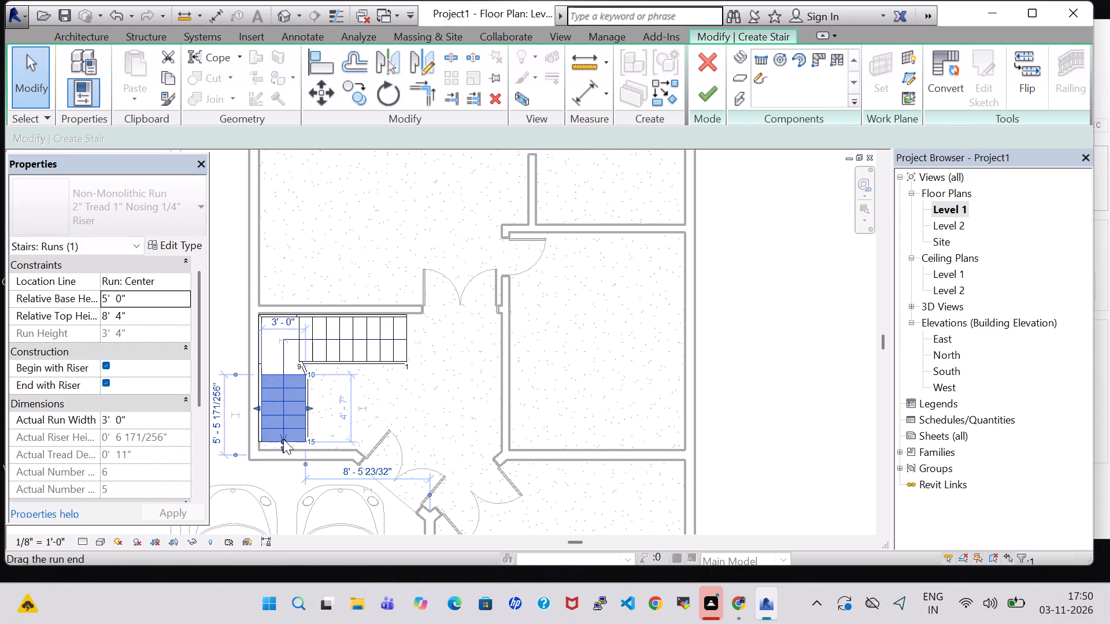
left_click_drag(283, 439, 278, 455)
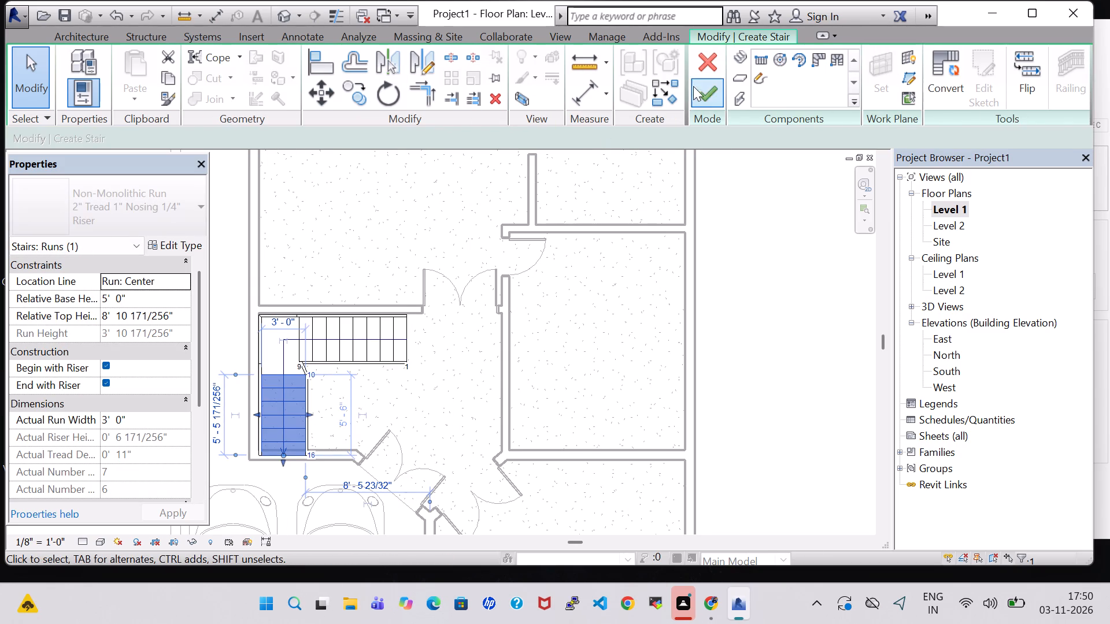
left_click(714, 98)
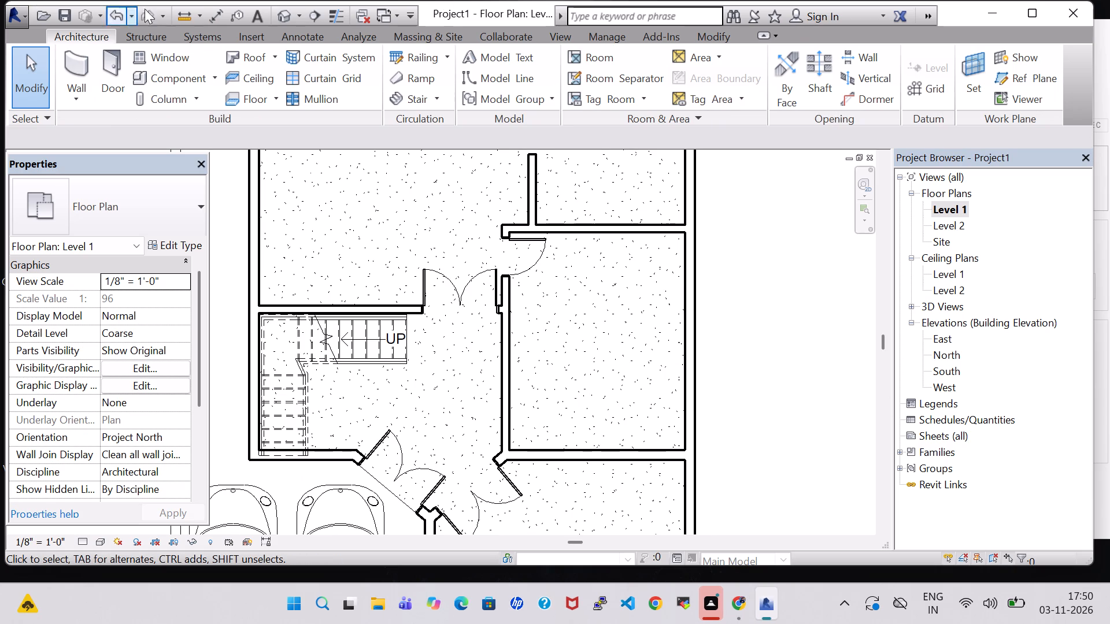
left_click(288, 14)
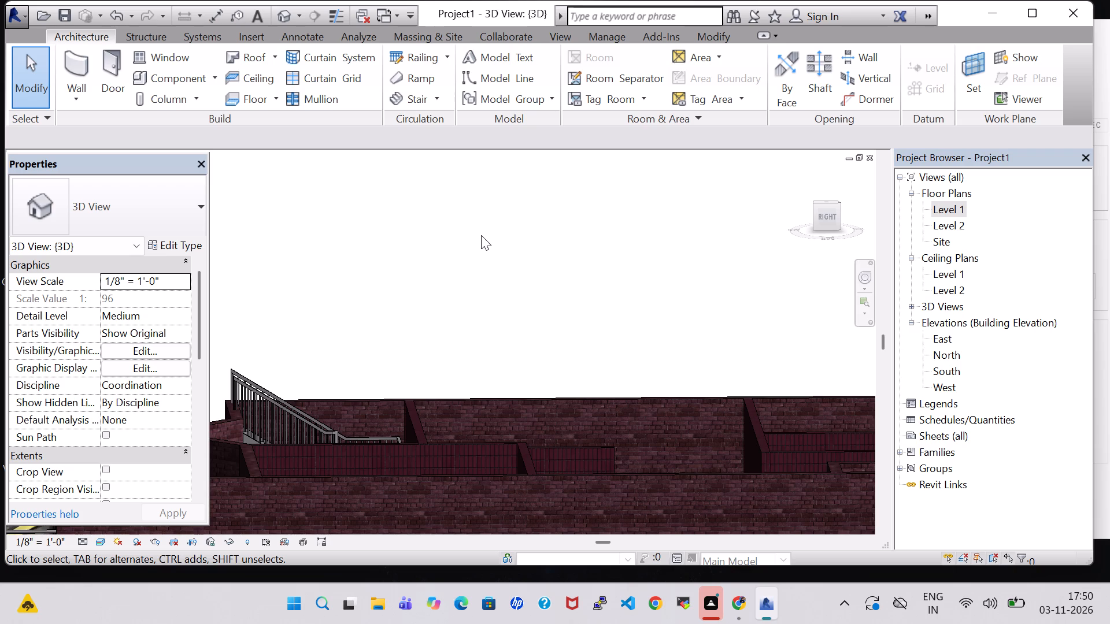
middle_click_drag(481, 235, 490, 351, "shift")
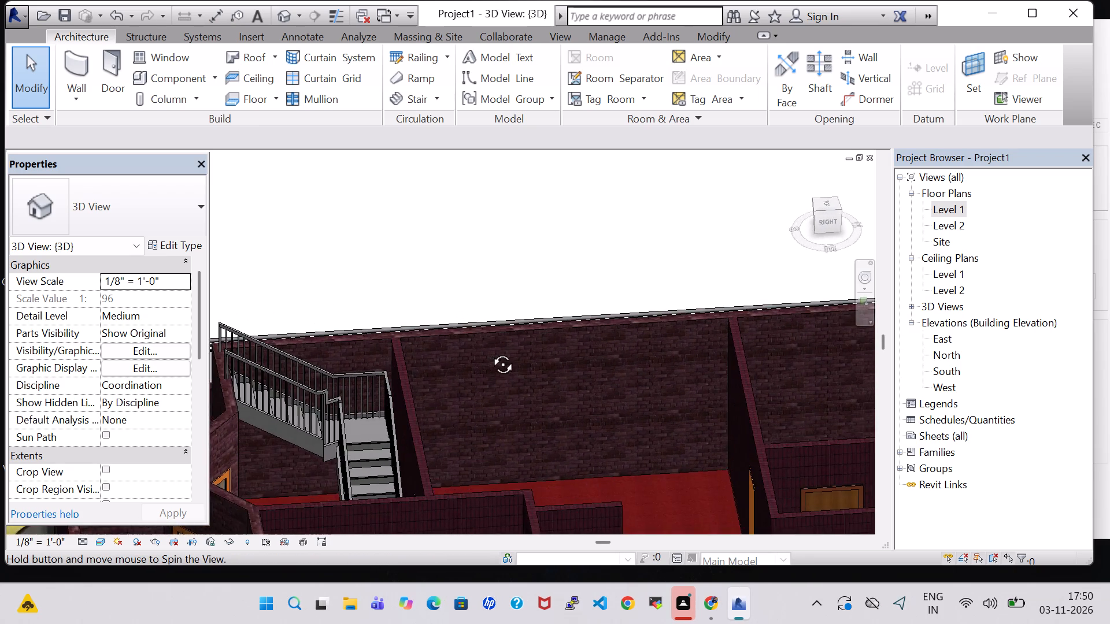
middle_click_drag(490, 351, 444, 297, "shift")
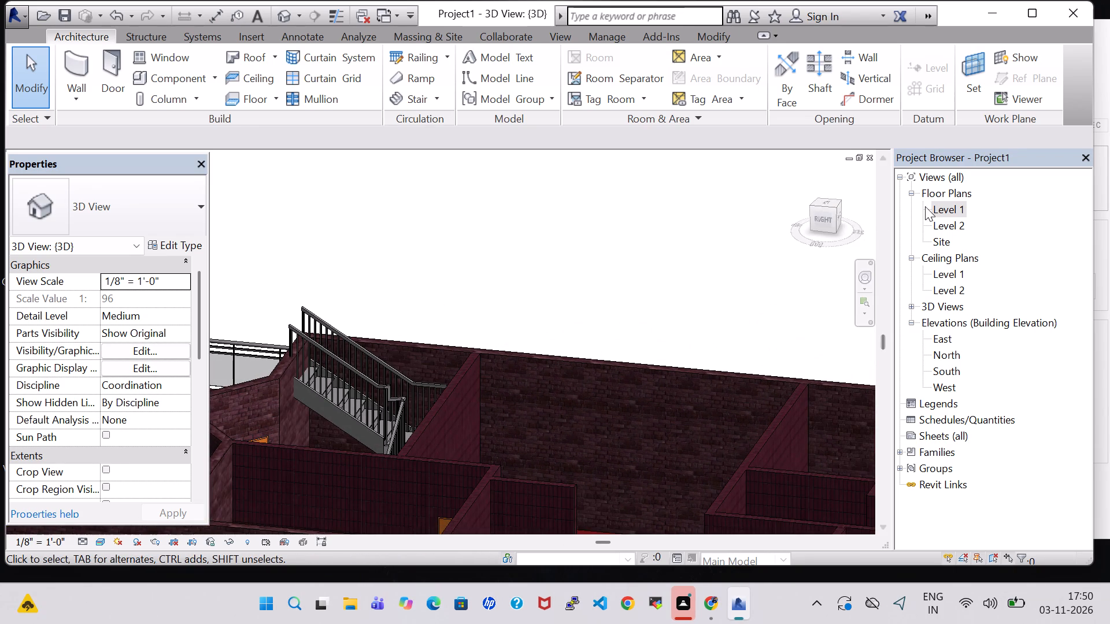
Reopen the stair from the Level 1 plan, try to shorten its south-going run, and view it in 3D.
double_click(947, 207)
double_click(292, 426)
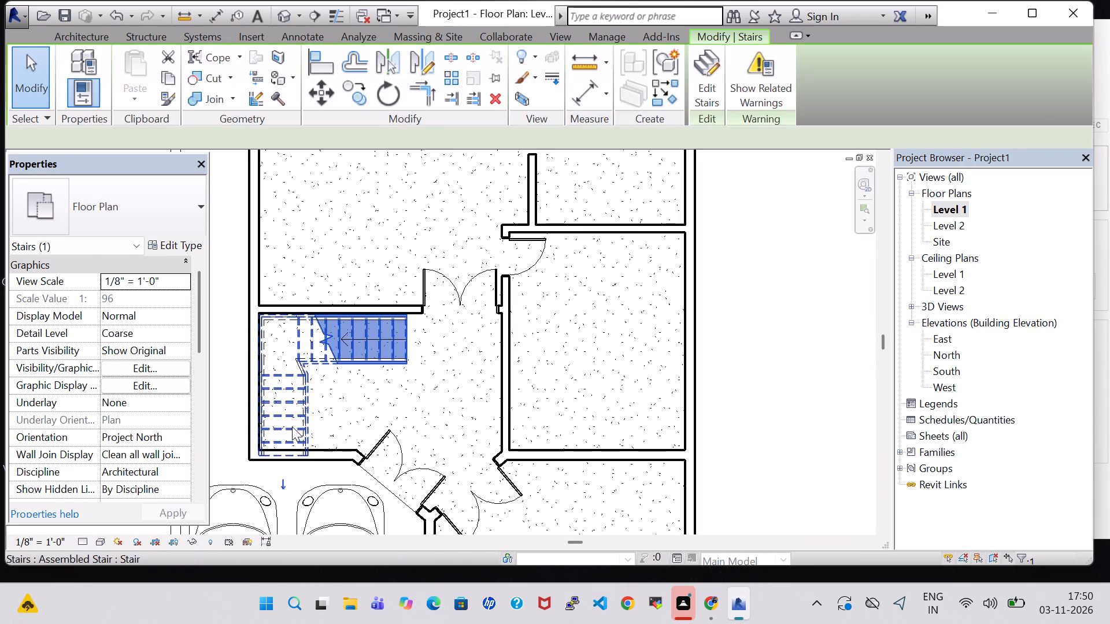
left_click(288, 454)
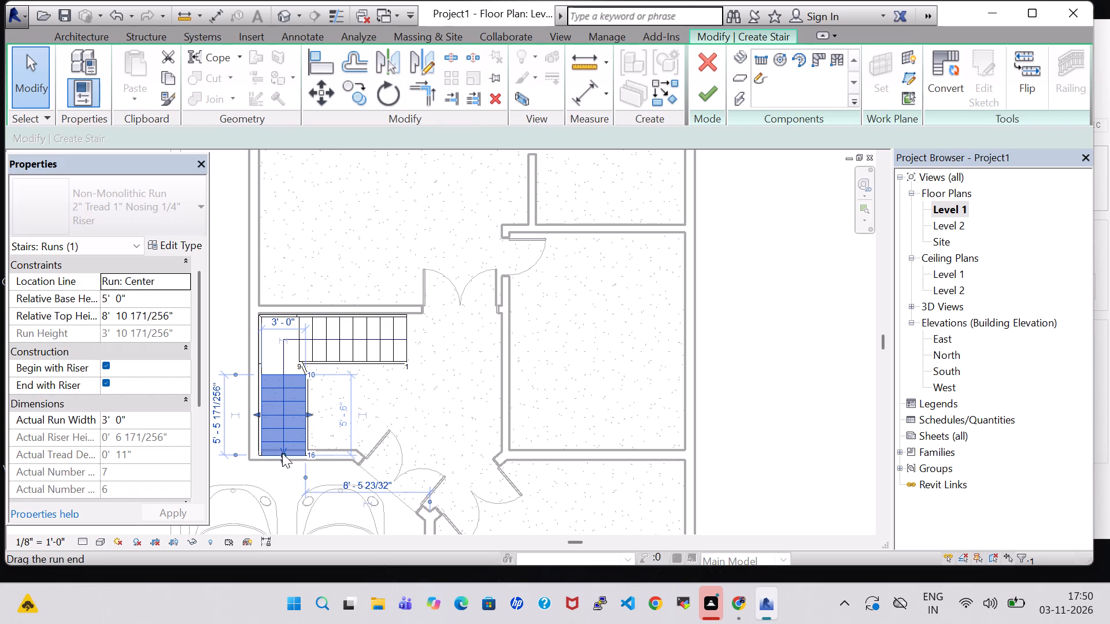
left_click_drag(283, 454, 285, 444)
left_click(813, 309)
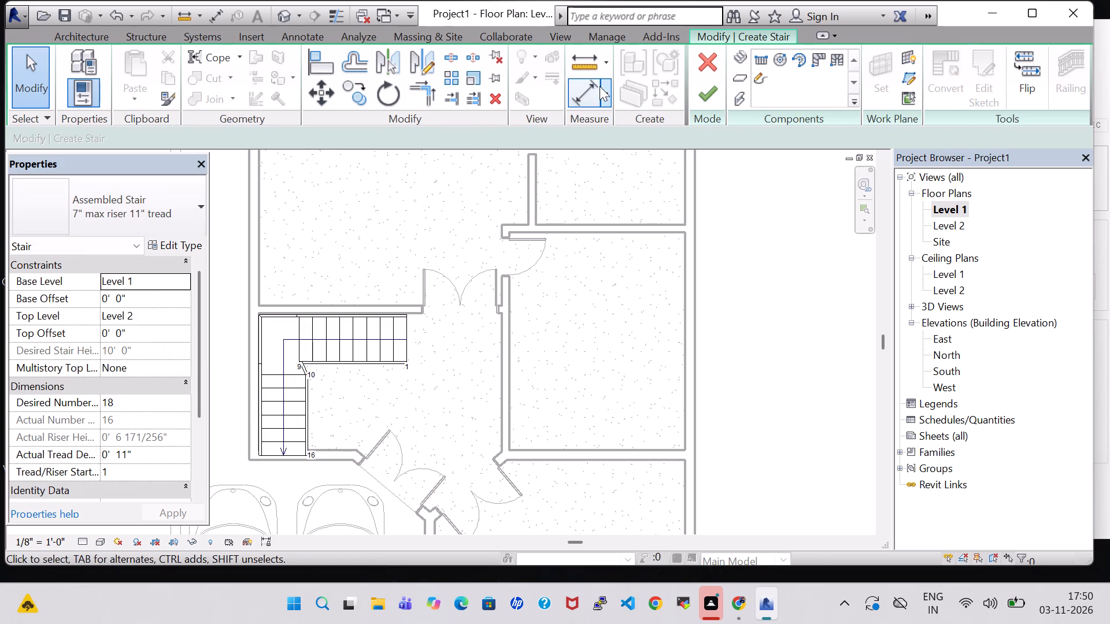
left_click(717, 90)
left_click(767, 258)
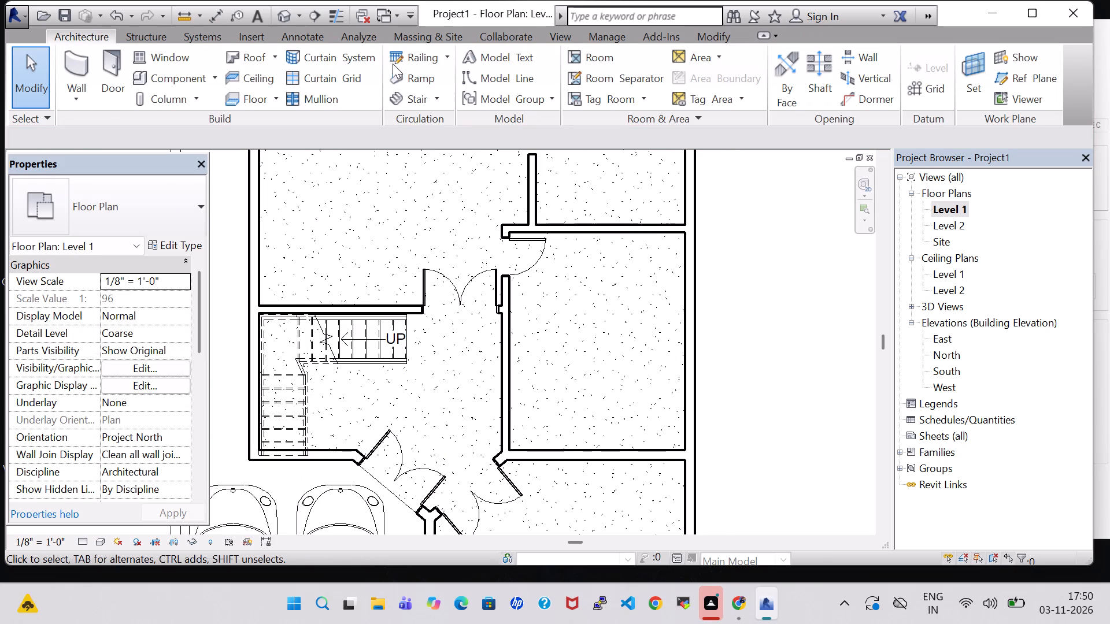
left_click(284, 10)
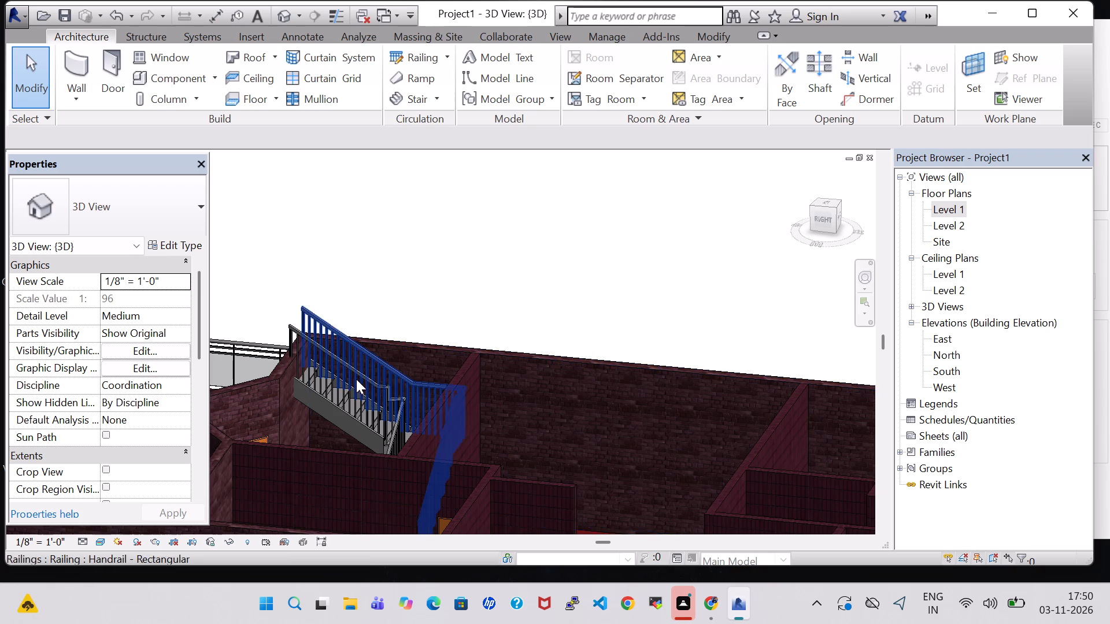
Reopen the stair for editing in the Level 1 plan and shorten its south-going run to 4'-7".
double_click(953, 211)
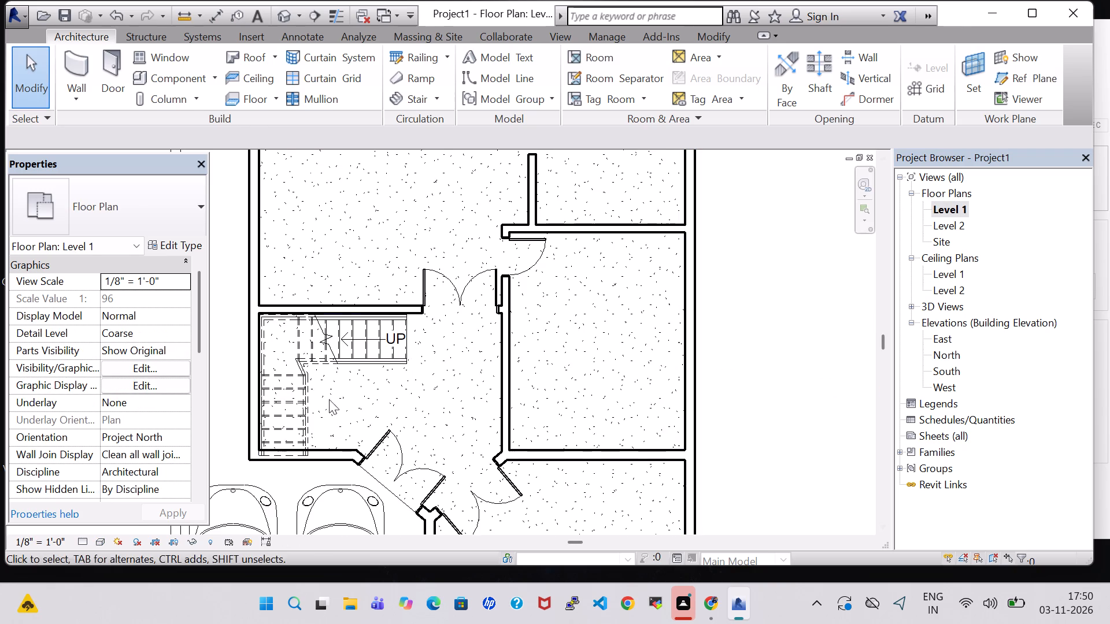
double_click(291, 425)
left_click(281, 451)
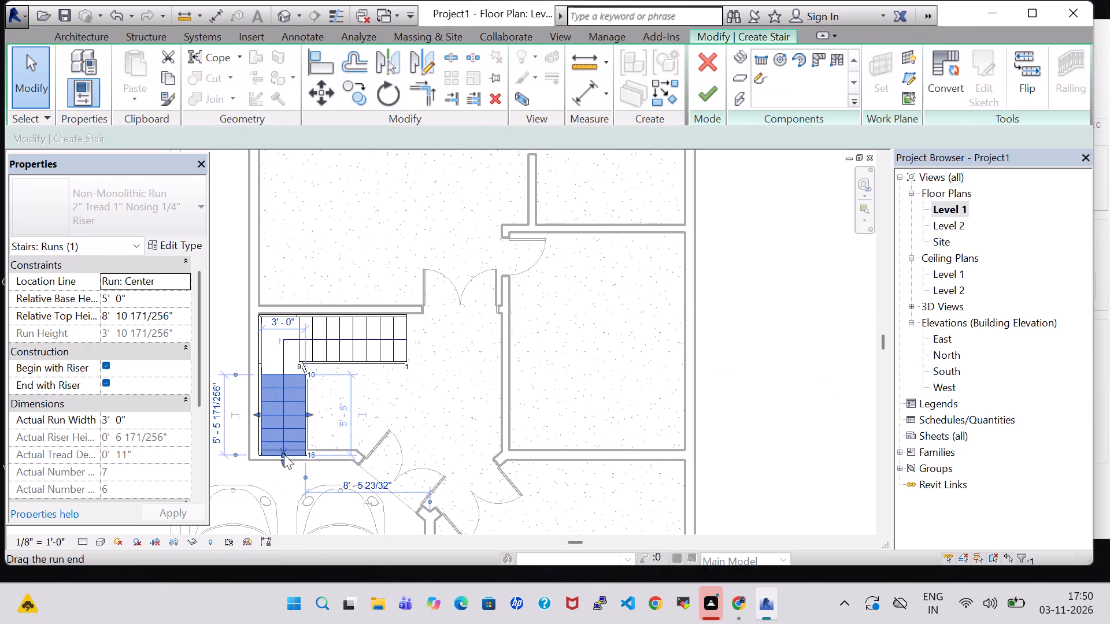
left_click_drag(284, 454, 283, 441)
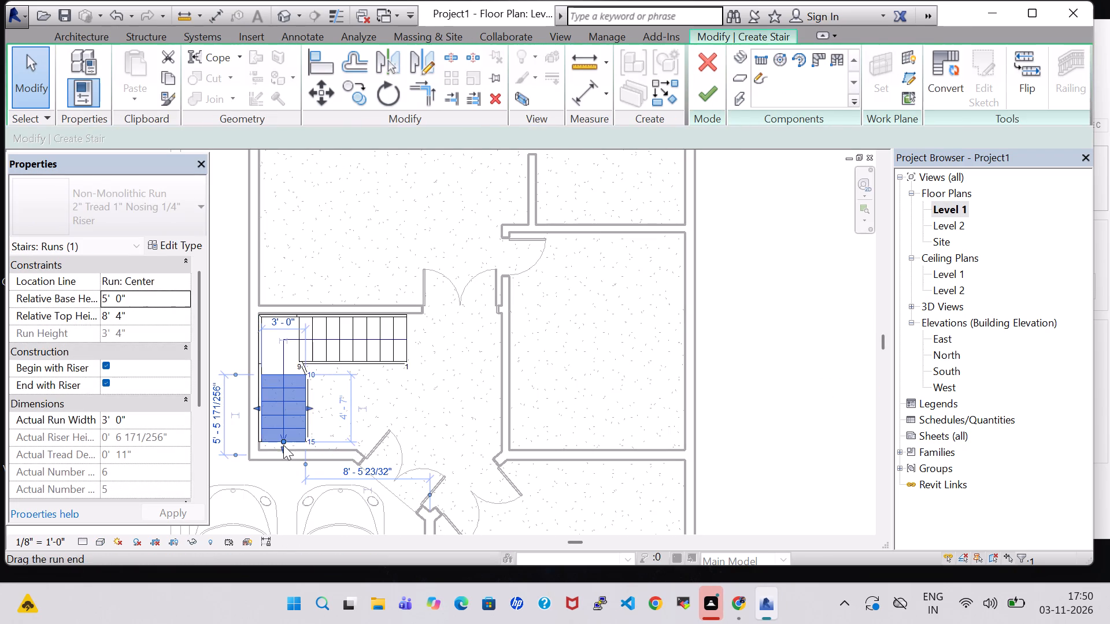
Set the south-going run's relative top height to 10'-0", finish the stair and view it in 3D.
left_click(388, 381)
left_click(298, 404)
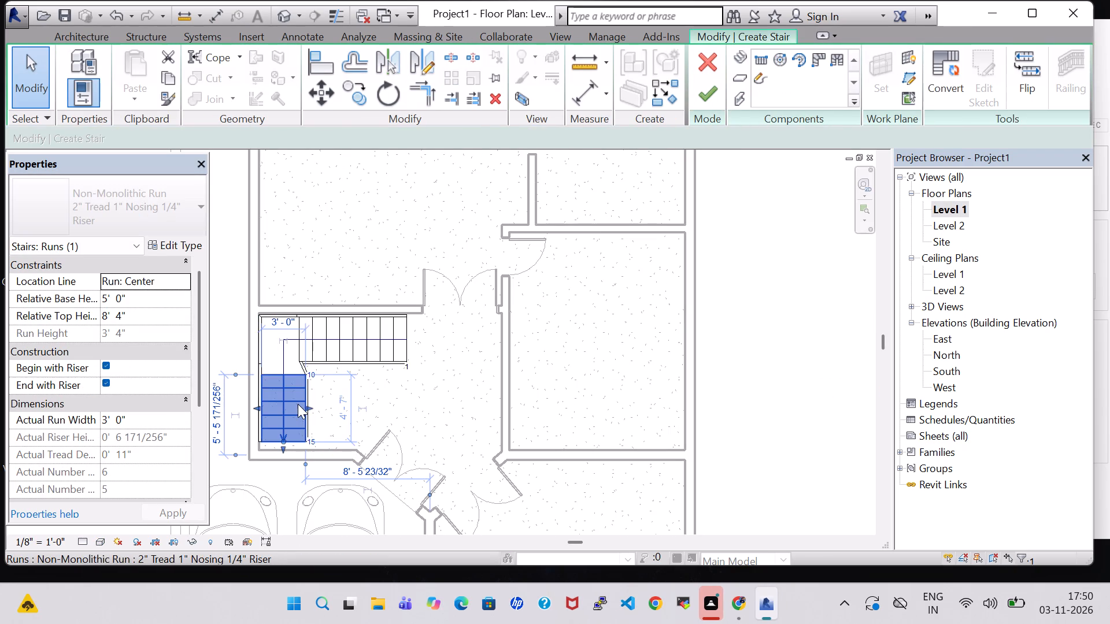
left_click(108, 316)
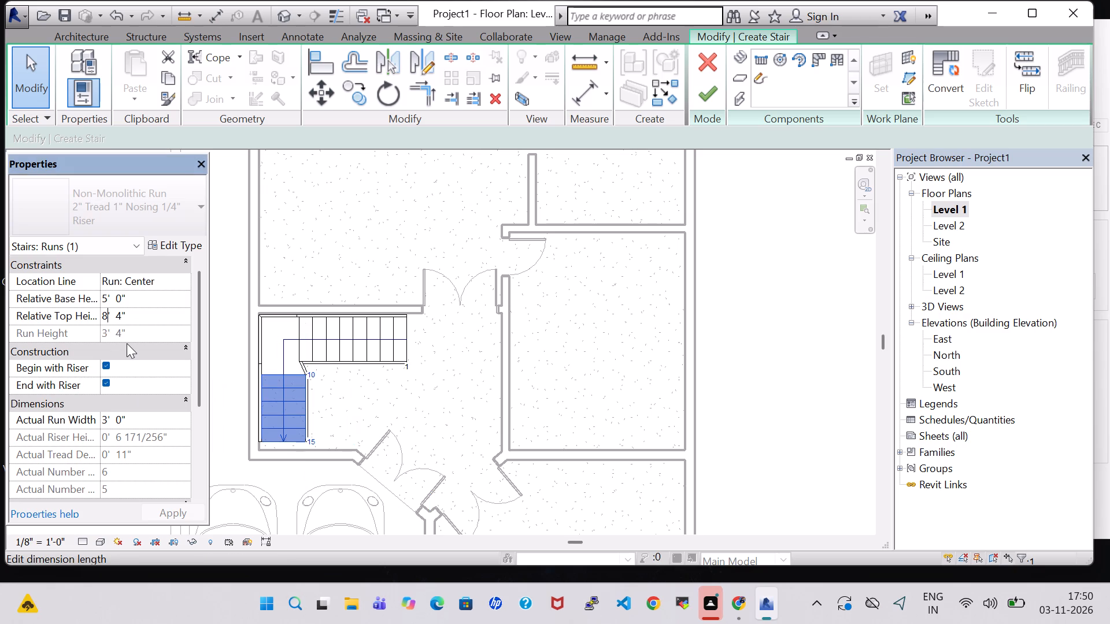
key("BackSpace")
type("10")
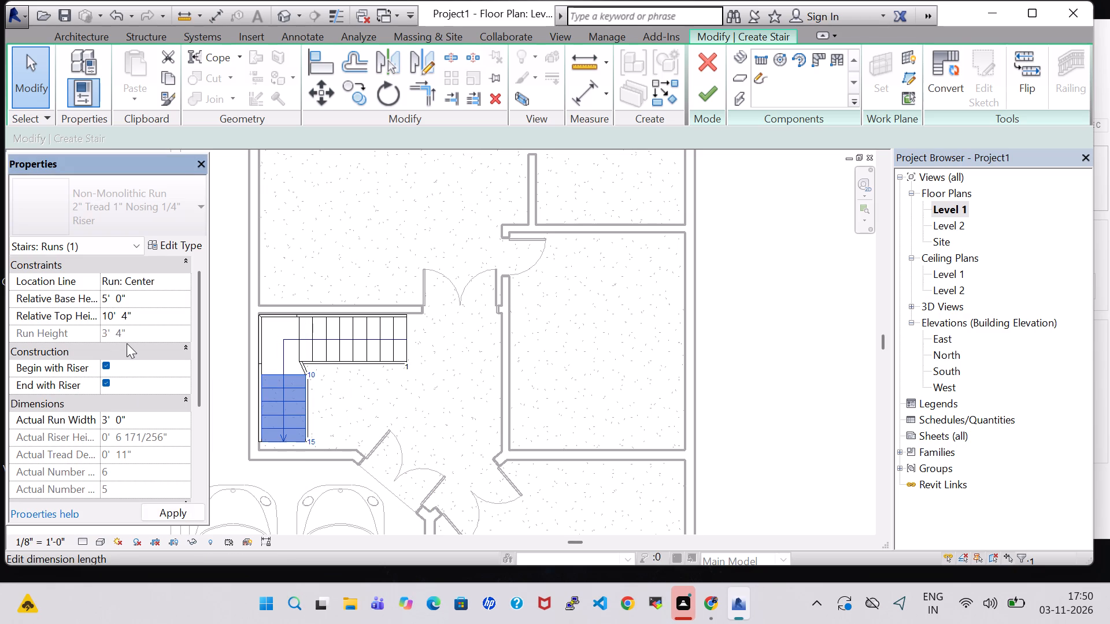
left_click(128, 314)
key("BackSpace")
key("0")
left_click(707, 97)
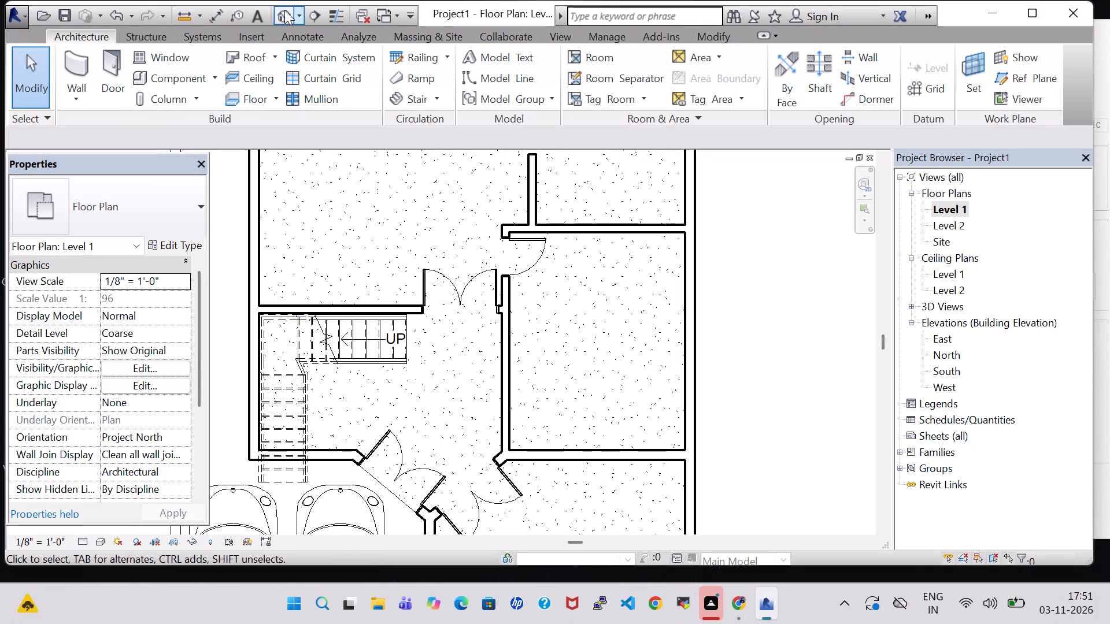
left_click(284, 10)
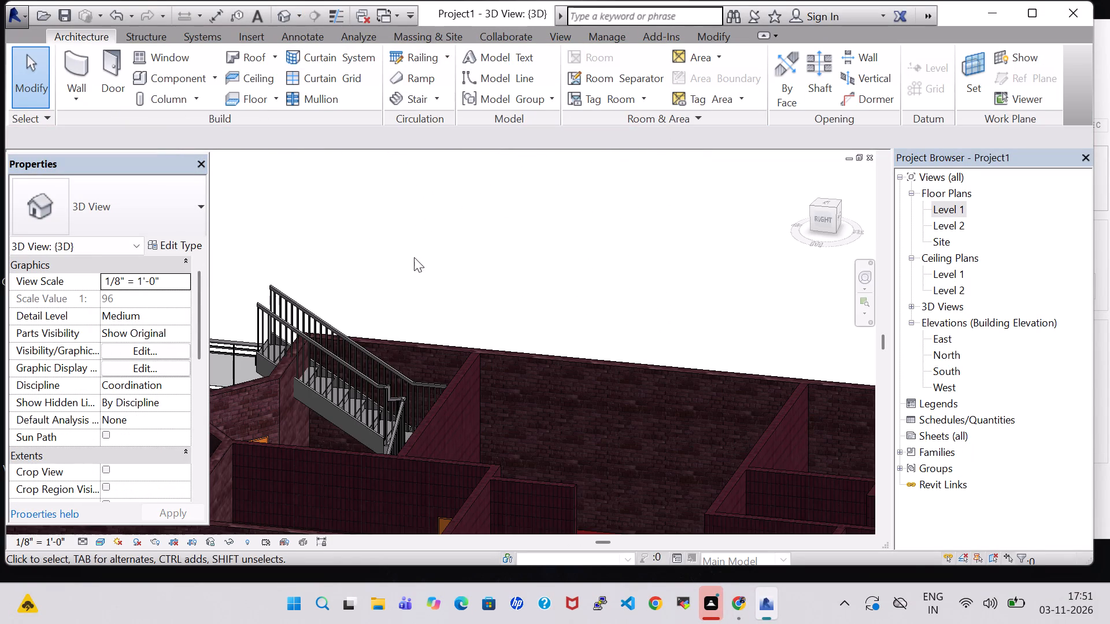
middle_click_drag(410, 267, 438, 269)
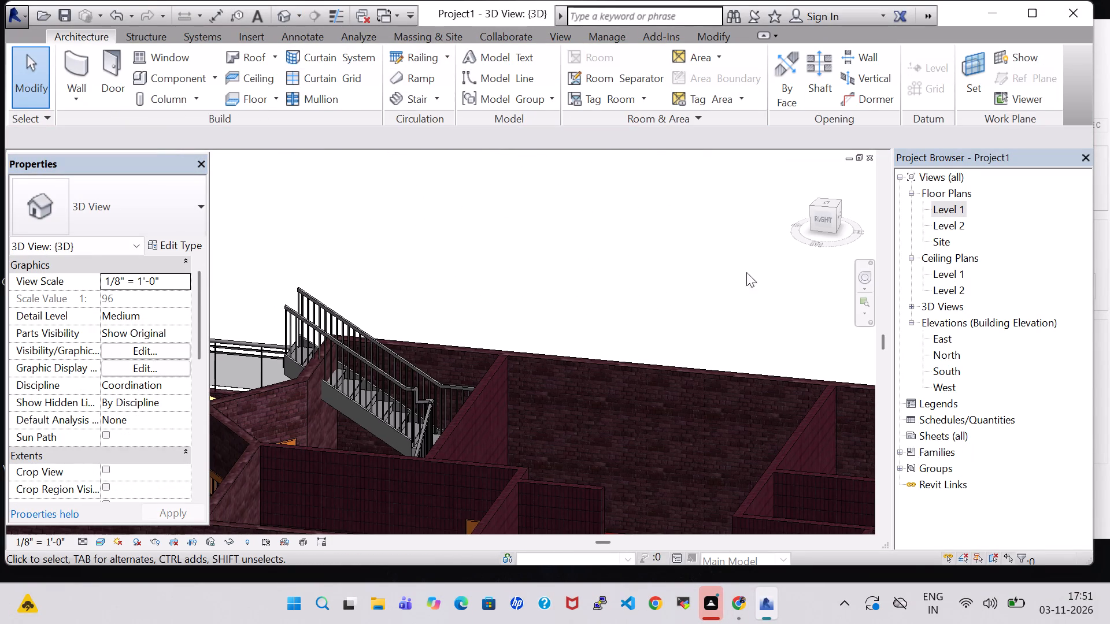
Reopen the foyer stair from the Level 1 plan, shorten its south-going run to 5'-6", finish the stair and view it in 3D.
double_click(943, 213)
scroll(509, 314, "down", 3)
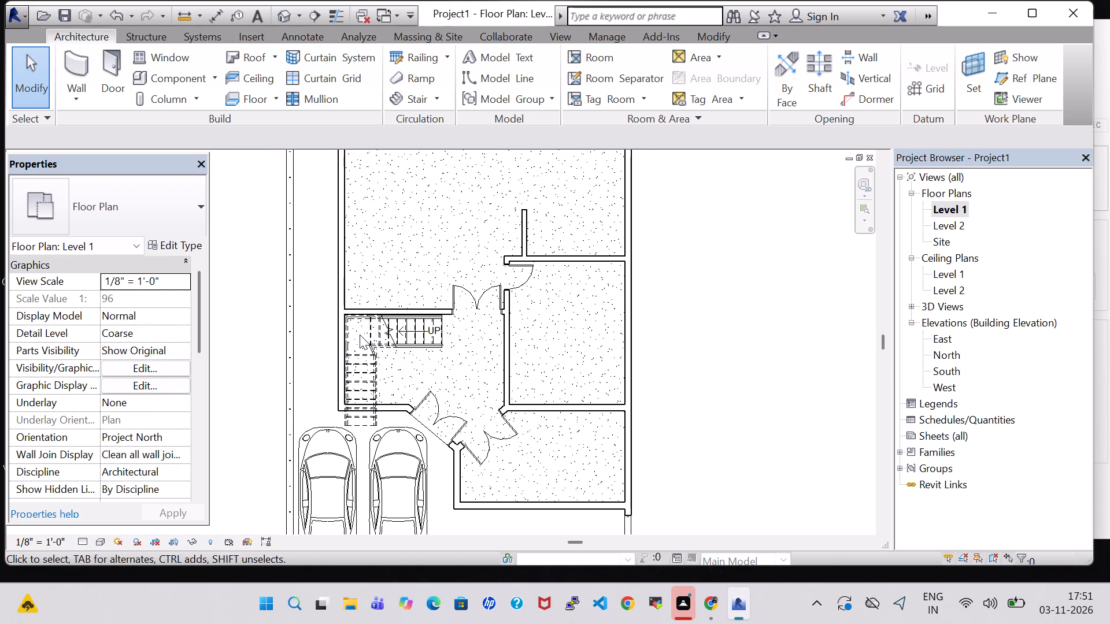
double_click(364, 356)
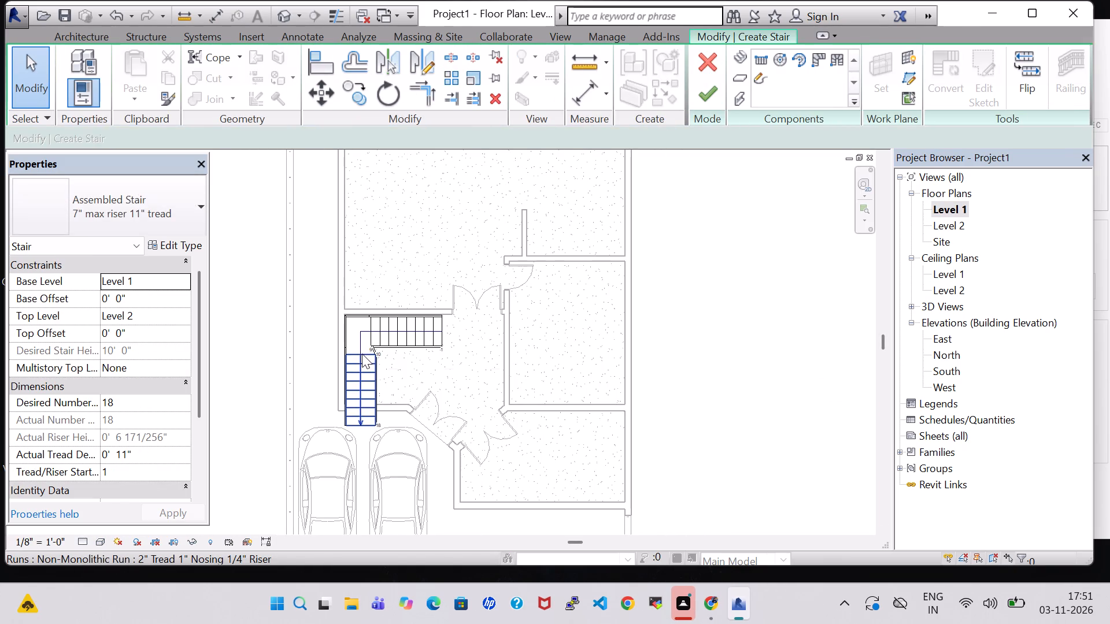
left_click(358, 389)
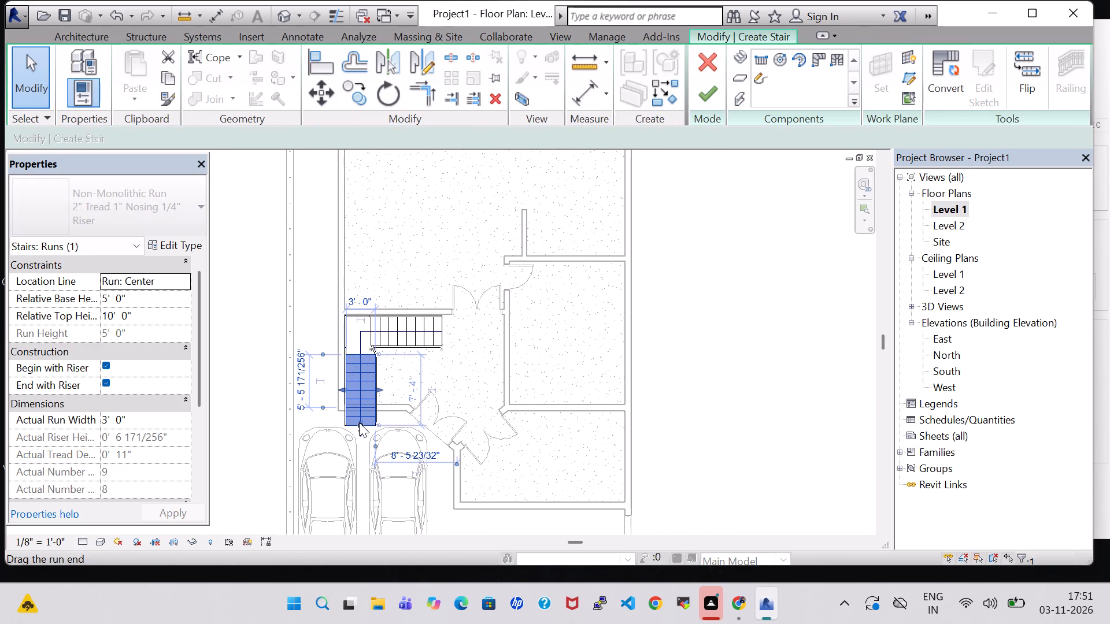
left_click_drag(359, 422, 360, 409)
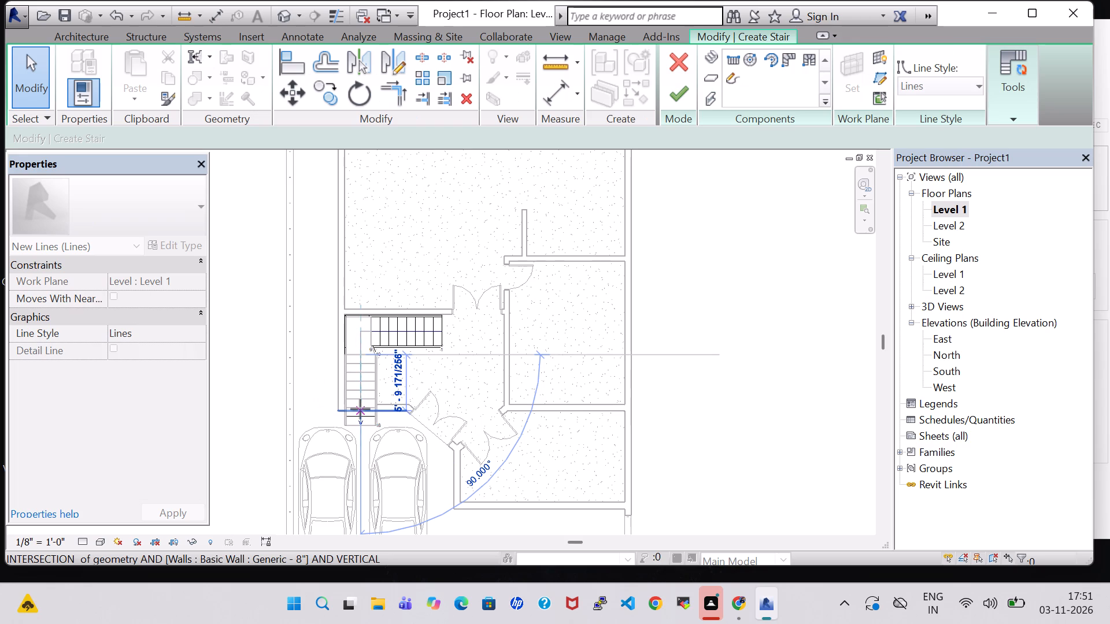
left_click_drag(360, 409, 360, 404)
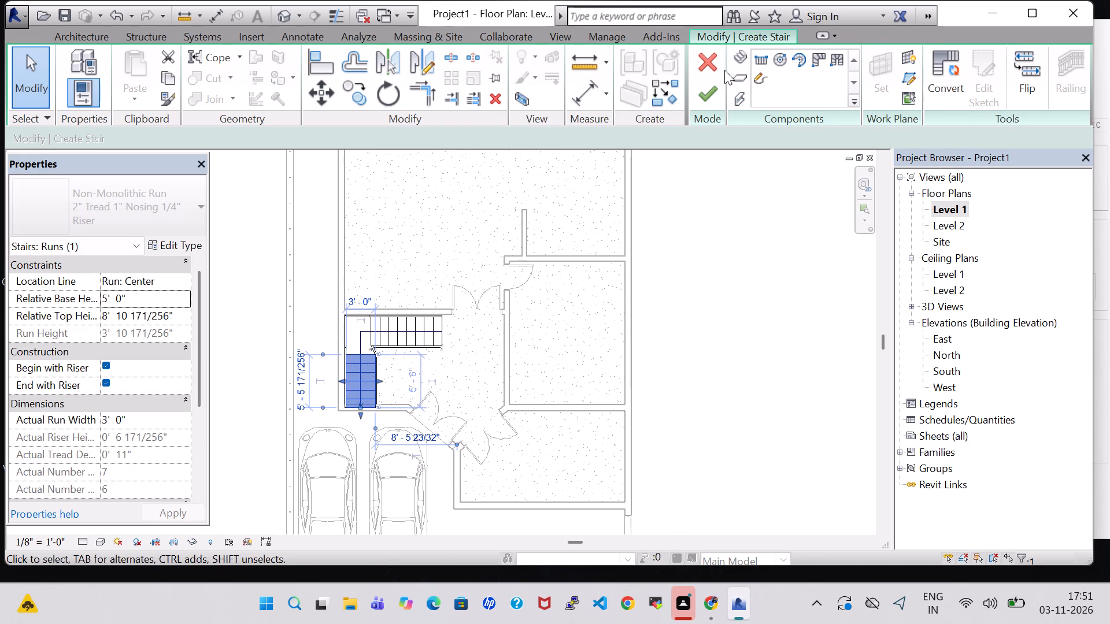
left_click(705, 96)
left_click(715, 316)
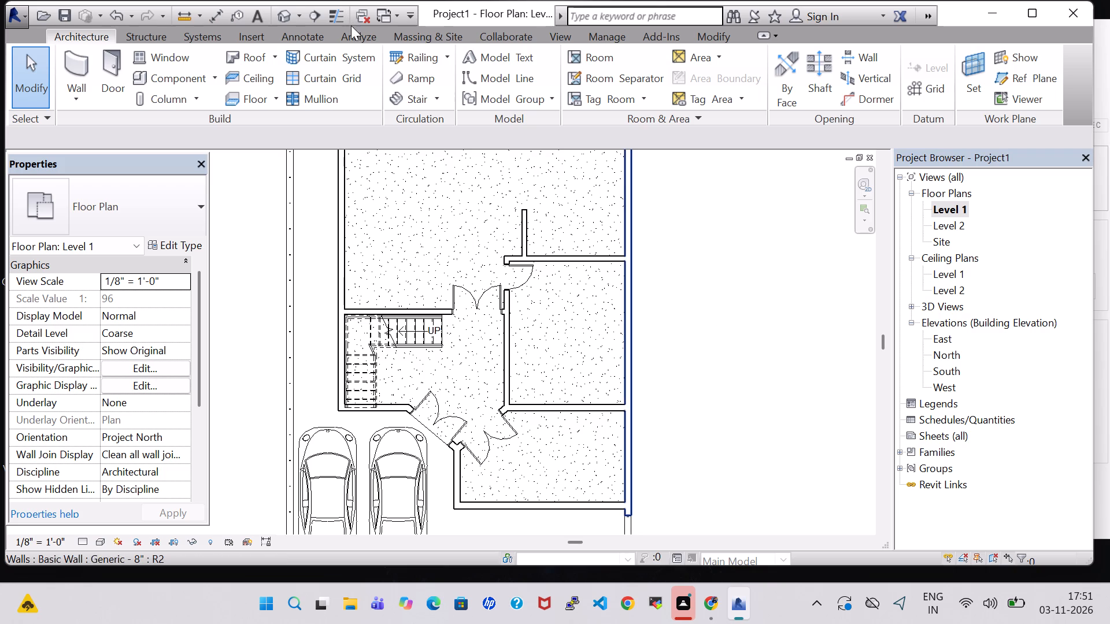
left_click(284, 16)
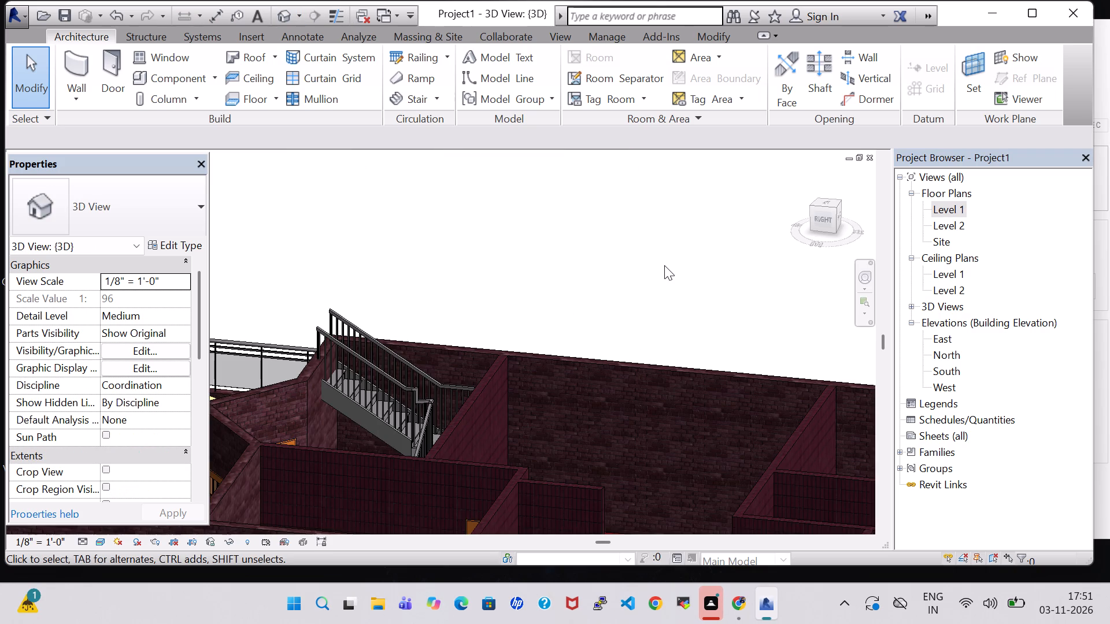
Reopen the foyer stair in the Level 1 plan, shorten its south-going run by one more riser and finish the stair.
double_click(956, 206)
scroll(489, 262, "down", 2)
scroll(642, 283, "down", 1)
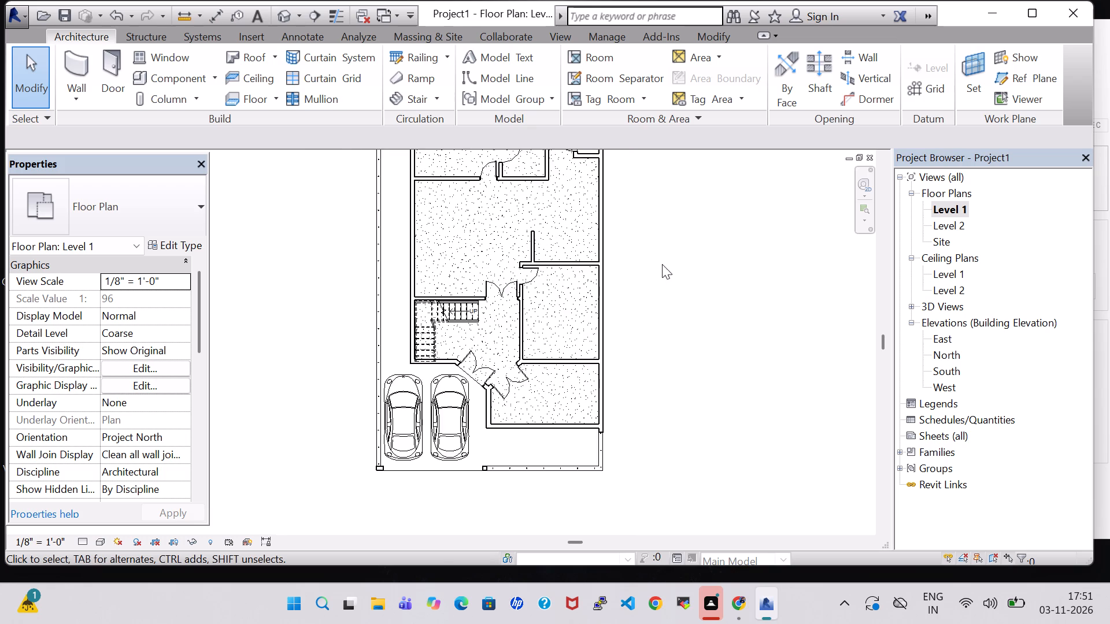
middle_click_drag(663, 263, 549, 310)
scroll(553, 311, "down", 2)
middle_click_drag(617, 244, 640, 263)
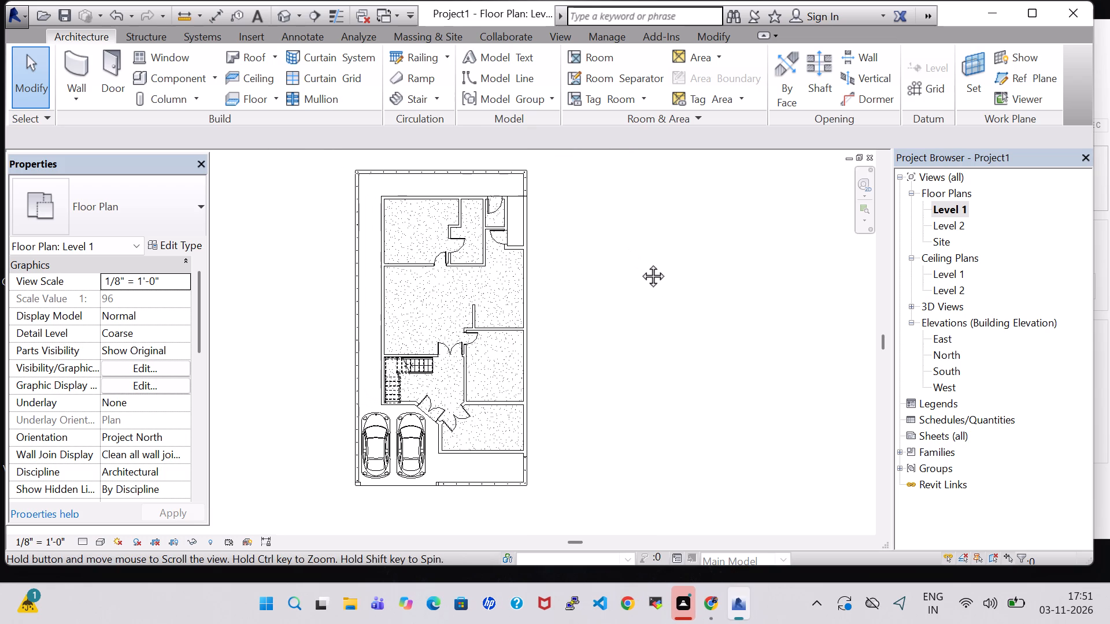
middle_click_drag(640, 263, 649, 263)
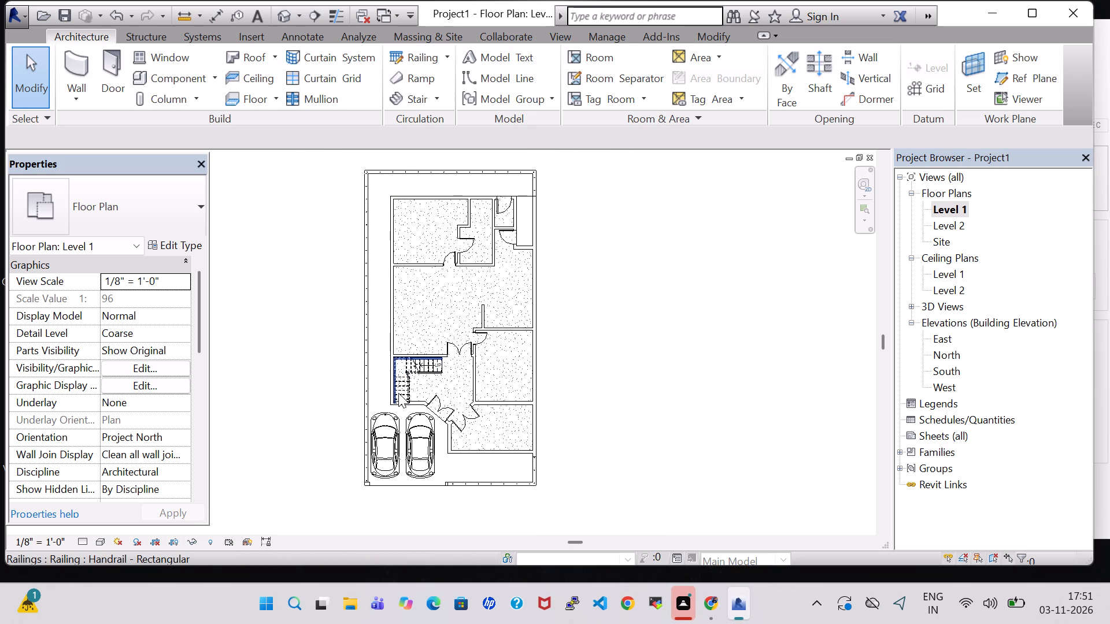
scroll(399, 393, "up", 5)
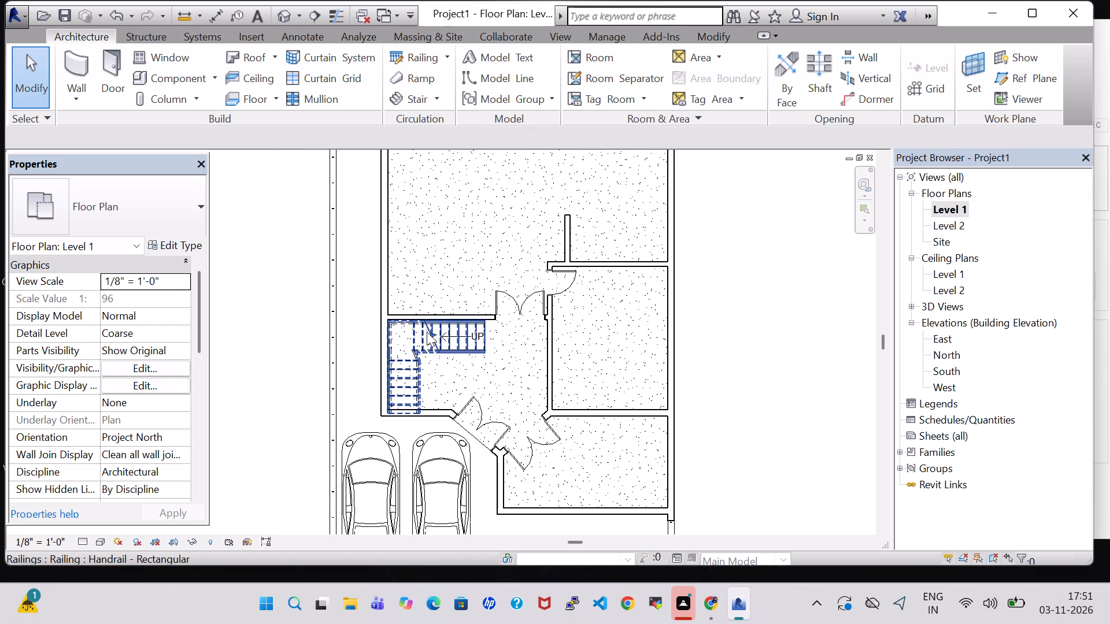
double_click(427, 333)
scroll(402, 398, "up", 6)
left_click(401, 424)
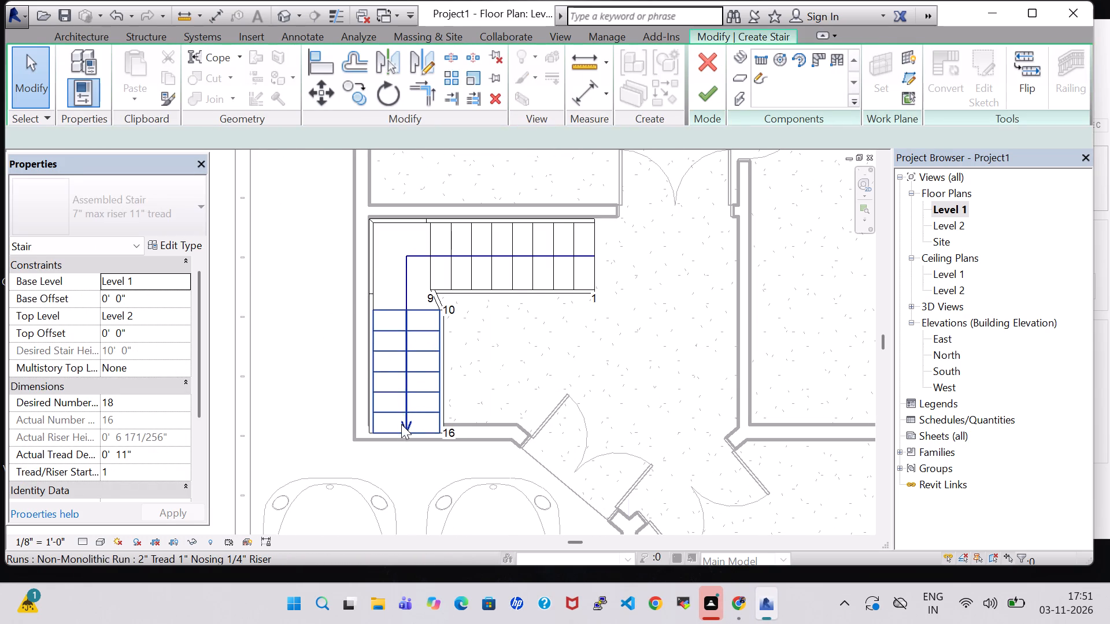
left_click_drag(405, 438, 409, 414)
left_click(511, 379)
left_click(707, 96)
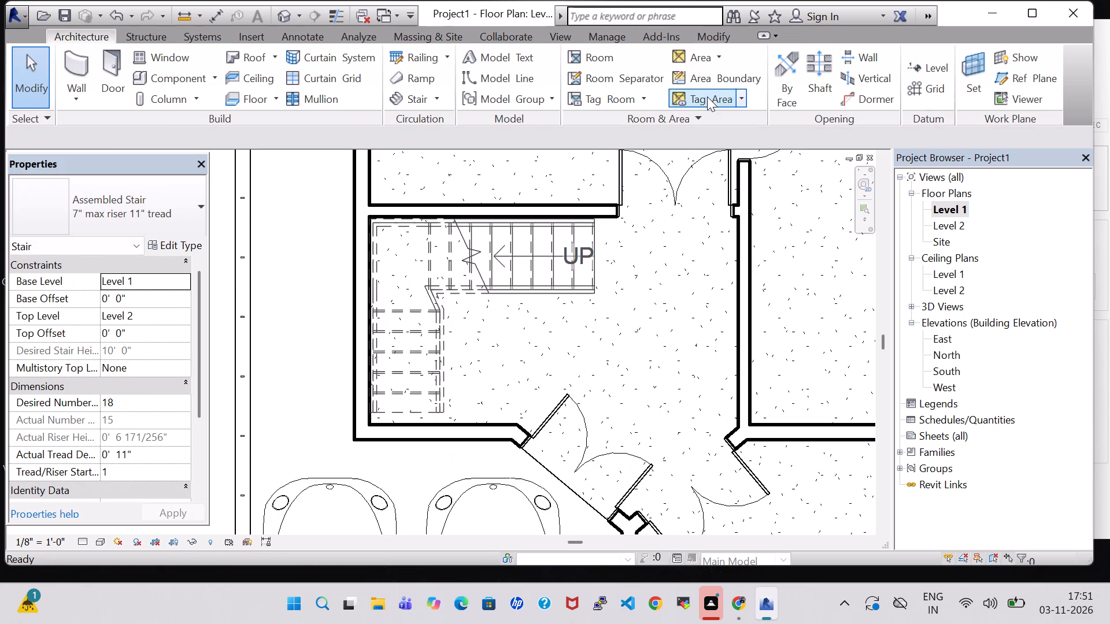
Examine the shortened foyer staircase and the surrounding walls from different sides in 3D.
scroll(639, 240, "down", 3)
left_click(643, 331)
scroll(643, 331, "down", 2)
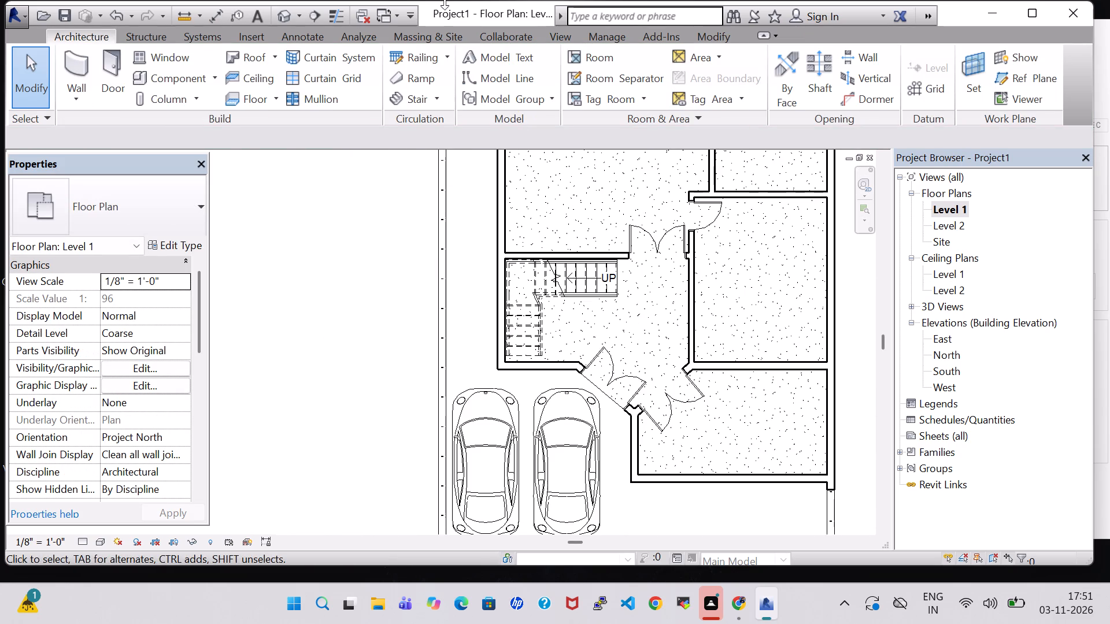
left_click(284, 17)
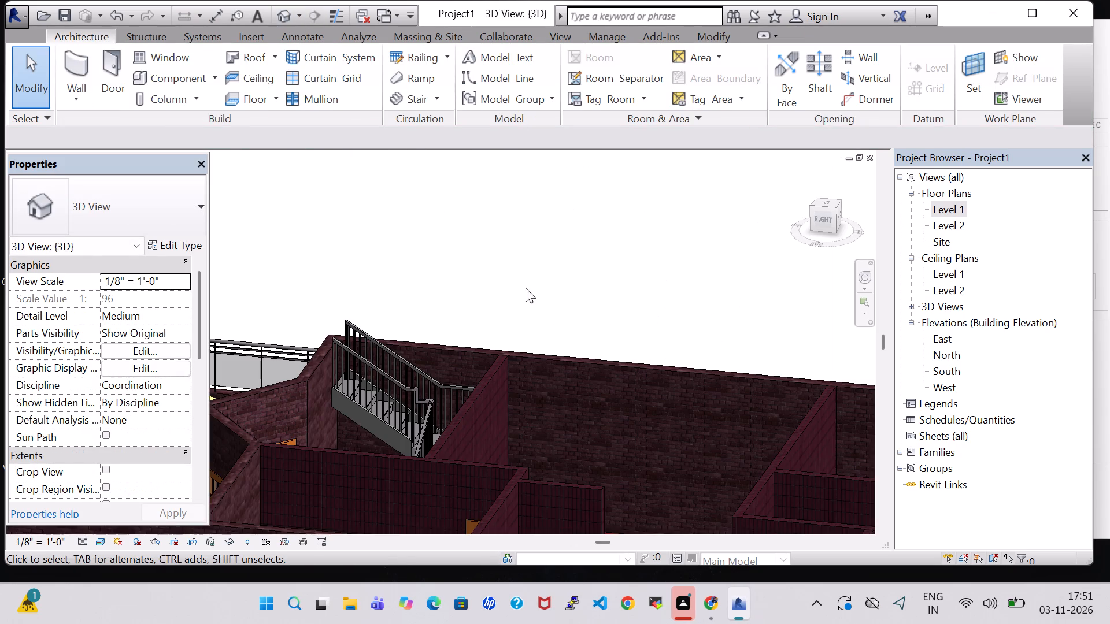
middle_click_drag(443, 226, 564, 254, "shift")
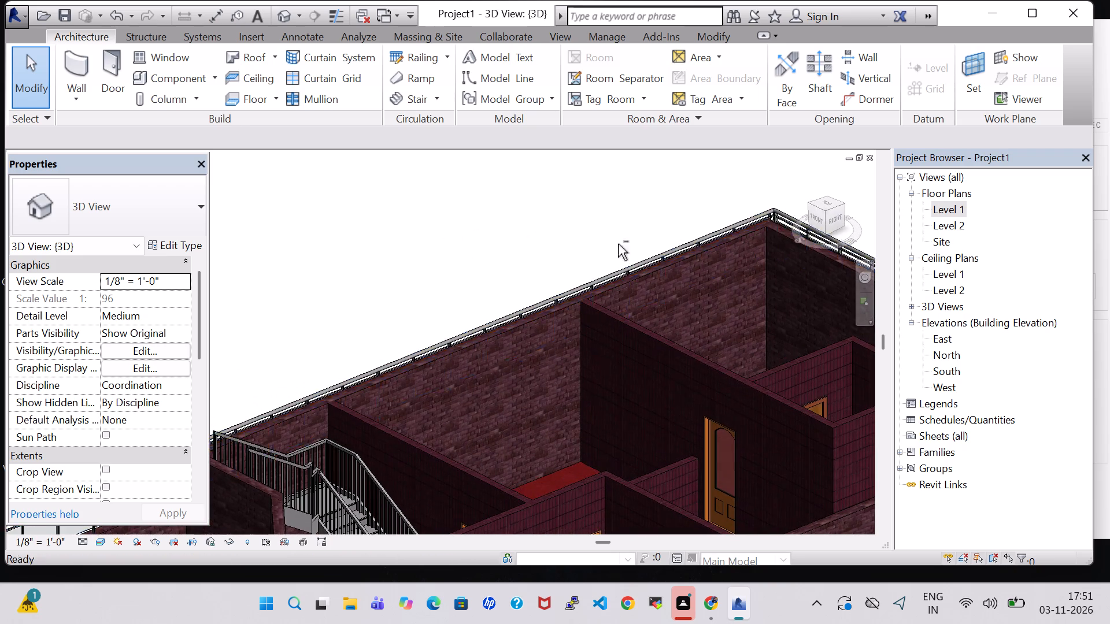
double_click(947, 208)
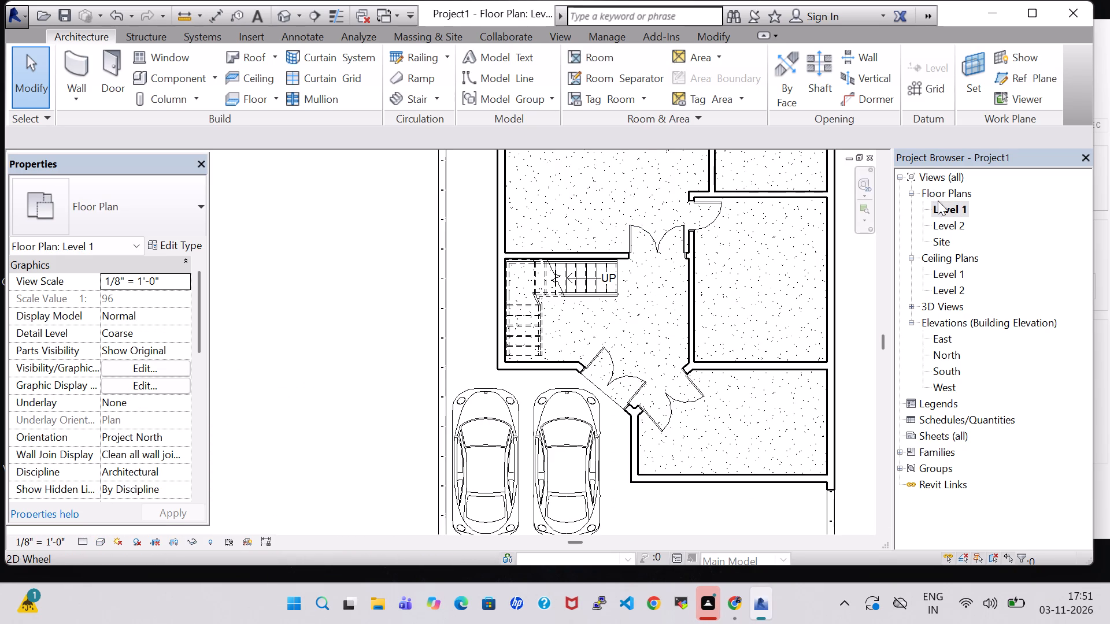
double_click(939, 211)
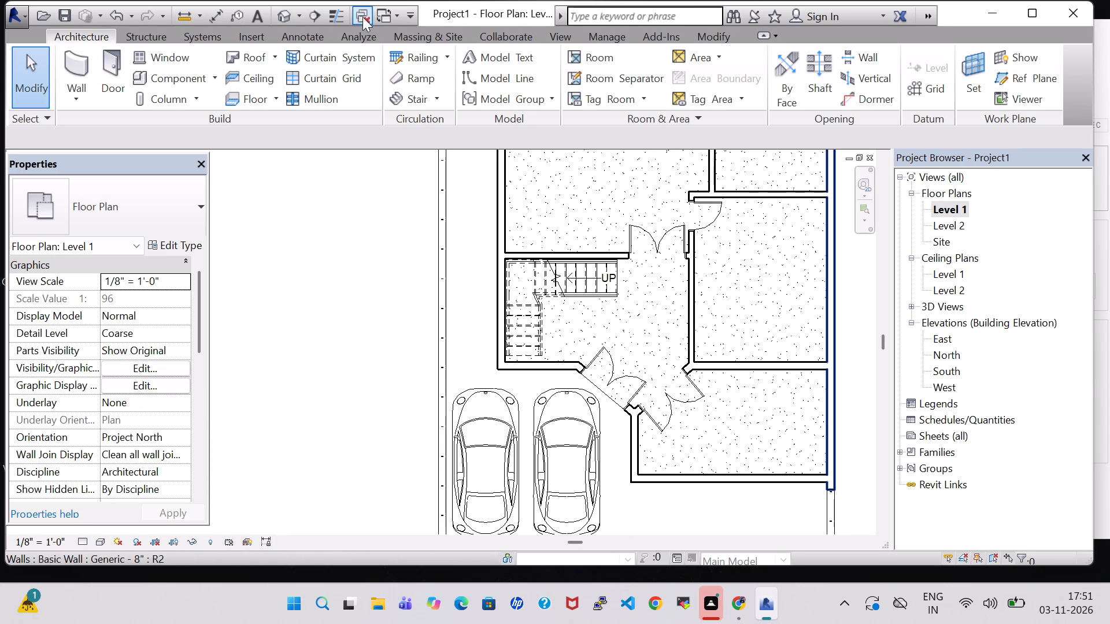
left_click(287, 9)
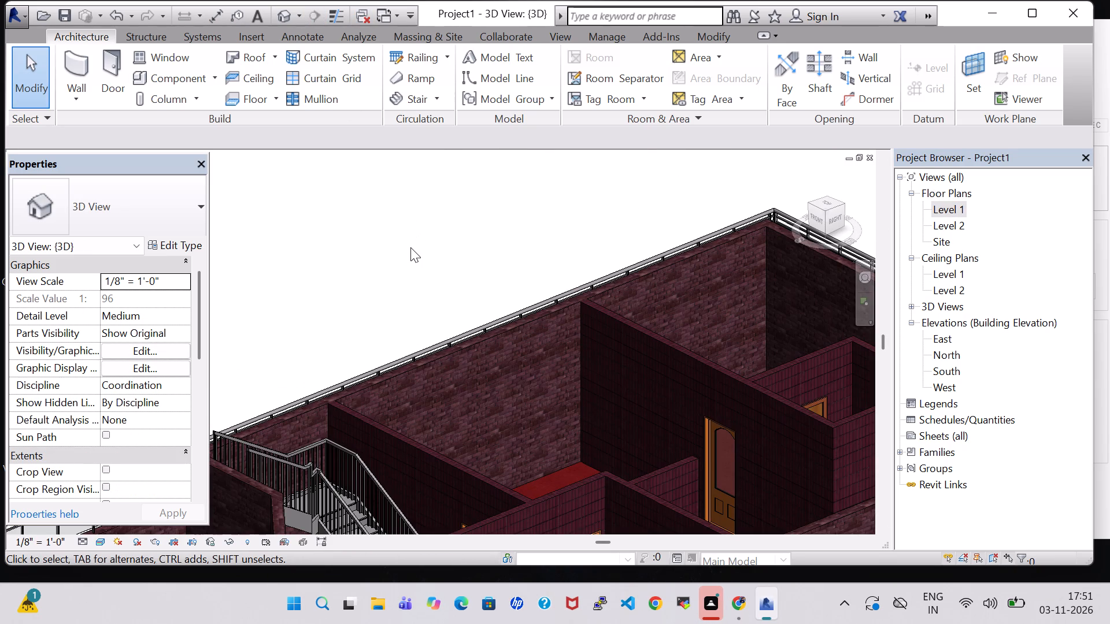
middle_click_drag(410, 247, 534, 220, "shift")
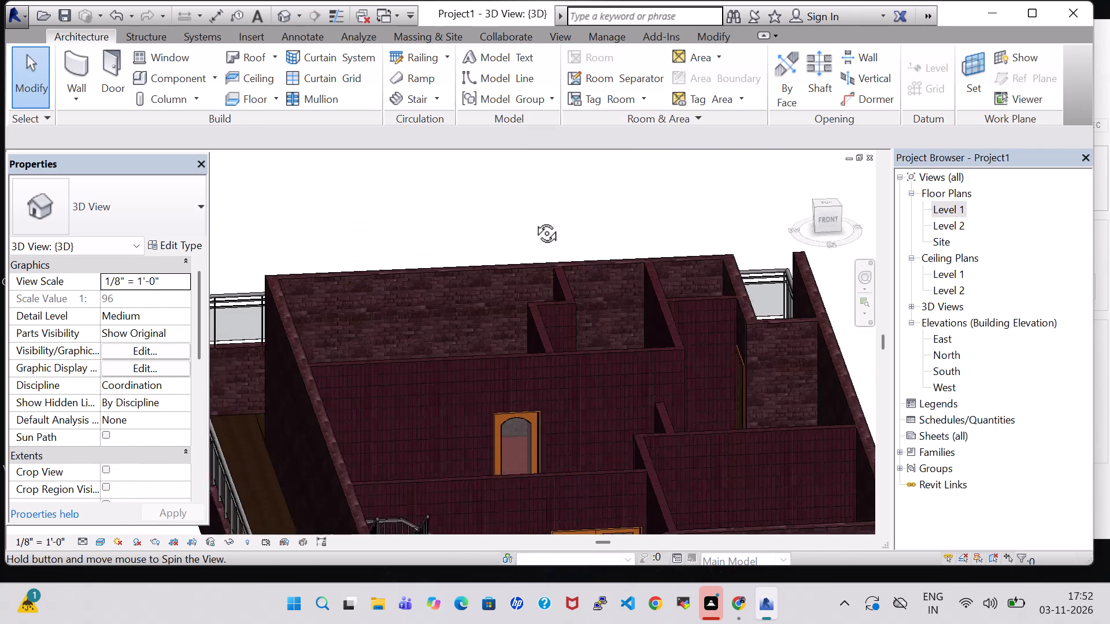
middle_click_drag(534, 220, 534, 220, "shift")
Start placing windows in the Level 1 plan and load the Casement 3x3 with Trim family from the US Imperial Windows library.
double_click(944, 208)
scroll(717, 235, "down", 3)
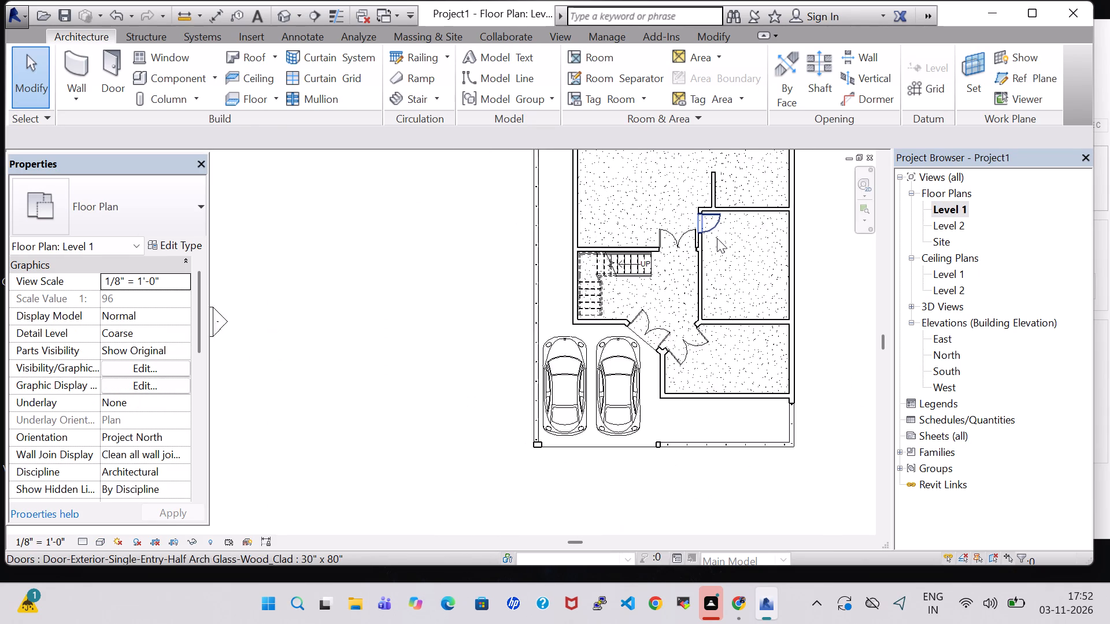
scroll(717, 238, "down", 1)
middle_click_drag(787, 252, 642, 314)
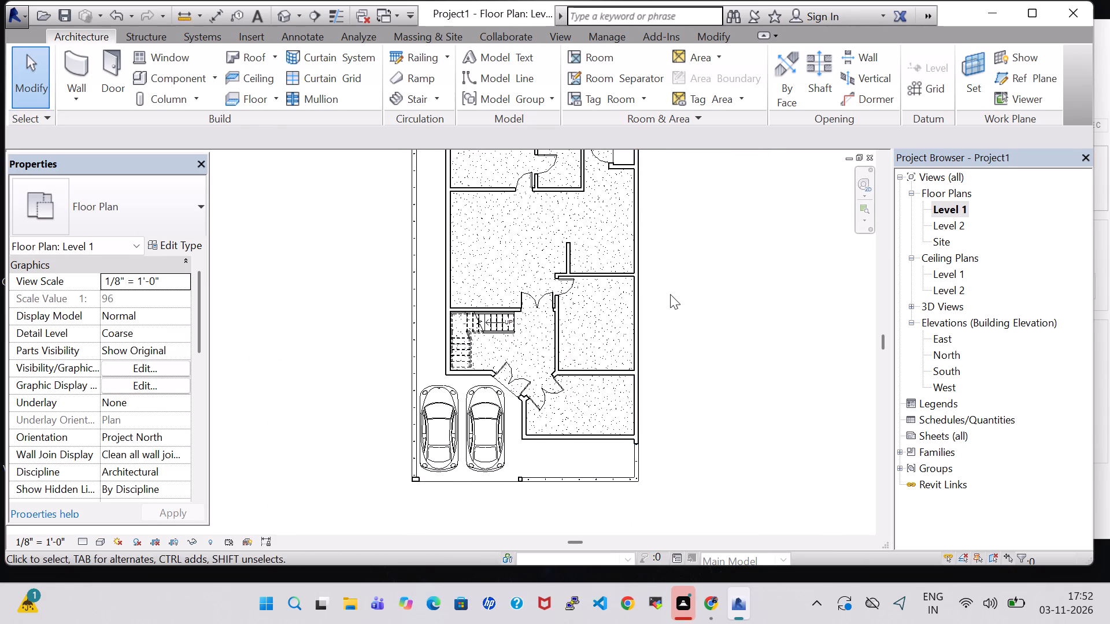
scroll(670, 294, "down", 2)
middle_click_drag(700, 228, 653, 281)
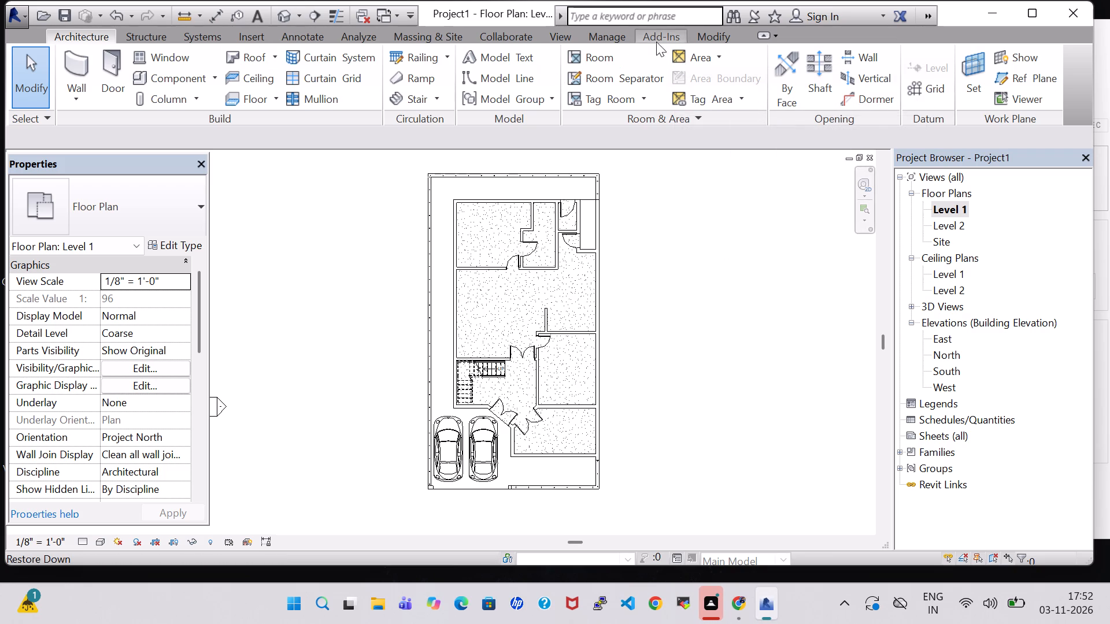
left_click(165, 58)
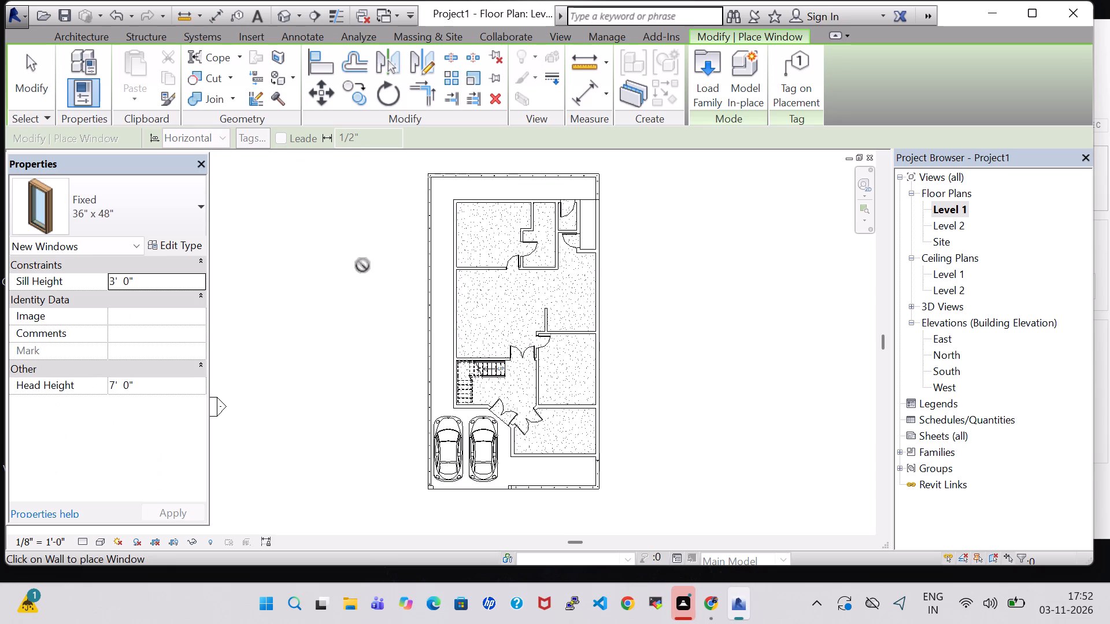
scroll(458, 327, "up", 3)
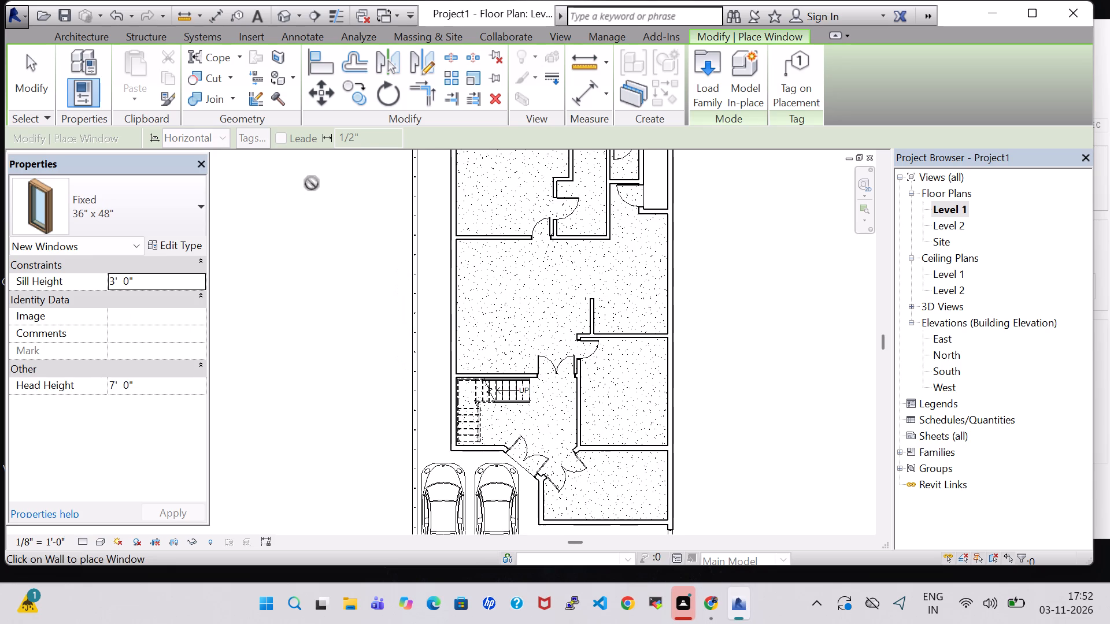
left_click(701, 75)
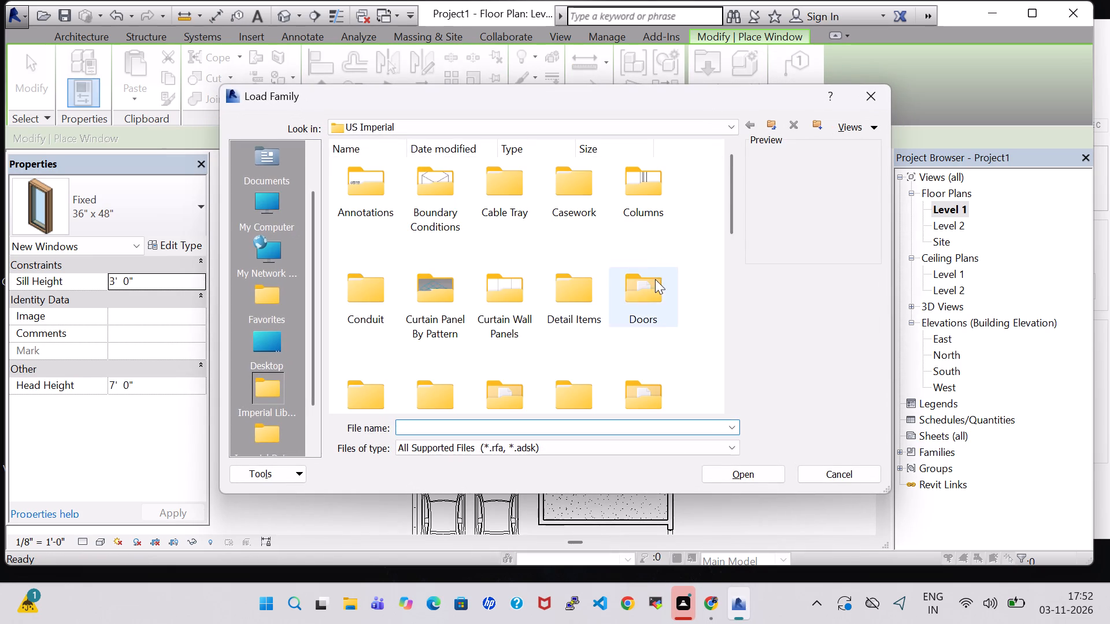
scroll(655, 280, "down", 6)
triple_click(486, 378)
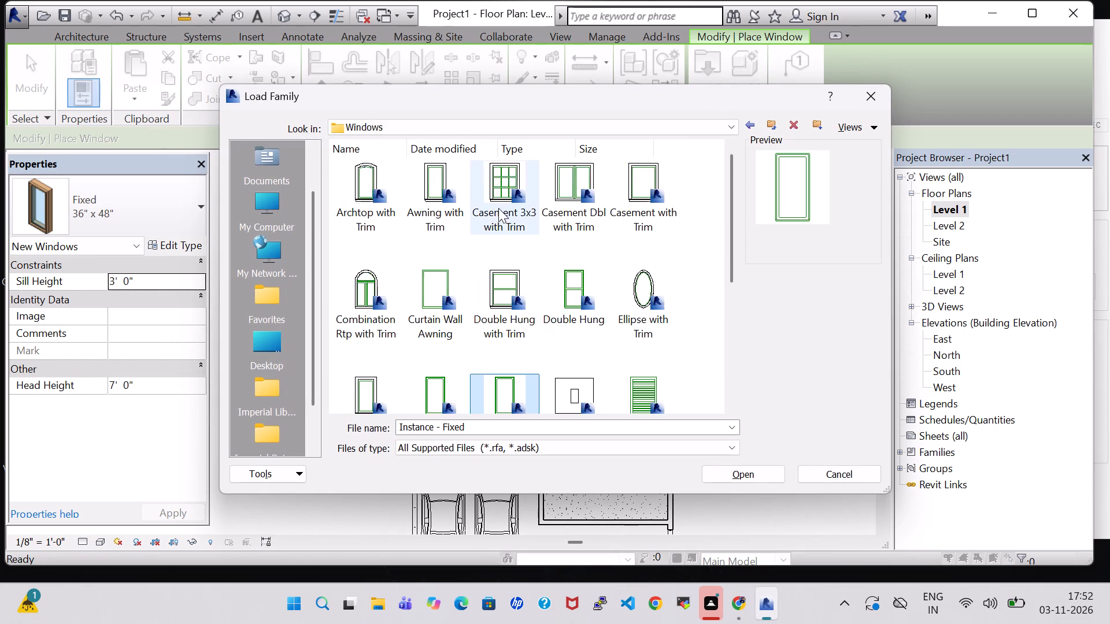
scroll(592, 292, "down", 2)
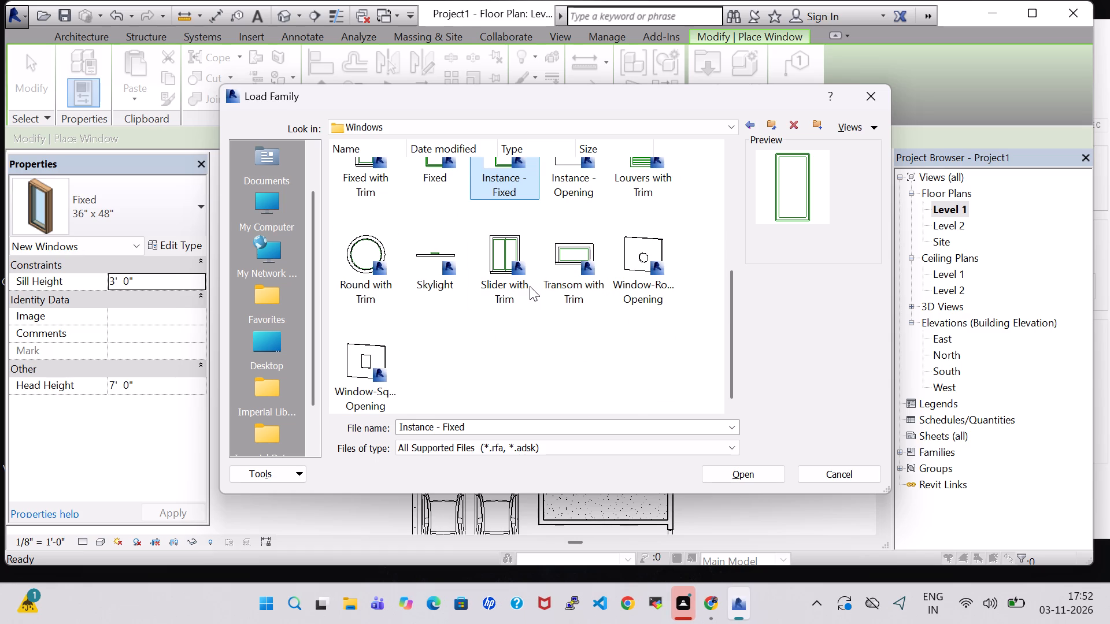
scroll(530, 286, "up", 1)
scroll(599, 387, "down", 1)
scroll(600, 371, "up", 2)
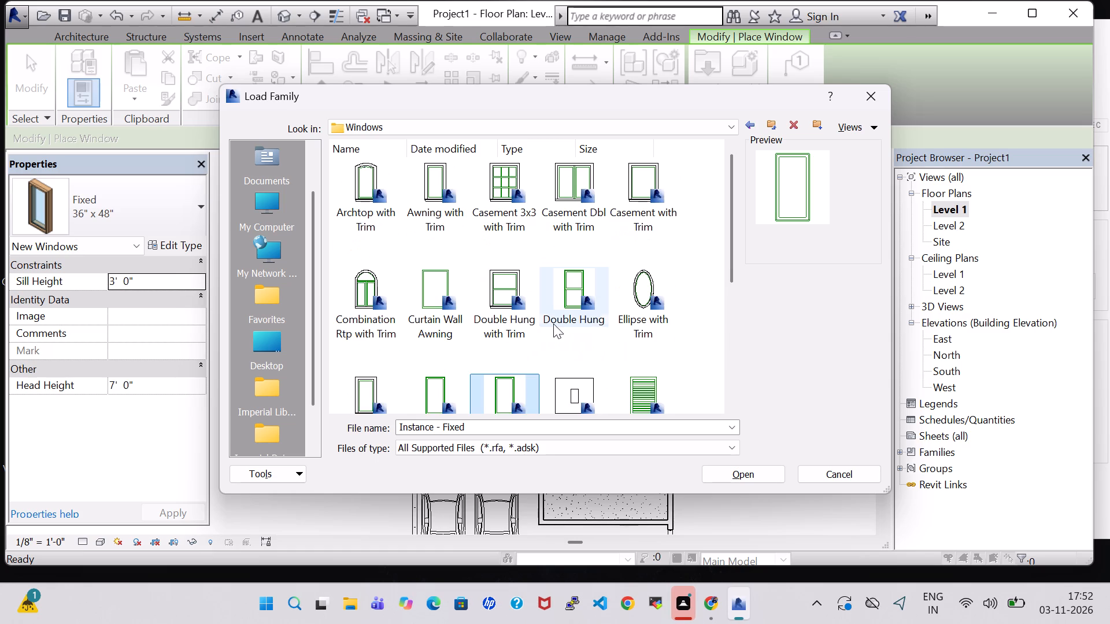
scroll(550, 322, "up", 2)
left_click(477, 193)
left_click(761, 478)
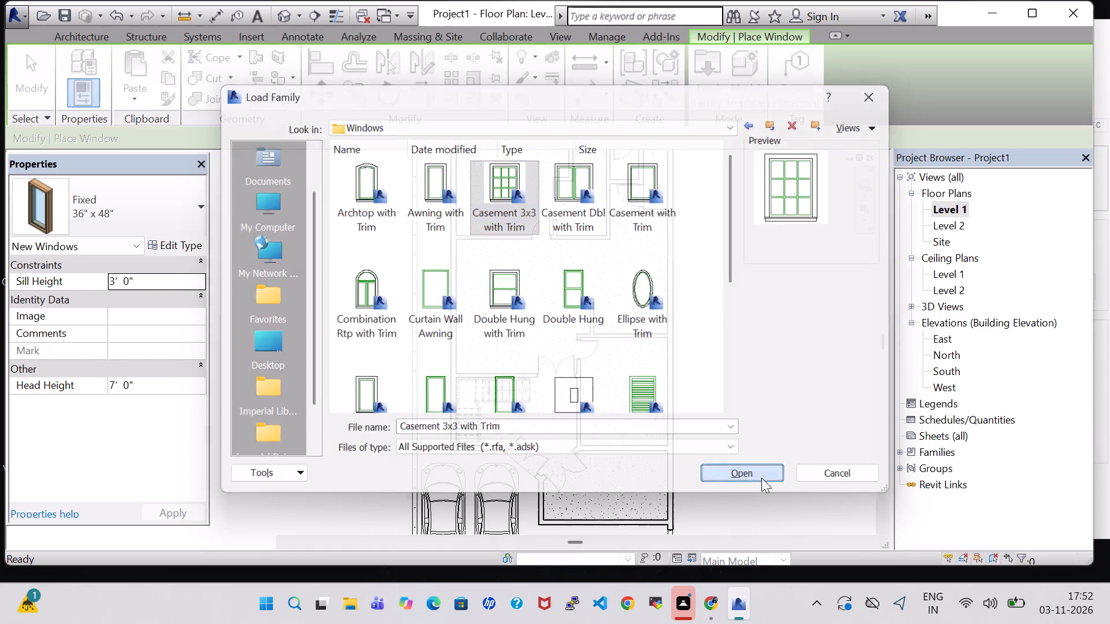
Choose the Casement 3x3 with Trim 36" x 60" window type and set its type width to 4'-0".
left_click(166, 211)
left_click(99, 324)
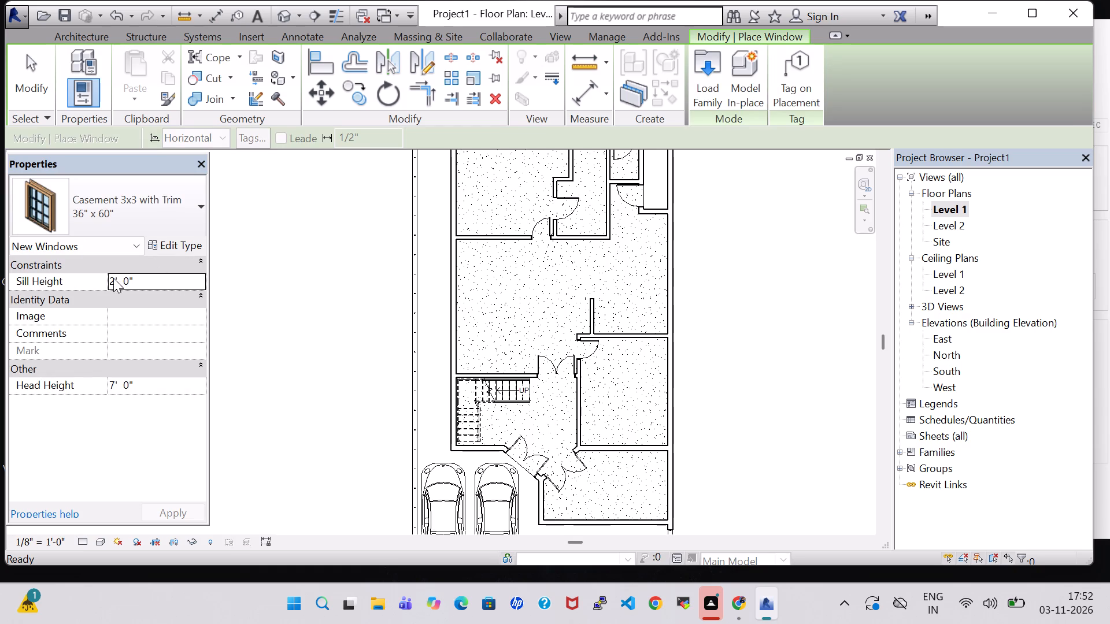
left_click(163, 244)
scroll(397, 440, "down", 1)
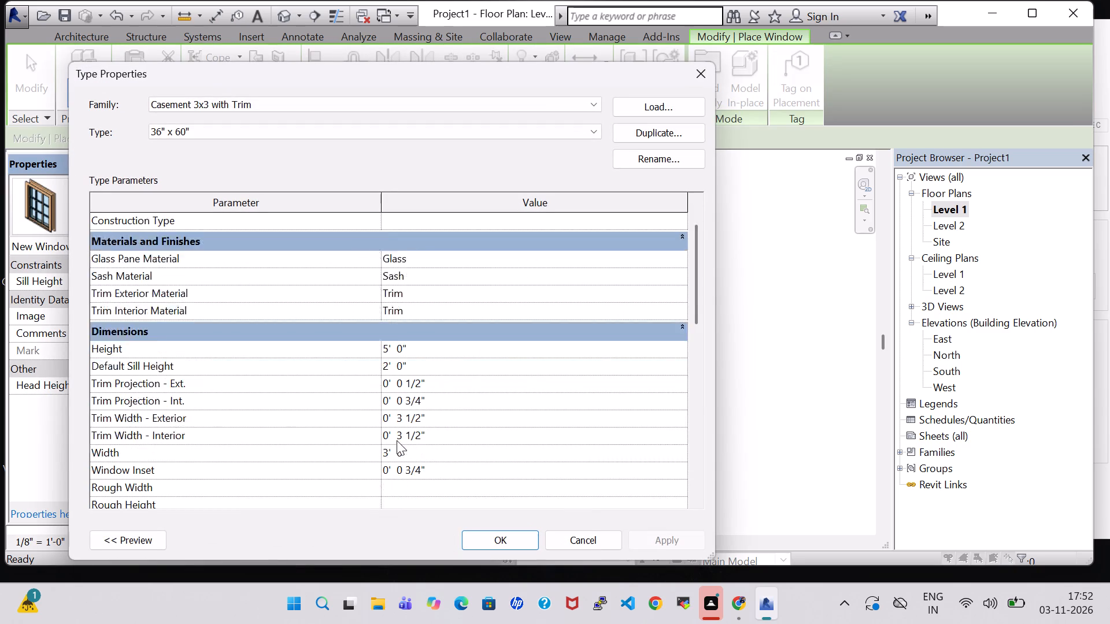
scroll(397, 440, "down", 1)
left_click(390, 414)
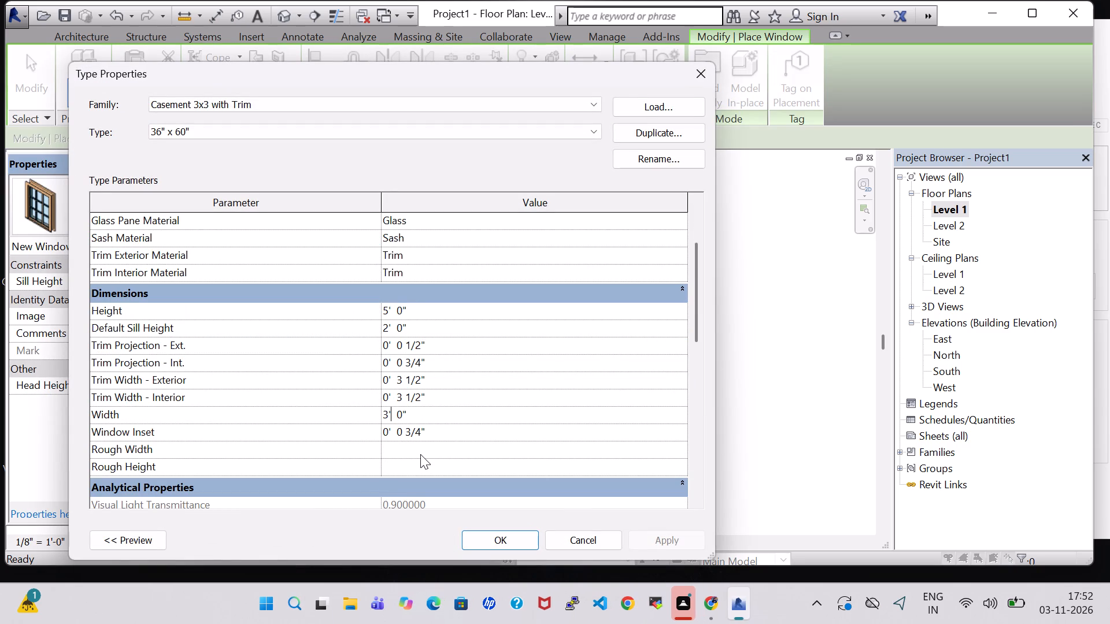
key("Left")
key("BackSpace")
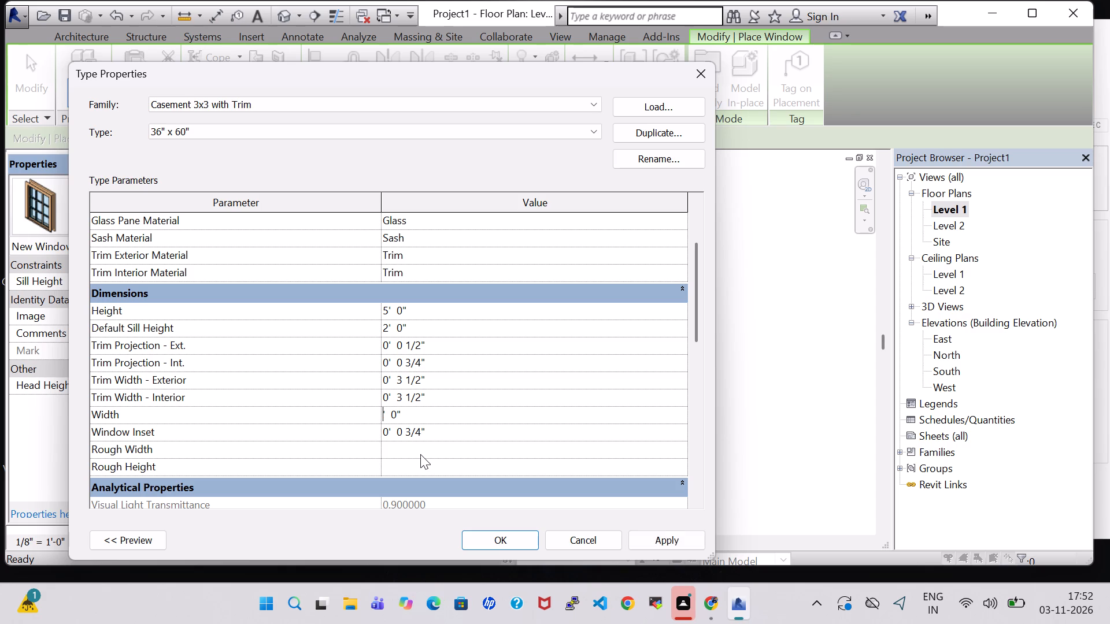
key("4")
key("Return")
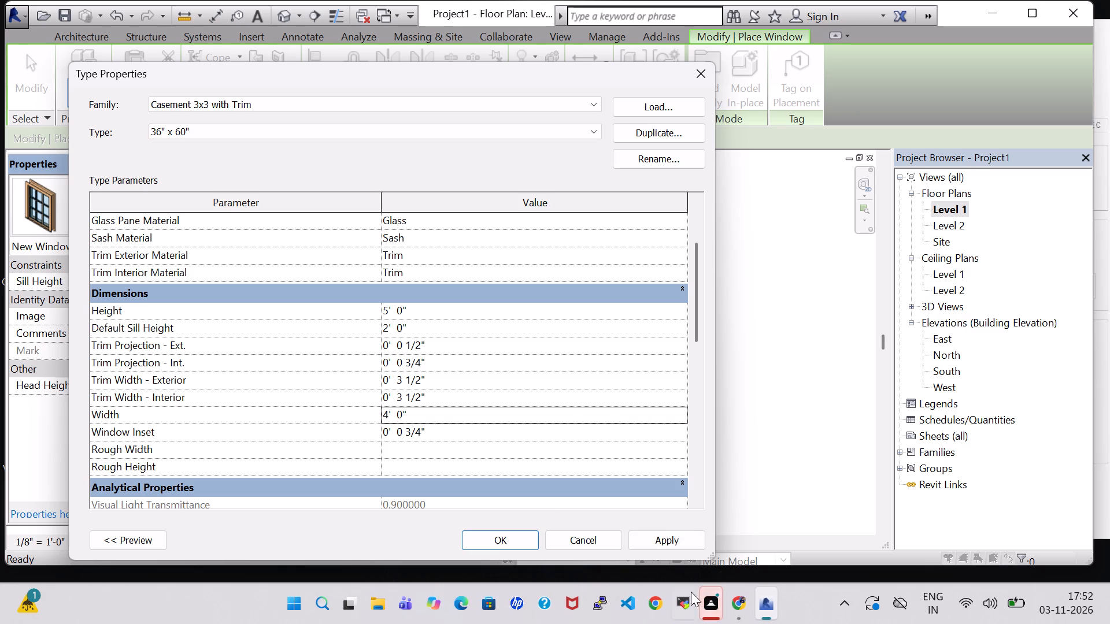
left_click(653, 548)
left_click(486, 537)
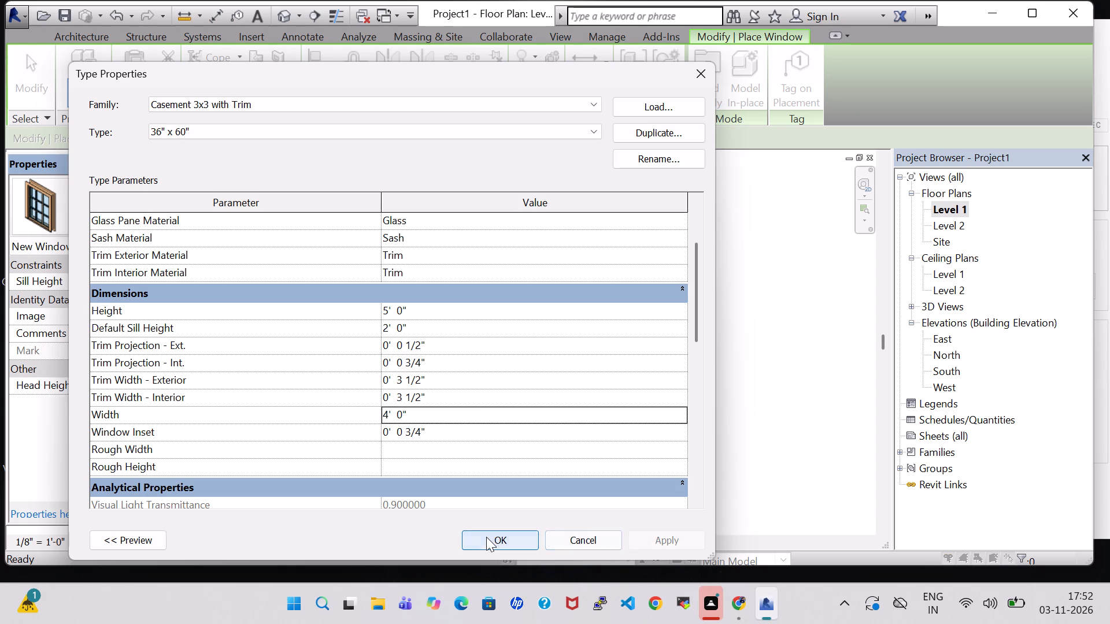
left_click(786, 404)
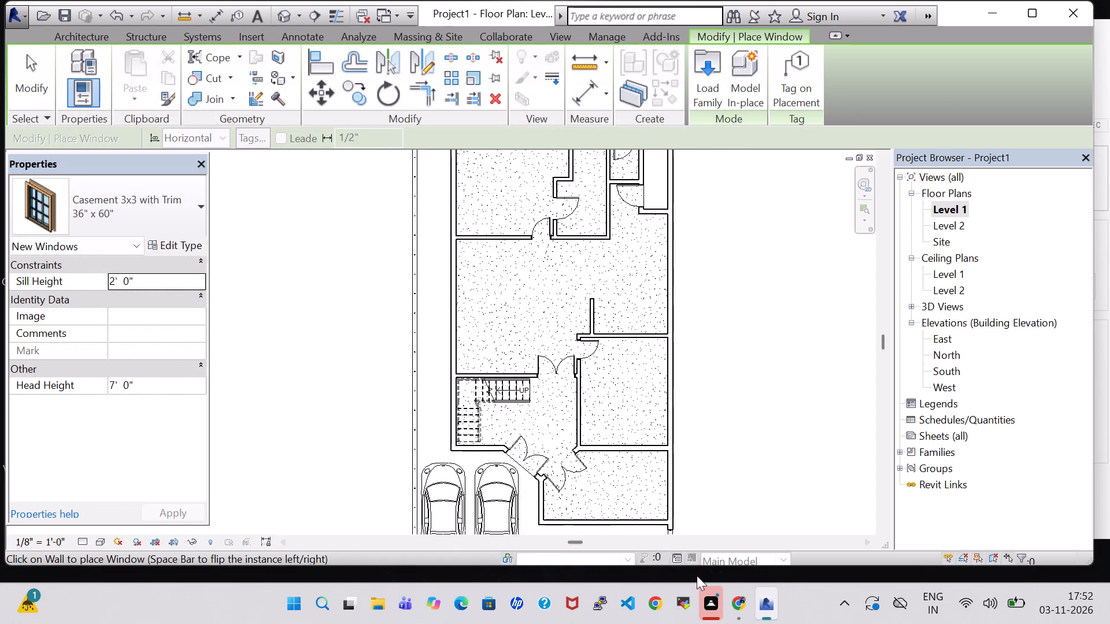
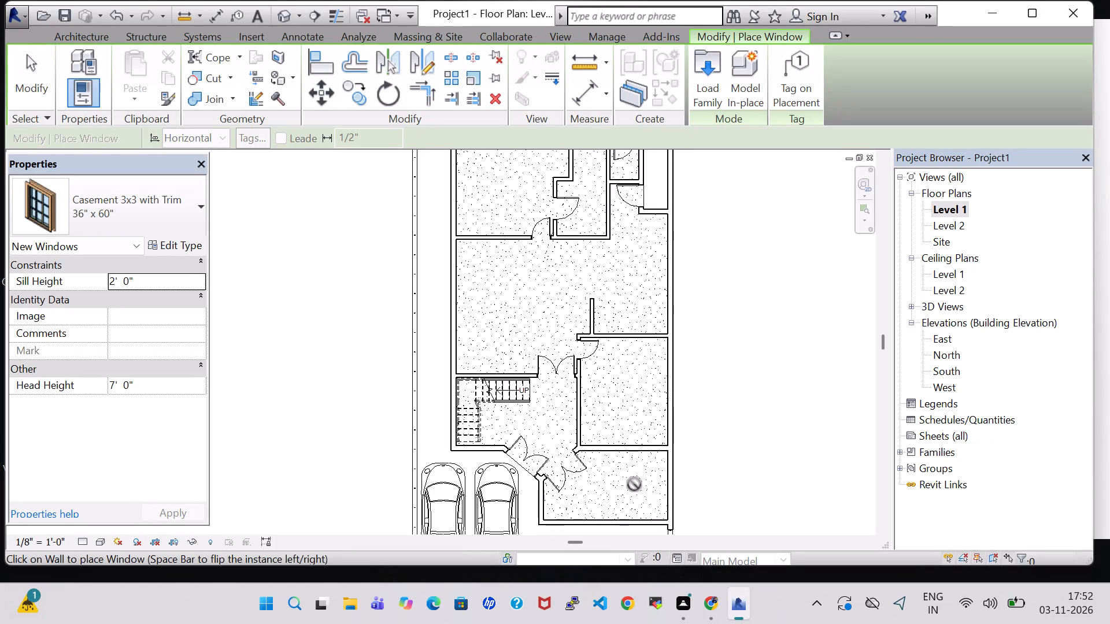
Place 36" x 60" Casement 3x3 windows in the southeast room's south wall and centred on the hall's and northwest room's west walls.
scroll(632, 446, "up", 3)
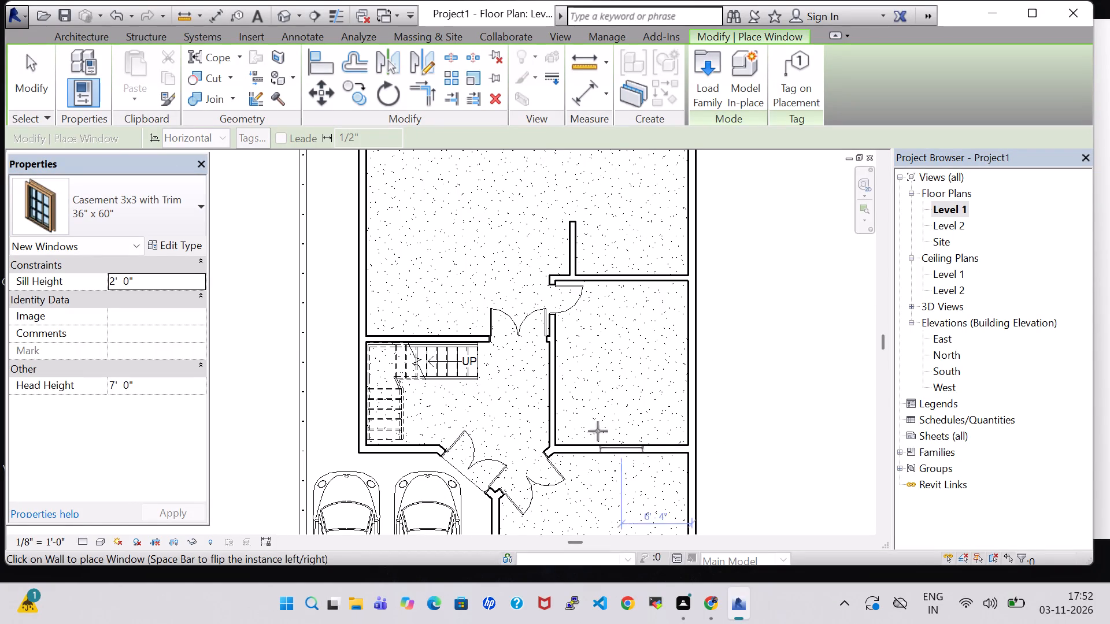
left_click(617, 459)
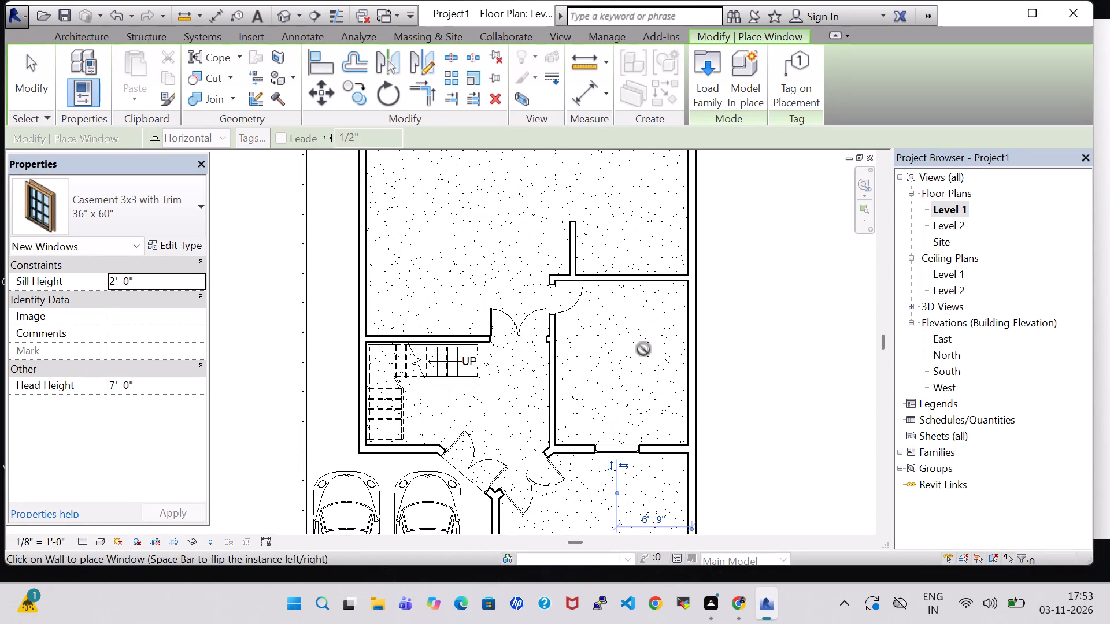
left_click(358, 232)
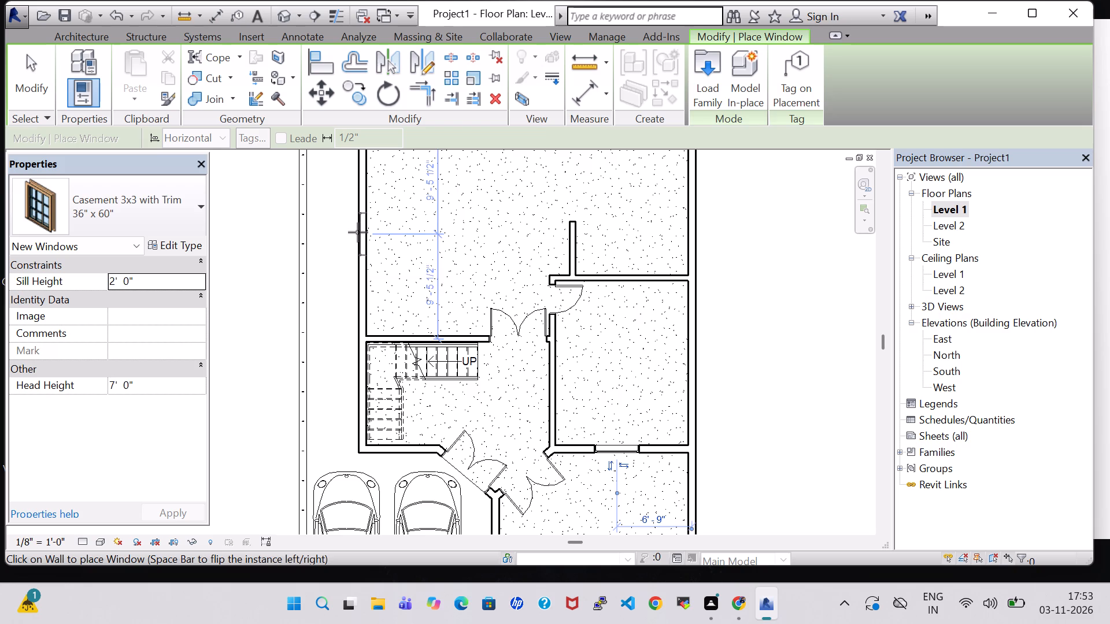
middle_click_drag(415, 233, 415, 455)
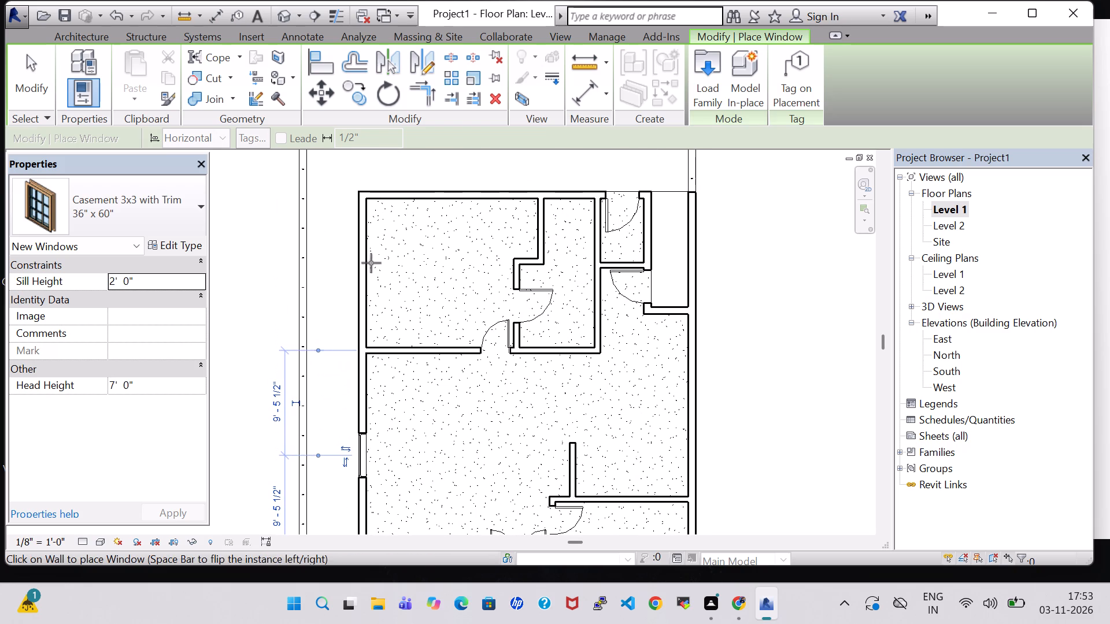
left_click(357, 268)
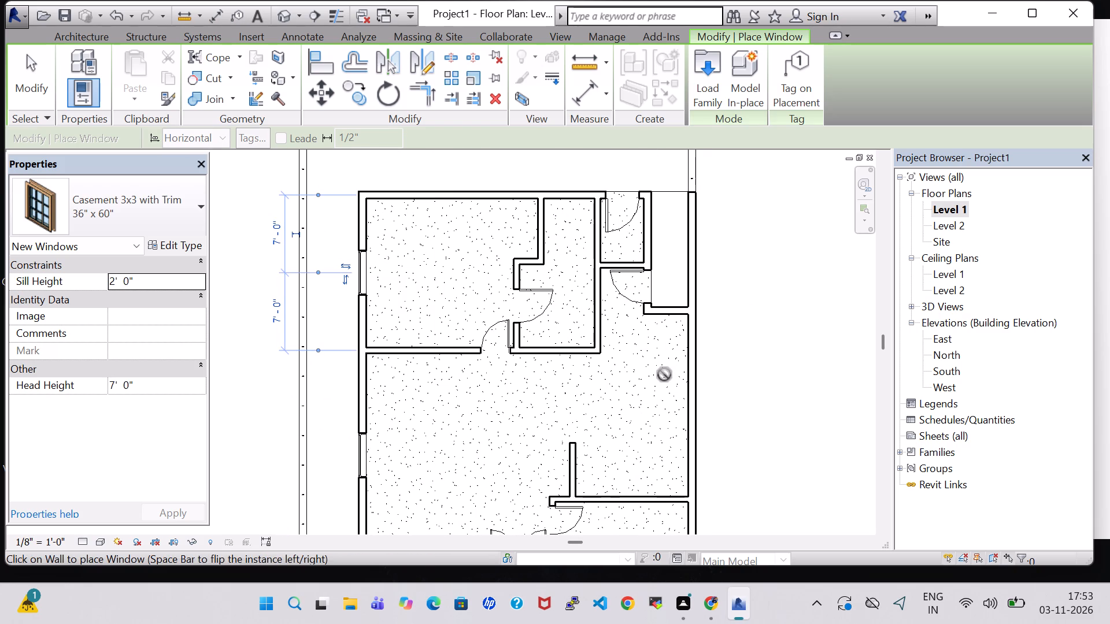
Place 36" x 60" Casement 3x3 windows in the east exterior wall, one at the hall and one centred on the room south of it.
scroll(662, 388, "down", 1)
middle_click_drag(662, 389, 629, 313)
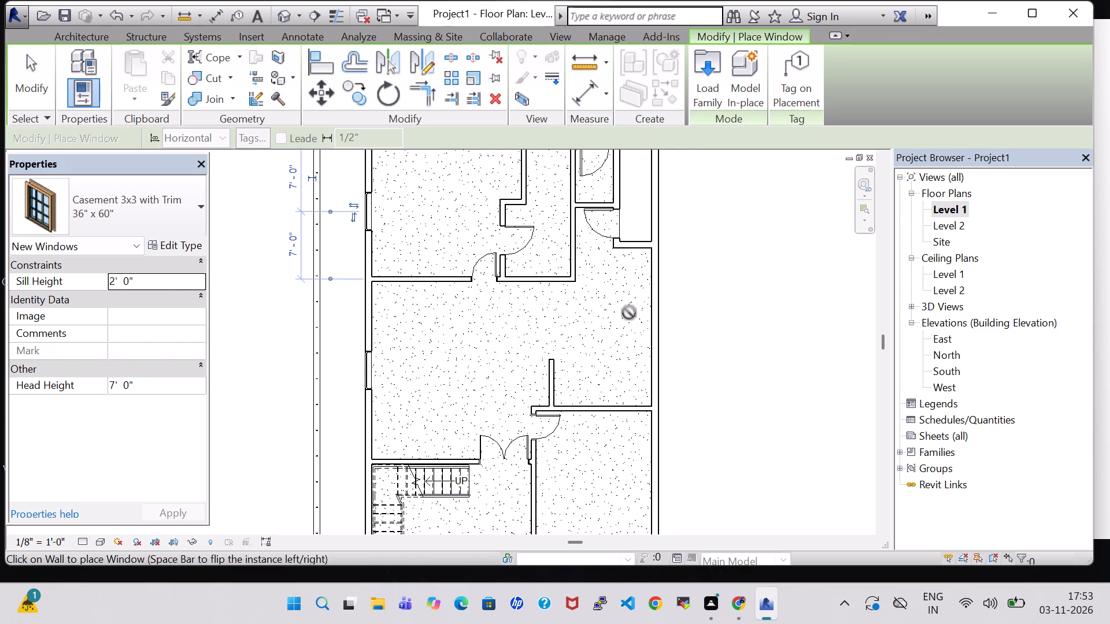
left_click(659, 350)
scroll(714, 267, "down", 4)
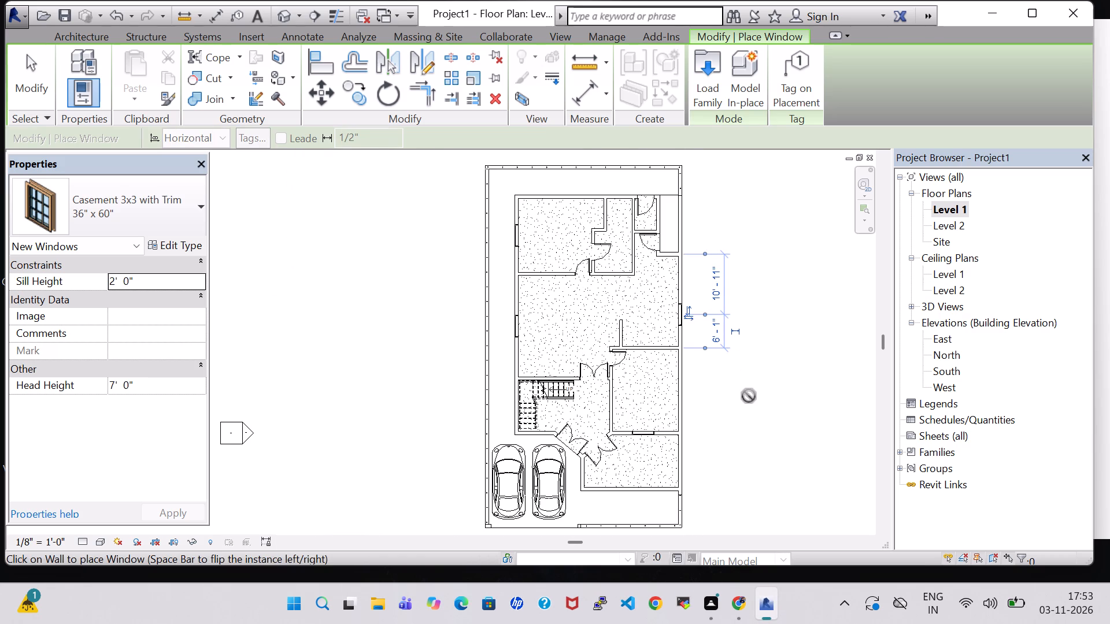
left_click(686, 388)
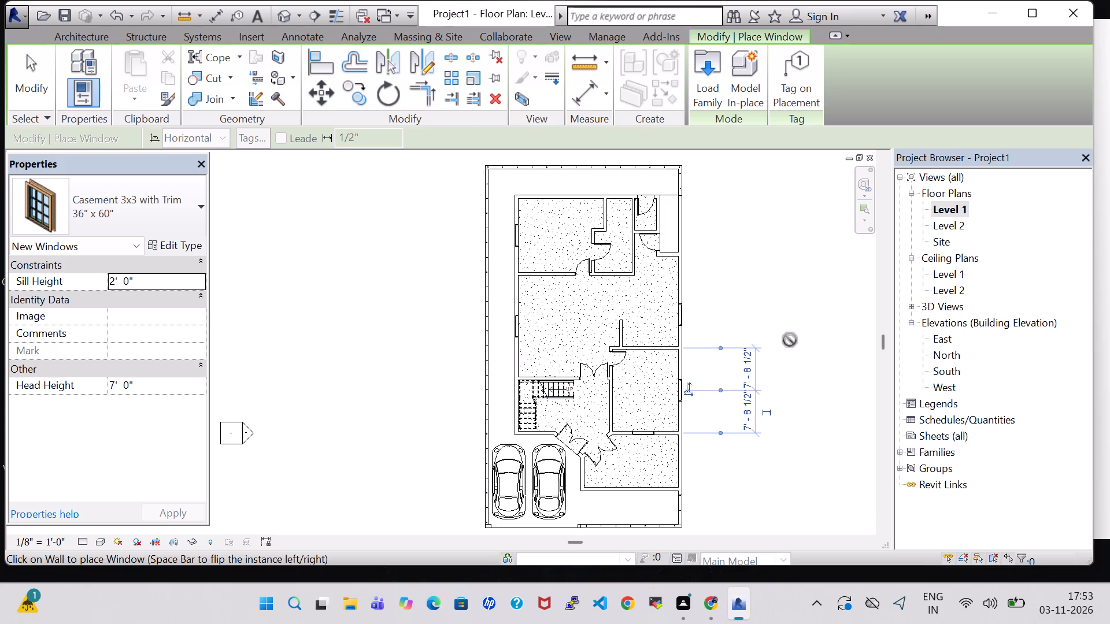
key("Escape")
key("Escape")
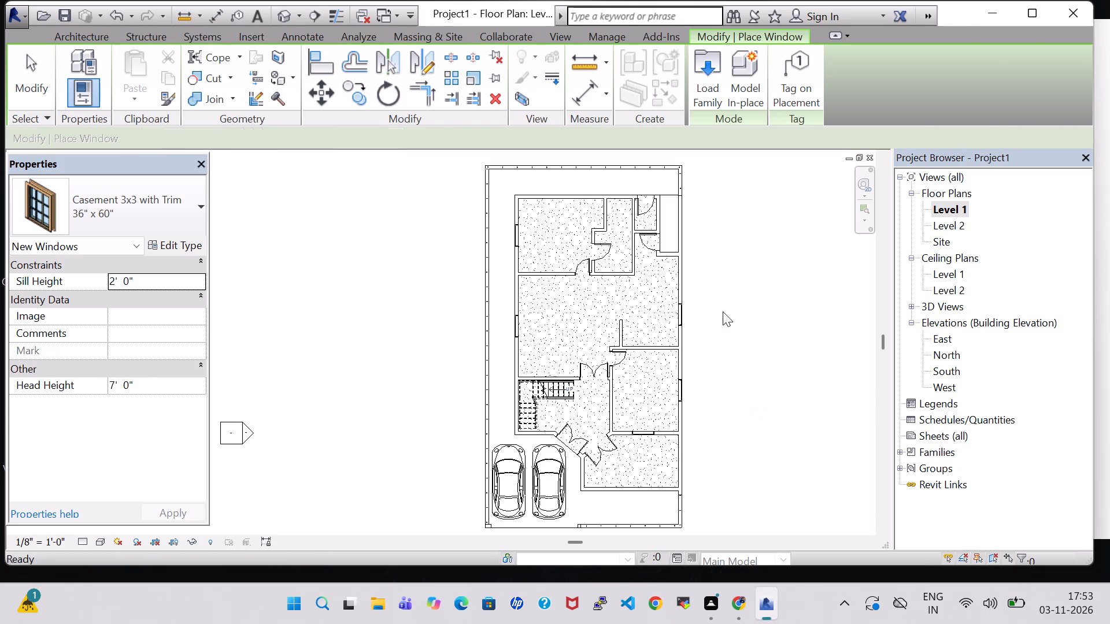
Delete the casement window from the hall's east exterior wall.
left_click(679, 321)
key("Delete")
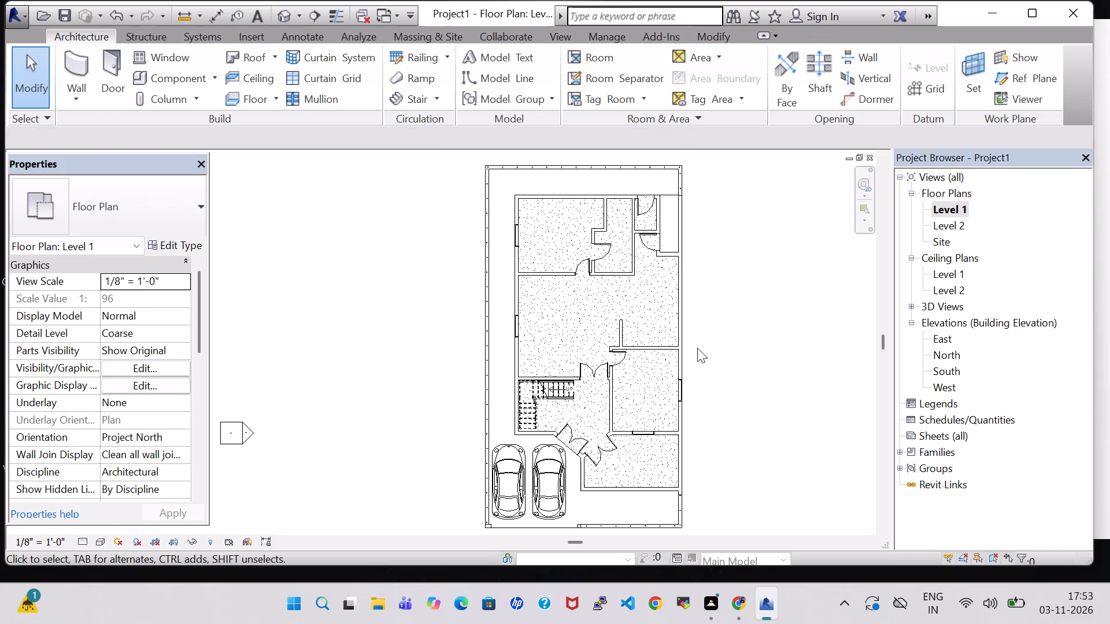
Load the Casement Dbl with Trim family and centre a 48" x 48" window on the hall's east wall, 8'-6" each side.
scroll(697, 348, "up", 3)
left_click(163, 58)
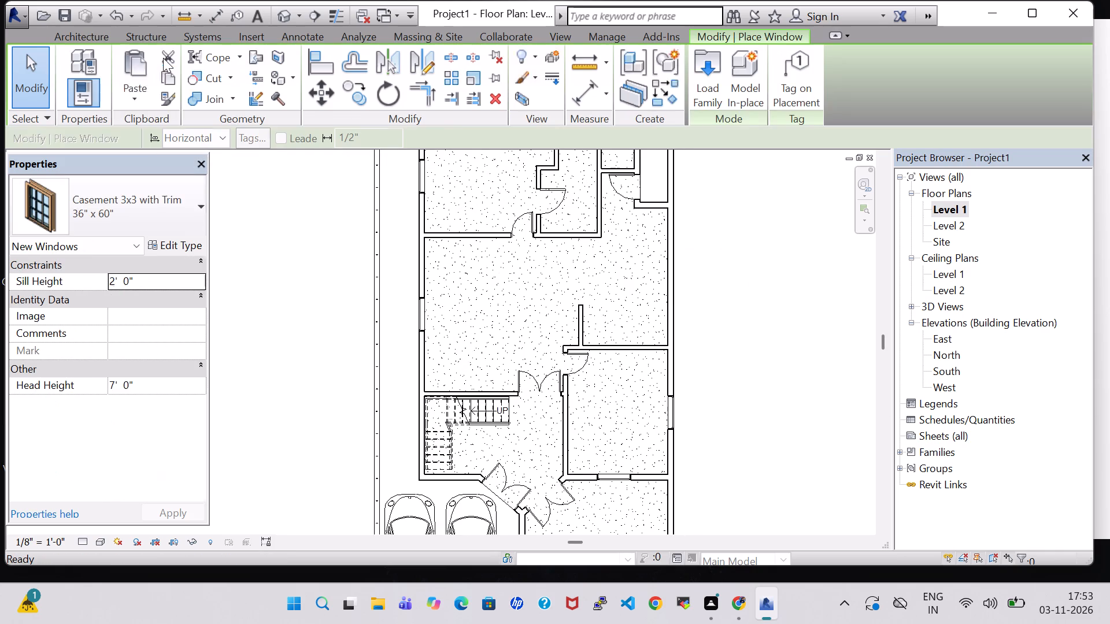
left_click(706, 88)
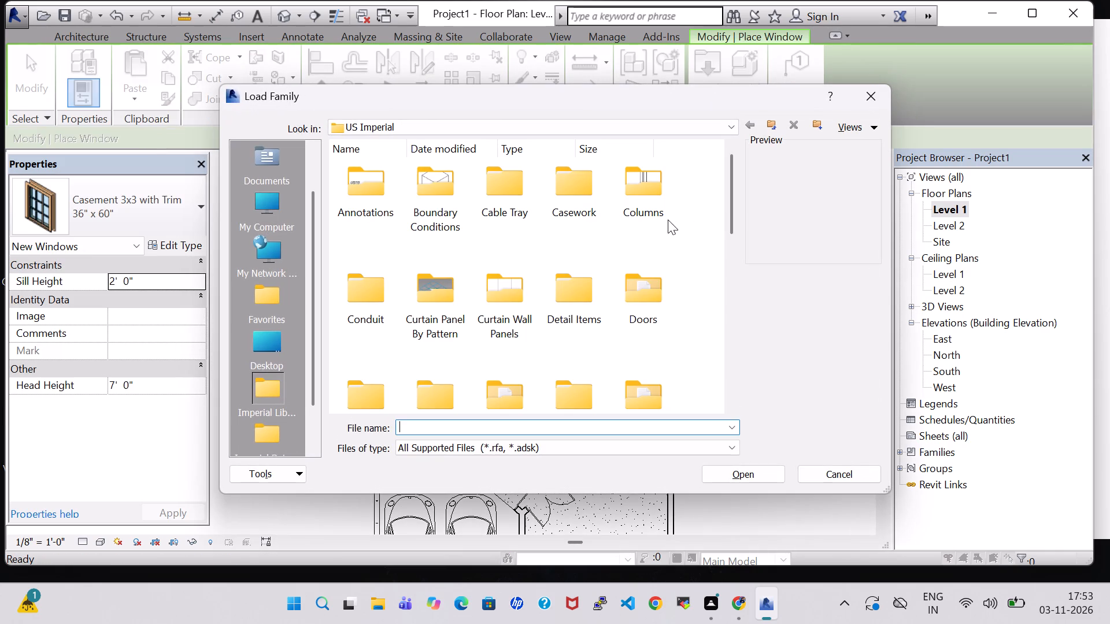
scroll(639, 289, "down", 8)
double_click(505, 357)
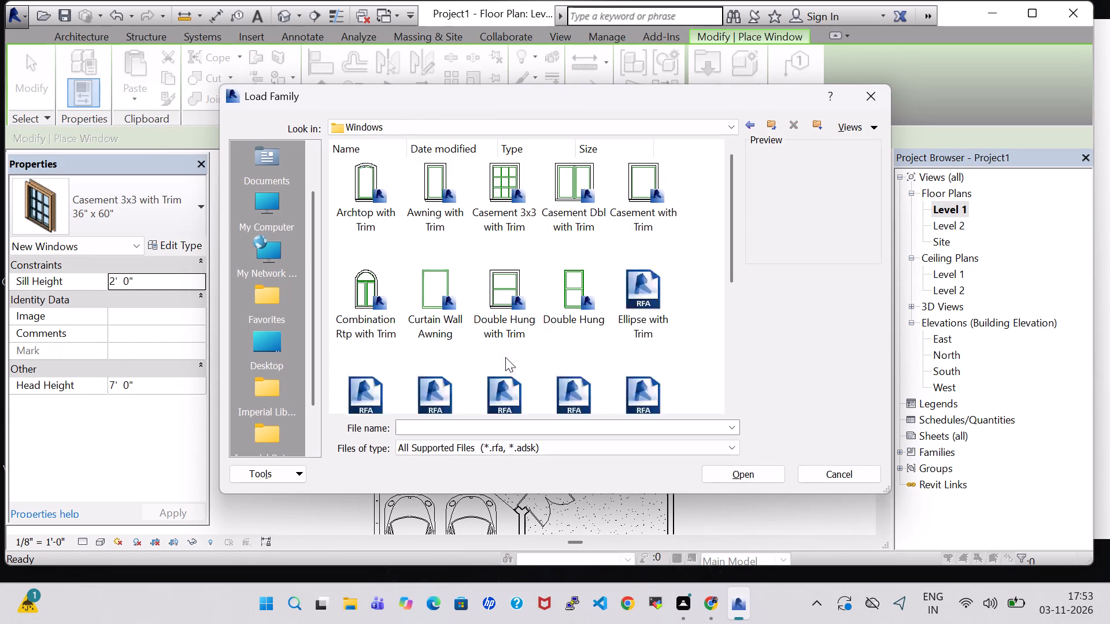
left_click(572, 200)
left_click(749, 480)
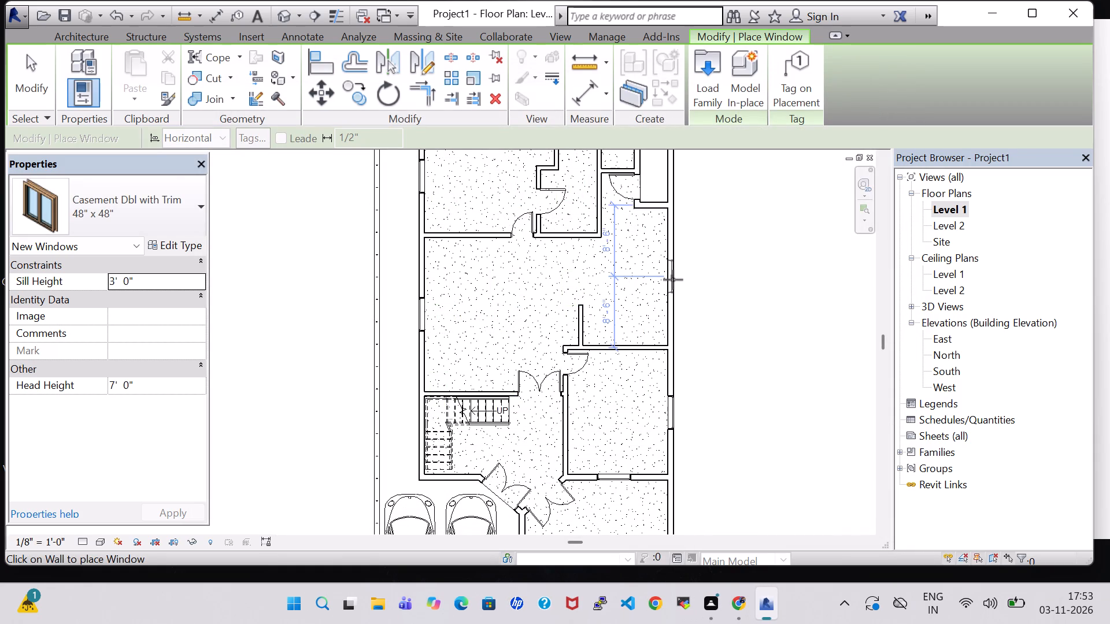
left_click(673, 280)
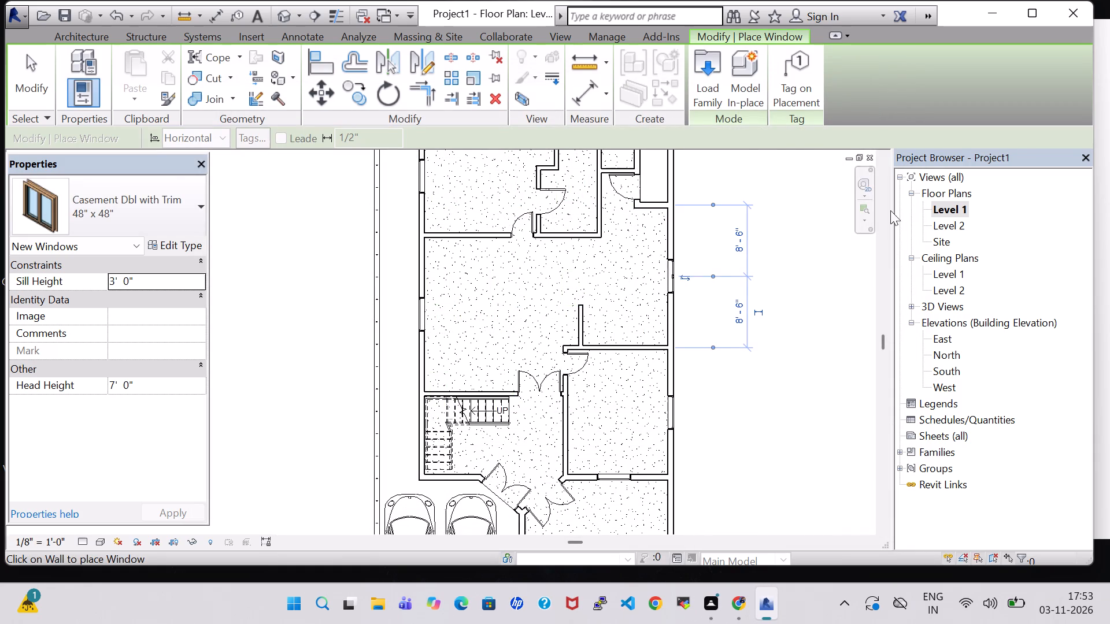
Load the Double Hung with Trim family and centre a 36" x 48" window in the short wall at the hall's northeast corner.
left_click(699, 94)
scroll(655, 332, "down", 1)
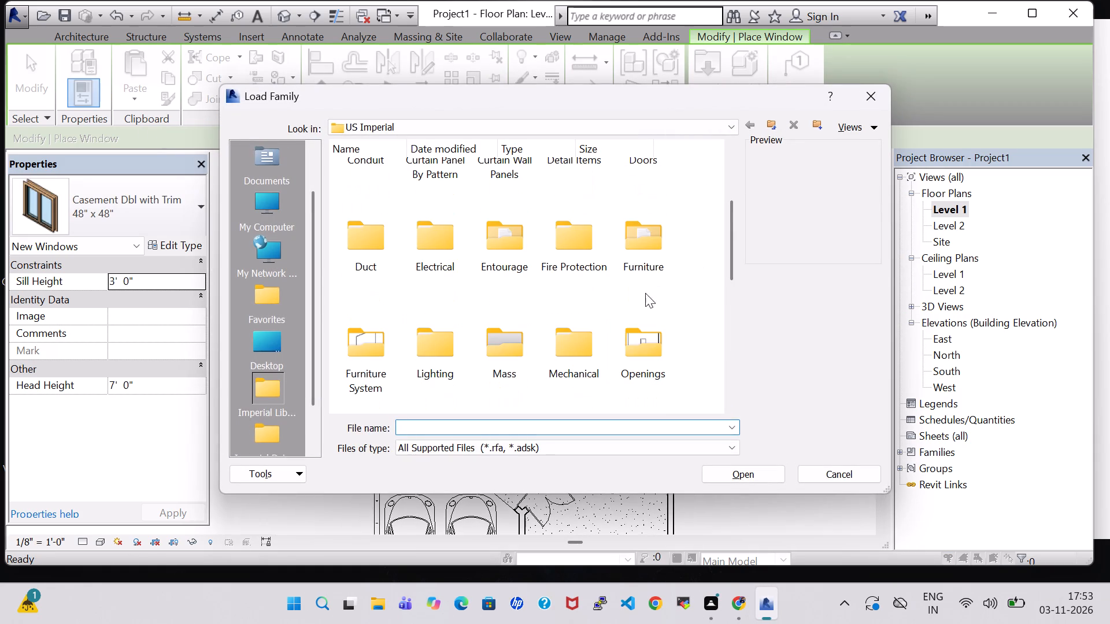
scroll(630, 274, "down", 3)
double_click(488, 386)
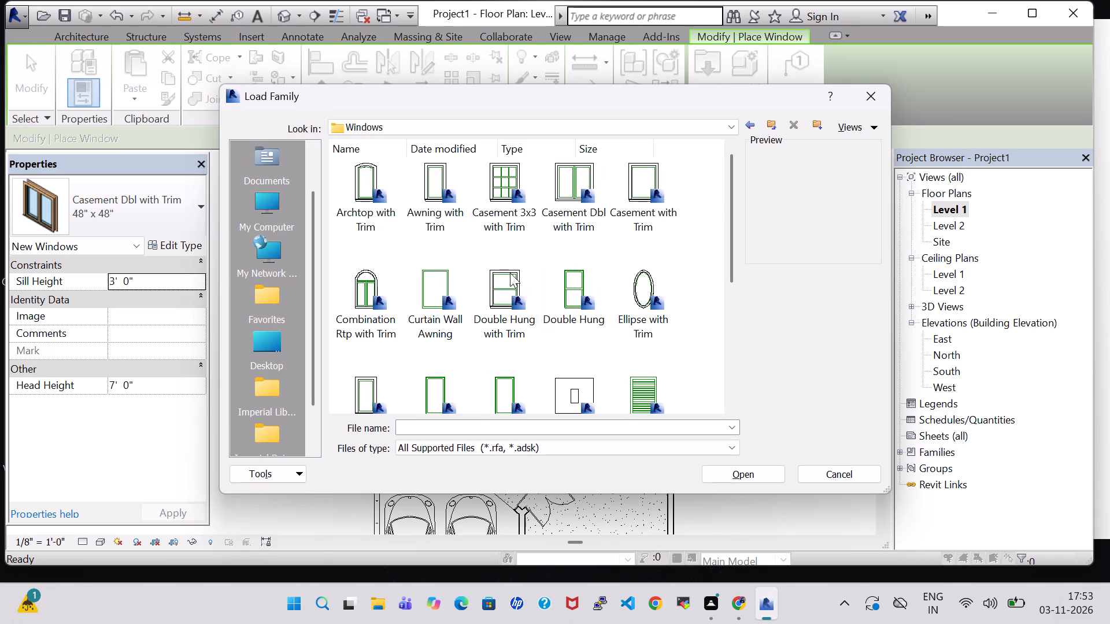
left_click(499, 285)
left_click(738, 485)
left_click(738, 478)
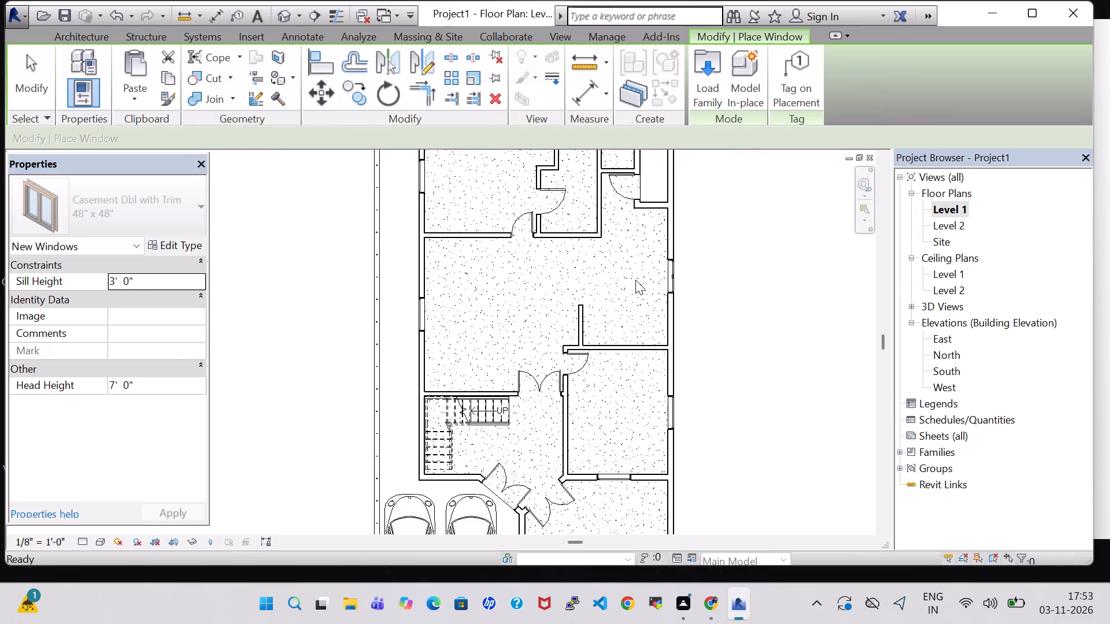
scroll(632, 263, "up", 5)
middle_click_drag(649, 242, 615, 419)
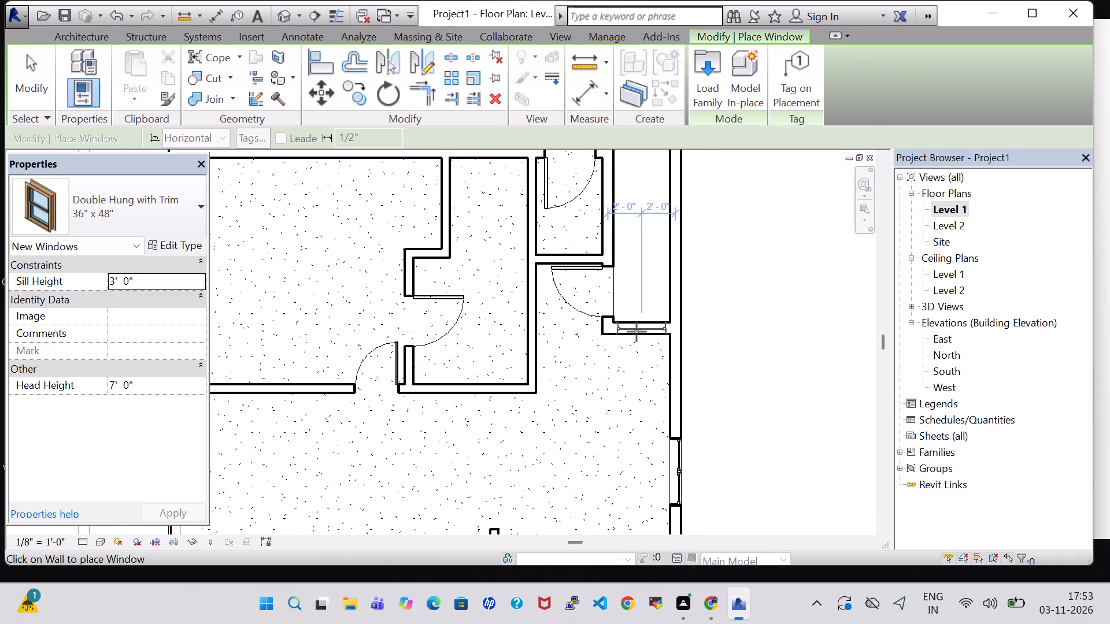
left_click(637, 332)
scroll(731, 380, "down", 2)
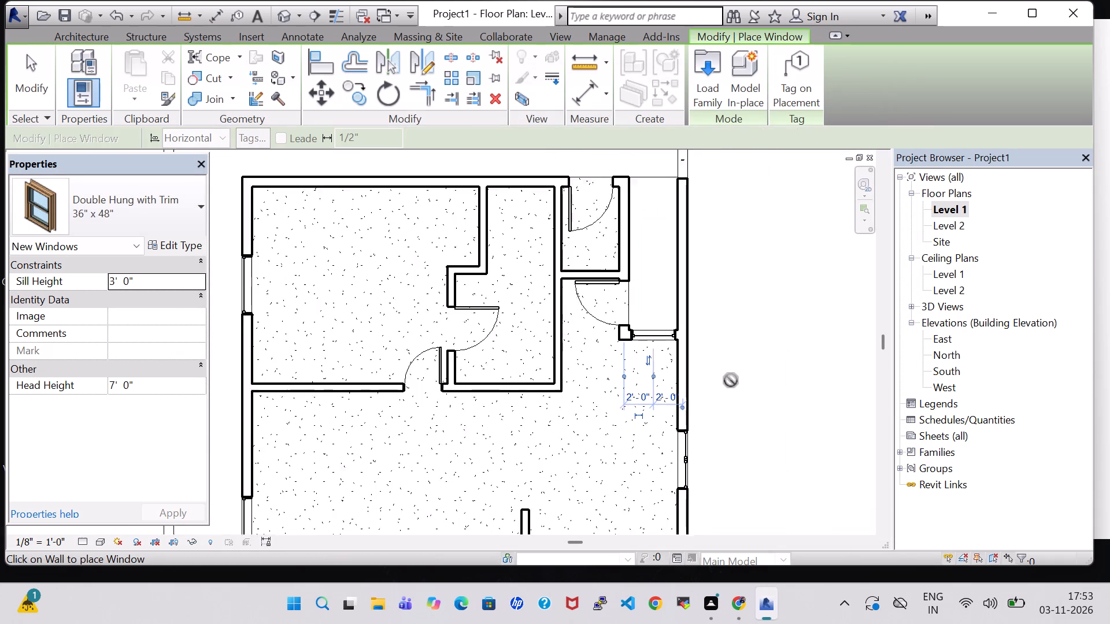
scroll(731, 380, "down", 2)
middle_click_drag(728, 380, 727, 259)
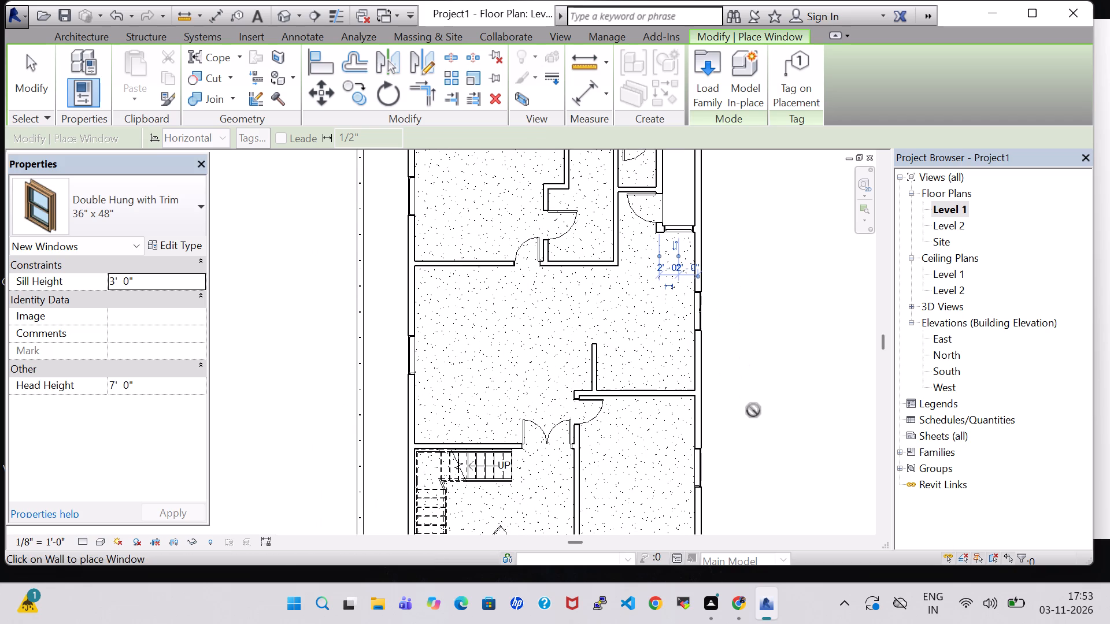
middle_click_drag(753, 410, 728, 336)
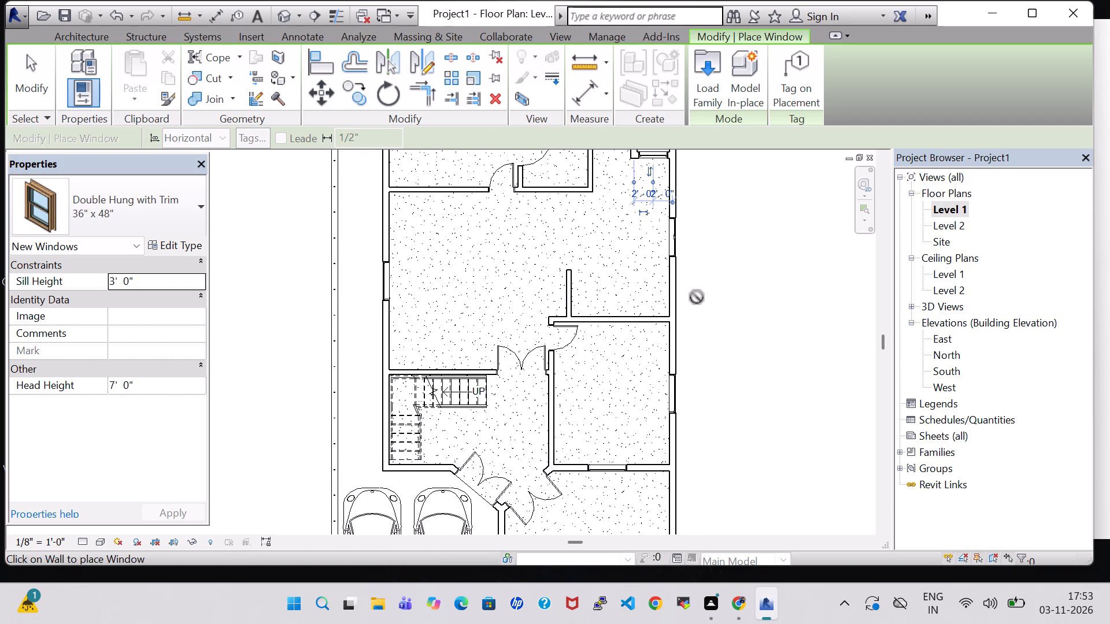
key("Escape")
key("Escape")
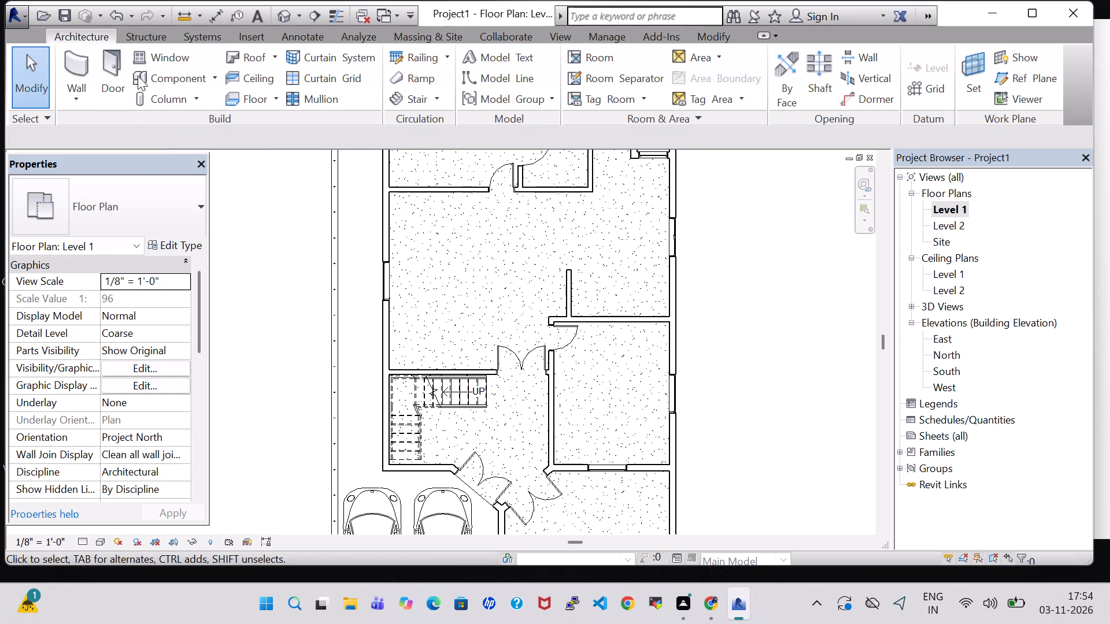
Place a 32" x 48" Casement Dbl with Trim window in the wall behind the stair, 5'-6" from the double door's centre.
left_click(164, 58)
left_click(165, 215)
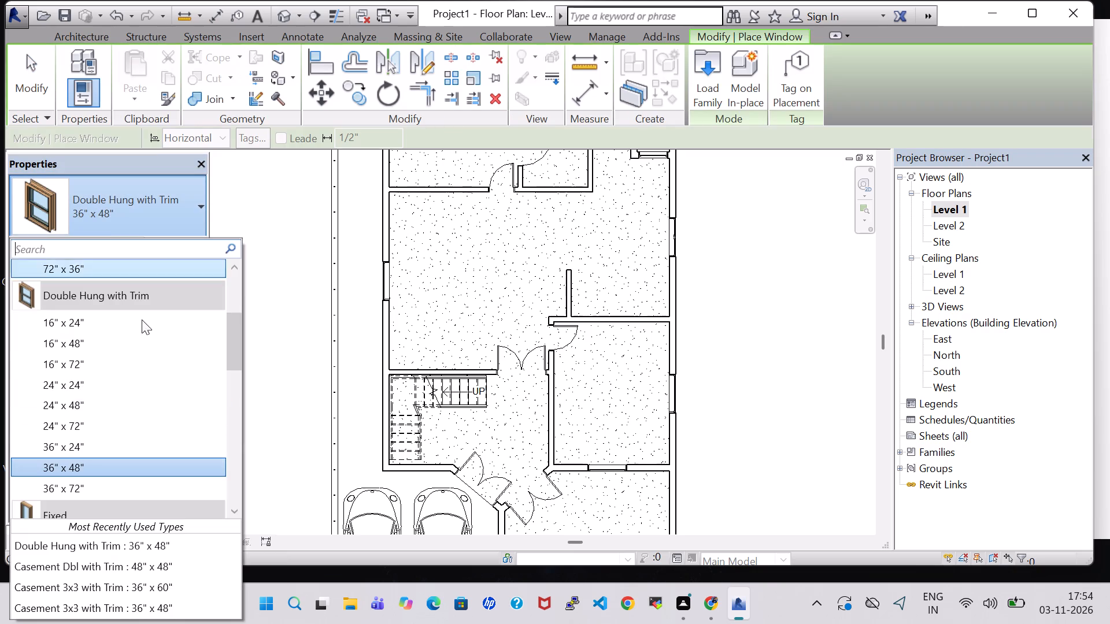
scroll(92, 458, "up", 3)
left_click(84, 355)
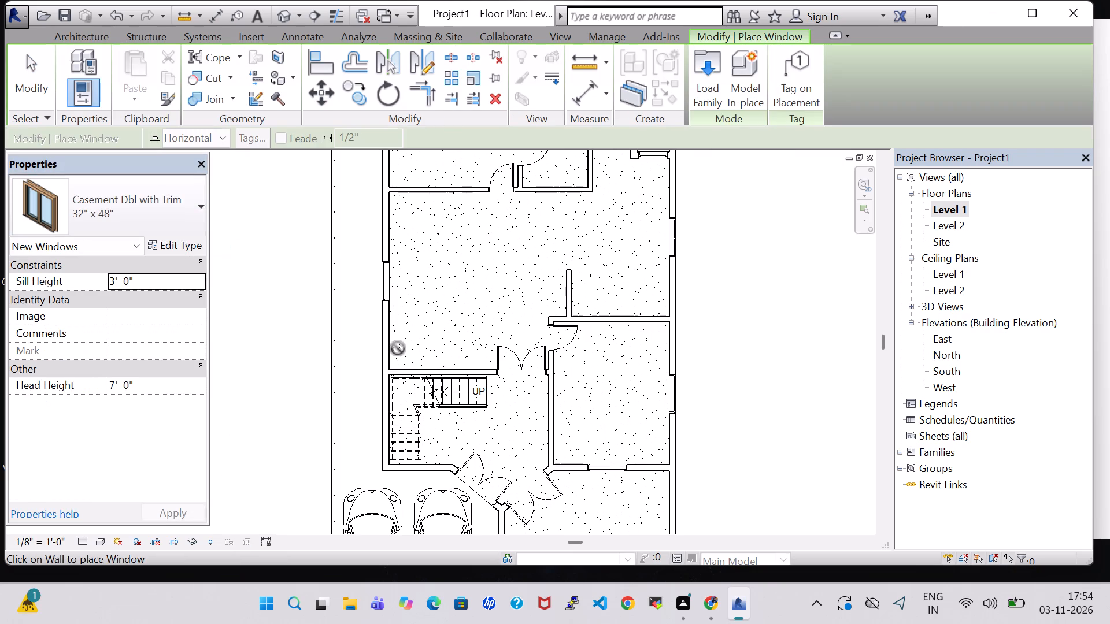
scroll(465, 376, "up", 5)
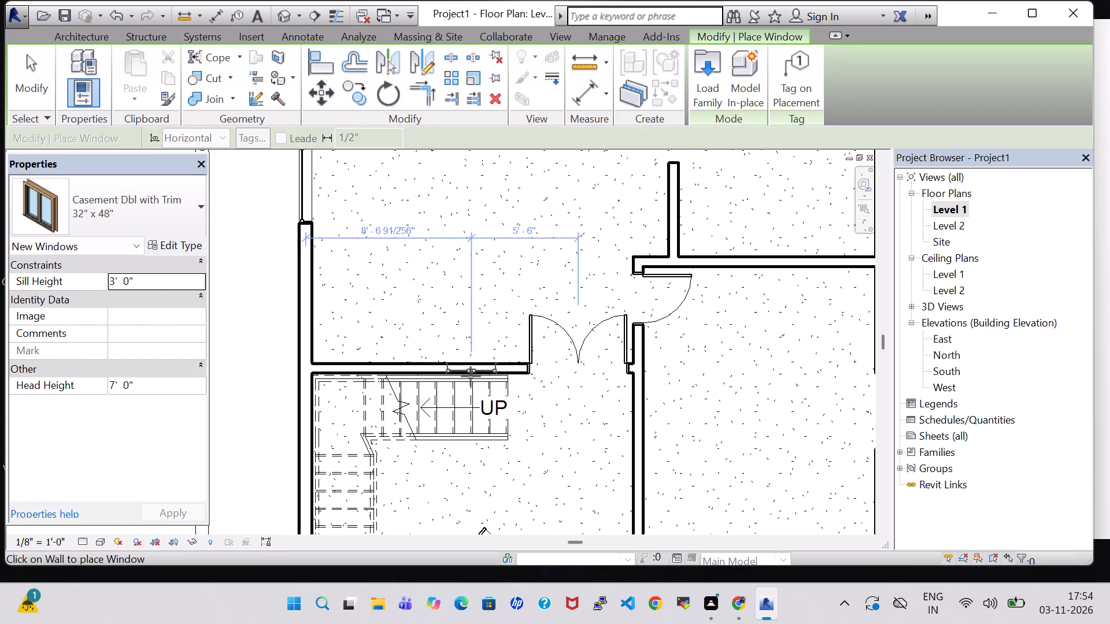
left_click(471, 376)
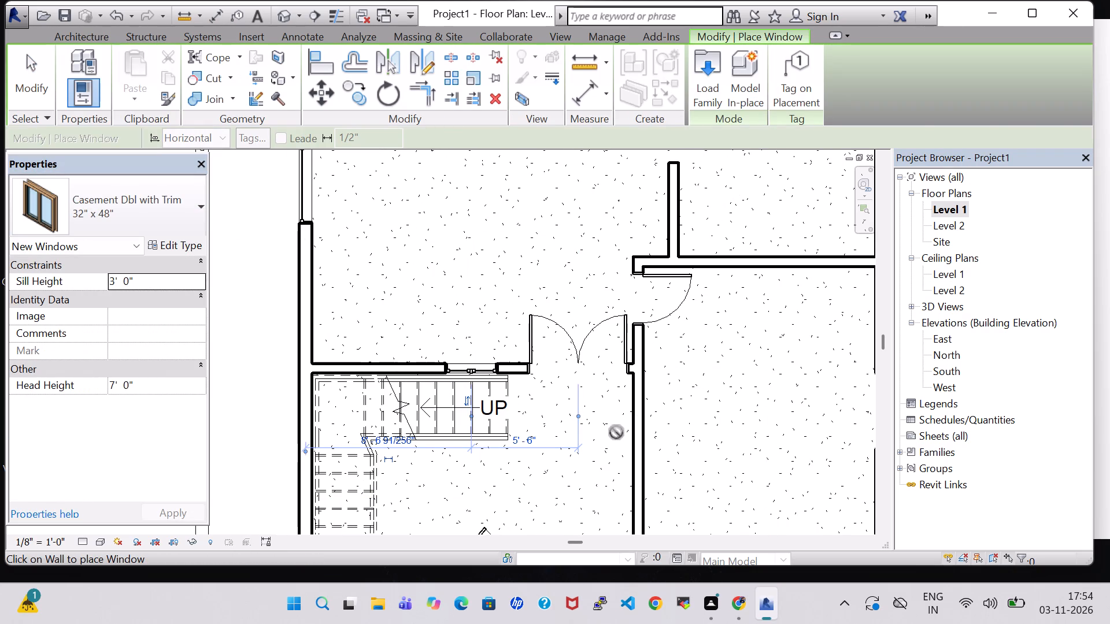
key("Escape")
key("Escape")
Raise the Casement Dbl with Trim window behind the stair to a sill height of 3' 9" in the 3D view.
left_click(281, 13)
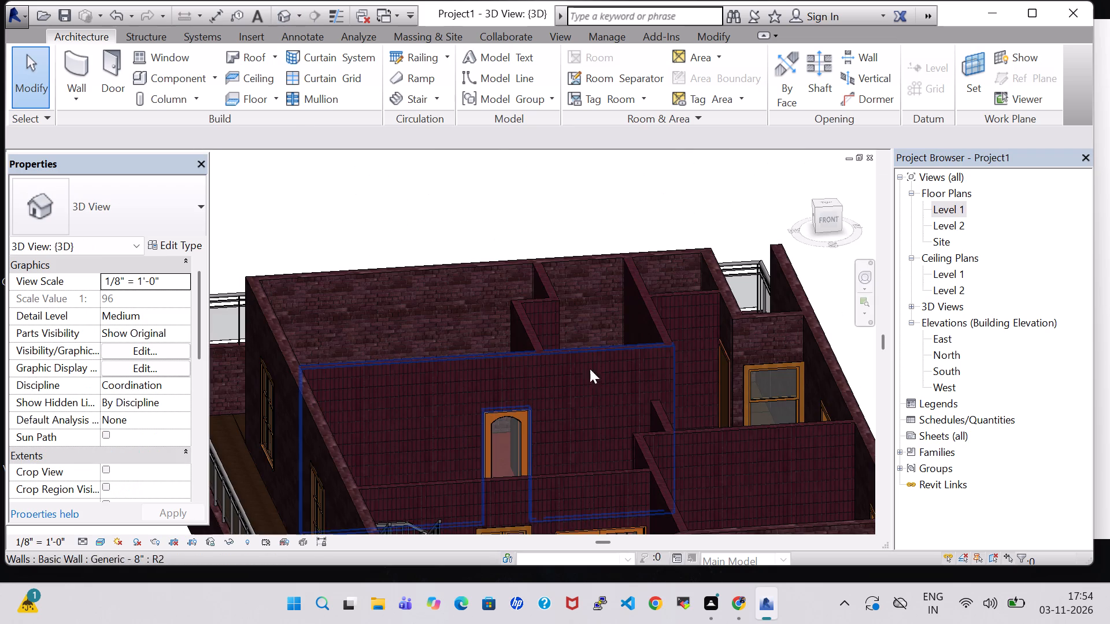
scroll(594, 407, "down", 7)
middle_click_drag(764, 362, 712, 429, "shift")
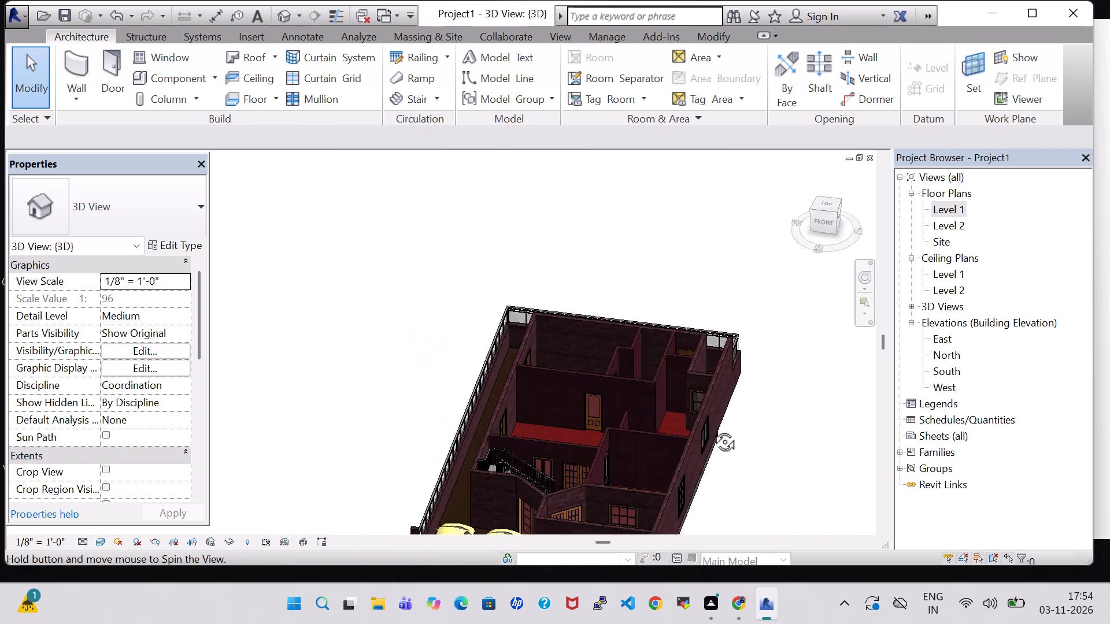
middle_click_drag(712, 429, 682, 532, "shift")
scroll(533, 490, "up", 11)
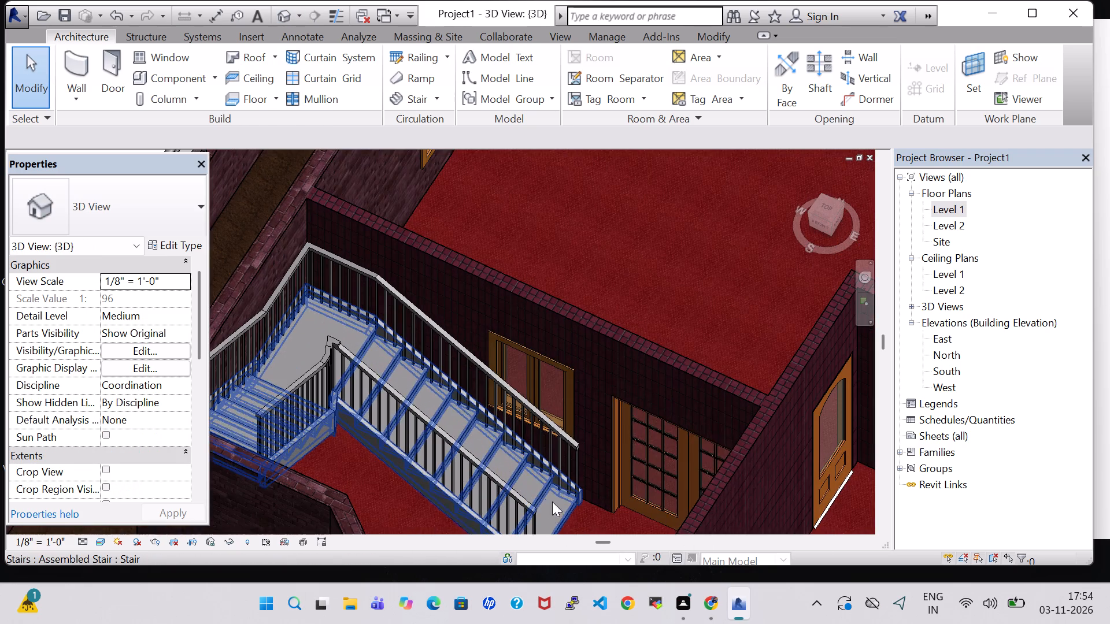
middle_click_drag(630, 480, 664, 389, "shift")
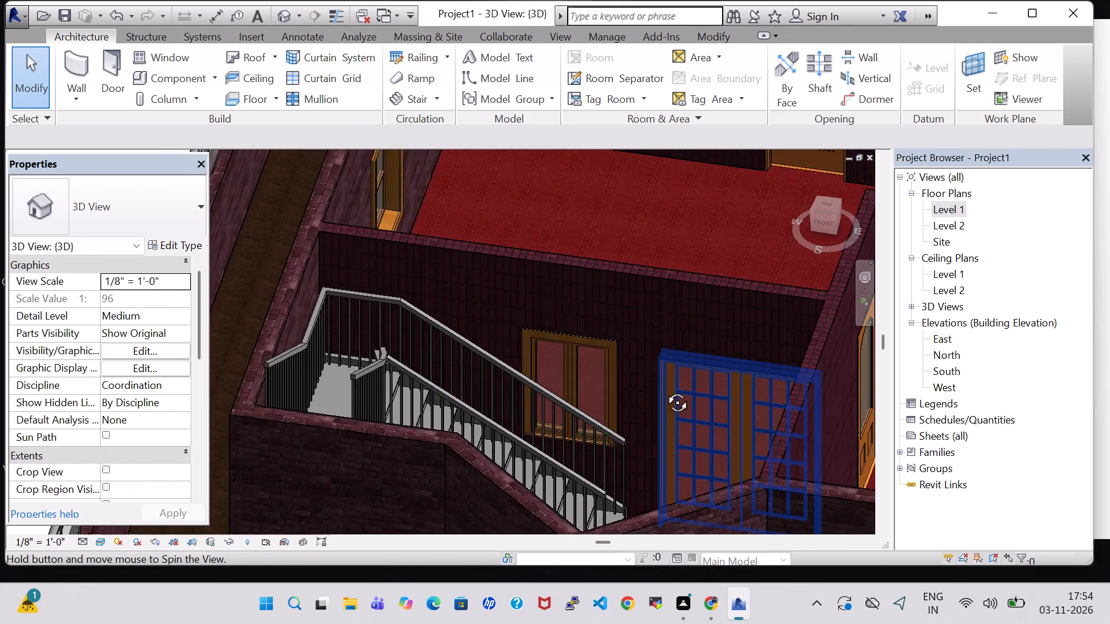
middle_click_drag(664, 389, 639, 403, "shift")
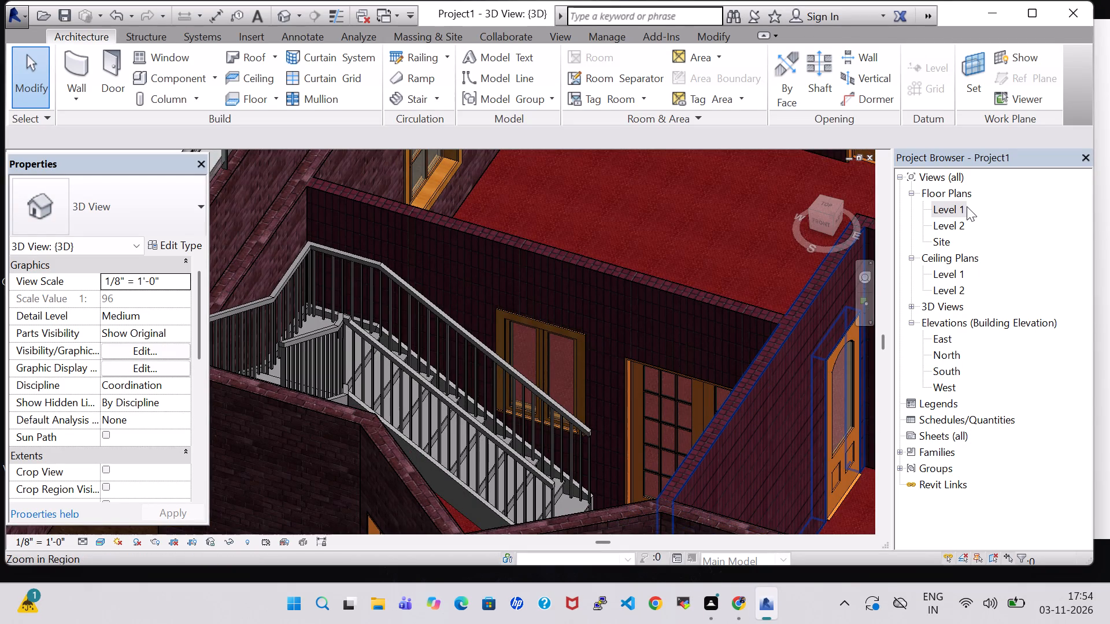
left_click(560, 340)
key("Up")
key("Up")
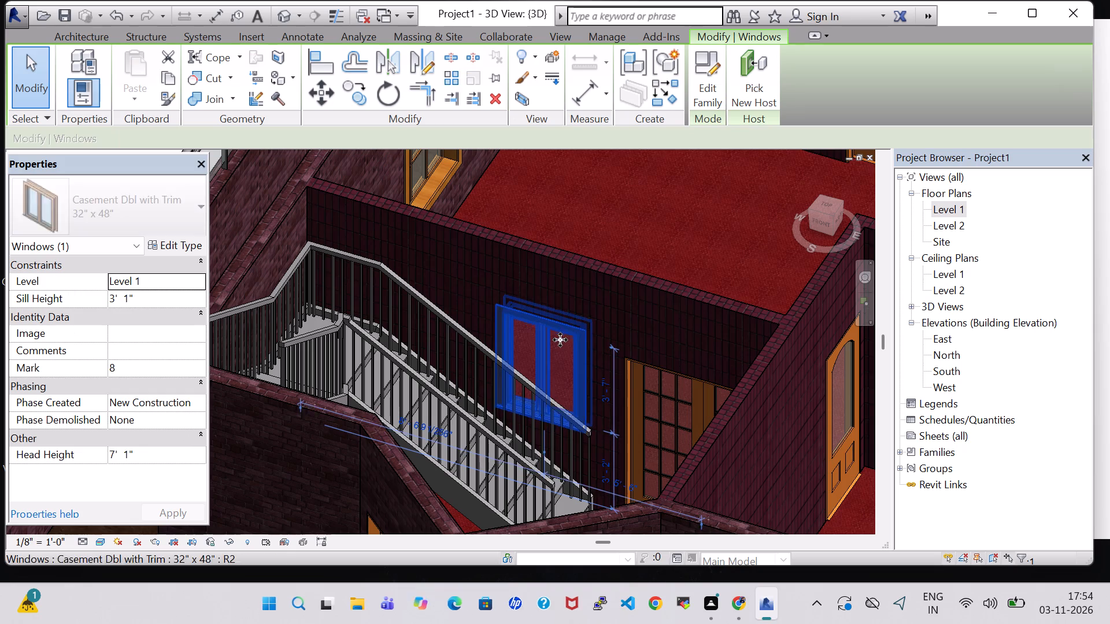
key("Up")
key("Up")
key("Up")
key("Up")
key("Up")
key("Up")
key("Up")
key("Up")
key("Up")
key("Up")
key("Up")
key("Up")
key("Up")
key("Up")
key("Up")
key("Up")
key("Up")
key("Up")
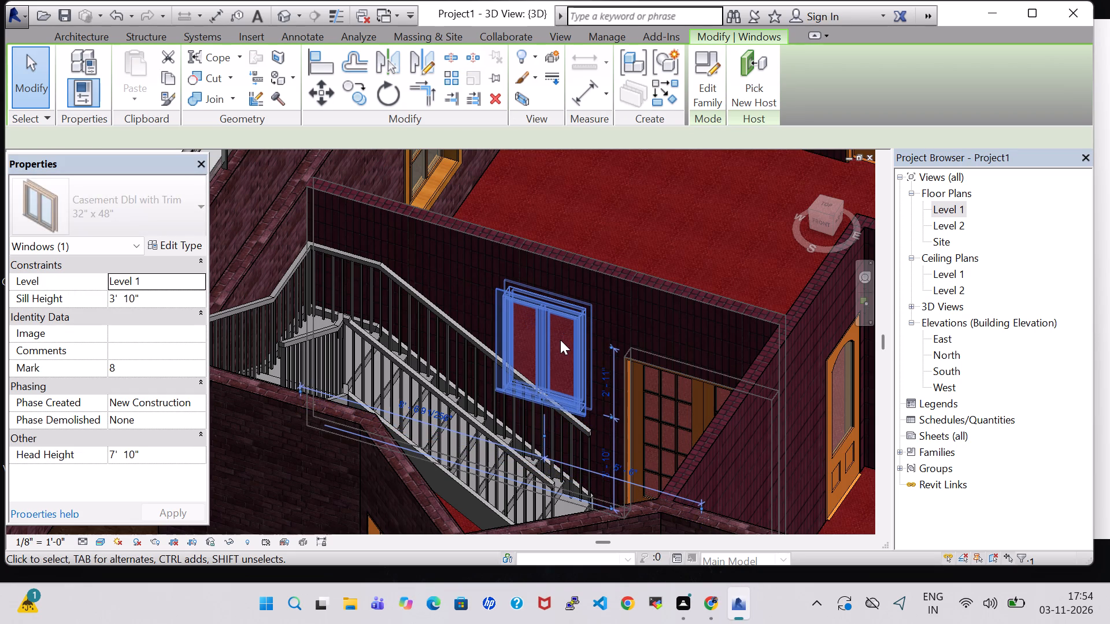
key("Up")
key("Up")
key("Up")
key("Down")
key("Down")
key("Down")
key("Down")
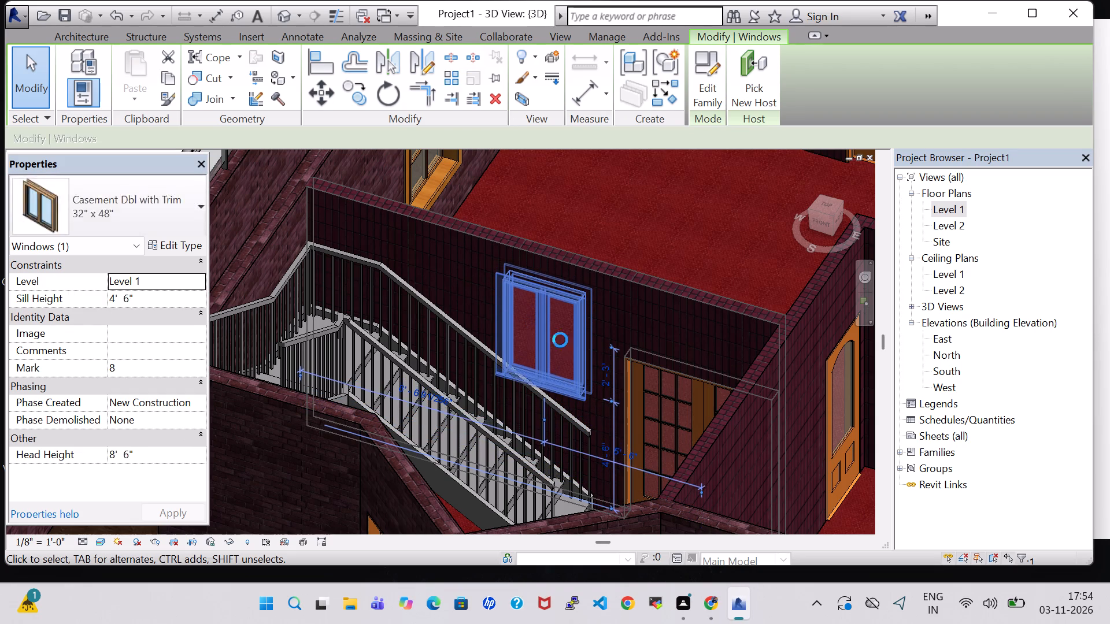
key("Down")
key("Down")
key("Down")
key("Down")
key("Down")
key("Down")
key("Down")
key("Down")
key("Down")
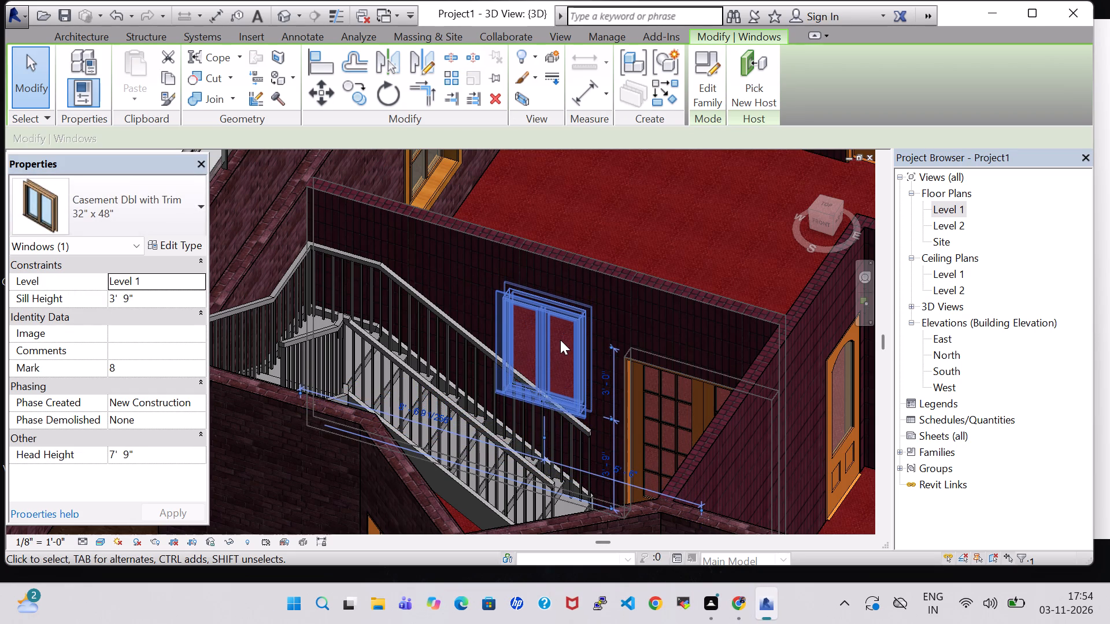
left_click(683, 244)
Delete the wall-side stair railing that runs in front of the window in the 3D view.
double_click(958, 205)
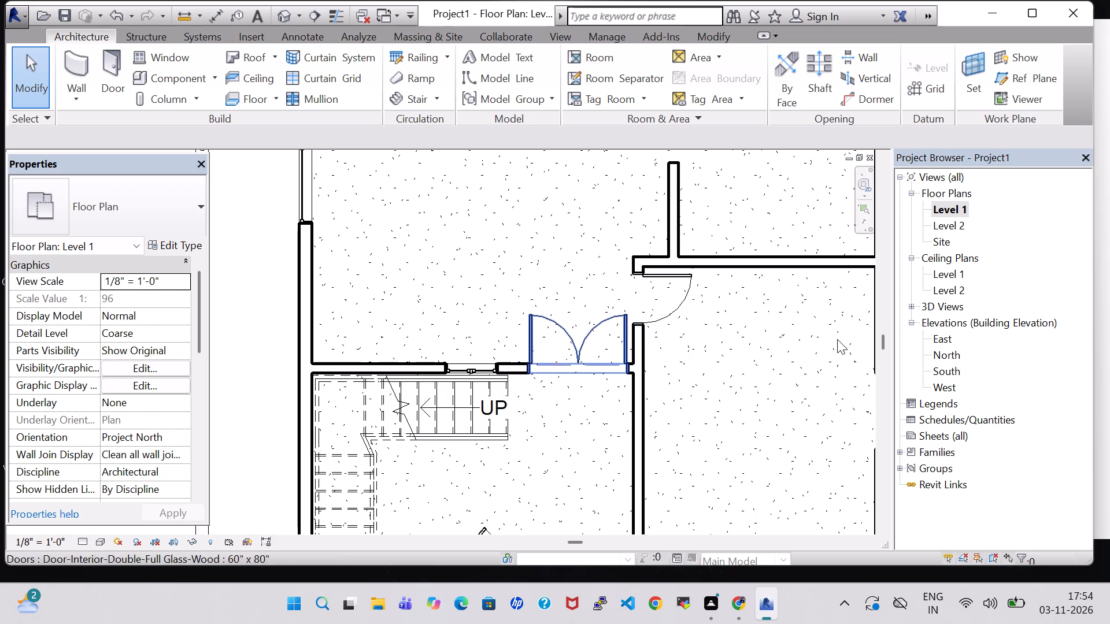
left_click(280, 12)
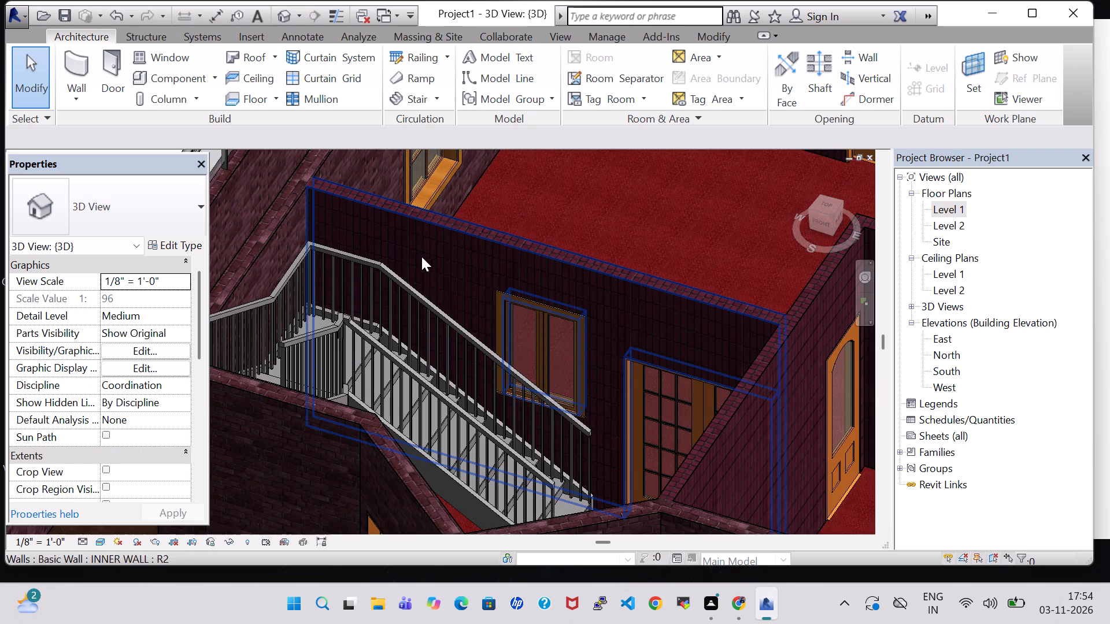
left_click(463, 328)
key("Delete")
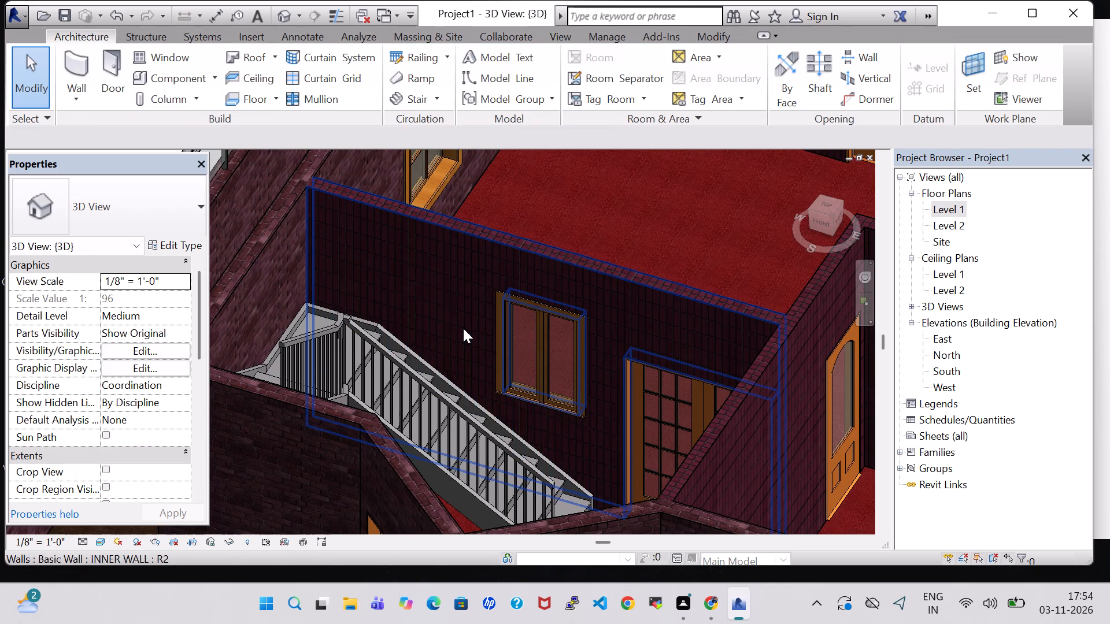
Change the remaining inner stair railing's type to Glass Panel - Bottom Fill.
middle_click_drag(642, 236, 607, 266, "shift")
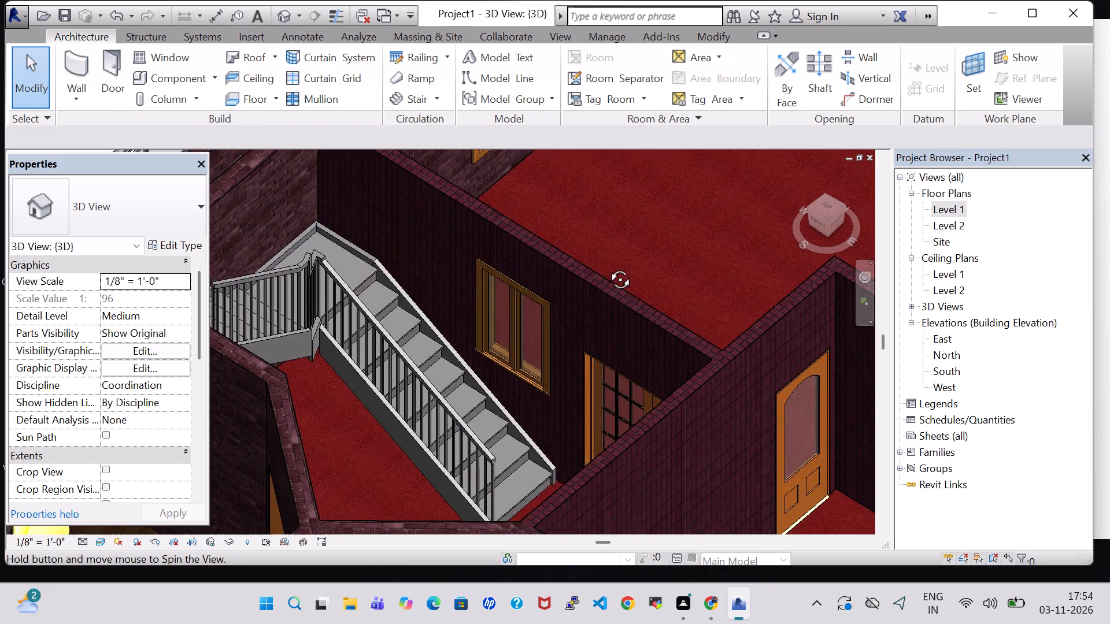
middle_click_drag(607, 266, 608, 268, "shift")
left_click(387, 379)
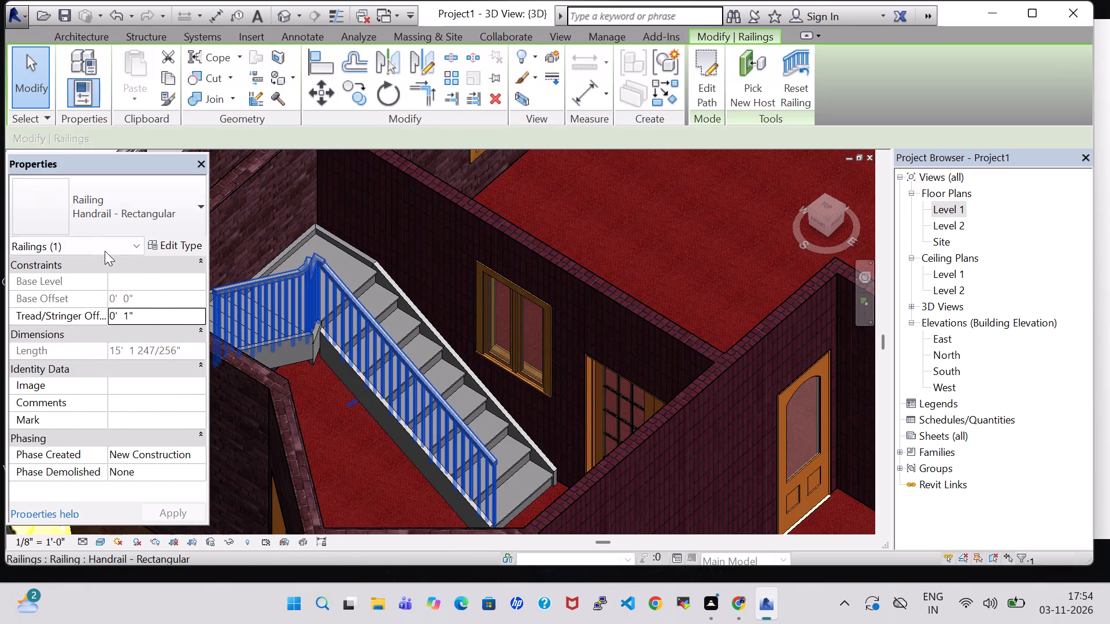
left_click(100, 218)
scroll(145, 317, "up", 4)
left_click(142, 290)
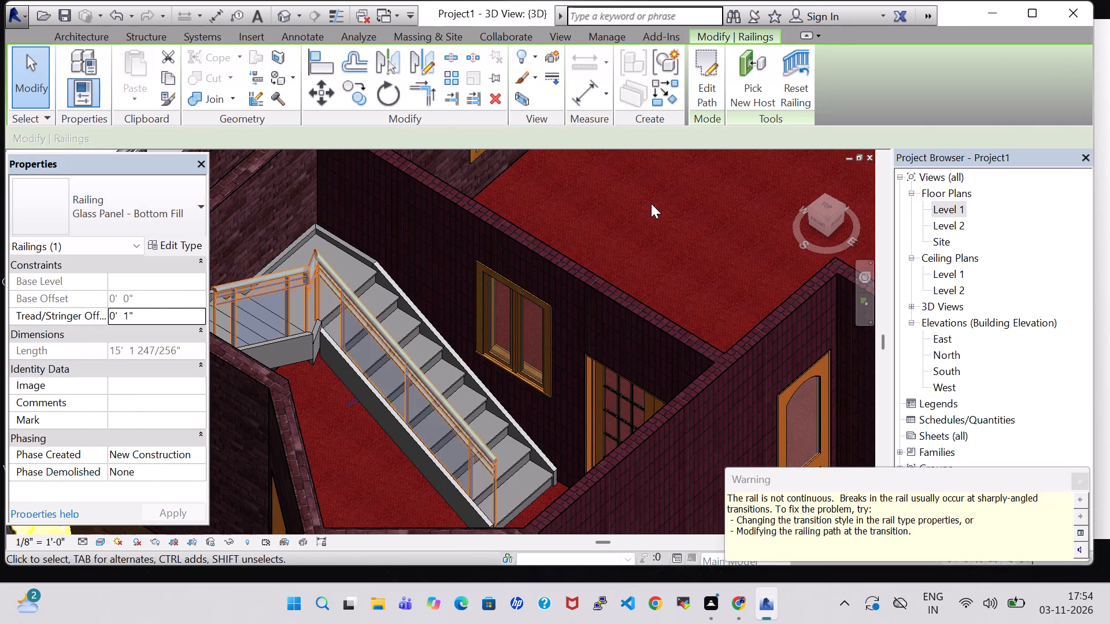
left_click(654, 205)
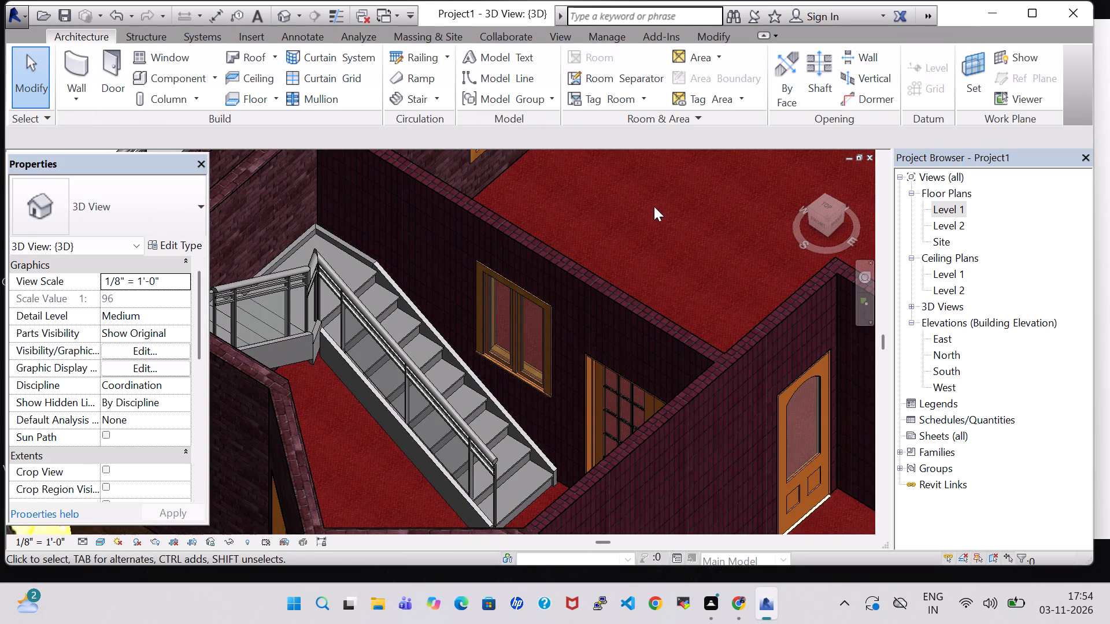
Inspect the stair and its glass railing in 3D and look over the Level 1 floor plan.
middle_click_drag(654, 206, 655, 196, "shift")
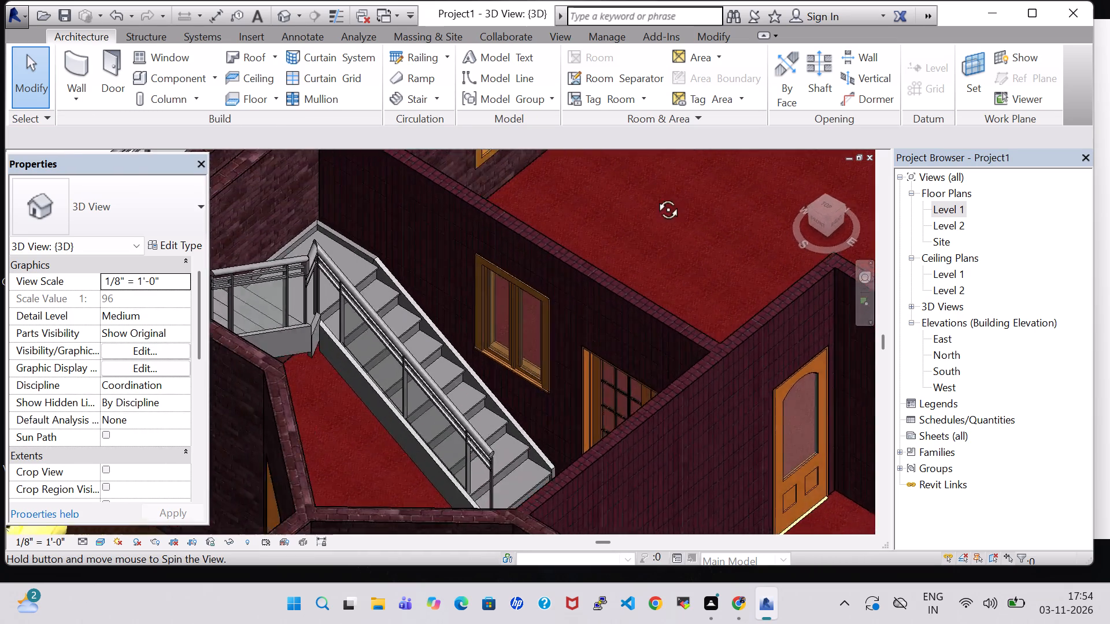
middle_click_drag(655, 196, 709, 295, "shift")
middle_click_drag(663, 319, 673, 161)
middle_click_drag(663, 179, 637, 175)
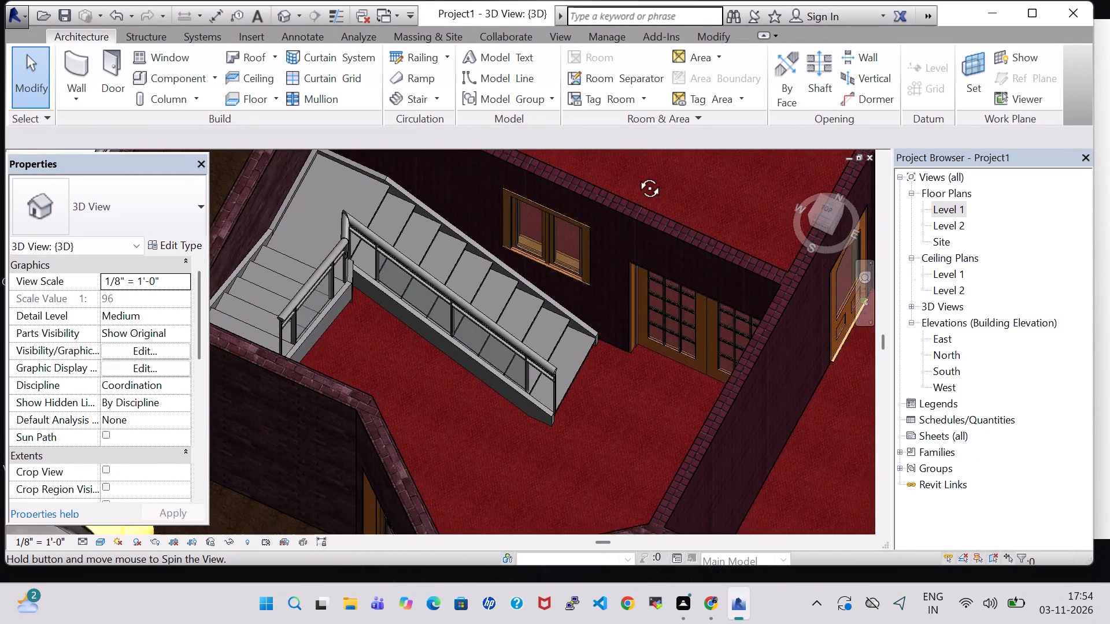
middle_click_drag(637, 175, 646, 179)
double_click(955, 208)
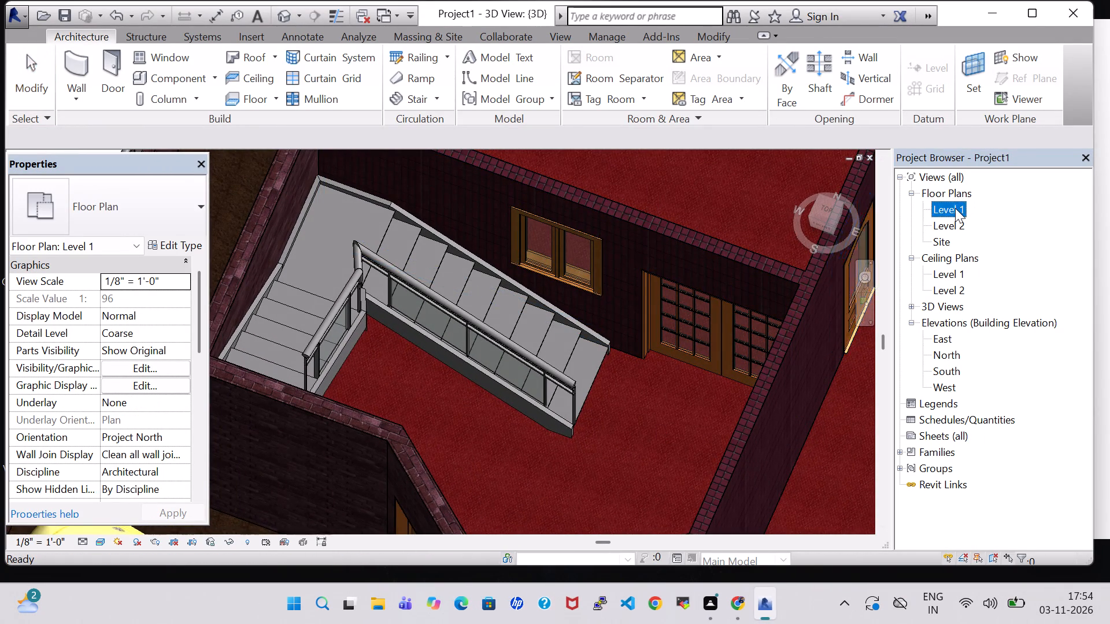
scroll(703, 289, "down", 6)
middle_click_drag(714, 330, 631, 351)
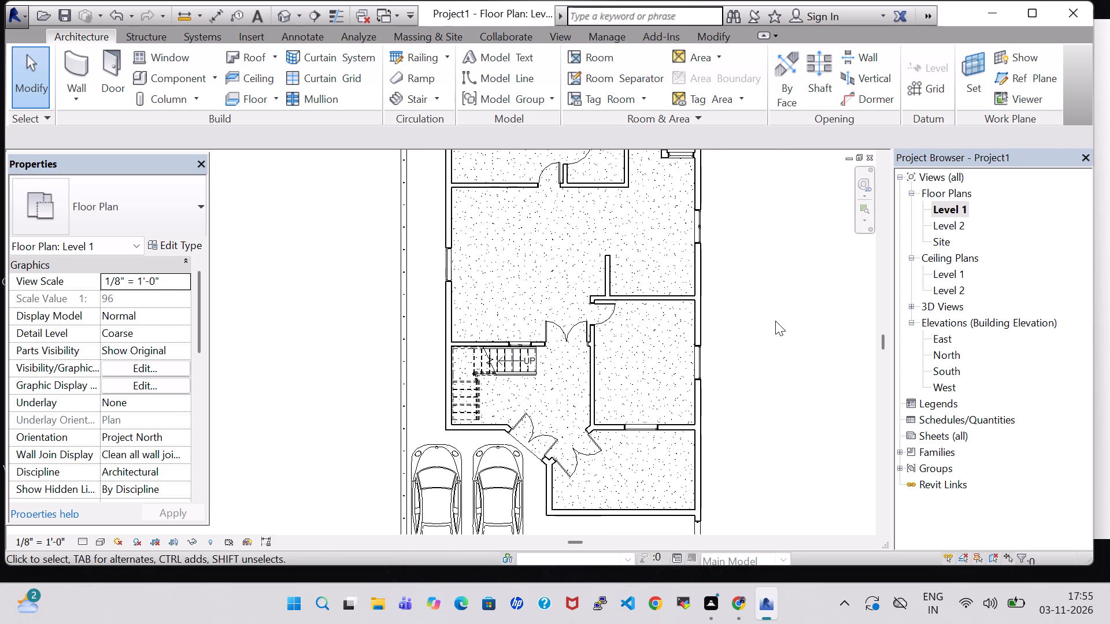
middle_click_drag(764, 307, 753, 337)
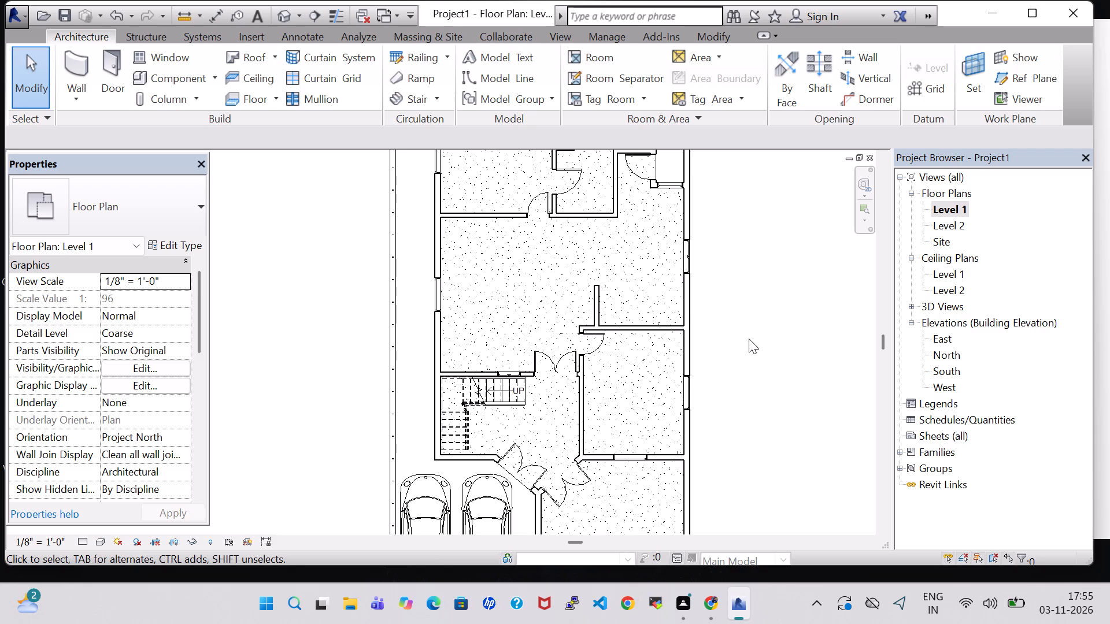
middle_click_drag(749, 339, 715, 347)
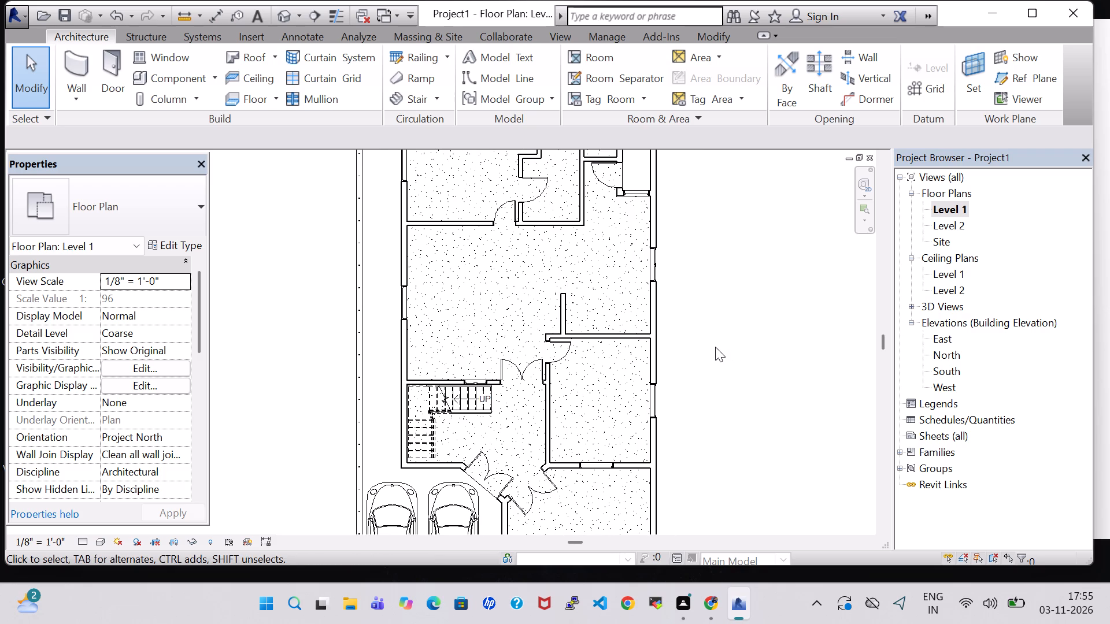
Examine the house model in 3D from several sides, checking the doors, windows, railings and car porch.
left_click(286, 18)
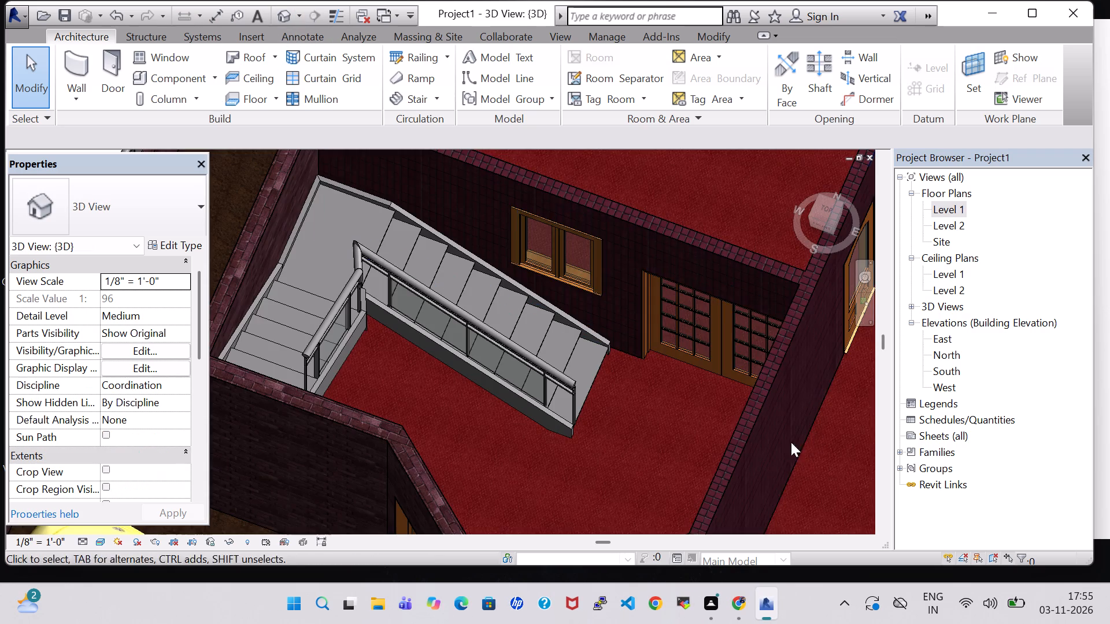
scroll(705, 432, "down", 1)
middle_click_drag(663, 444, 624, 294)
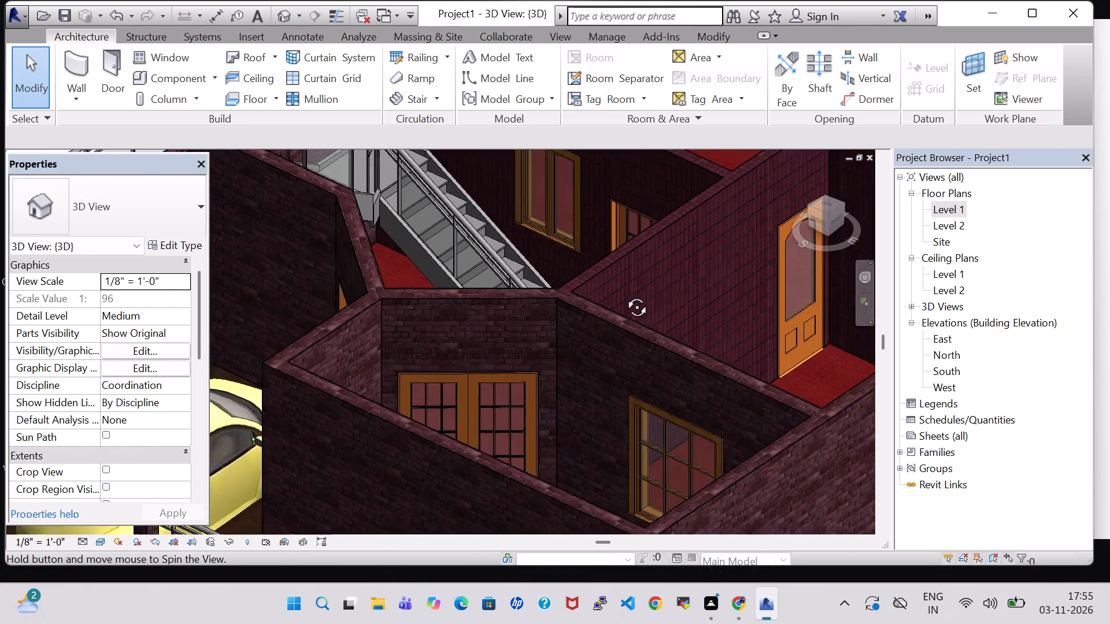
middle_click_drag(624, 294, 641, 272)
middle_click_drag(780, 288, 695, 302)
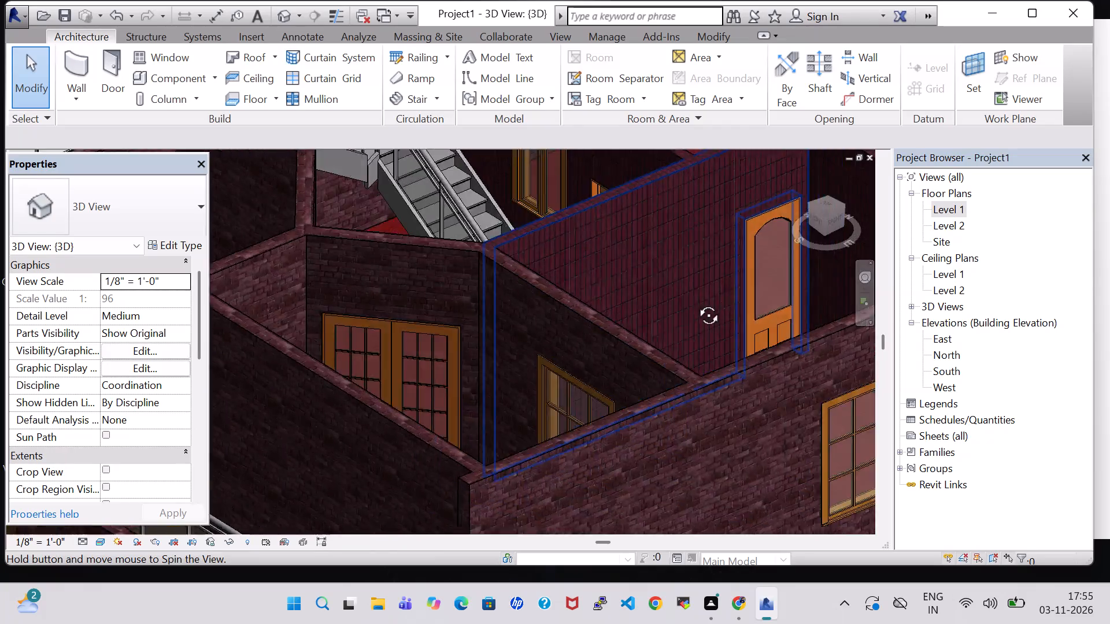
middle_click_drag(695, 302, 603, 350)
scroll(610, 363, "down", 6)
middle_click_drag(714, 388, 599, 359, "shift")
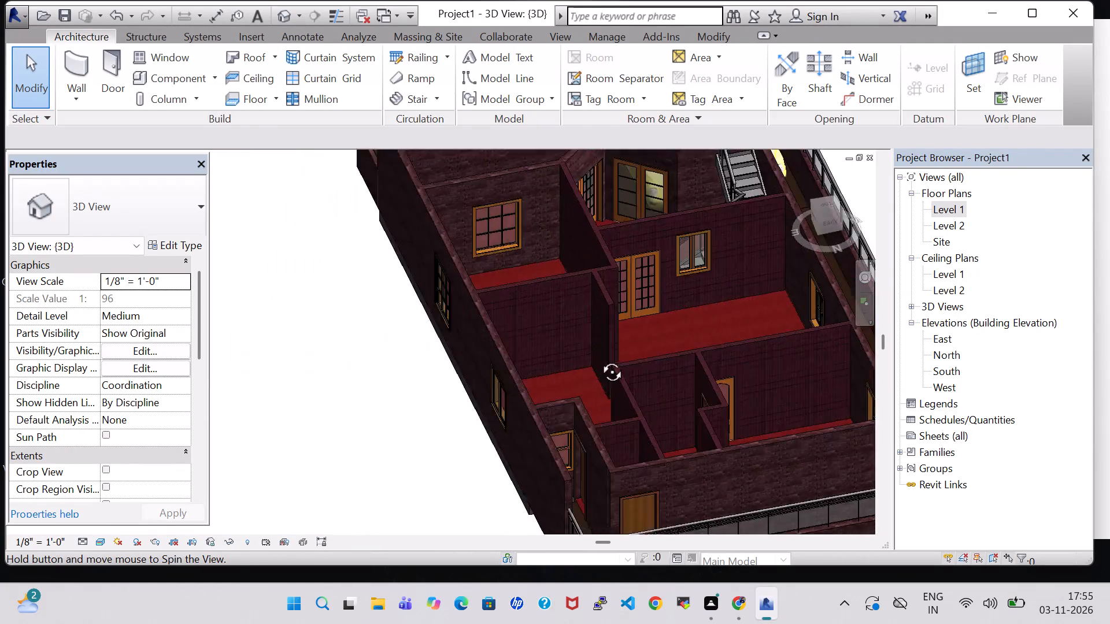
middle_click_drag(599, 359, 547, 292, "shift")
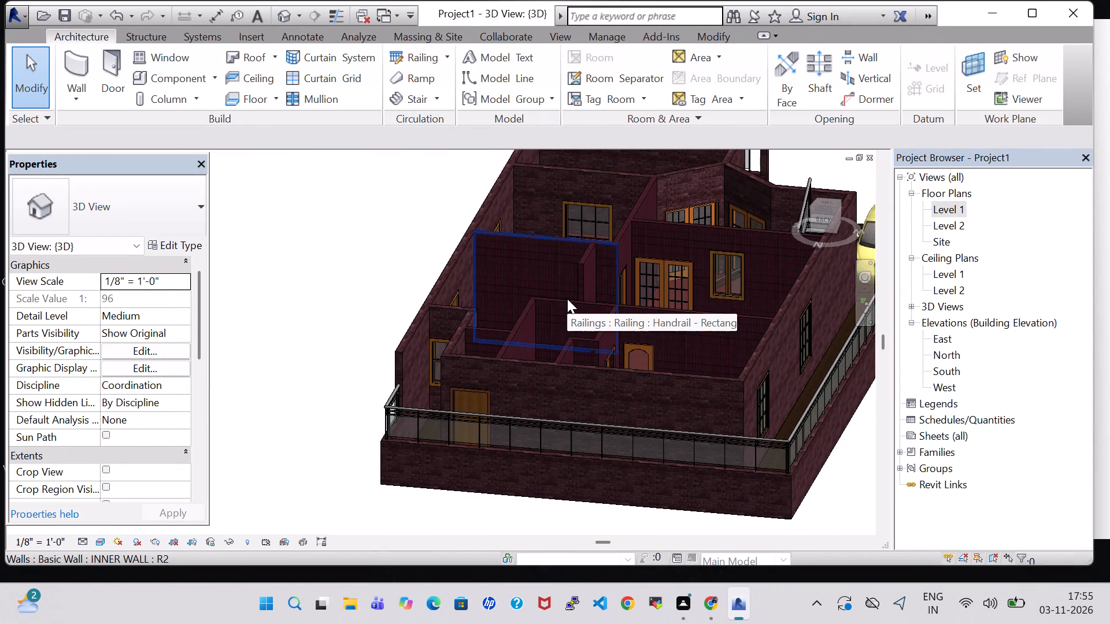
middle_click_drag(826, 455, 701, 464, "shift")
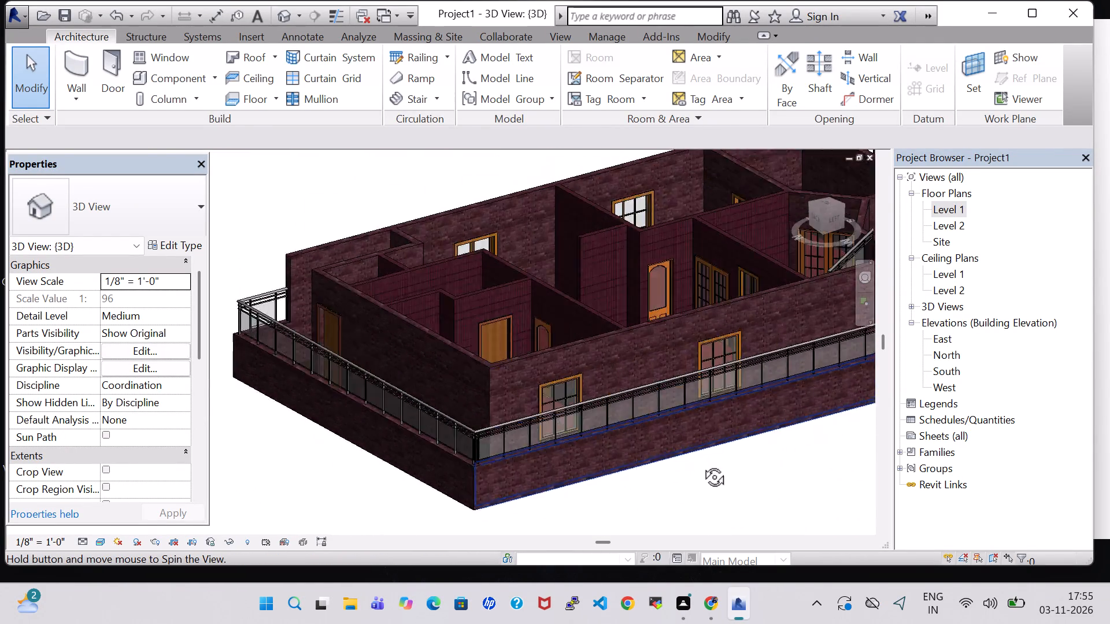
middle_click_drag(701, 464, 493, 451, "shift")
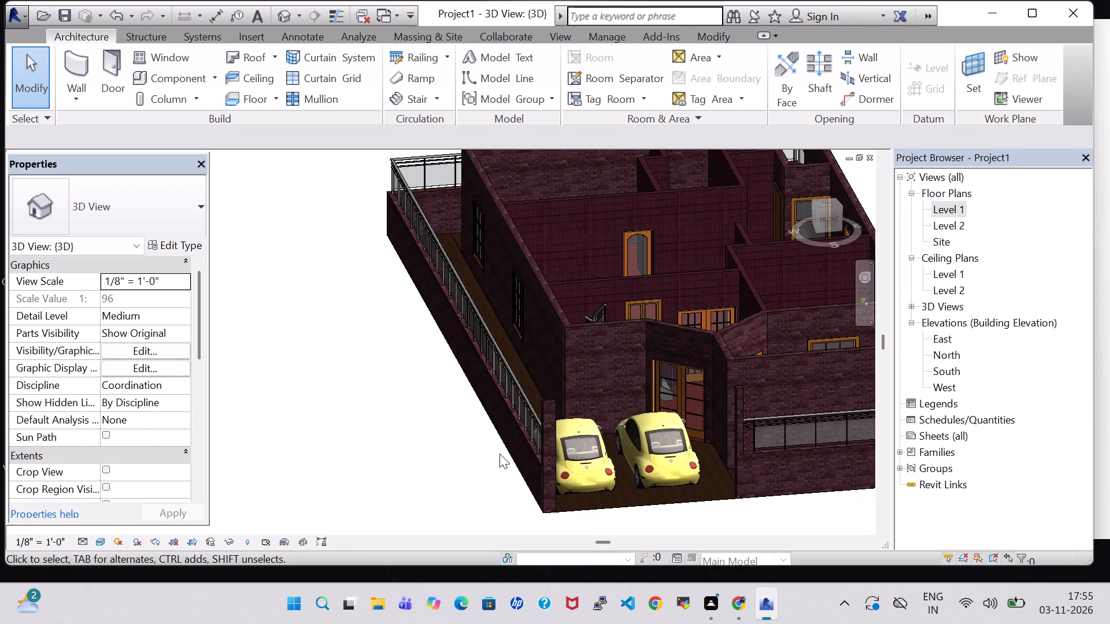
middle_click_drag(742, 392, 756, 353, "shift")
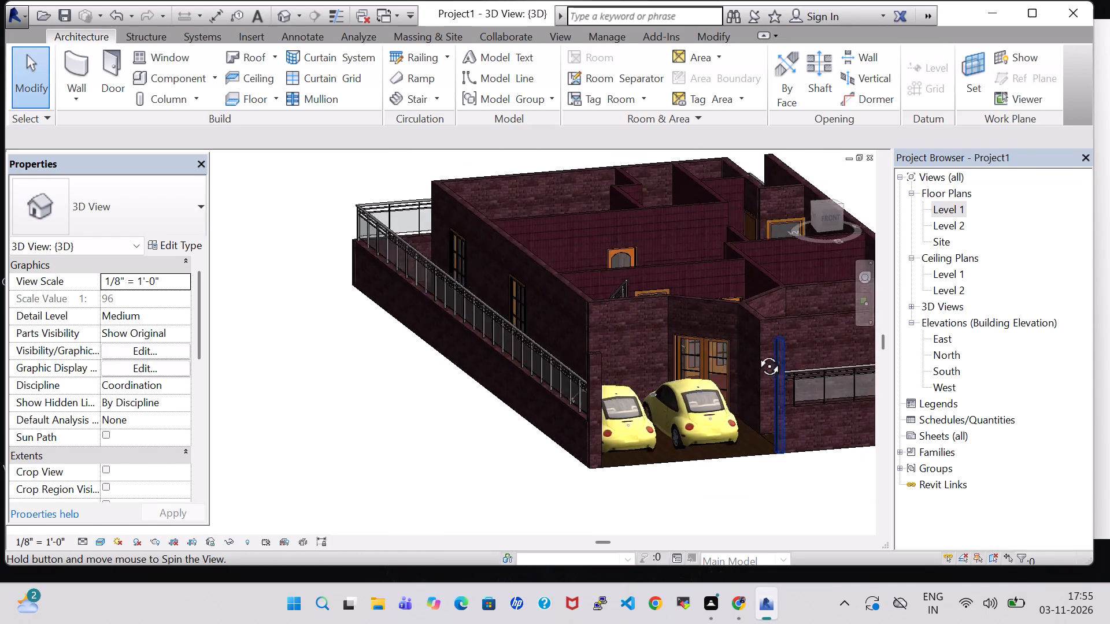
middle_click_drag(756, 353, 773, 344, "shift")
scroll(750, 347, "up", 9)
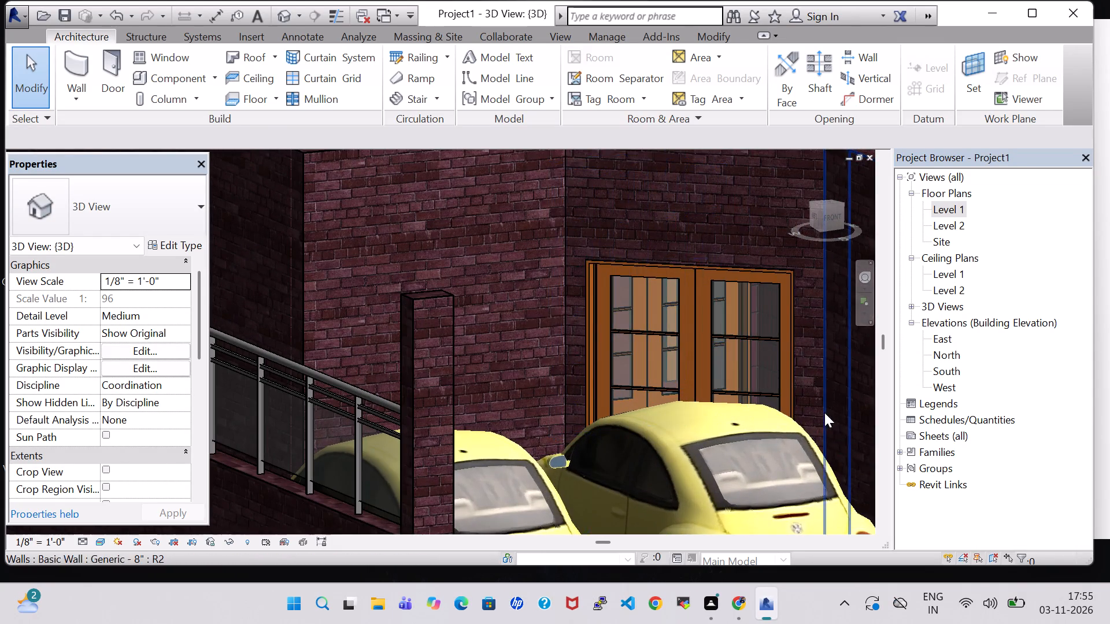
scroll(736, 377, "down", 9)
middle_click_drag(757, 351, 697, 419, "shift")
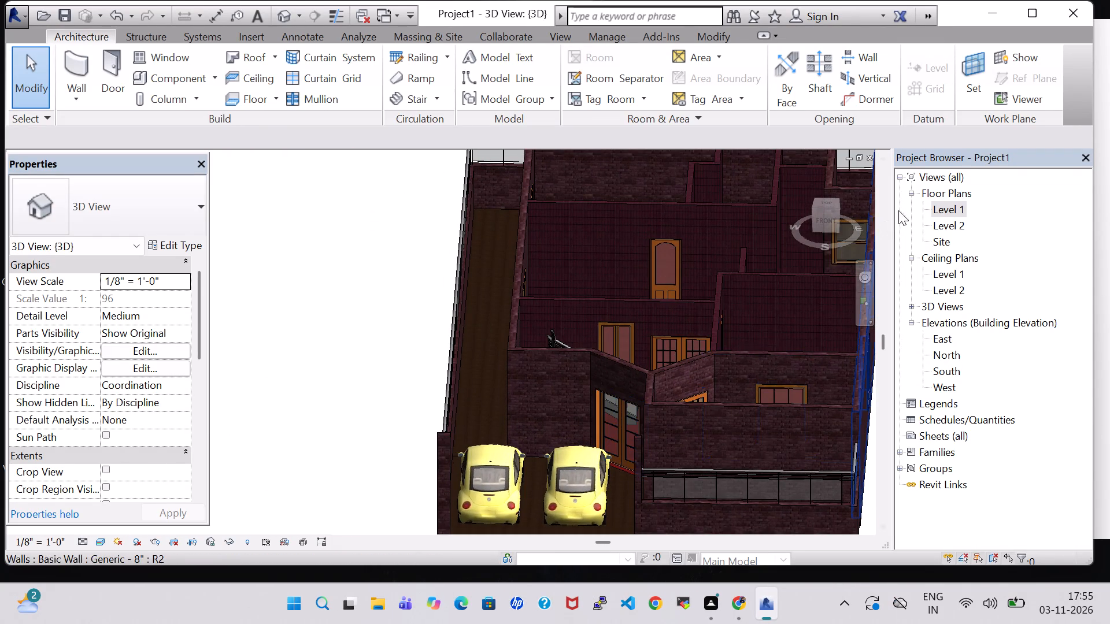
On the Level 1 floor plan, place tagged rooms in the rear passage with a horizontal tag and the side passage with a vertical tag.
double_click(944, 205)
scroll(611, 278, "down", 6)
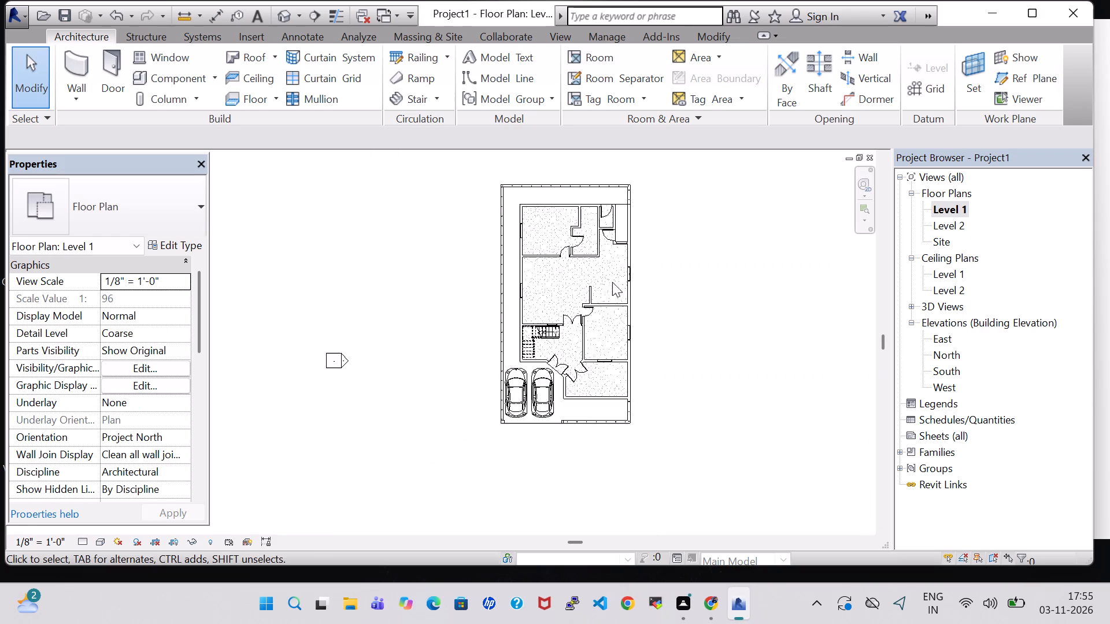
middle_click_drag(717, 261, 638, 323)
scroll(639, 324, "up", 2)
middle_click_drag(641, 326, 678, 289)
left_click(591, 57)
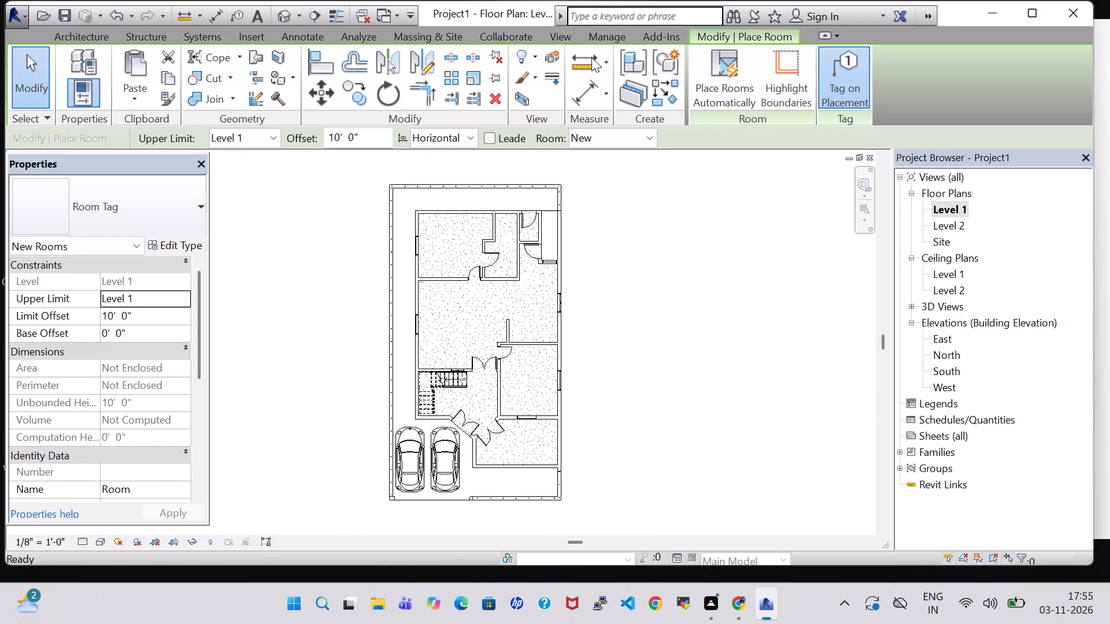
scroll(478, 197, "up", 5)
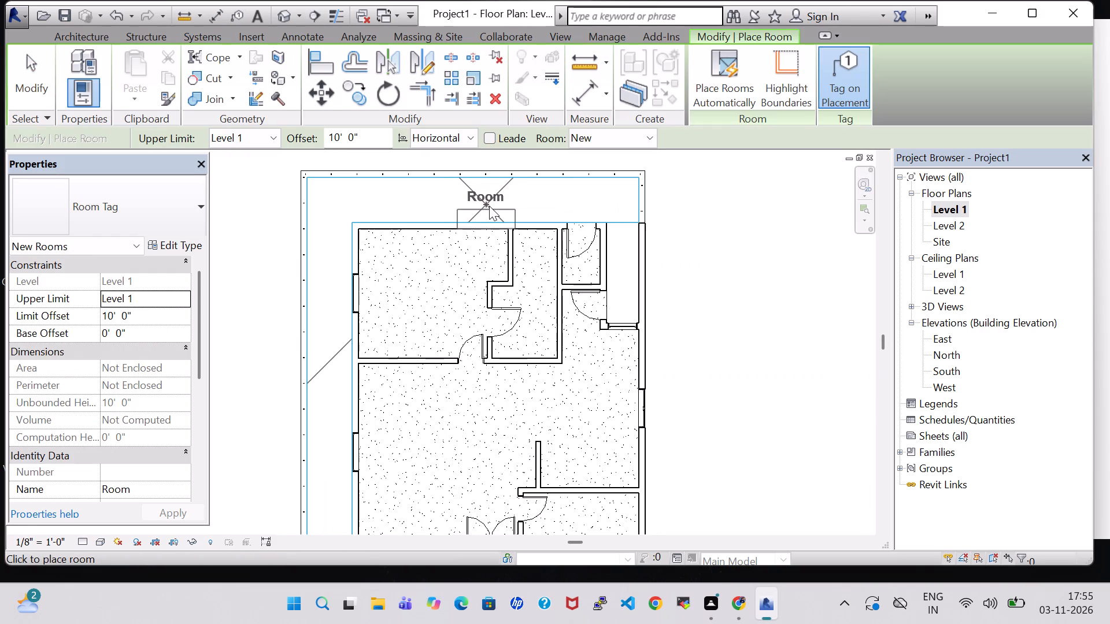
left_click(485, 202)
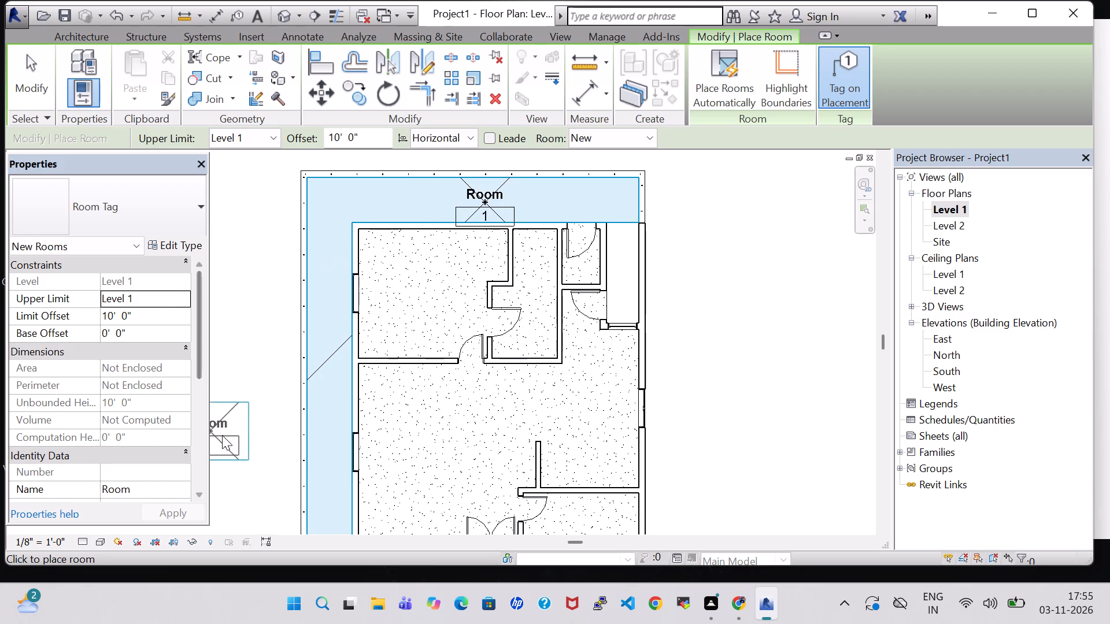
key("space")
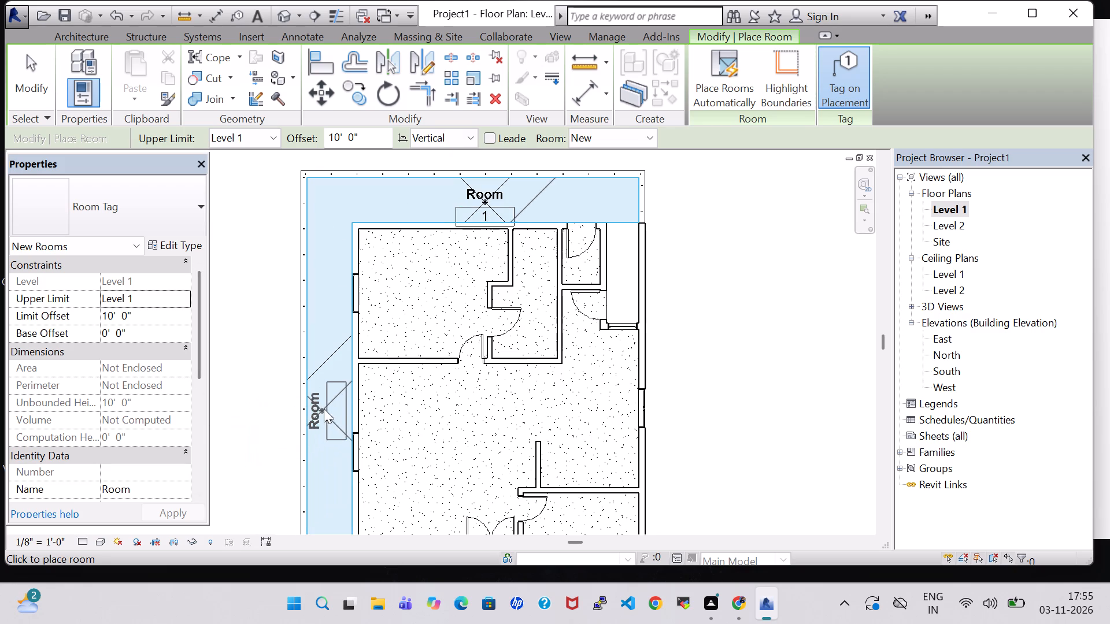
left_click(332, 400)
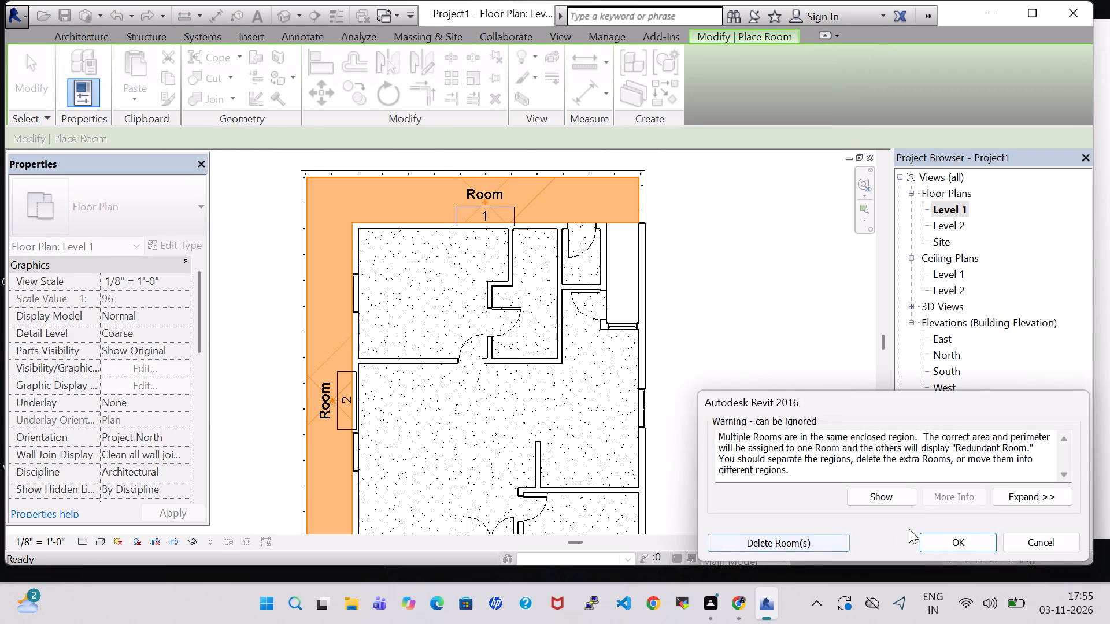
left_click(957, 534)
Place two more rooms with horizontal tags, one on the car porch and one in the open strip at the plan's front.
scroll(670, 393, "down", 4)
middle_click_drag(552, 429, 538, 270)
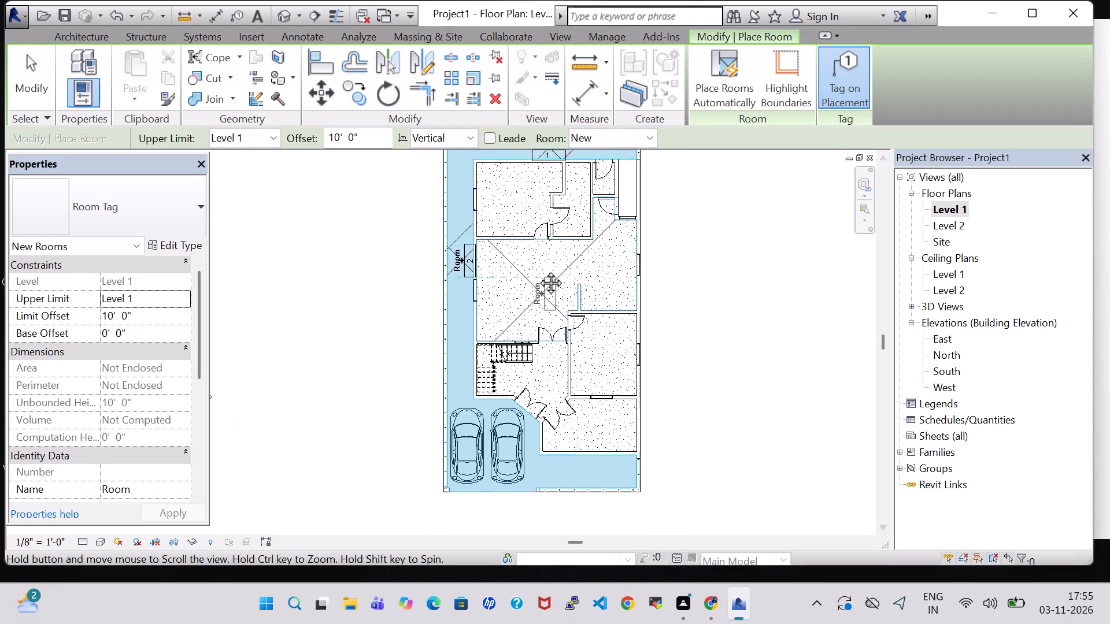
middle_click_drag(538, 270, 536, 255)
key("space")
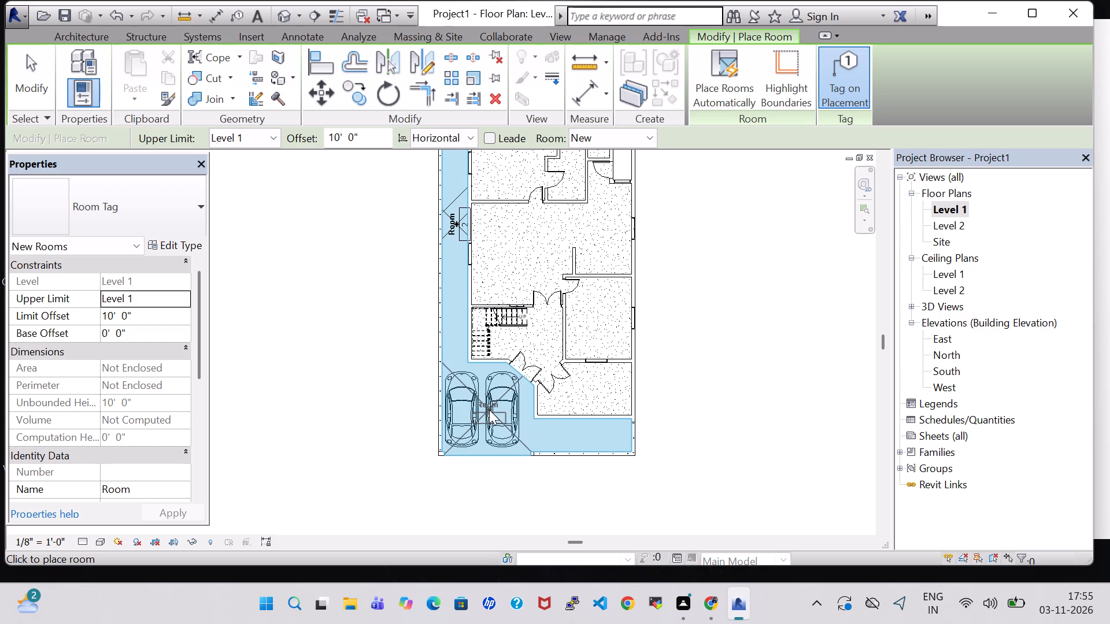
left_click(489, 410)
left_click(970, 548)
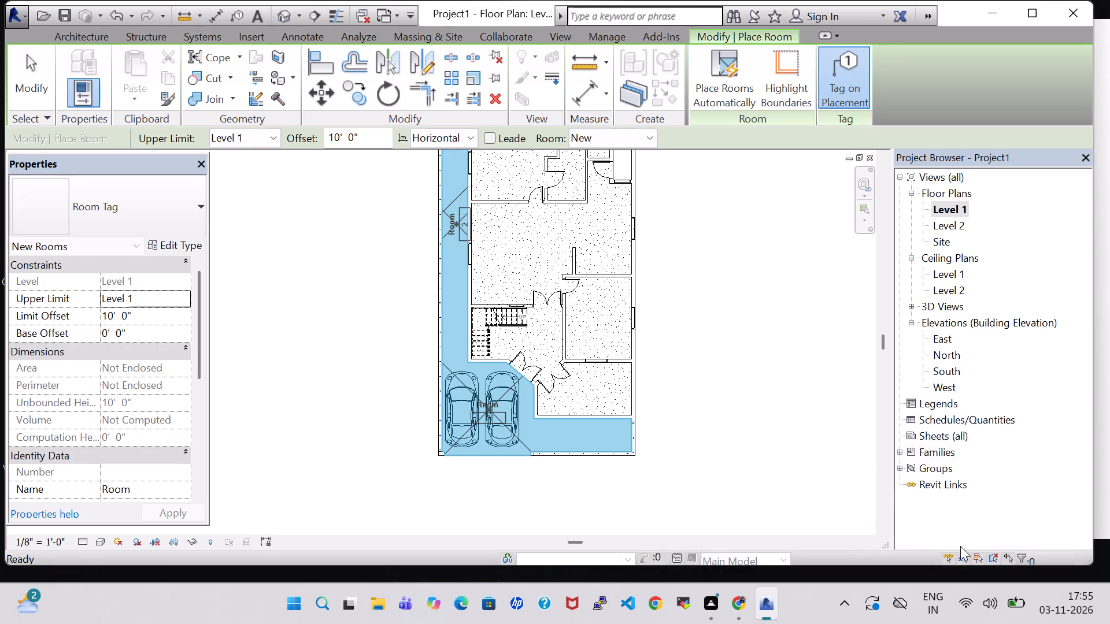
left_click(582, 439)
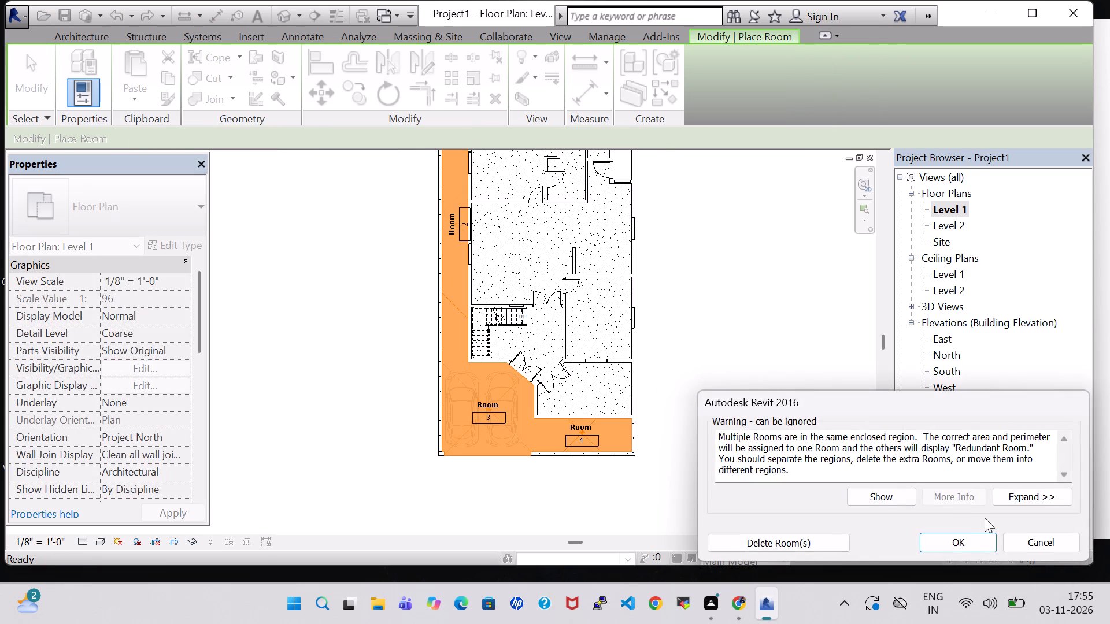
left_click(980, 539)
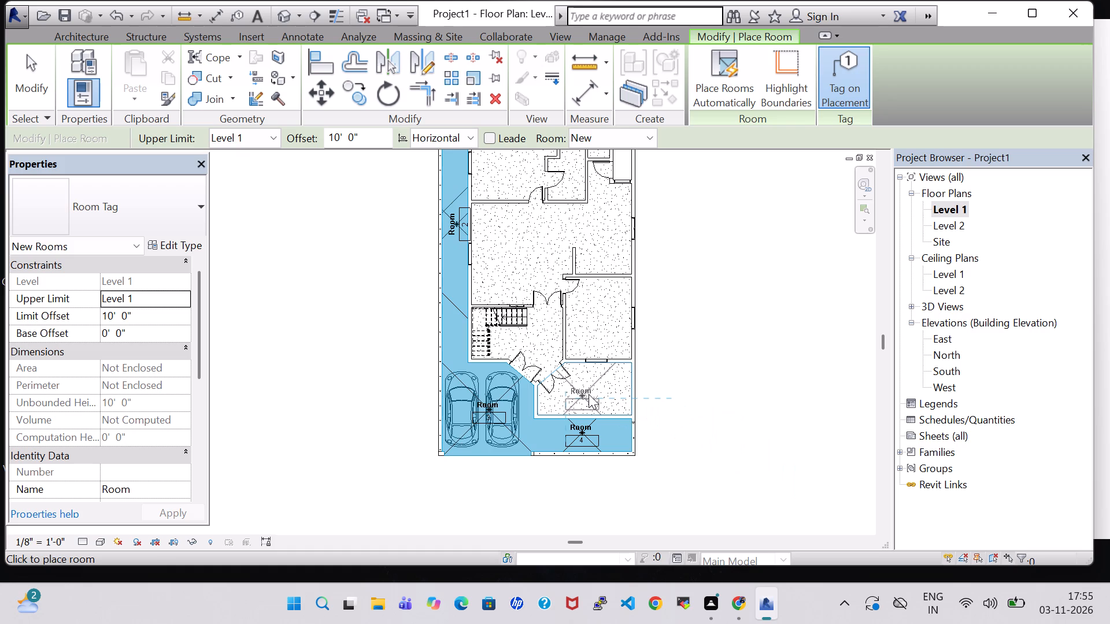
Place tagged rooms in the front room beside the car porch, the stair hall, the room beside the stair hall and the large central hall.
scroll(590, 394, "up", 3)
left_click(597, 387)
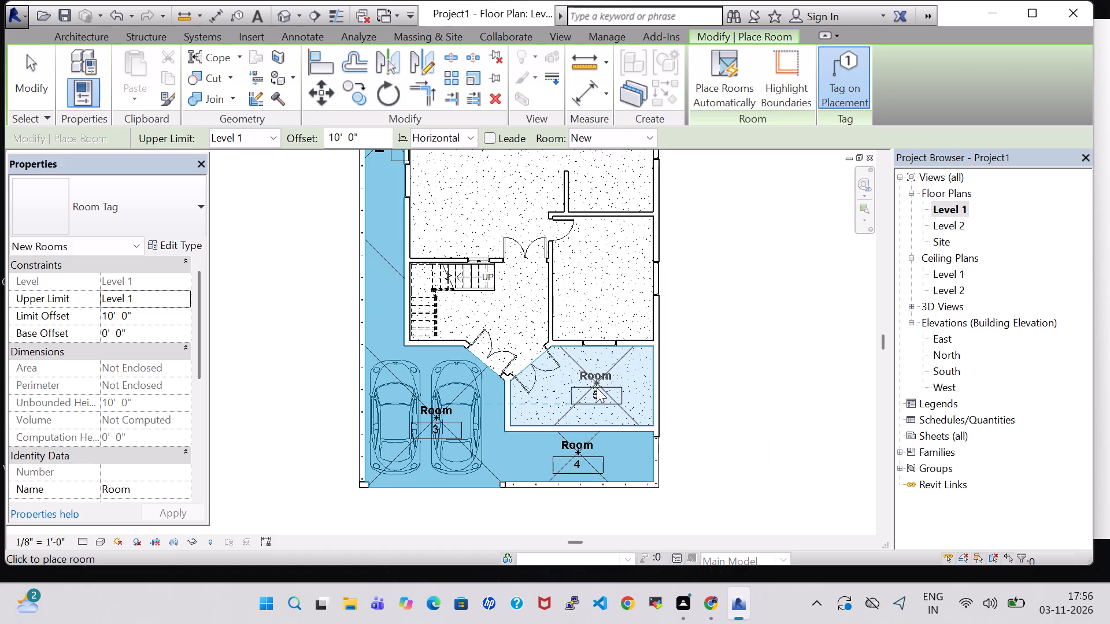
left_click(519, 305)
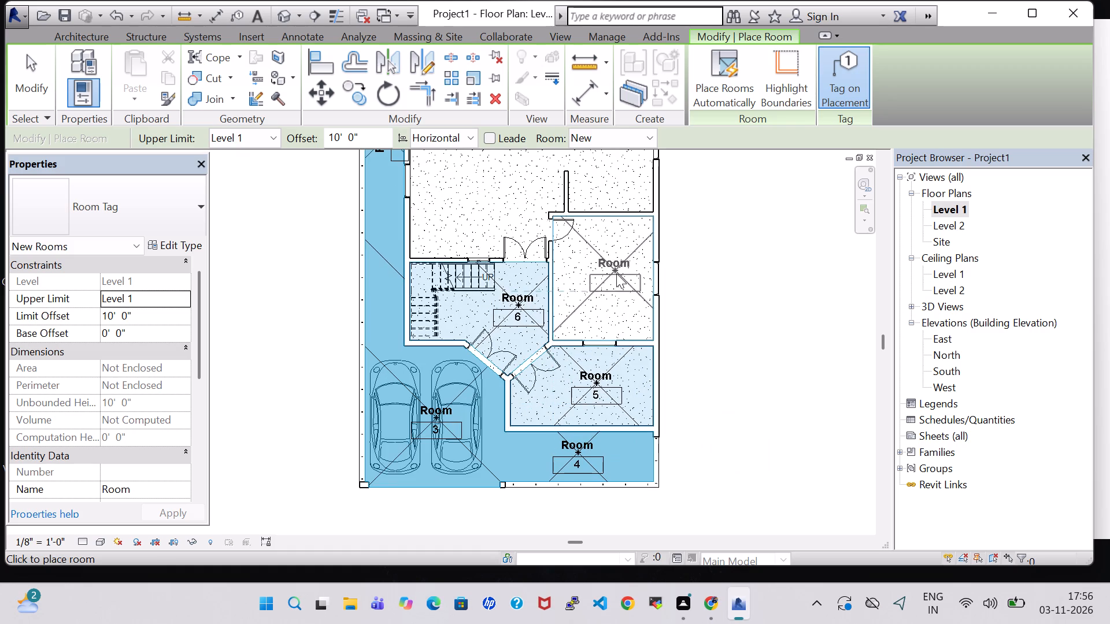
left_click(605, 272)
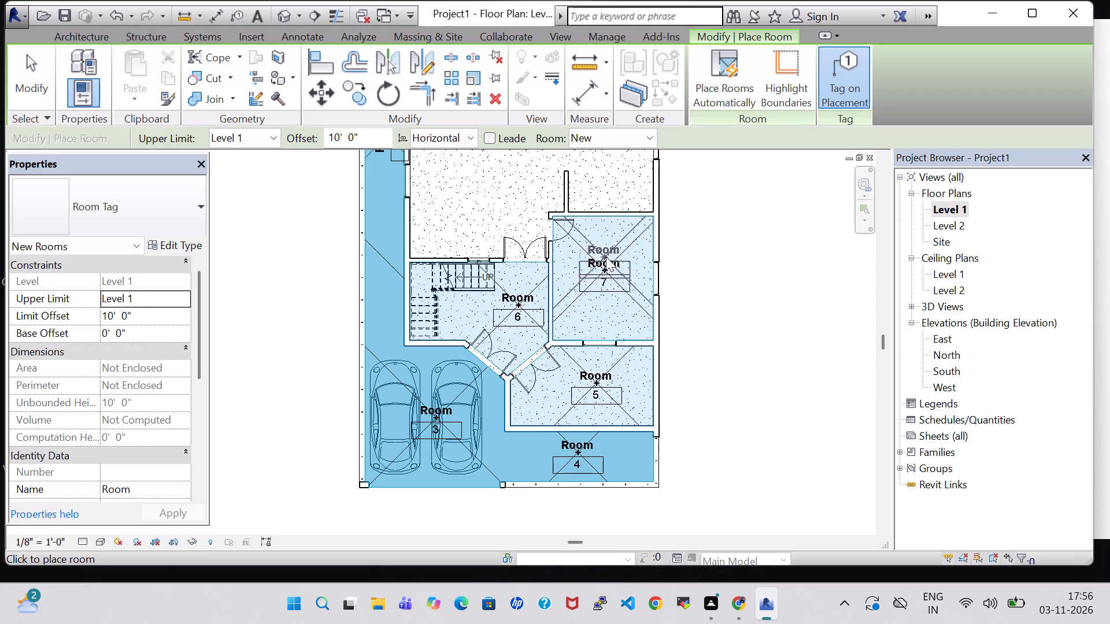
middle_click_drag(606, 257, 627, 383)
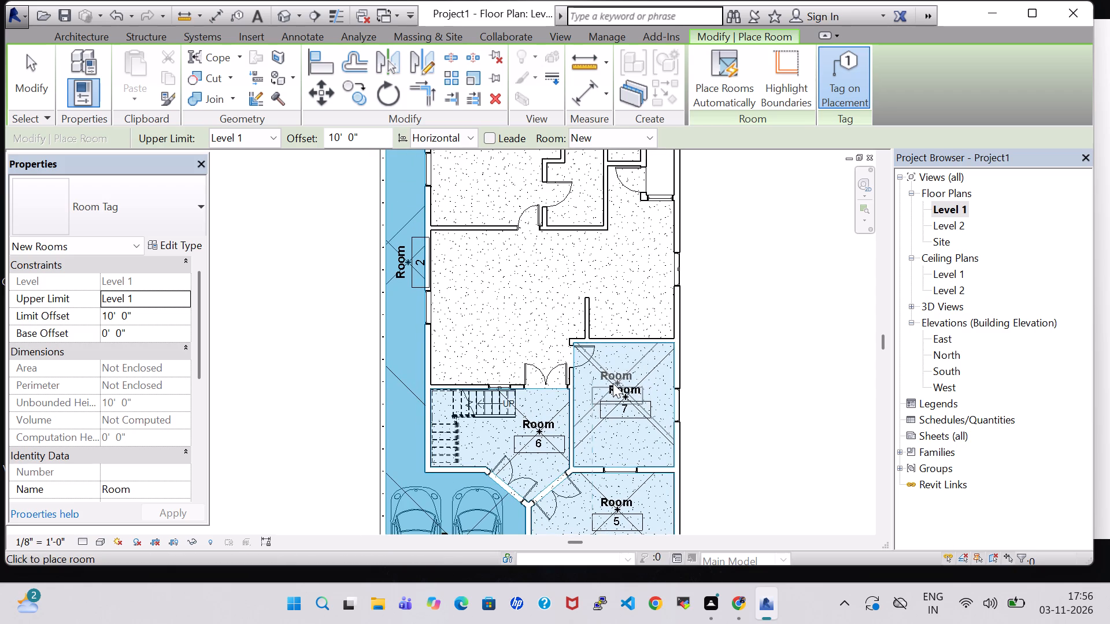
left_click(502, 307)
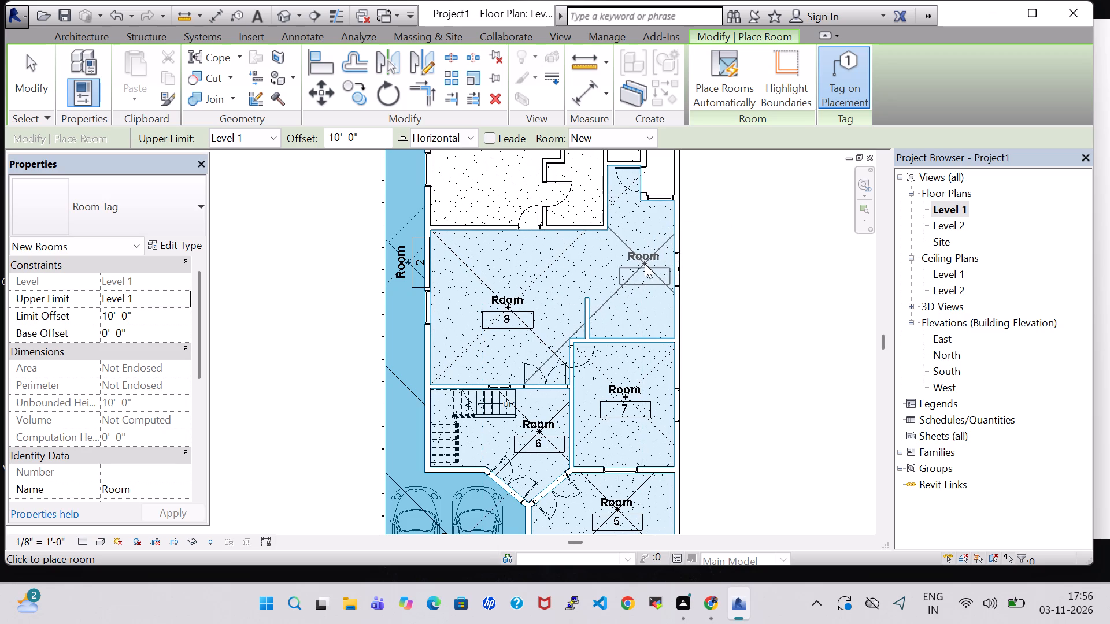
Place a tagged room in the rear corner room and two in the narrow L-shaped room adjoining it.
middle_click_drag(637, 263, 631, 302)
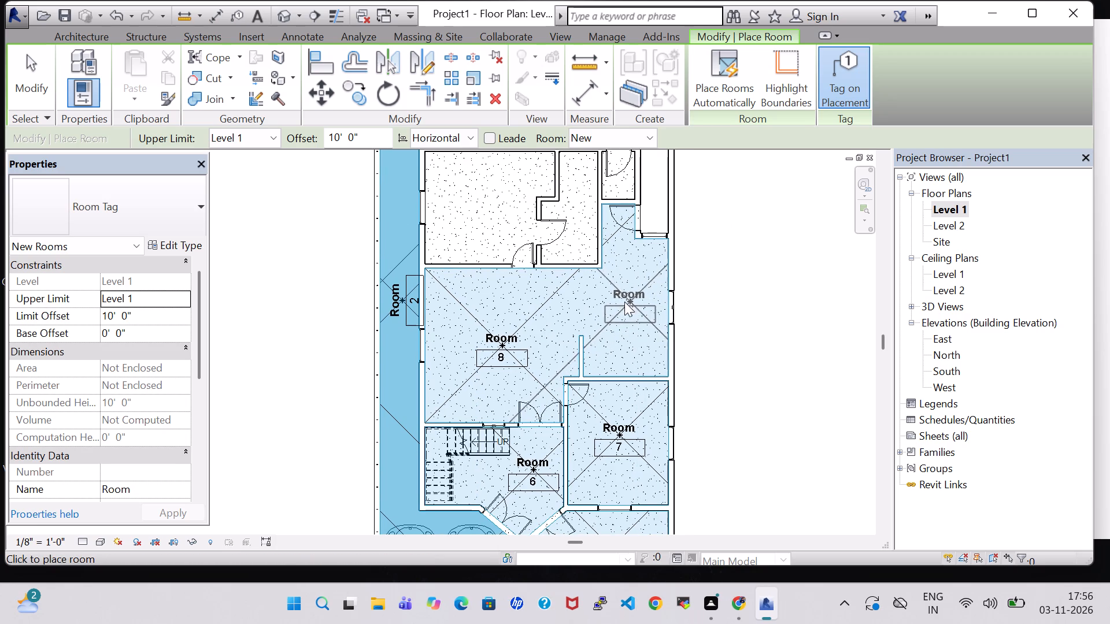
middle_click_drag(483, 217, 478, 287)
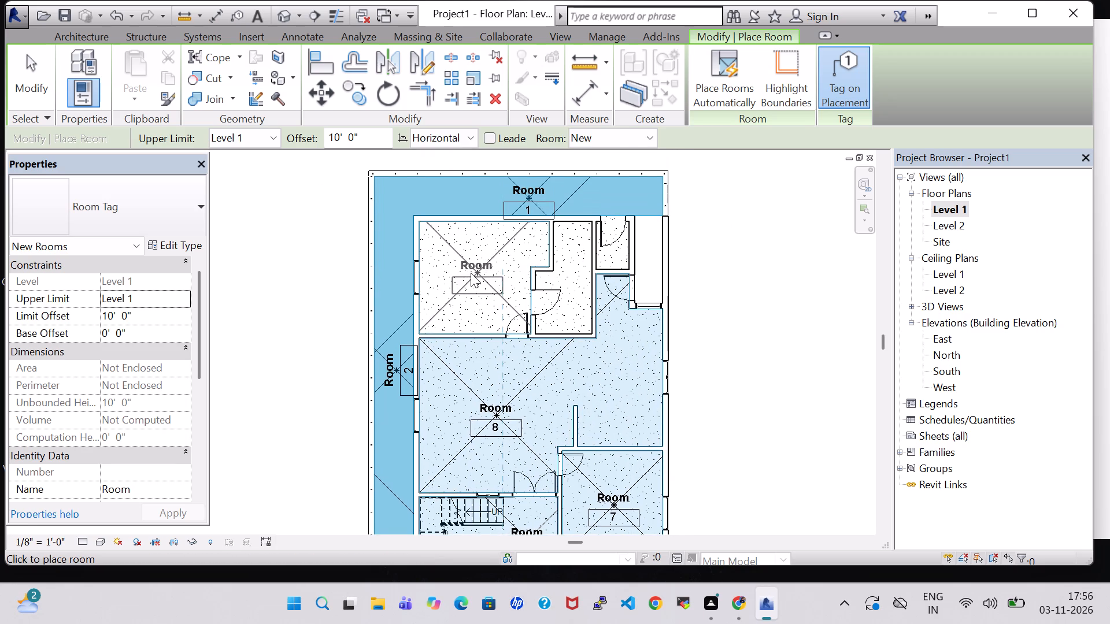
left_click(476, 273)
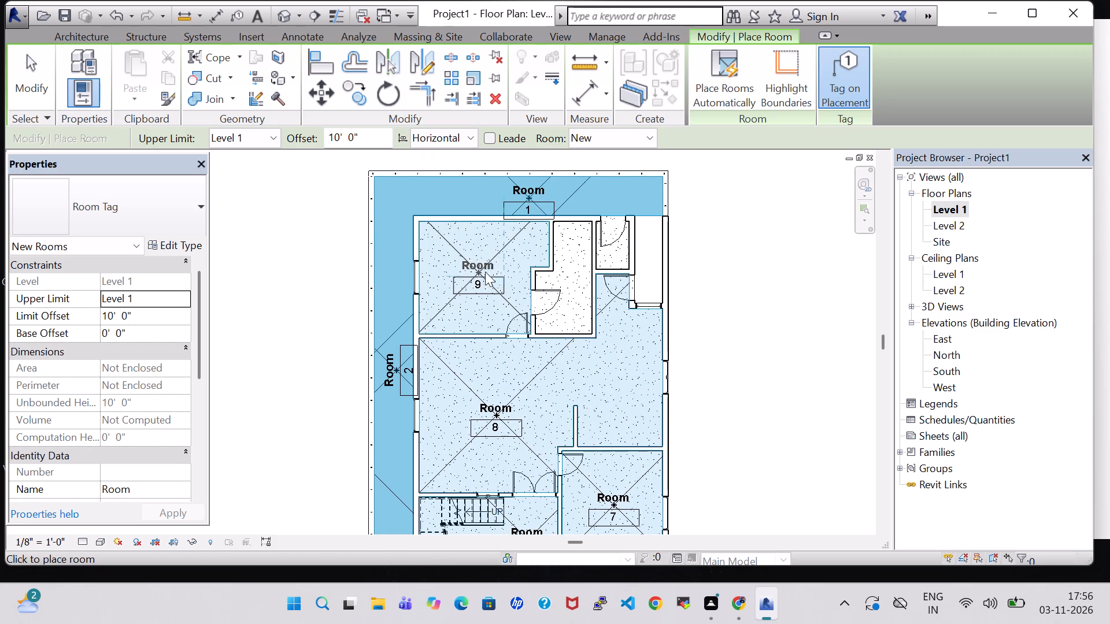
scroll(567, 286, "up", 3)
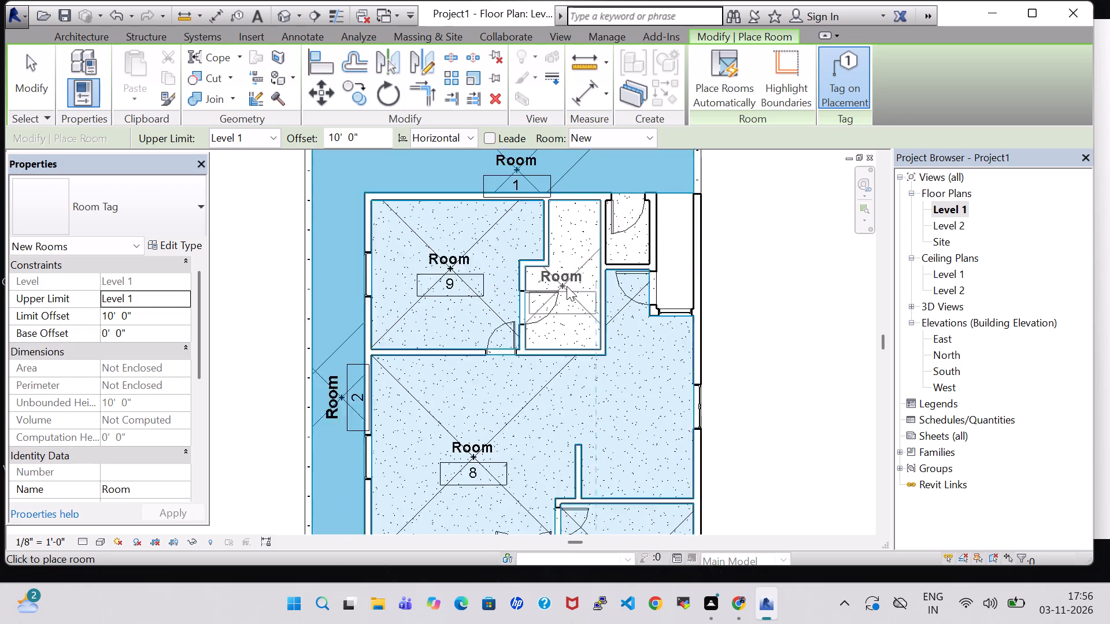
scroll(567, 286, "up", 1)
left_click(567, 319)
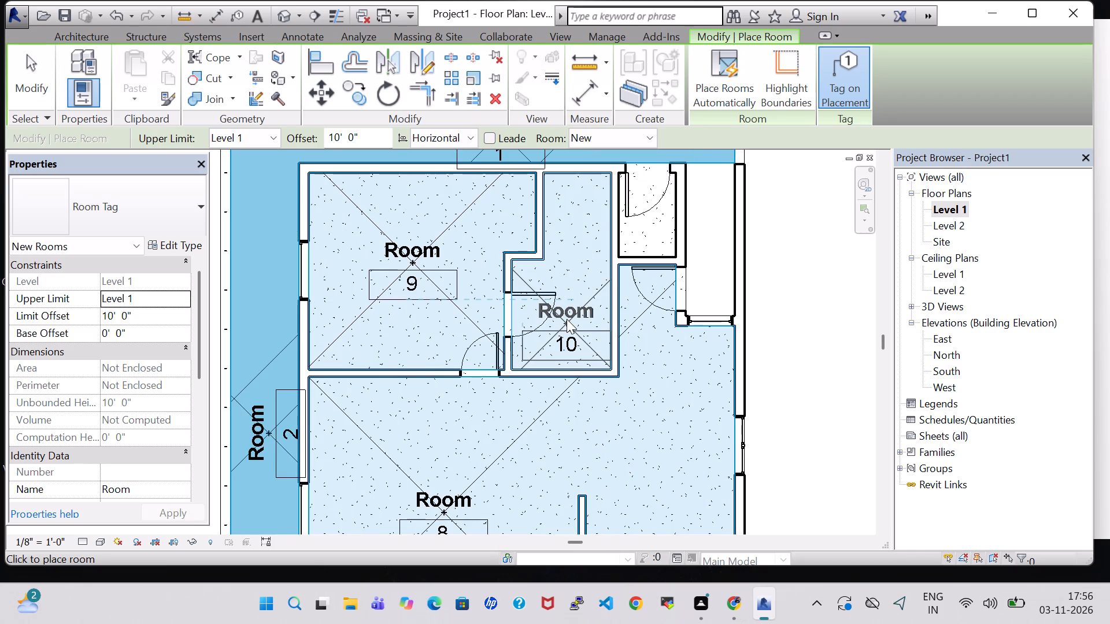
left_click(576, 214)
left_click(957, 549)
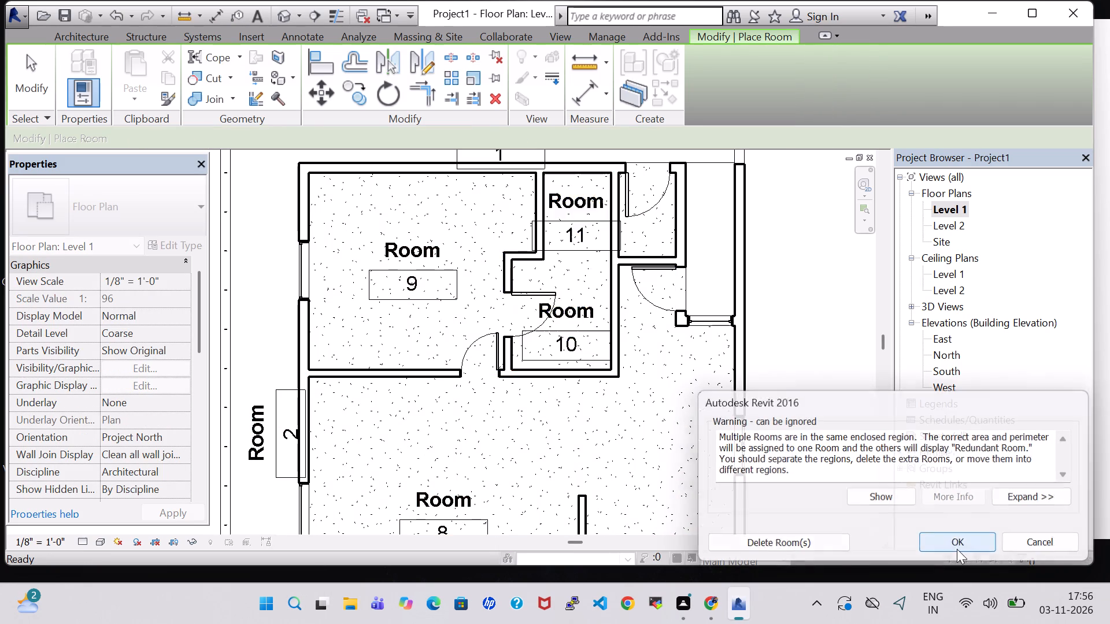
Place tagged rooms in the small rear room, the narrow space beside it and the hall area behind the short partition, and end placement.
left_click(647, 239)
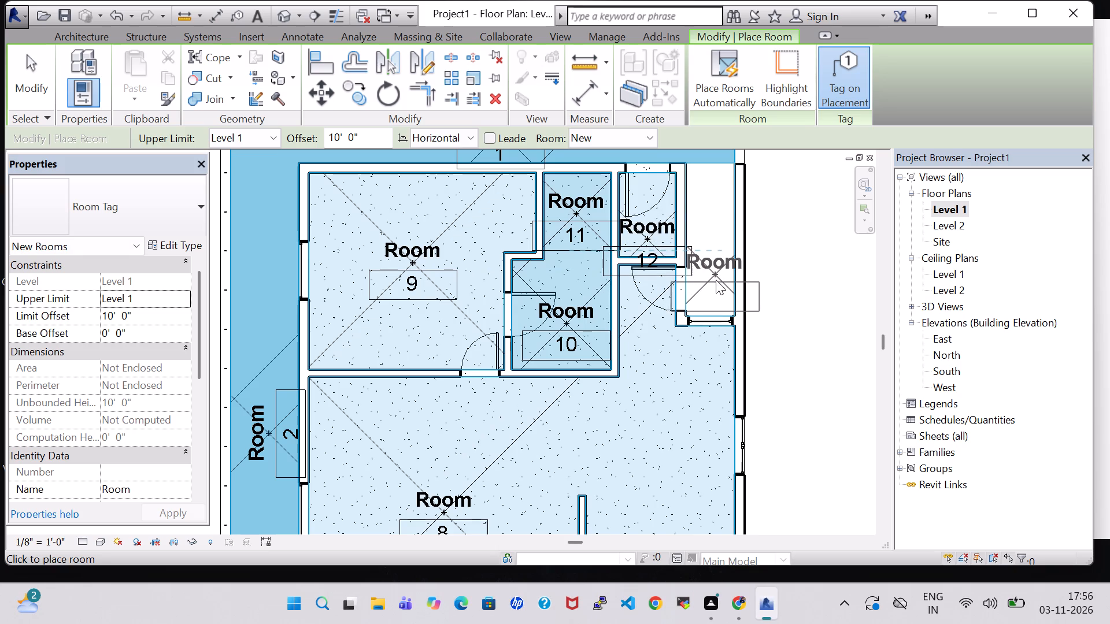
left_click(713, 299)
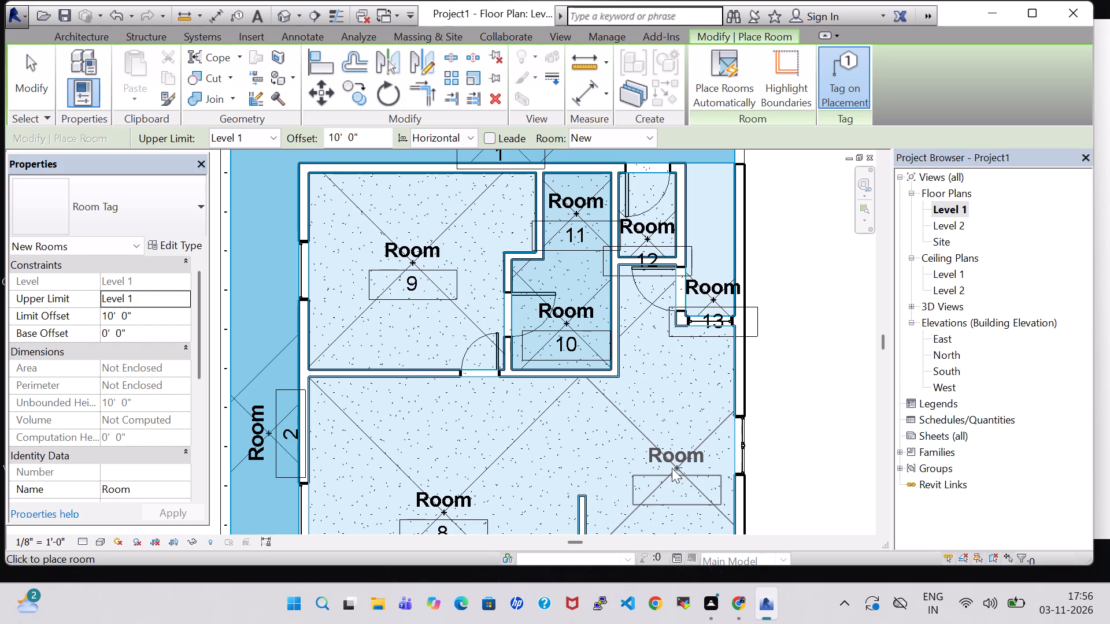
left_click(669, 468)
left_click(962, 546)
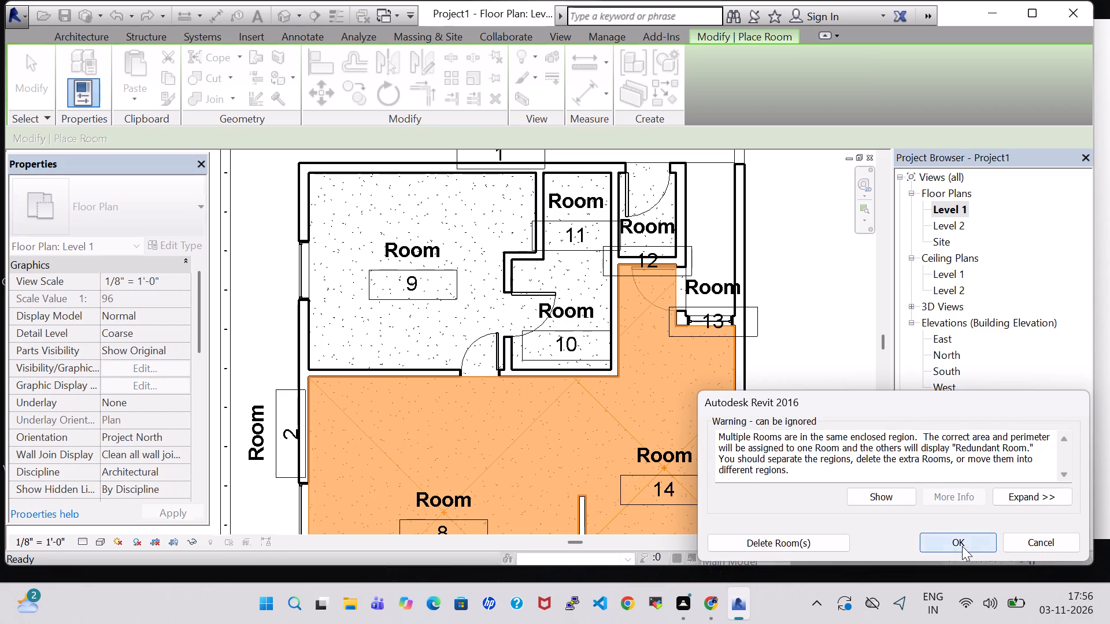
scroll(771, 374, "down", 3)
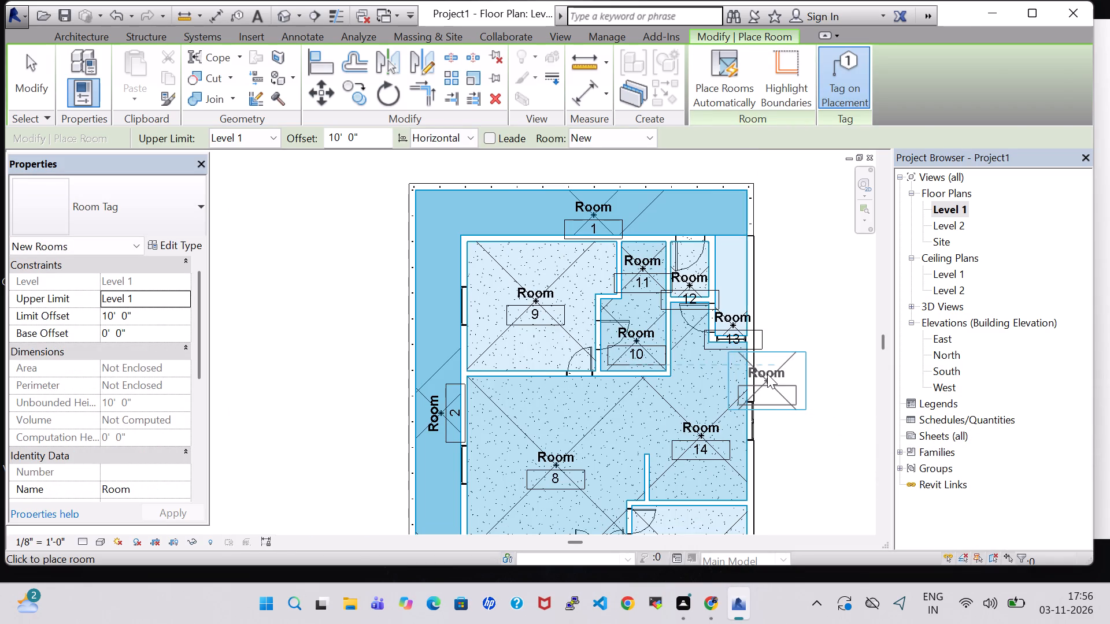
key("Escape")
key("Escape")
Turn off Show Room Number in the Room Tag type properties.
left_click(599, 202)
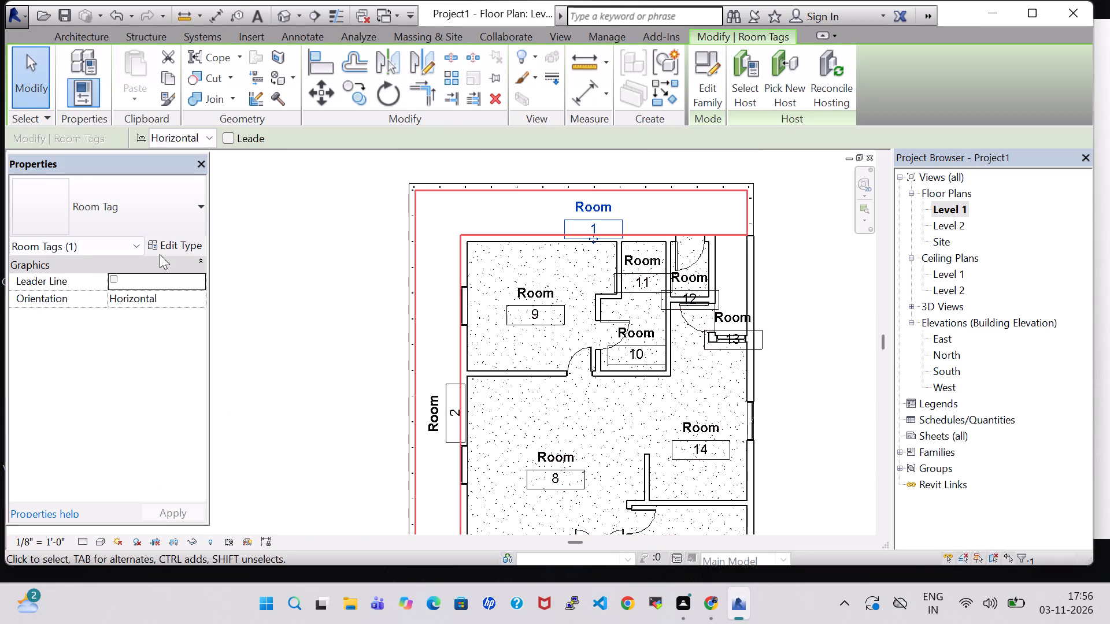
left_click(168, 246)
left_click(403, 259)
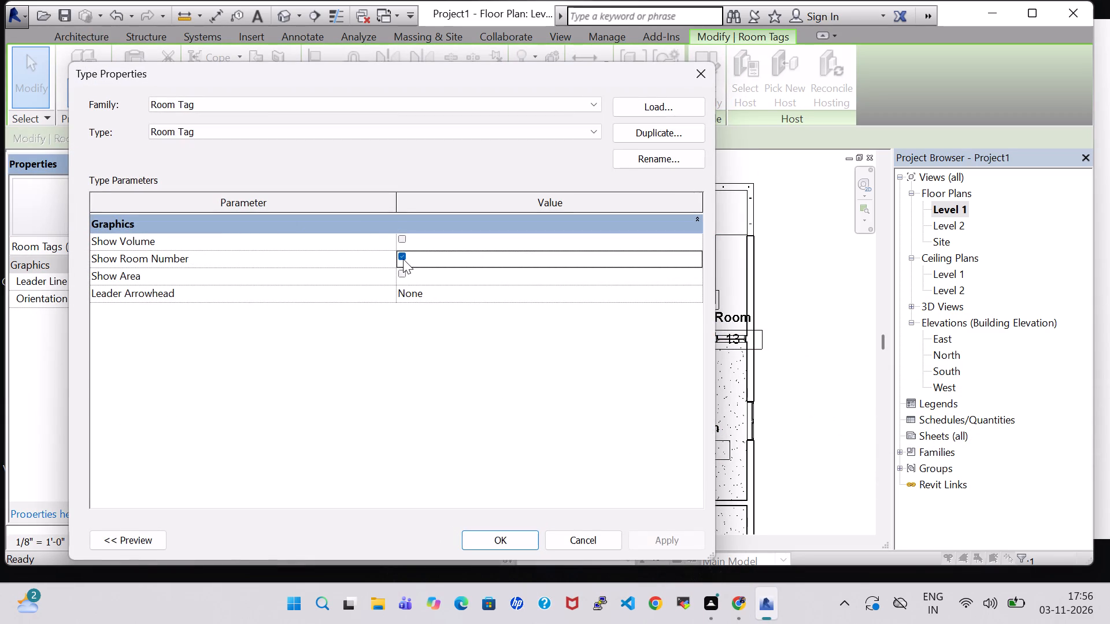
left_click(664, 541)
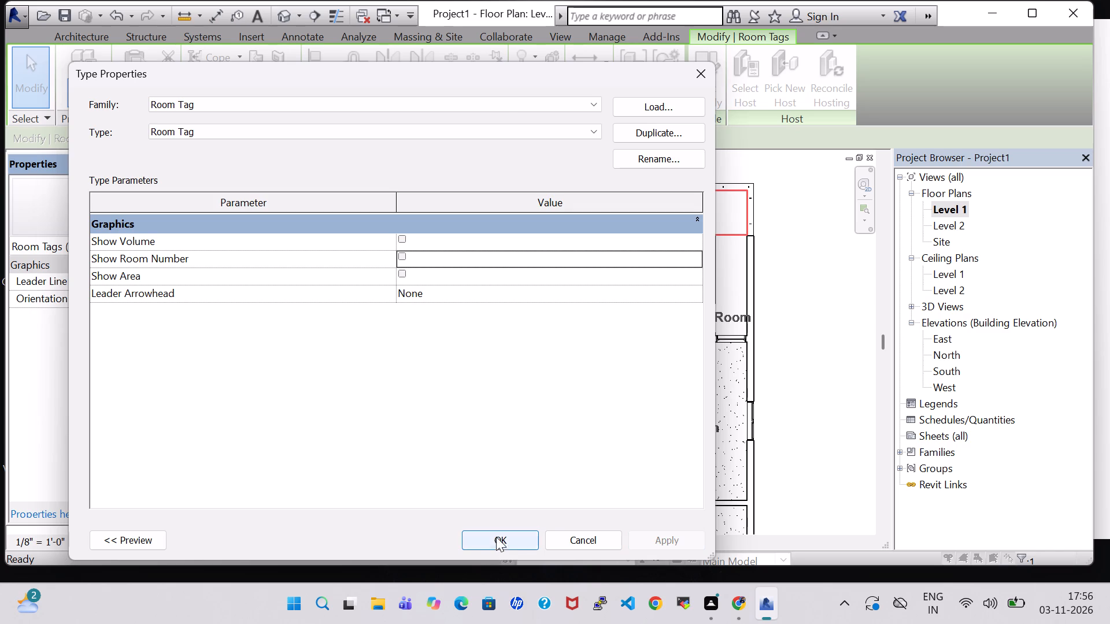
left_click(497, 536)
left_click(794, 342)
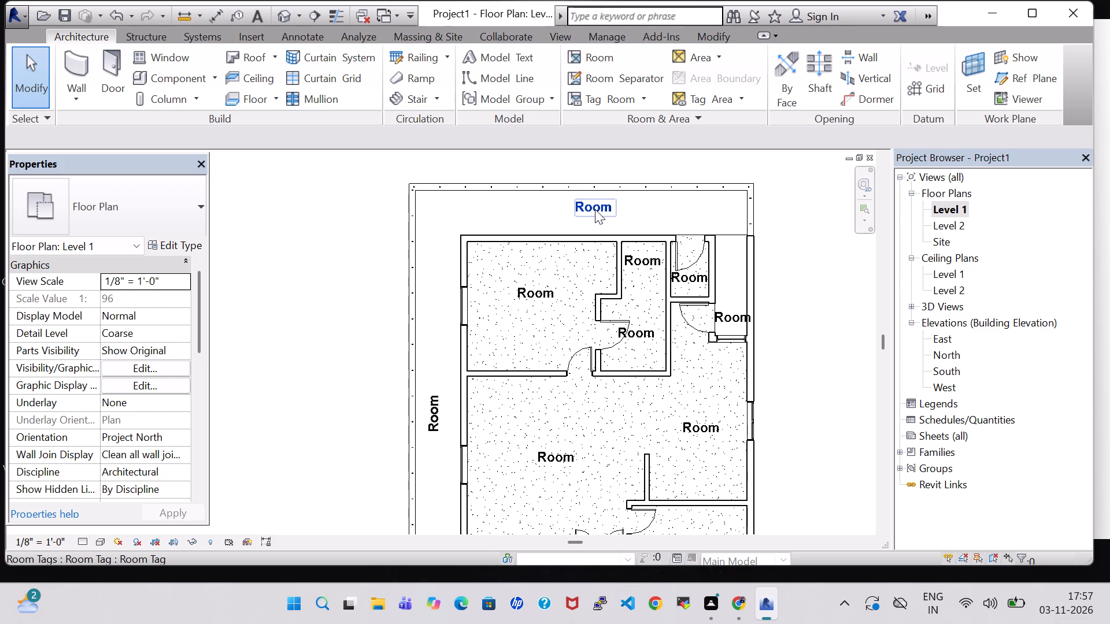
Rename the rear passage's room as PASSAGE WIDE.
double_click(595, 209)
key("BackSpace")
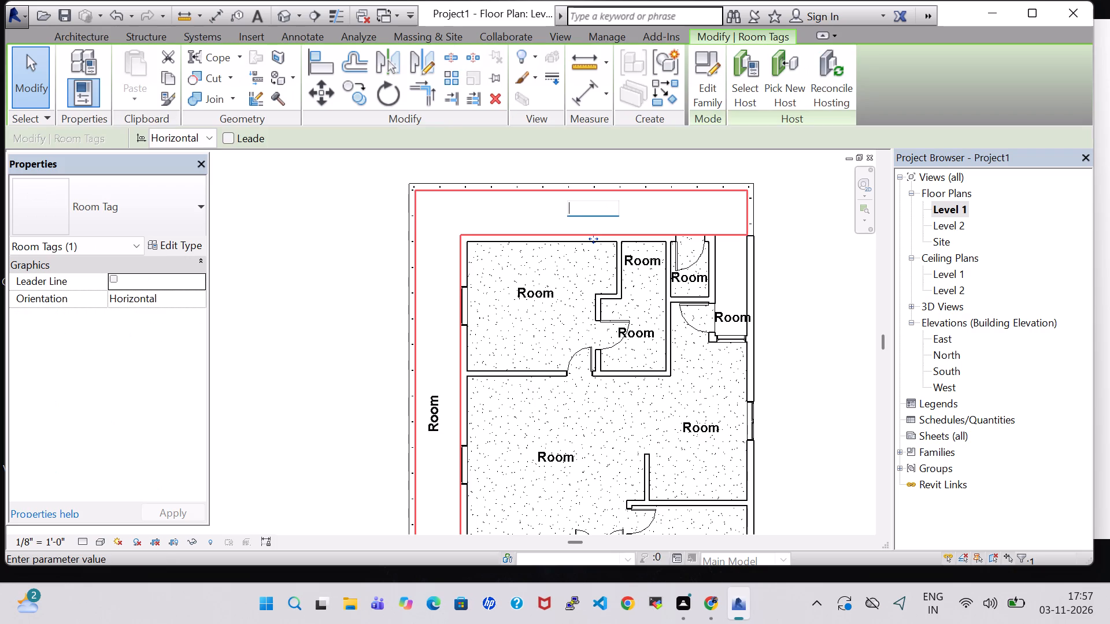
type("PASS")
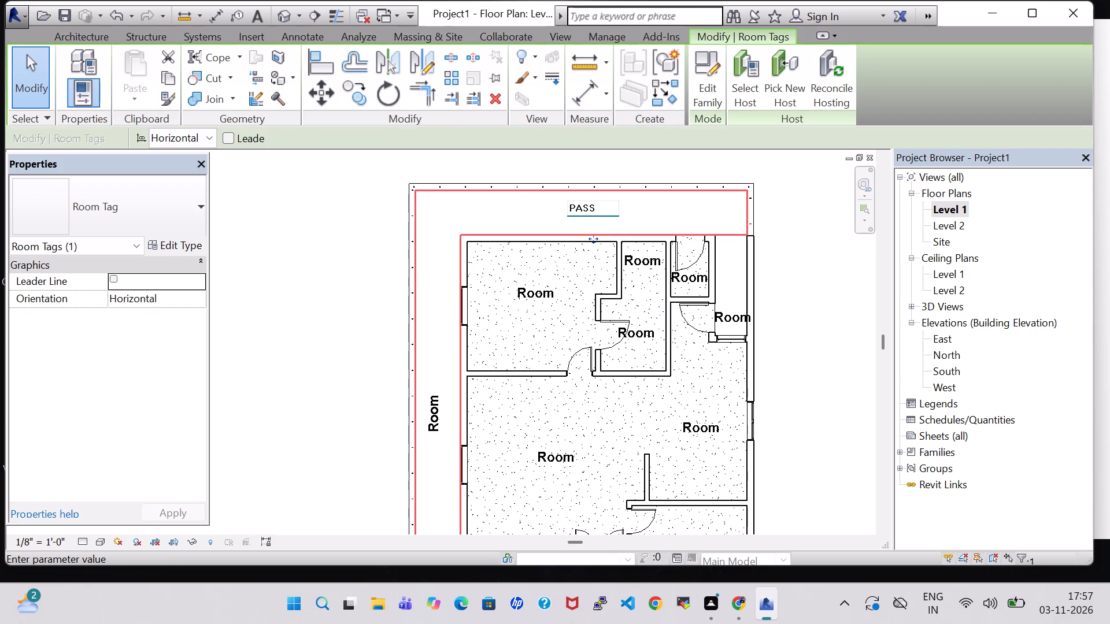
type("AGE WIDE")
key("Return")
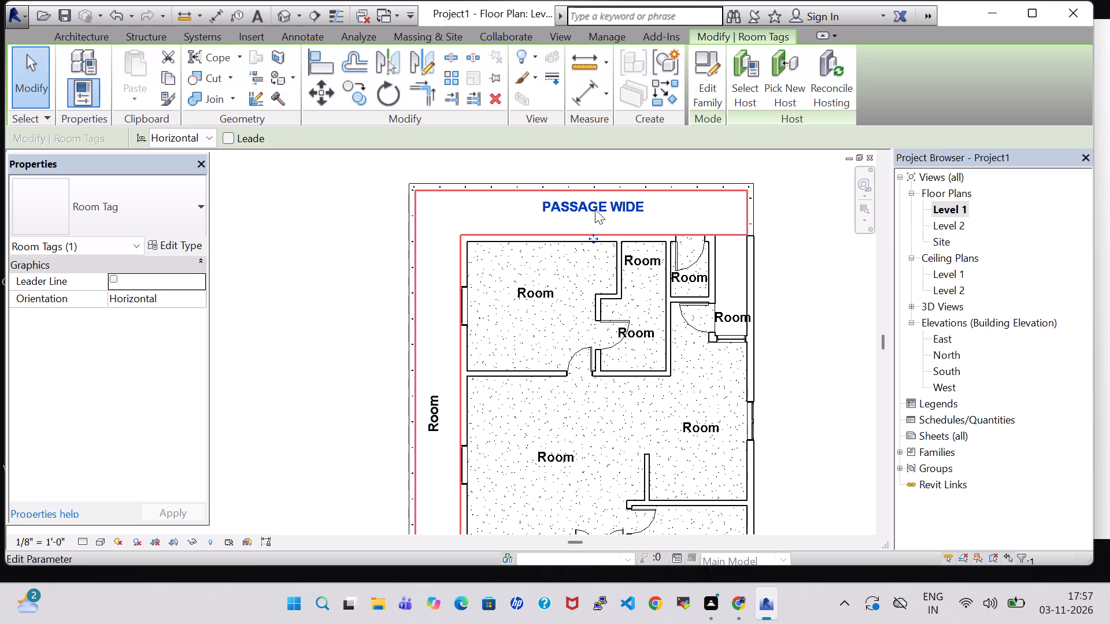
left_click(835, 321)
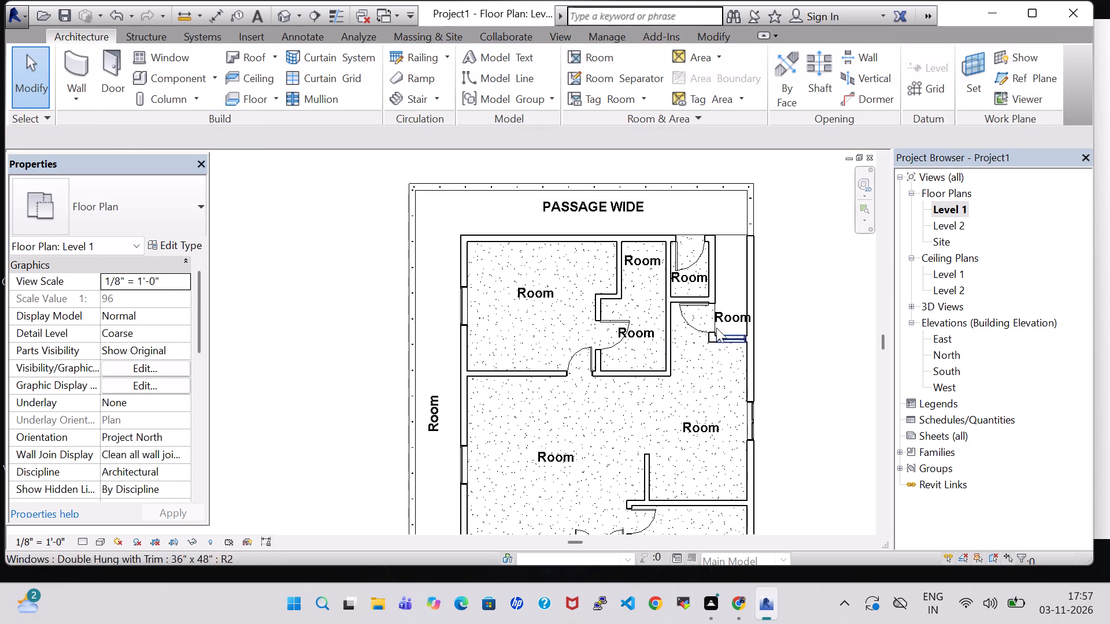
Rename the room in the long vertical side passage as PASSAGE WIDE.
double_click(443, 421)
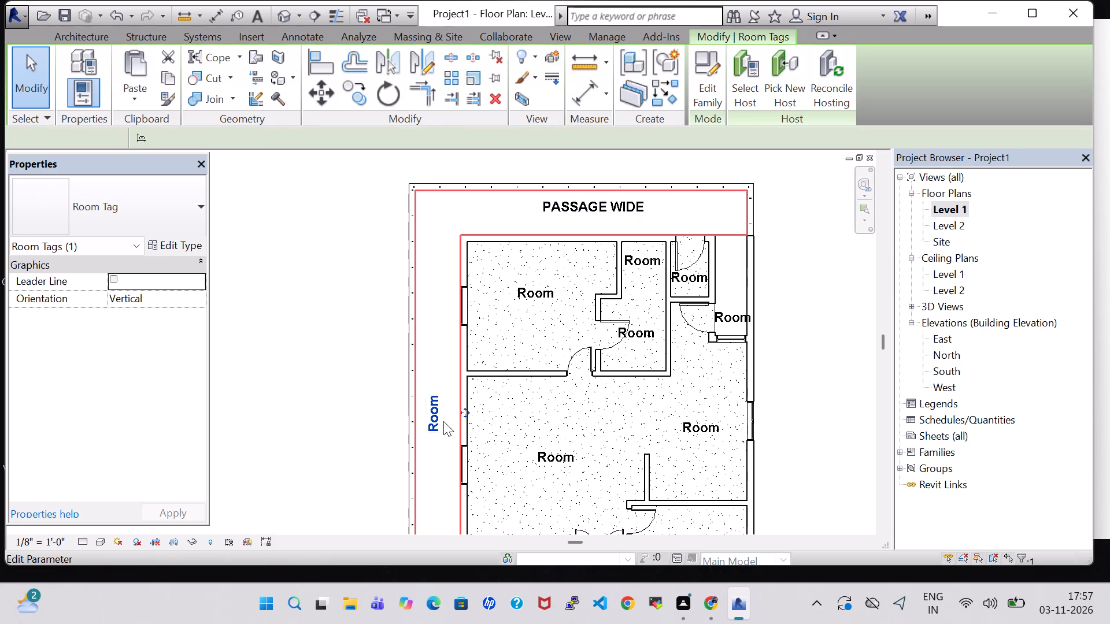
key("BackSpace")
type("PASSAGE")
key("space")
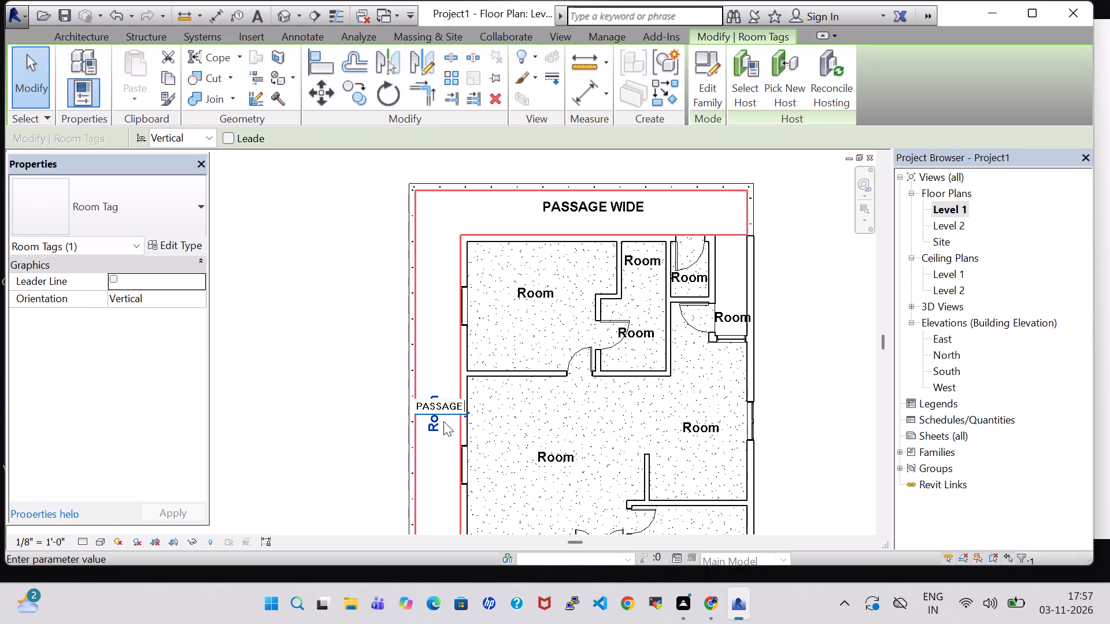
type("WIDE")
key("Return")
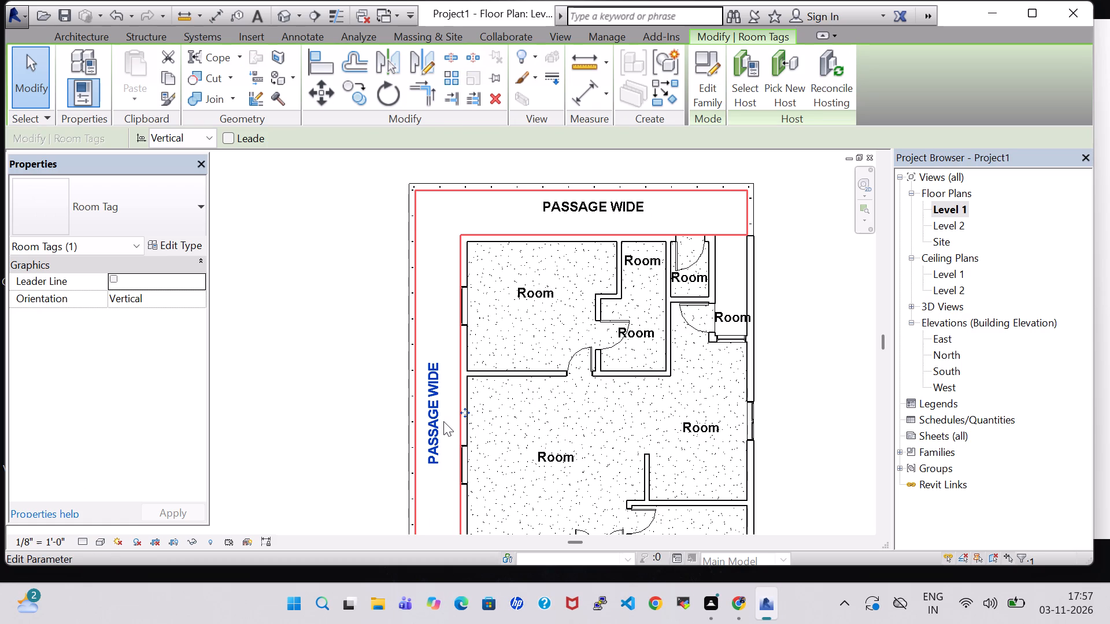
Rename the room in the car parking area at the front of the house as PORCH.
scroll(443, 422, "down", 2)
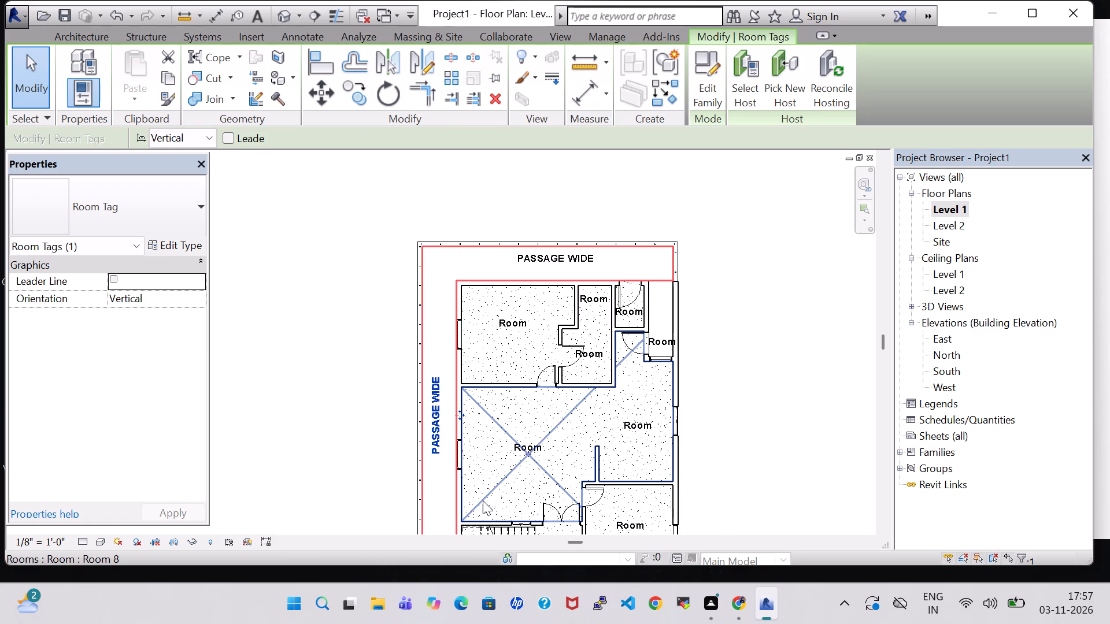
middle_click_drag(487, 497, 493, 397)
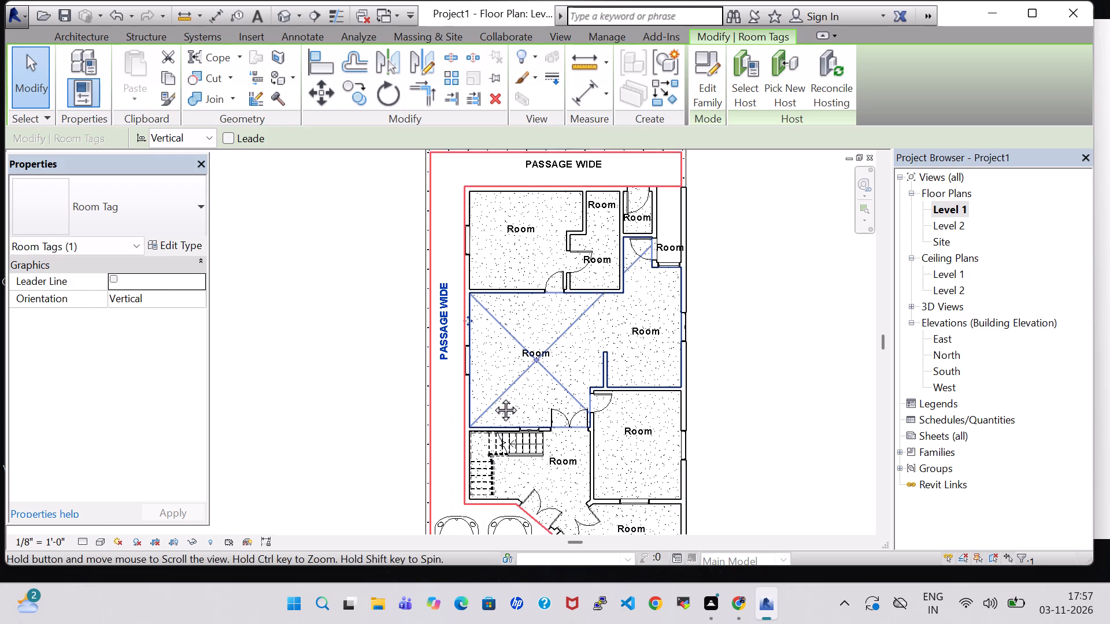
middle_click_drag(493, 397, 486, 384)
scroll(521, 430, "up", 1)
middle_click_drag(521, 430, 491, 240)
scroll(492, 283, "up", 6)
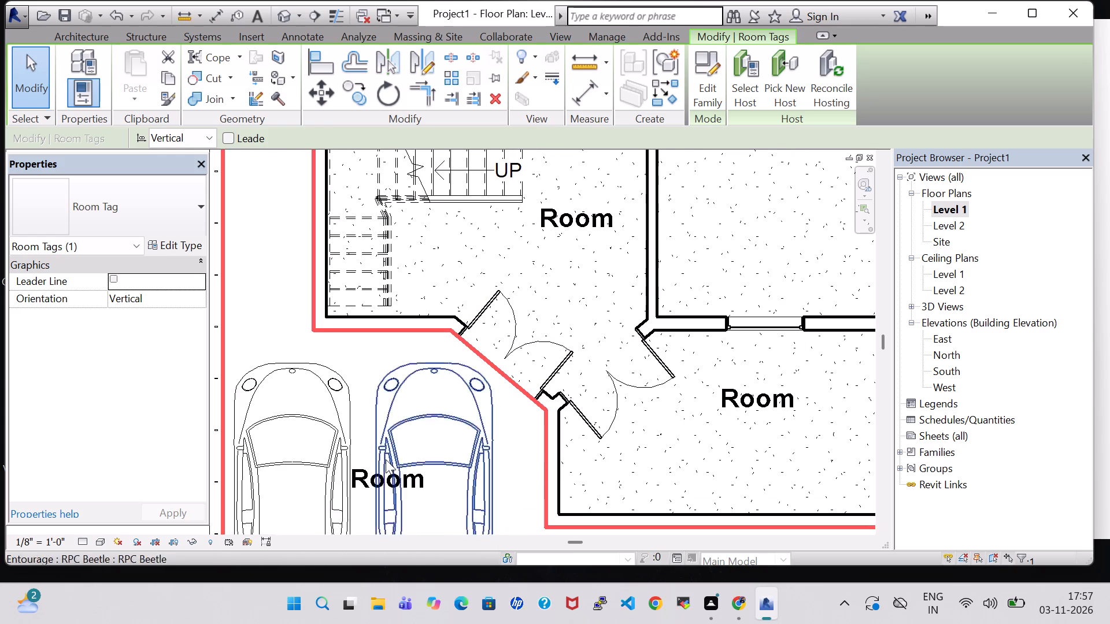
double_click(379, 477)
key("BackSpace")
type("PORCH")
key("Return")
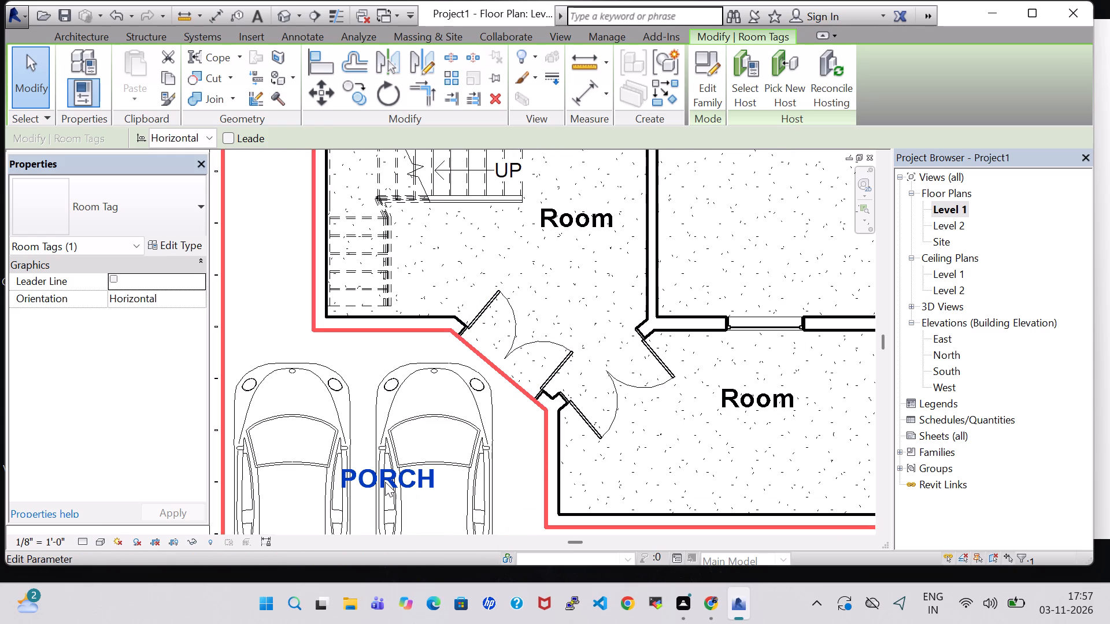
Nudge the PORCH tag slightly left and down to centre it between the two cars, and deselect it.
scroll(380, 458, "down", 4)
key("Down")
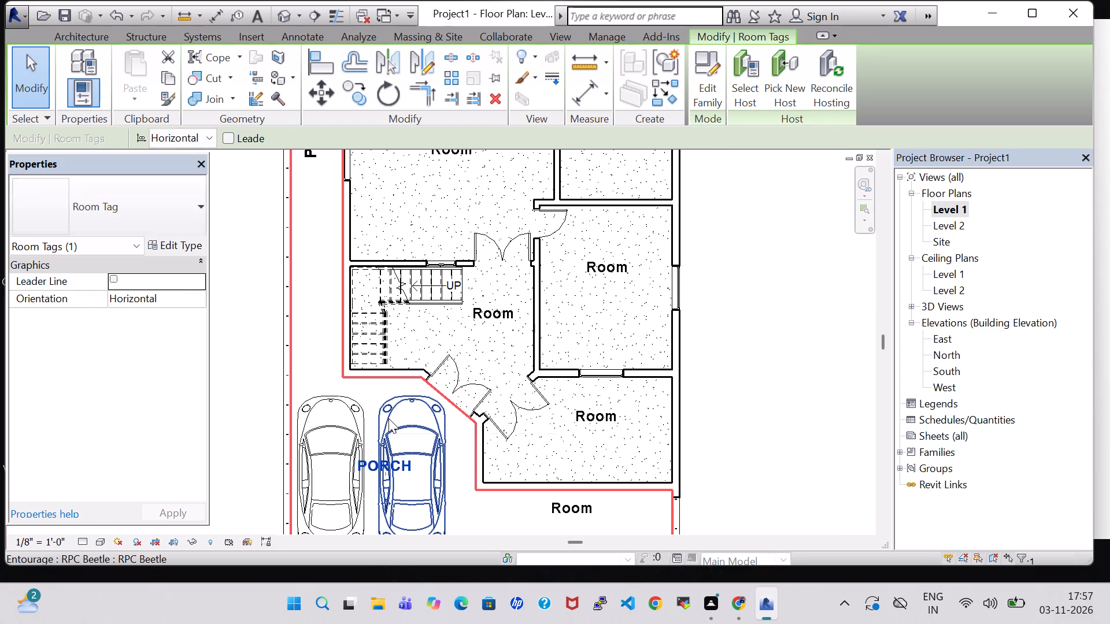
key("Left")
key("Left")
key("Left")
key("Left")
key("Down")
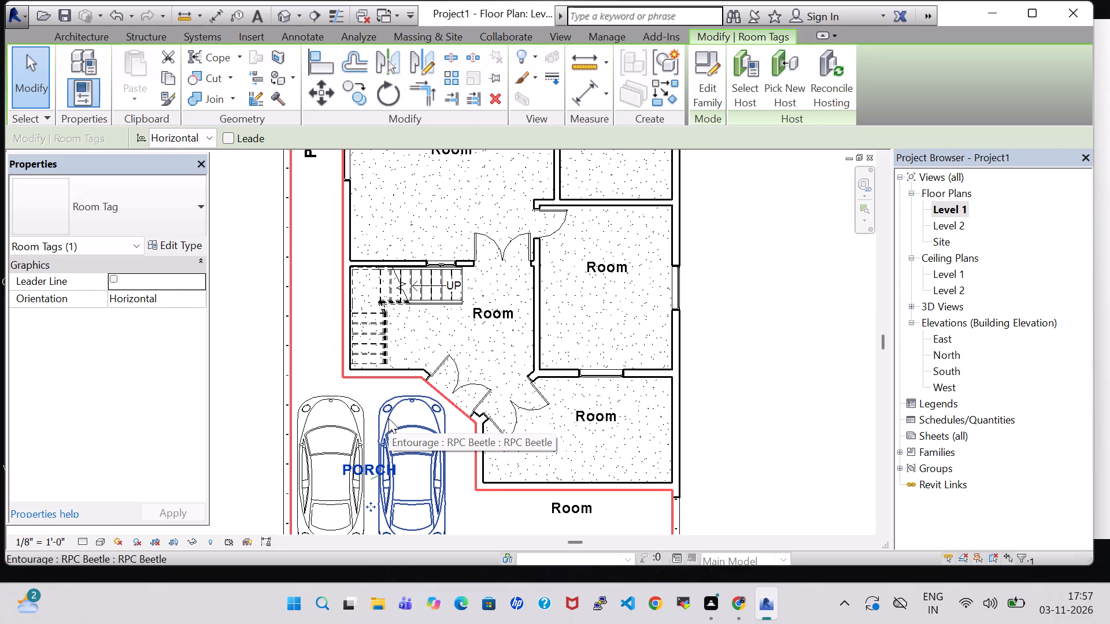
middle_click_drag(389, 373, 421, 240)
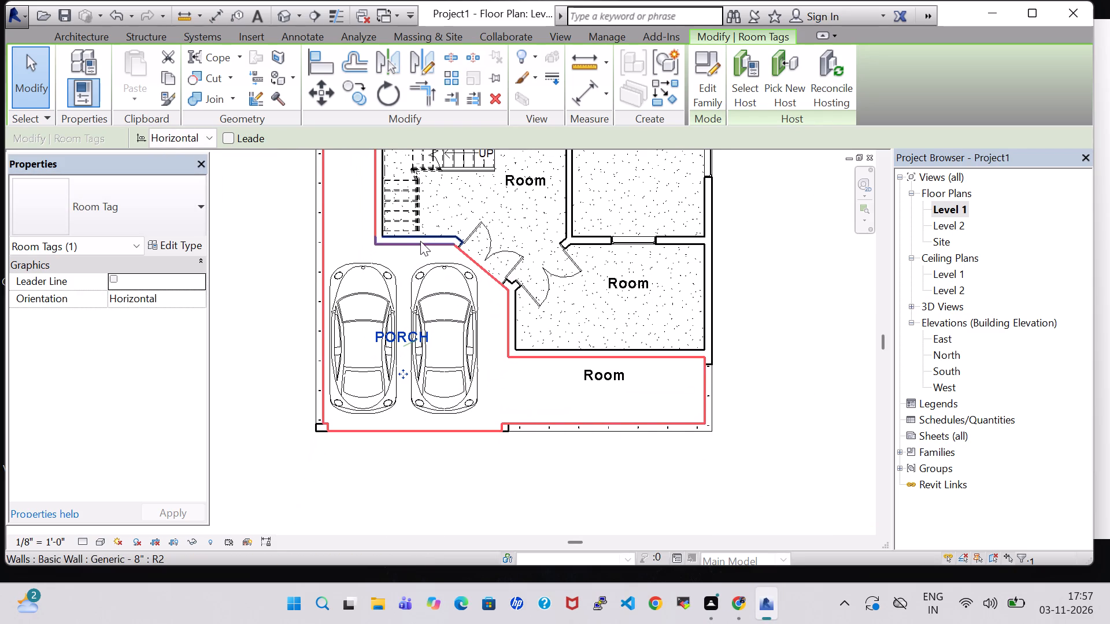
left_click(782, 306)
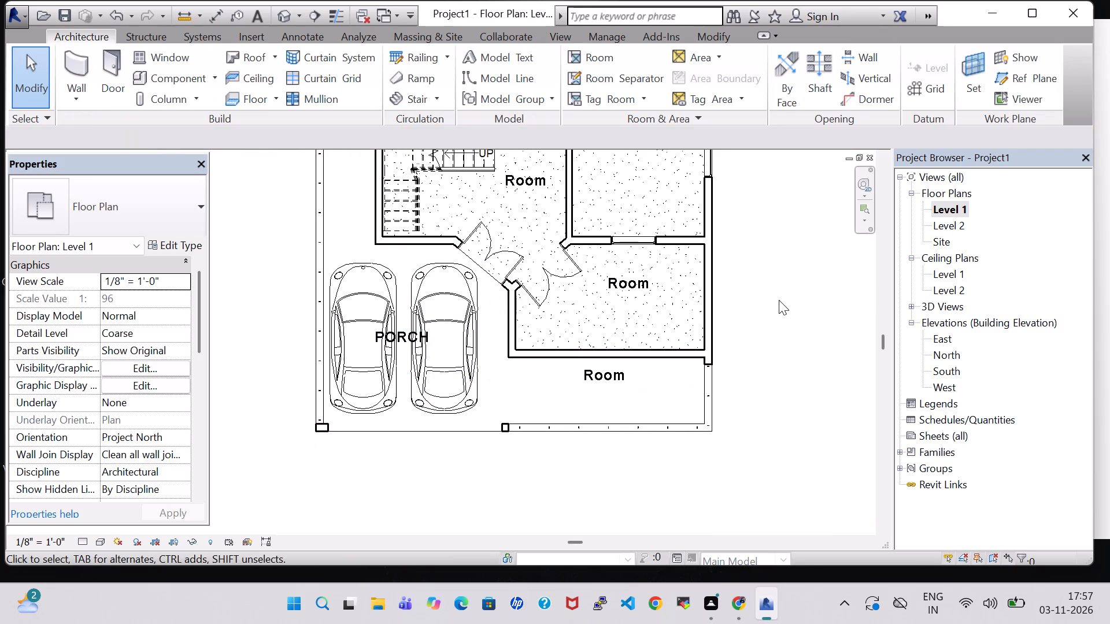
Rename the room in the open front strip beside the porch as WIDE LAWN.
middle_click_drag(779, 300, 748, 340)
double_click(588, 414)
key("BackSpace")
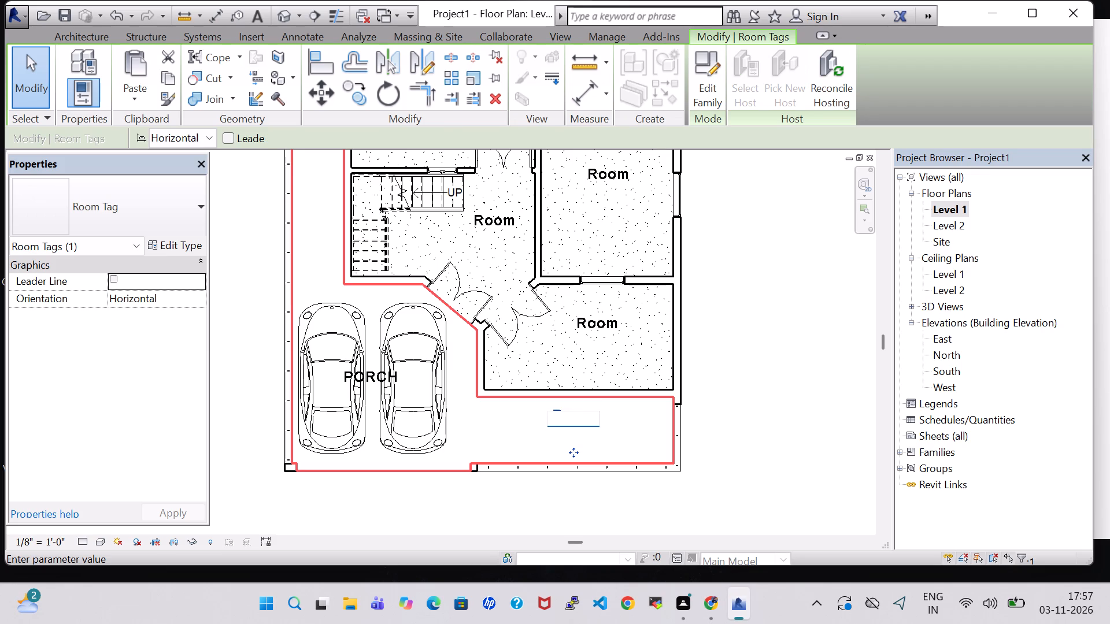
type("WIDE")
key("space")
type("LAWN")
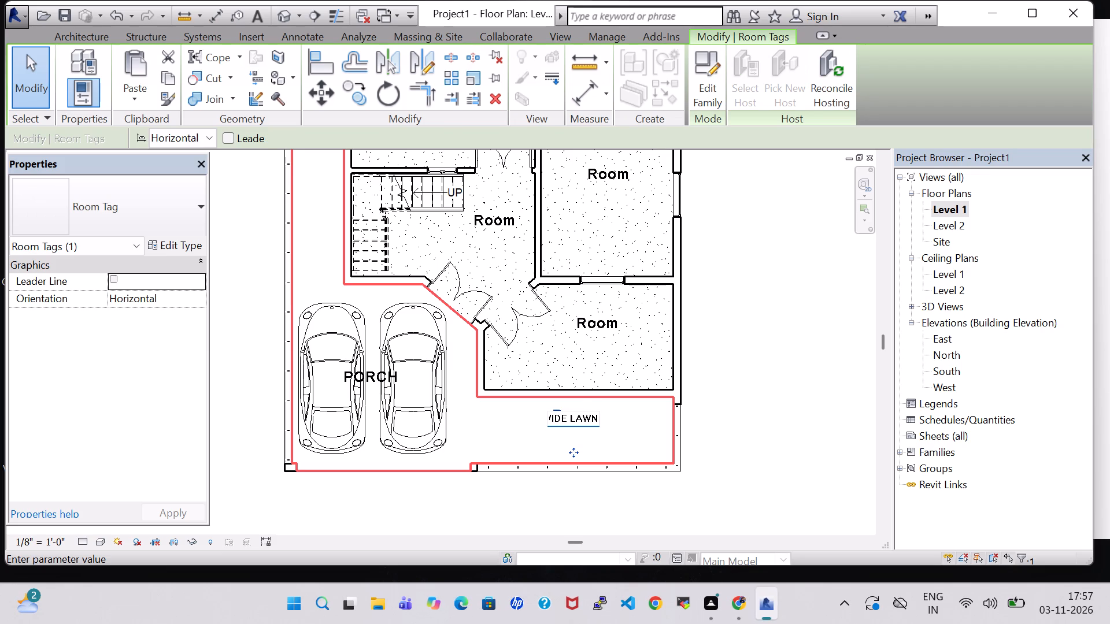
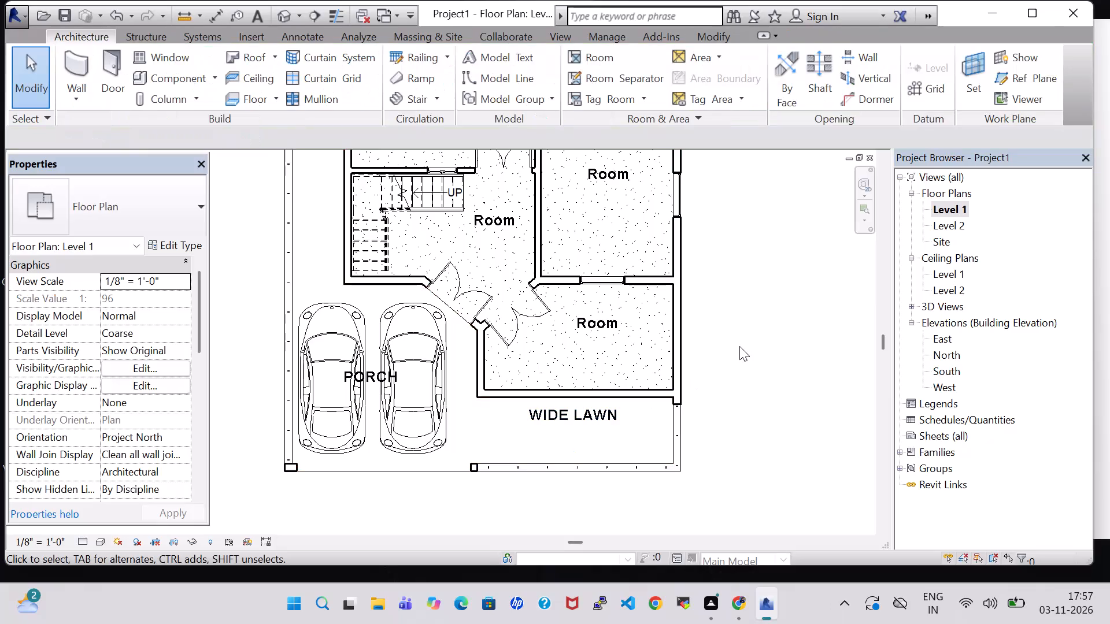
Rename the room in the long vertical side passage as WIDE PASSAGE.
middle_click_drag(738, 344, 797, 530)
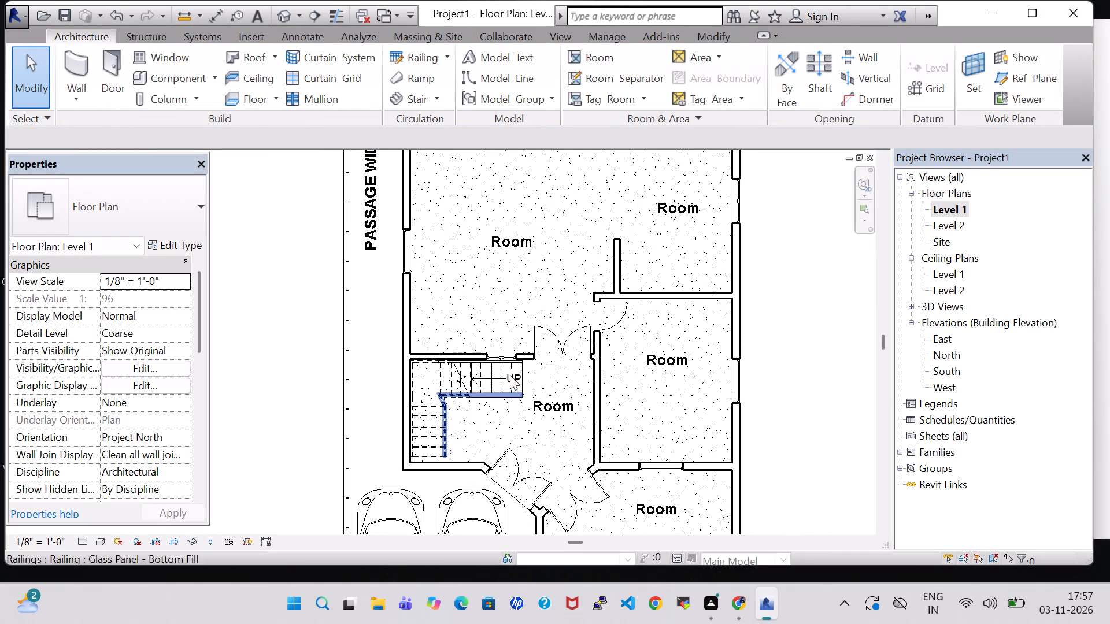
double_click(375, 221)
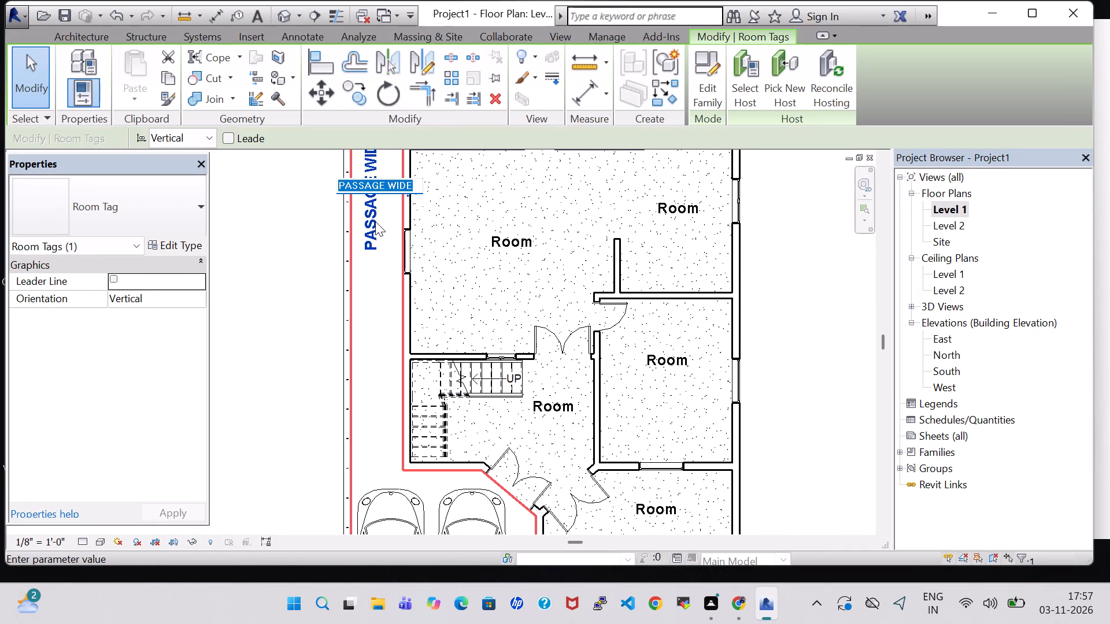
key("BackSpace")
key("w")
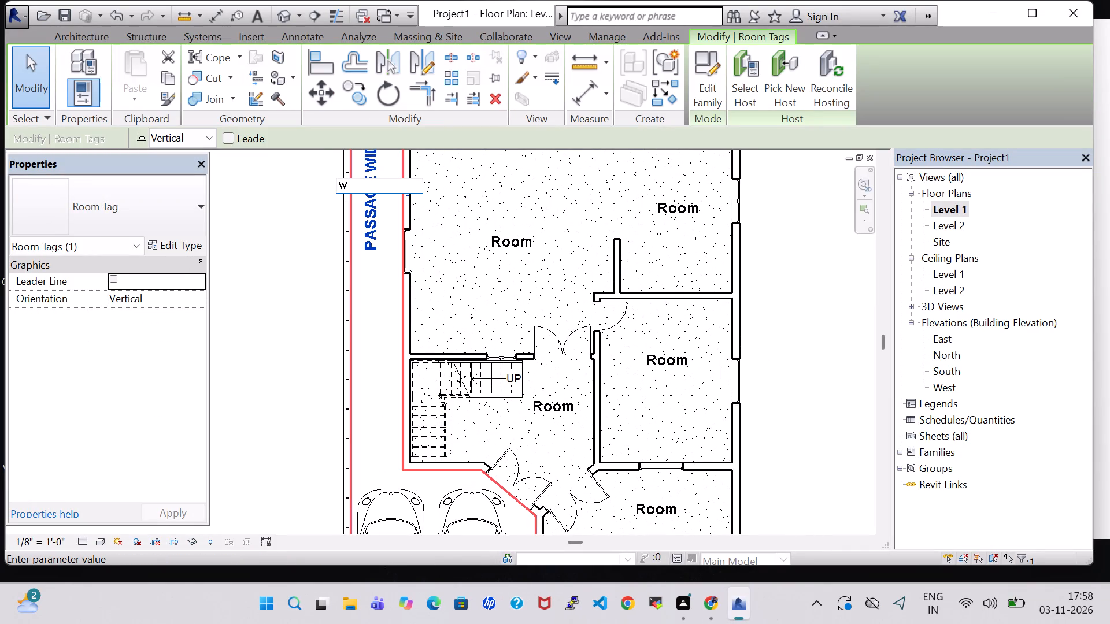
type("IDE PASSAGE")
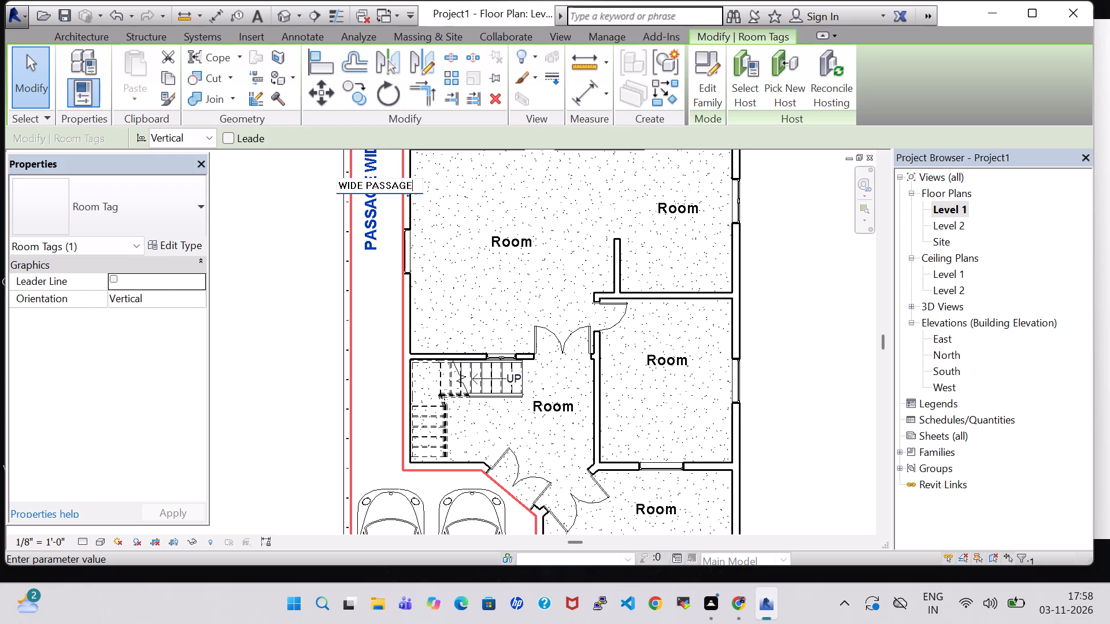
key("Return")
Rename the room in the horizontal passage behind the house as WIDE PASSAGE and deselect its tag.
scroll(472, 235, "down", 4)
middle_click_drag(501, 216, 403, 399)
double_click(432, 255)
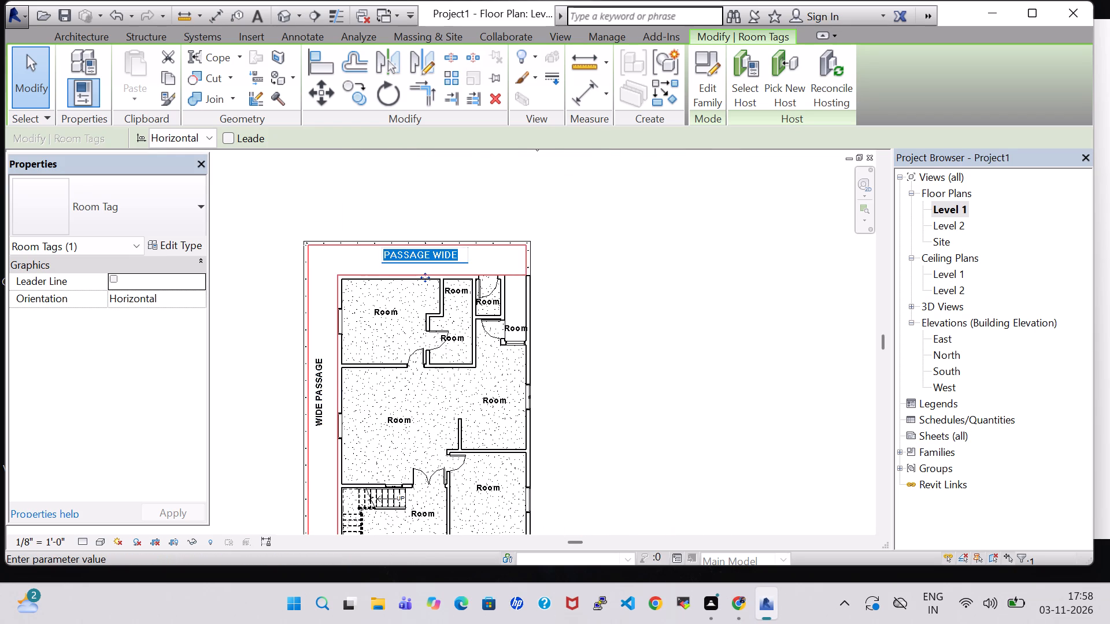
key("BackSpace")
type("WIDE PASSAGR")
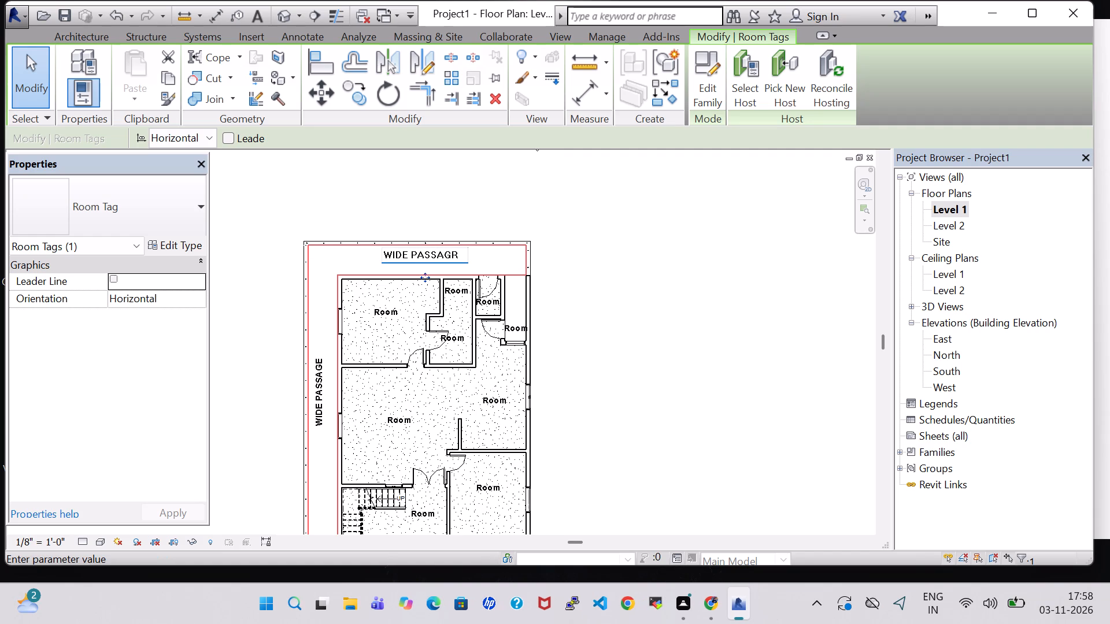
key("BackSpace")
key("e")
key("Return")
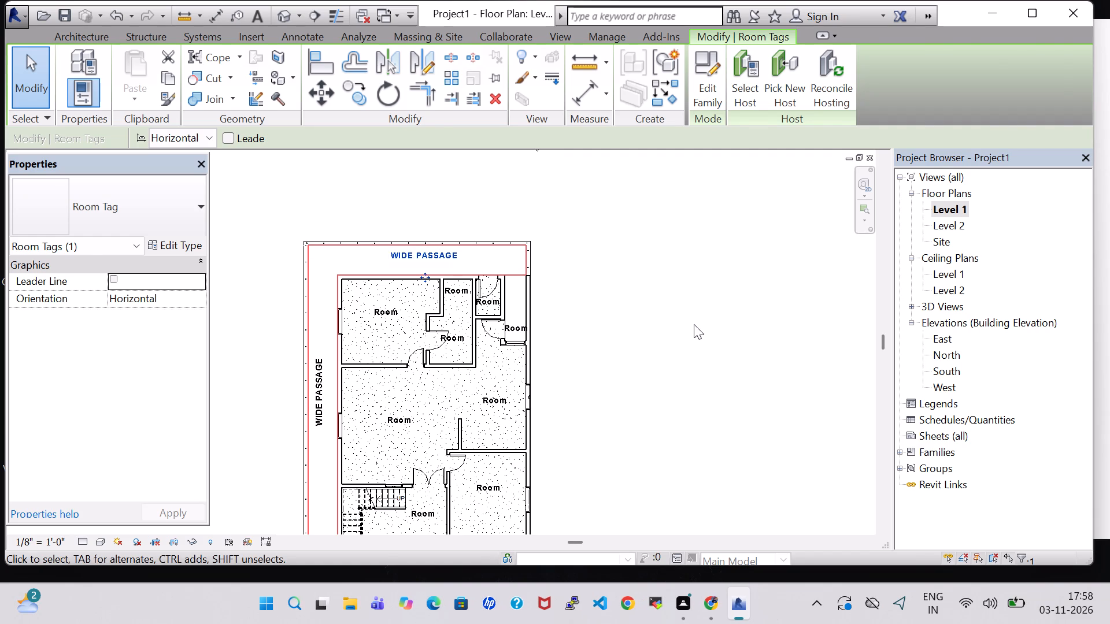
left_click(694, 324)
Nudge the vertical WIDE PASSAGE tag slightly right and down within the side passage, and deselect it.
middle_click_drag(677, 325, 693, 265)
left_click(334, 343)
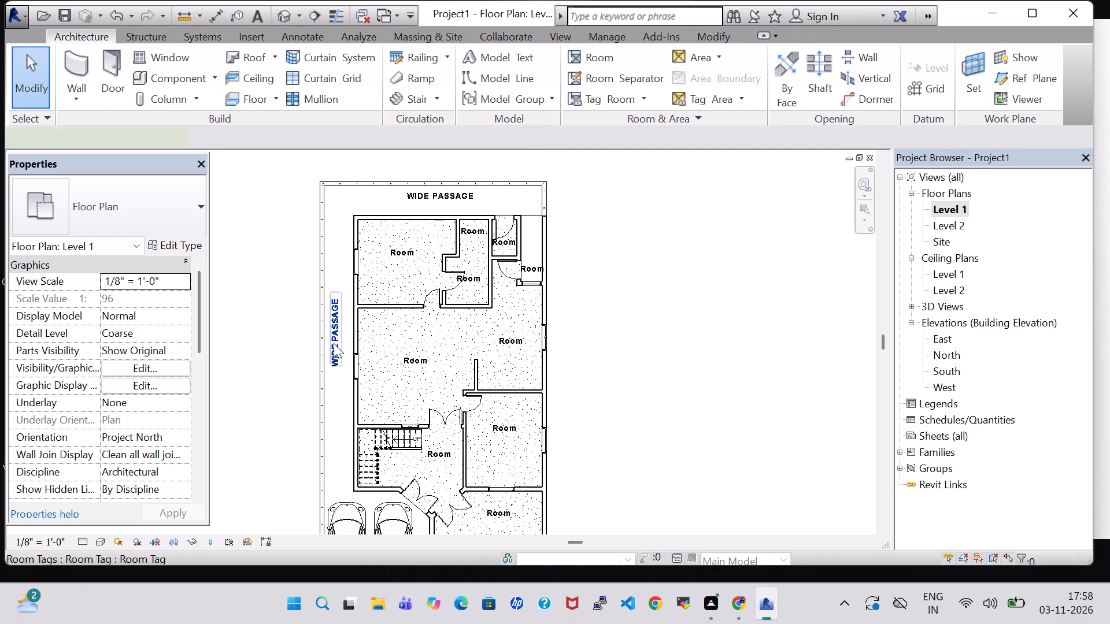
key("Right")
key("Down")
key("Down")
key("Down")
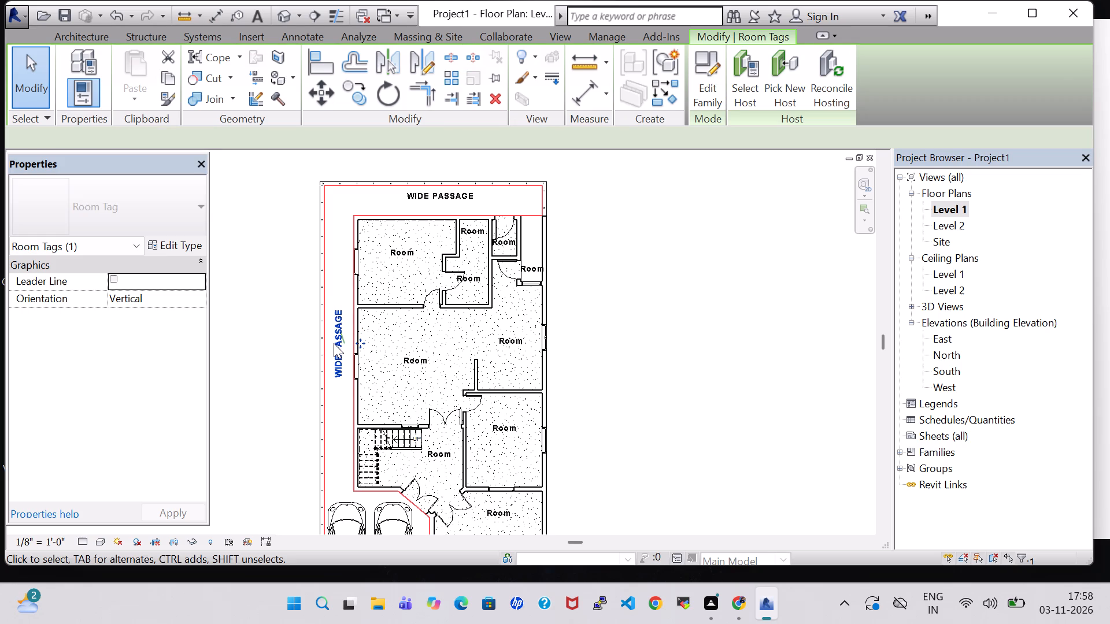
left_click_drag(576, 304, 587, 304)
Nudge the horizontal WIDE PASSAGE tag slightly left and down within the rear passage, and deselect it.
left_click(436, 194)
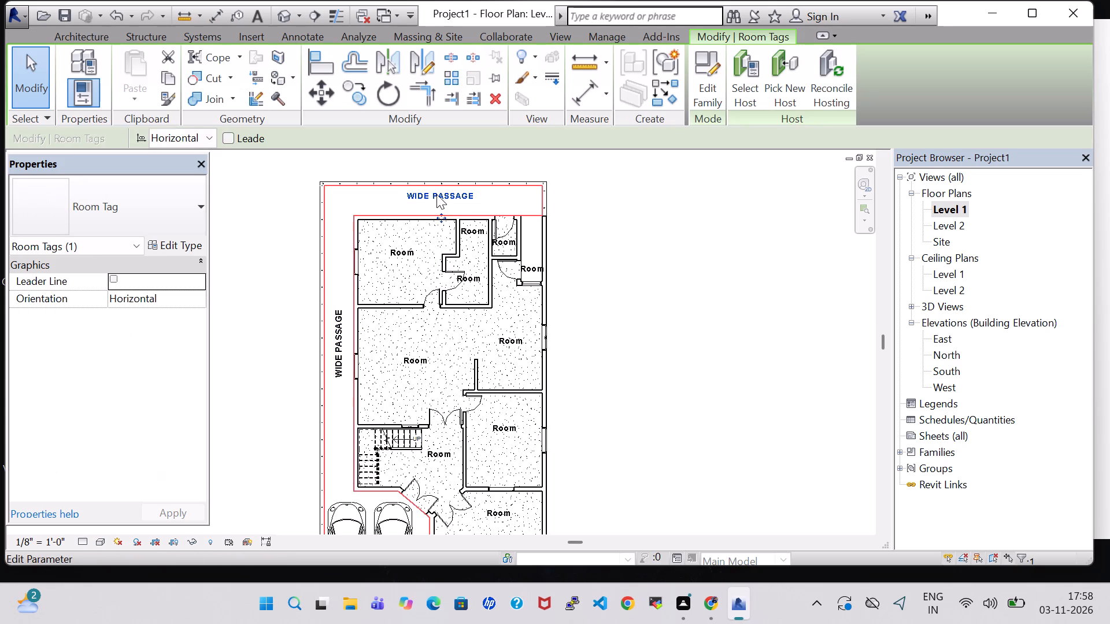
key("Left")
key("Down")
left_click(784, 398)
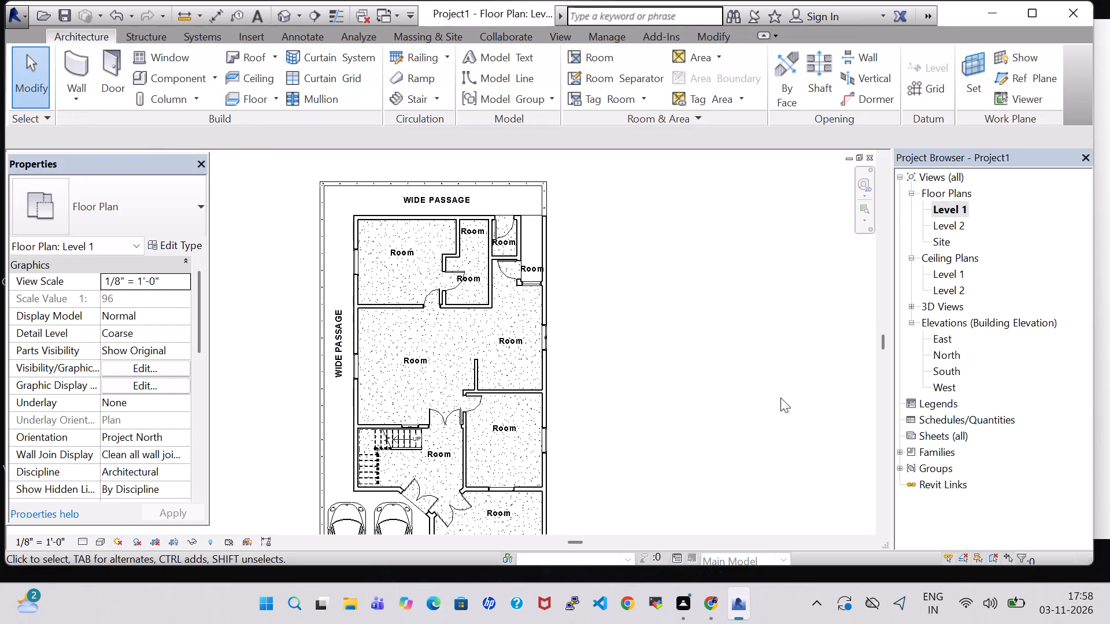
Nudge the WIDE LAWN tag down to centre it in the front strip, and deselect it.
middle_click_drag(741, 388, 740, 262)
left_click(488, 437)
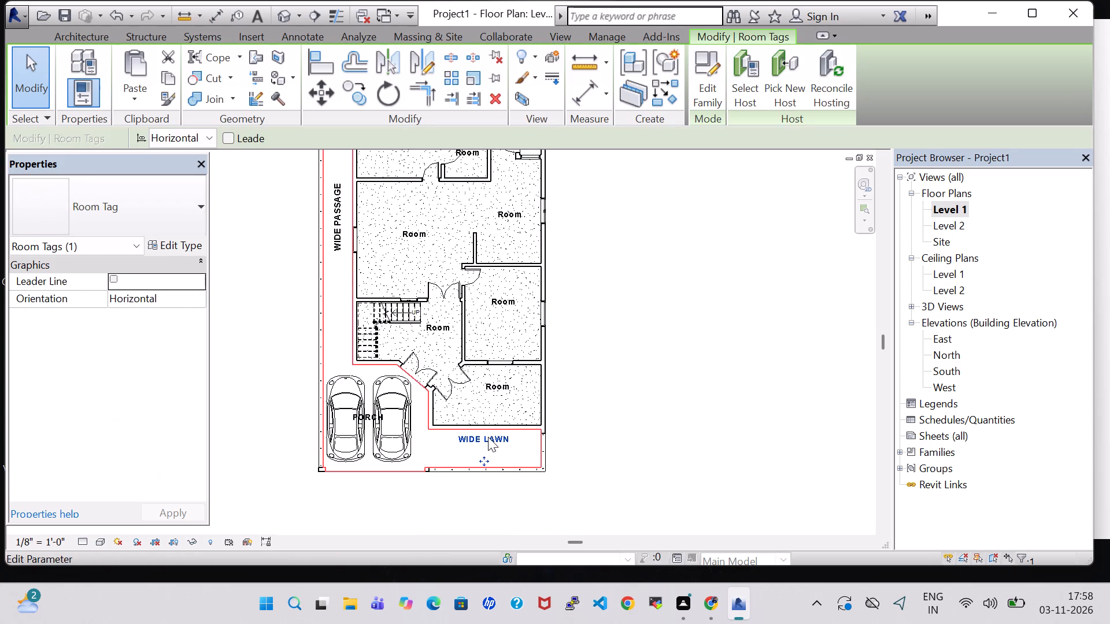
key("Down")
key("Down")
left_click(728, 411)
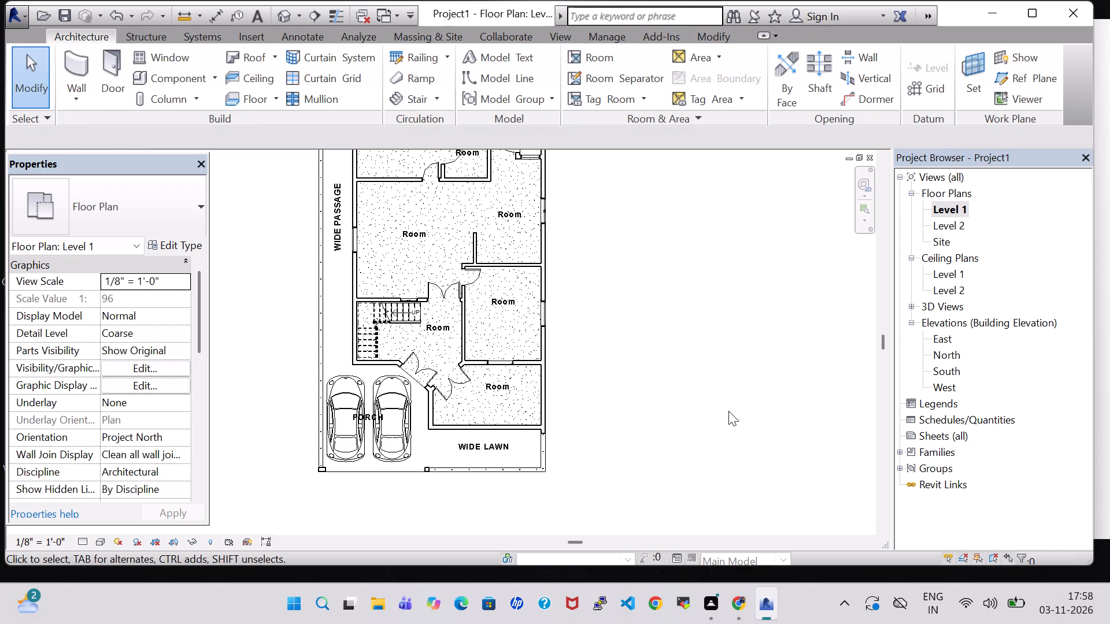
Rename the room beside the staircase, behind the angled entrance doors, as ENT.LOBBY.
middle_click_drag(721, 313, 717, 436)
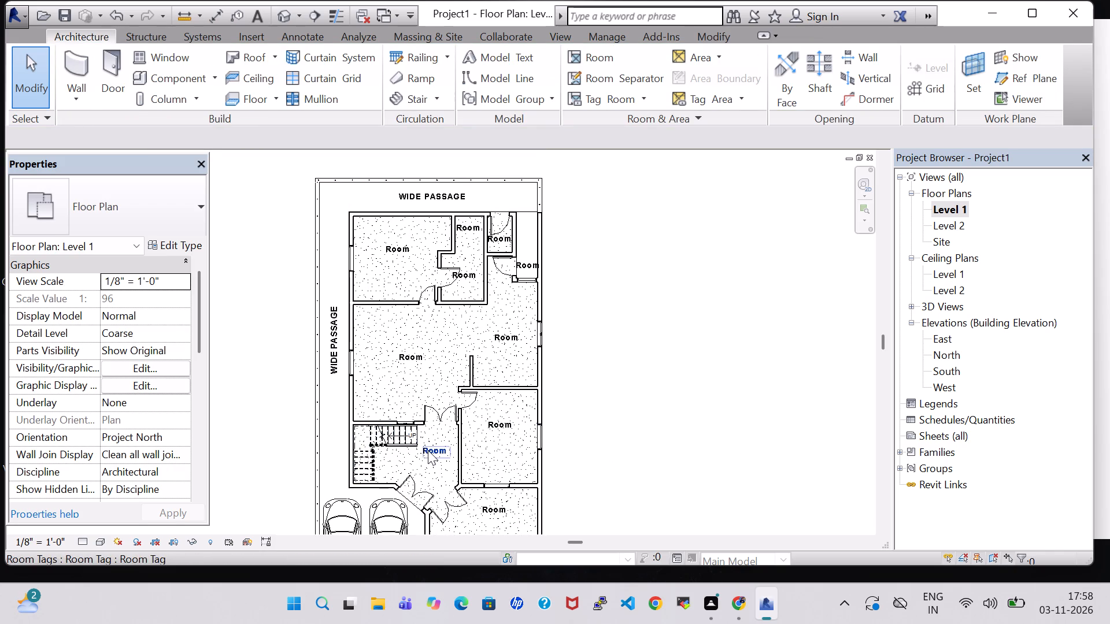
middle_click_drag(428, 450, 454, 405)
double_click(462, 402)
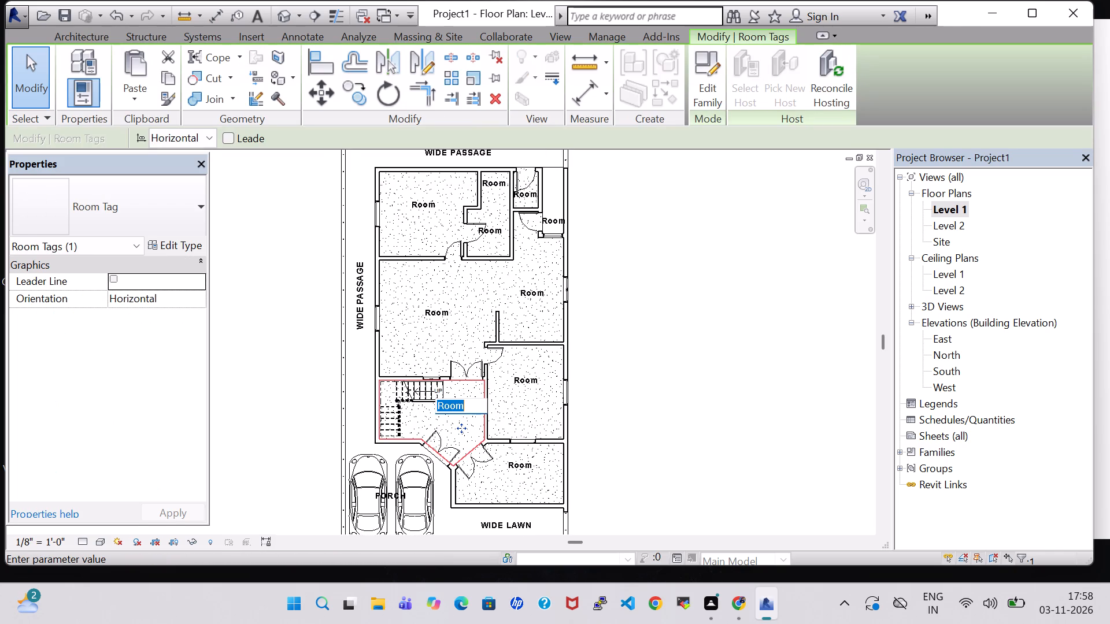
key("BackSpace")
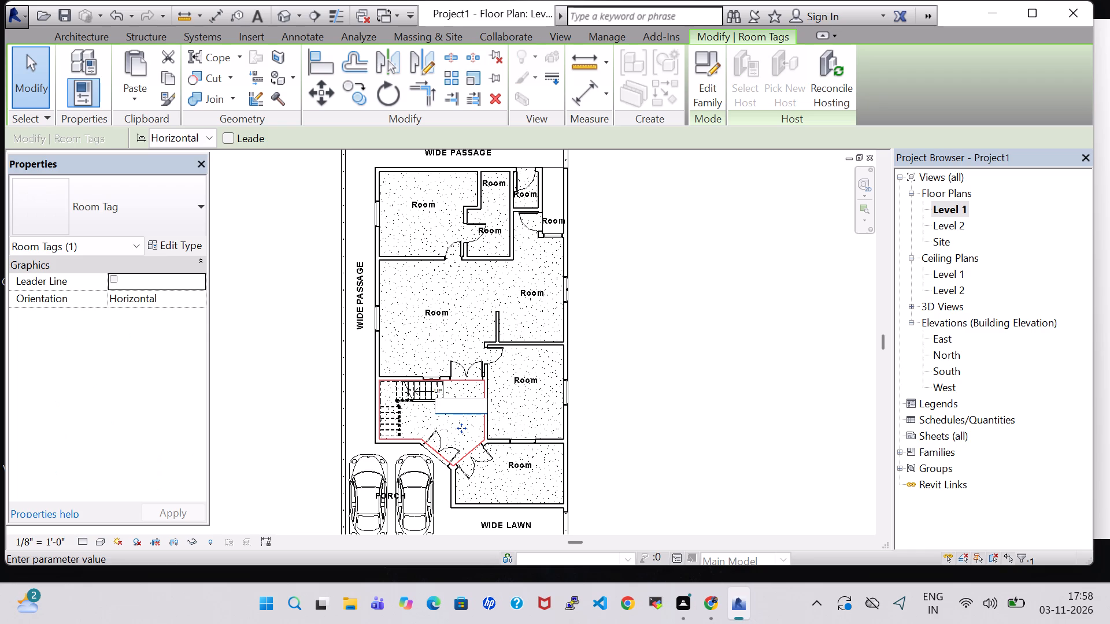
type("ENT")
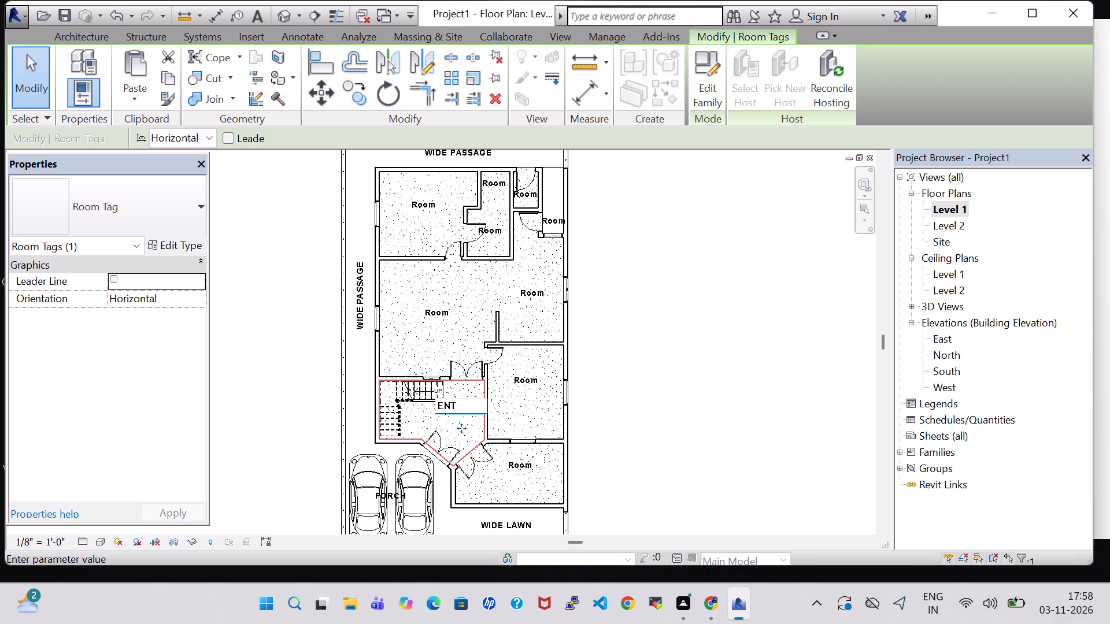
key("period")
type("LOBBY")
key("Return")
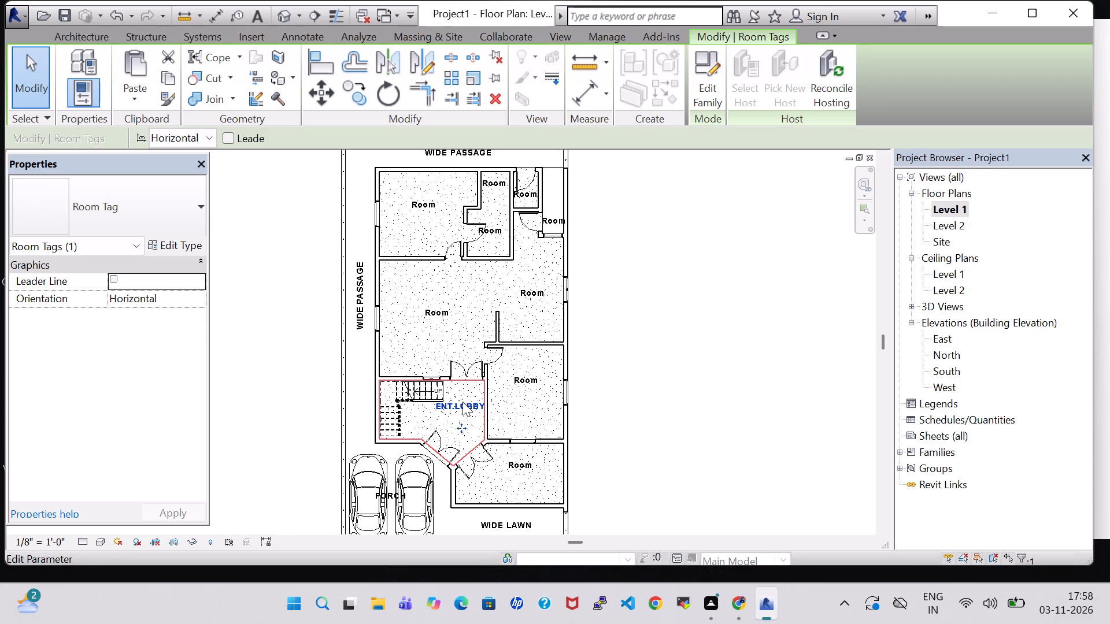
Nudge the ENT.LOBBY tag down and slightly left, clear of the stair, and deselect it.
key("Down")
key("Left")
key("Down")
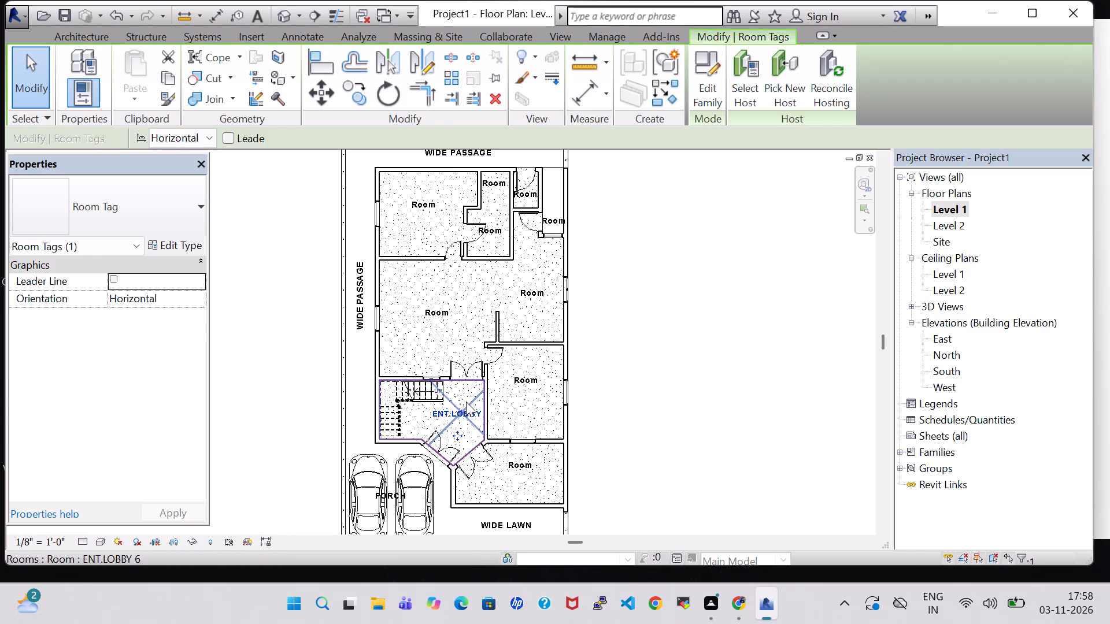
left_click(716, 389)
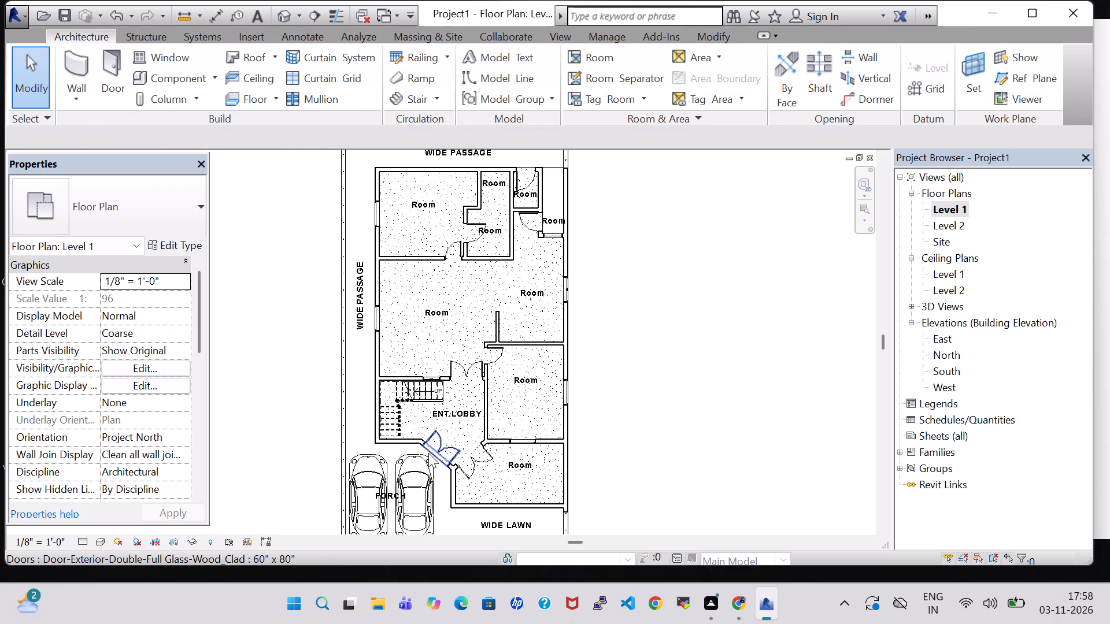
Rename the room adjoining the entrance lobby on the side away from the stairs as DINNING and deselect its tag.
scroll(428, 453, "up", 4)
double_click(606, 323)
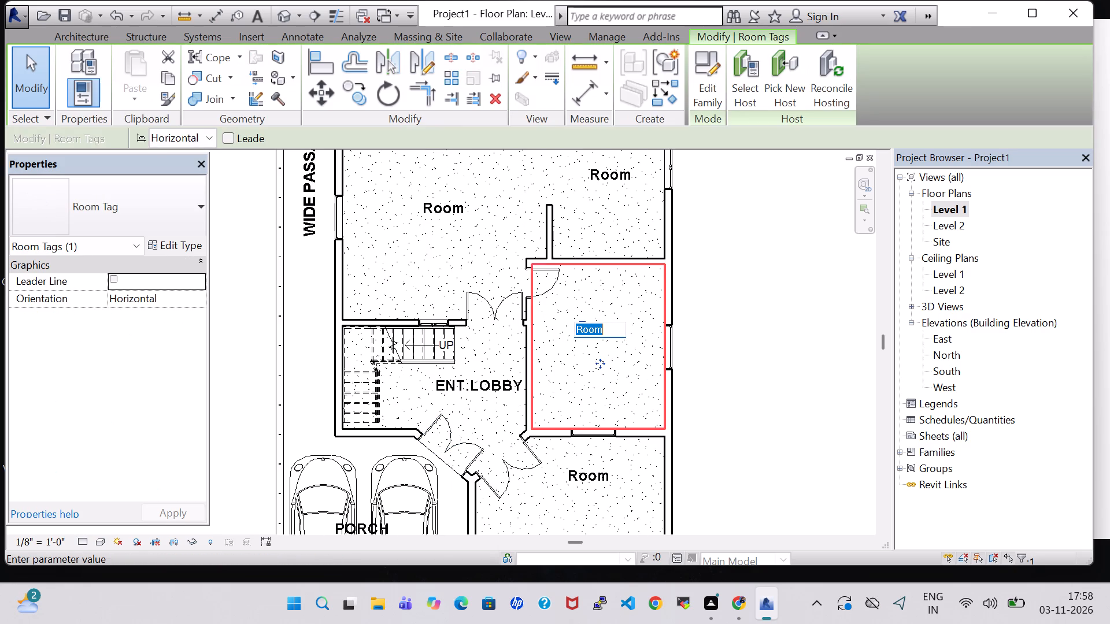
key("BackSpace")
type("DINNING")
key("Return")
left_click(694, 308)
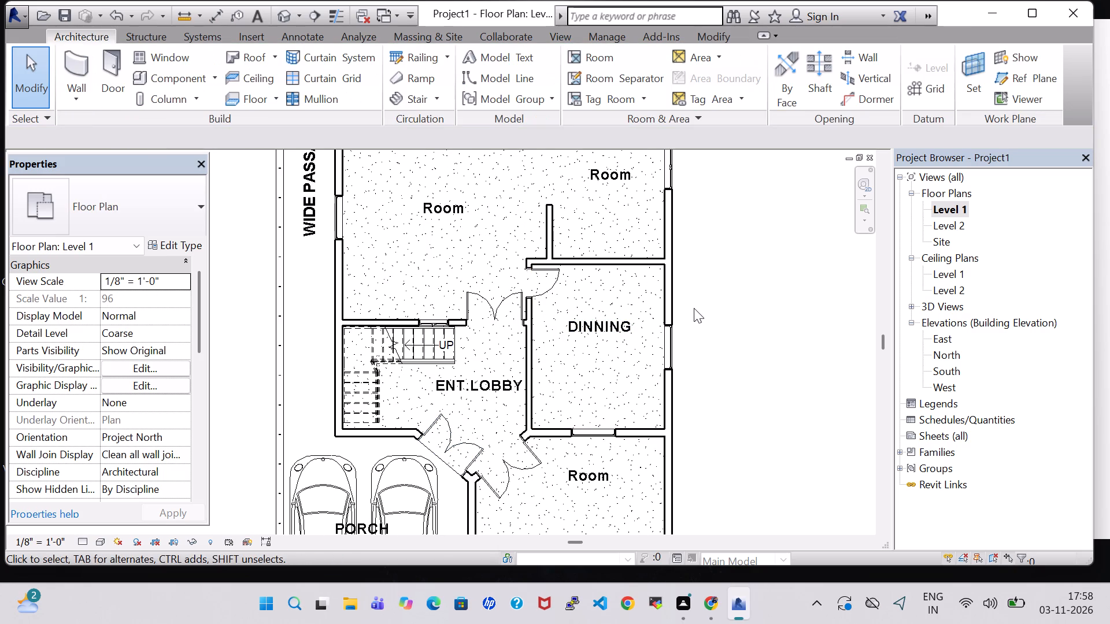
Rename the large central room behind the entrance lobby as LOUNGE, nudging its tag slightly up.
scroll(694, 308, "down", 3)
double_click(532, 244)
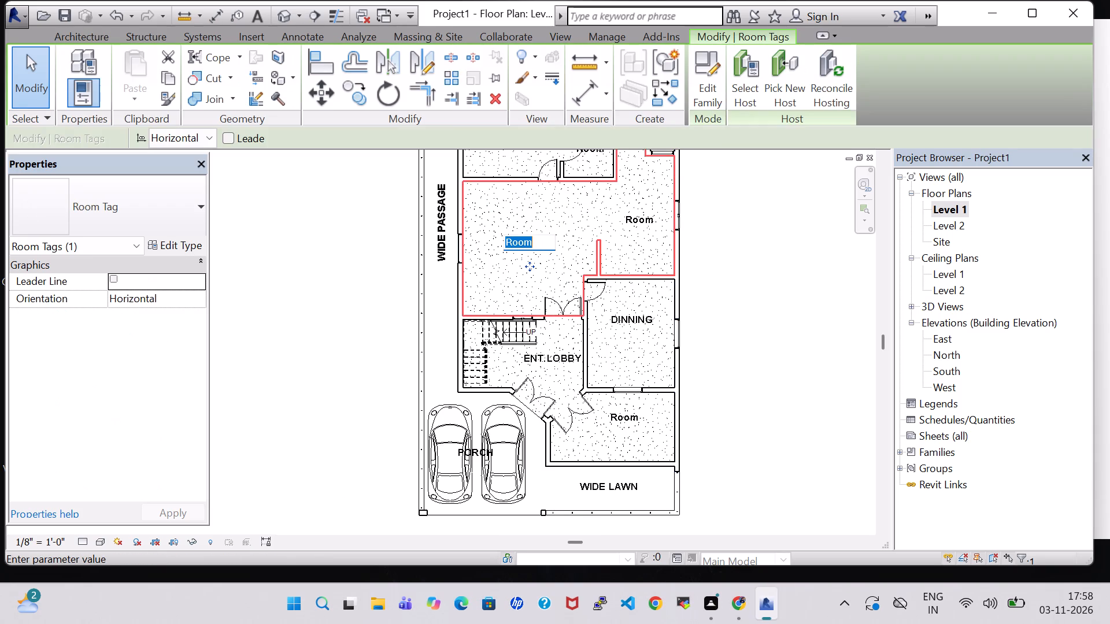
key("BackSpace")
type("LOUNAGE")
key("Return")
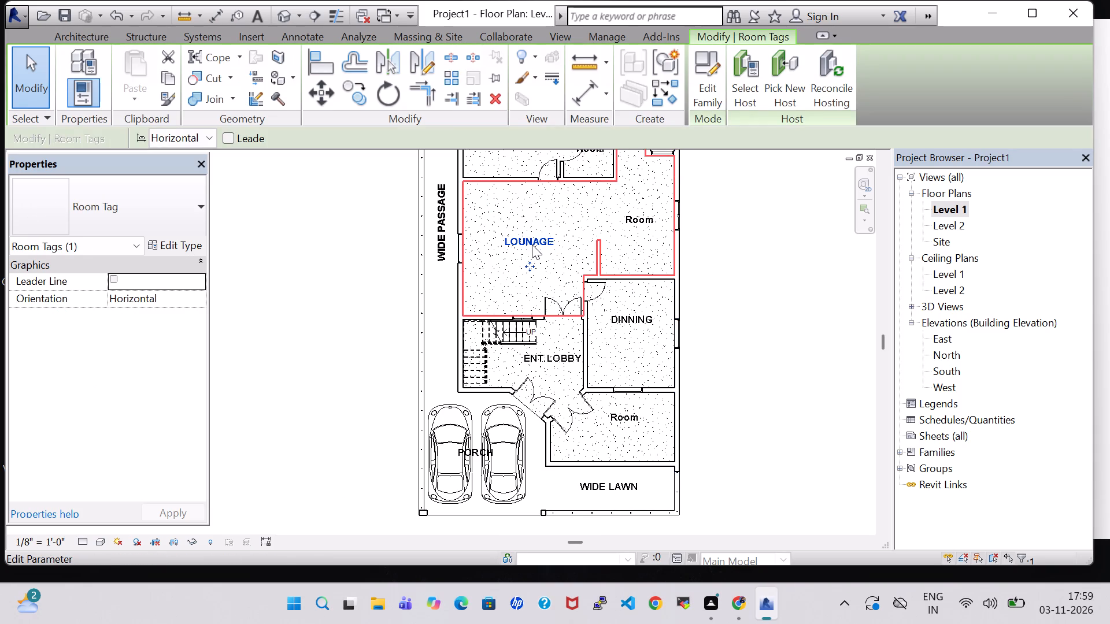
key("Up")
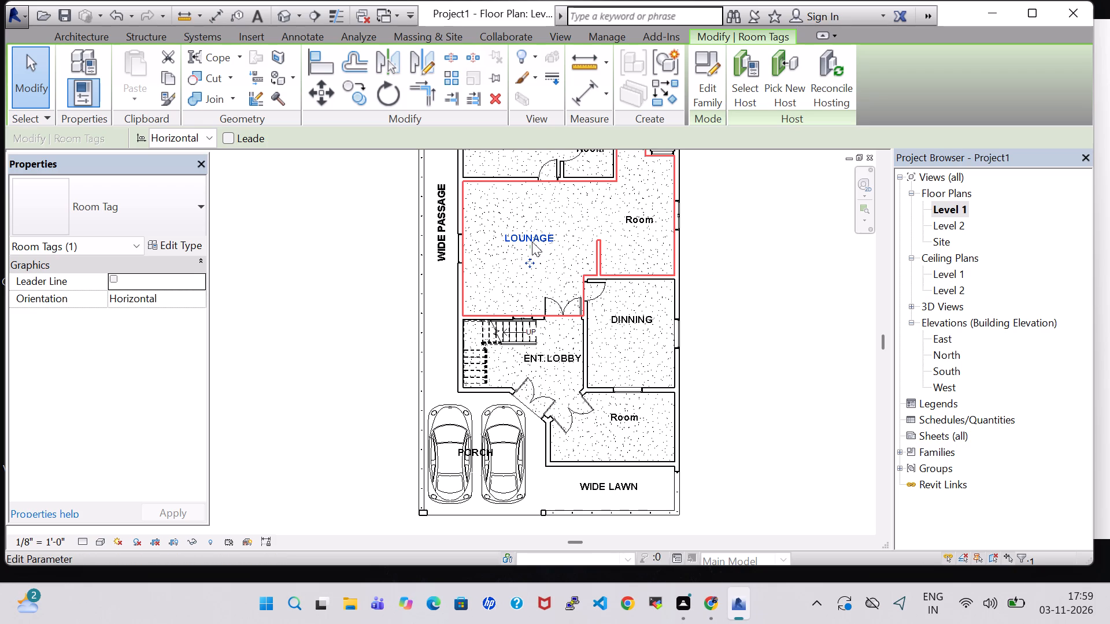
double_click(532, 240)
key("BackSpace")
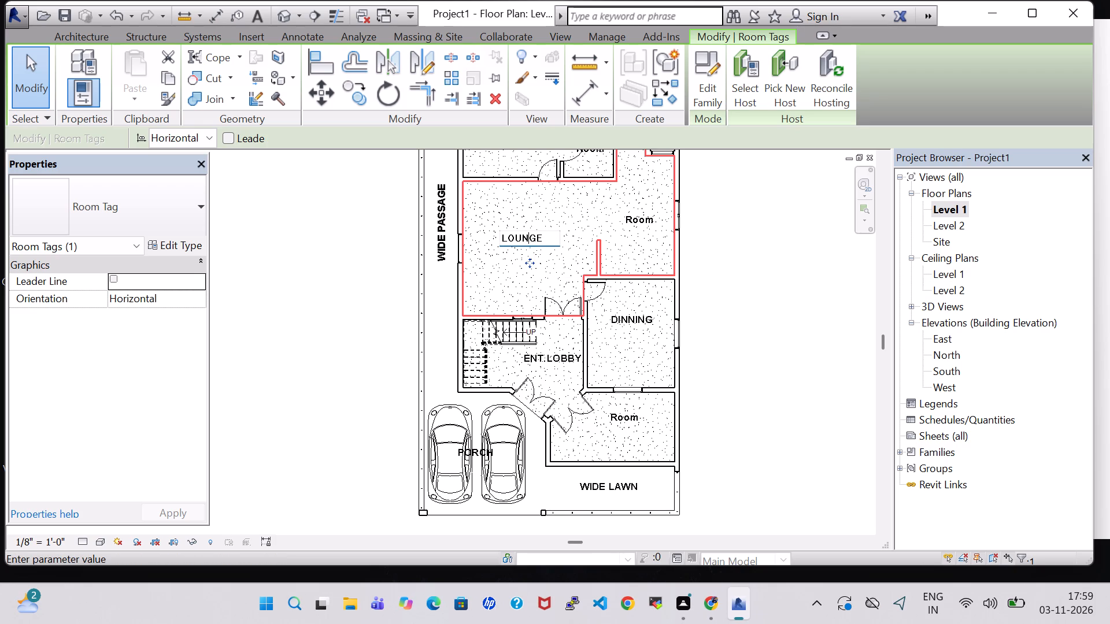
key("Return")
Move the LOUNGE tag up and left into the upper part of the room, and deselect it.
key("Left")
key("Left")
key("Left")
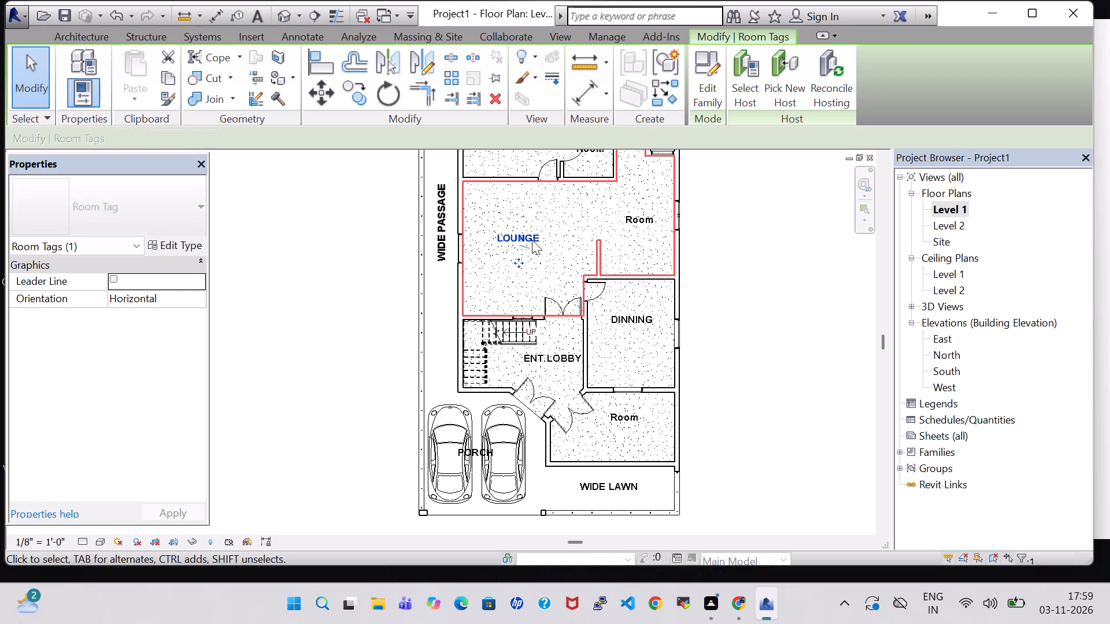
key("Left")
key("Left")
key("Left")
key("Up")
key("Up")
key("Up")
key("Up")
key("Up")
key("Up")
key("Up")
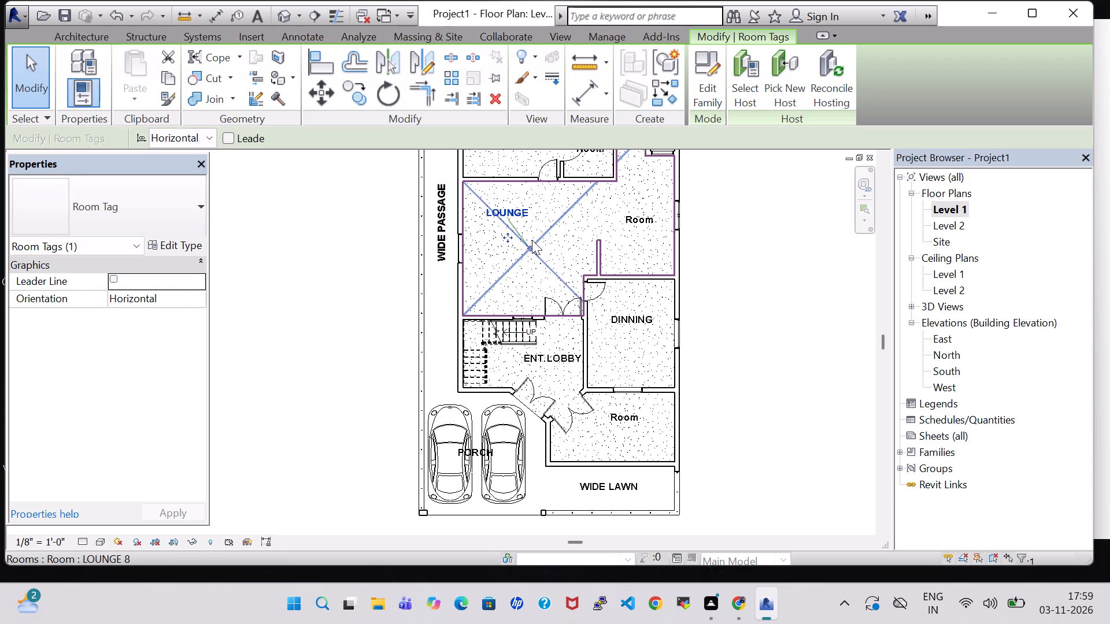
key("Up")
key("Right")
key("Right")
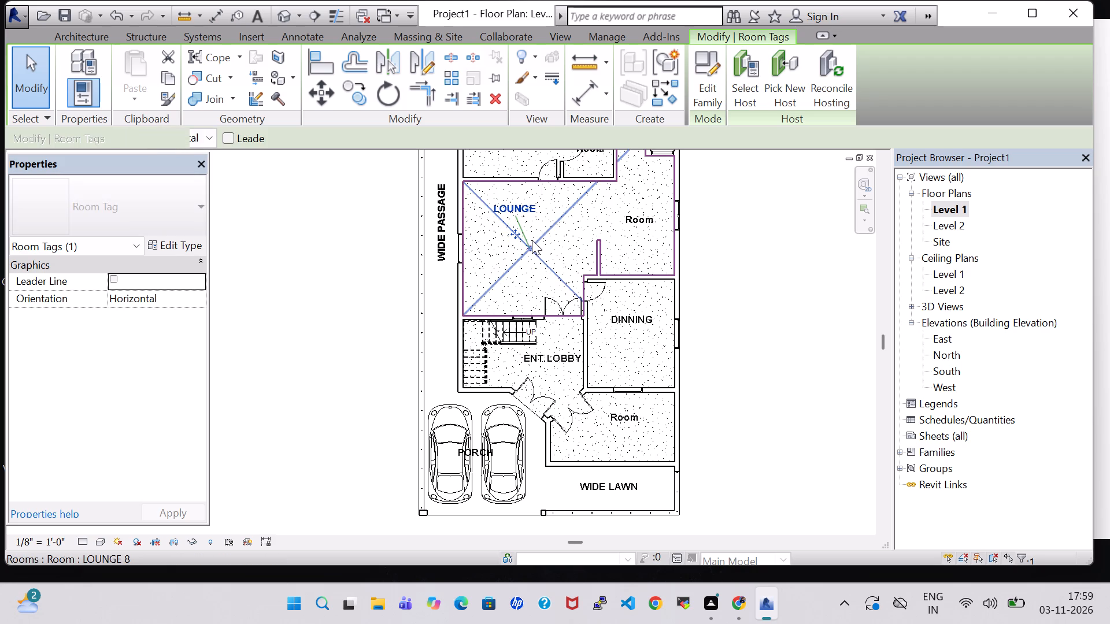
left_click(767, 251)
Rename the tagged room in the partitioned area beside the lounge as KITCHEN and deselect its tag.
scroll(760, 248, "down", 2)
middle_click_drag(751, 244, 659, 388)
double_click(578, 377)
key("BackSpace")
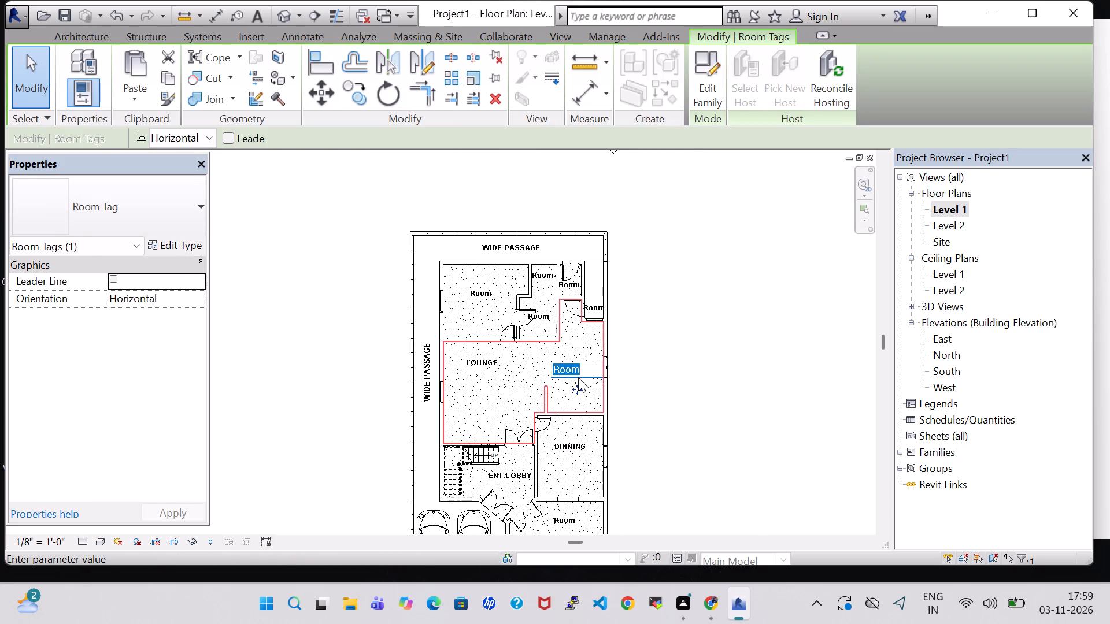
type("KITCHEN")
key("Return")
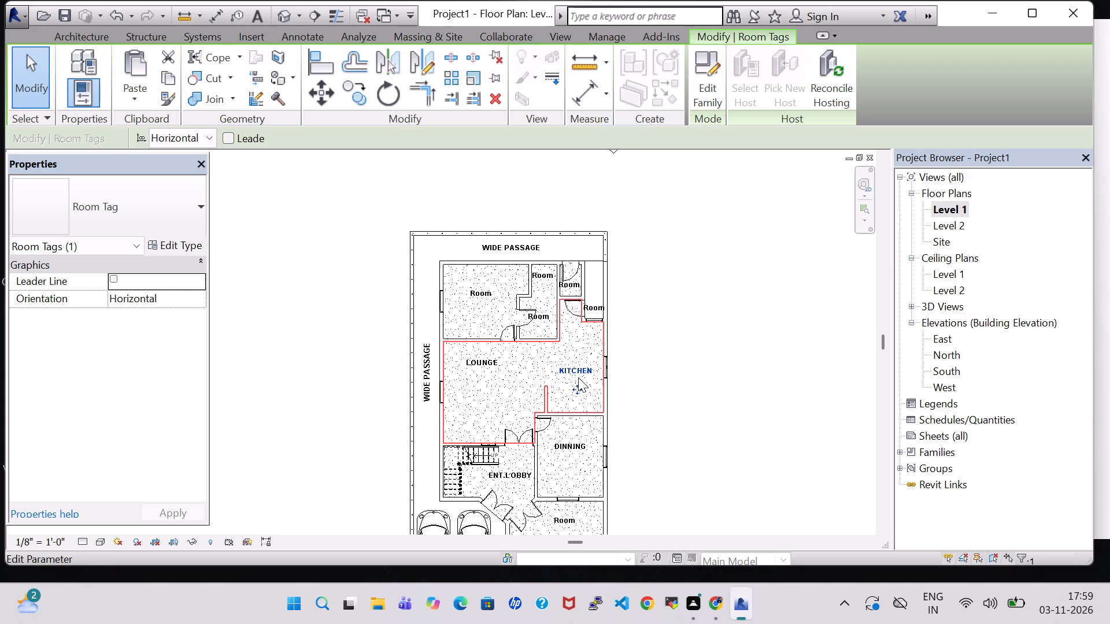
left_click(674, 278)
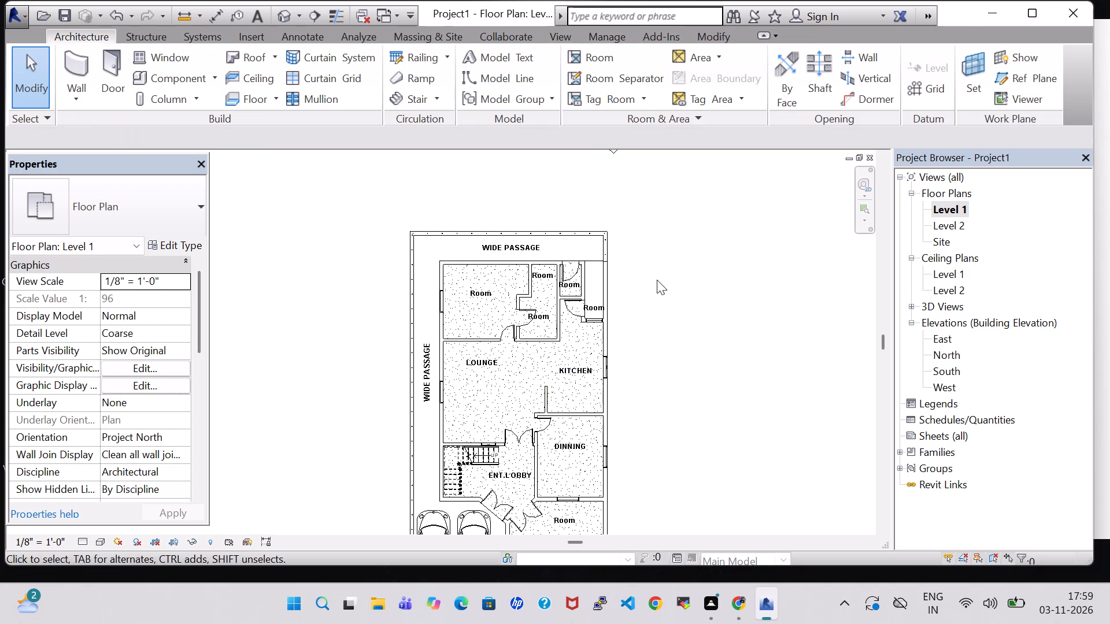
Rename the narrow open space at the rear corner beyond the kitchen as VER, nudge its tag up and slightly sideways, and deselect it.
scroll(523, 300, "up", 5)
double_click(669, 318)
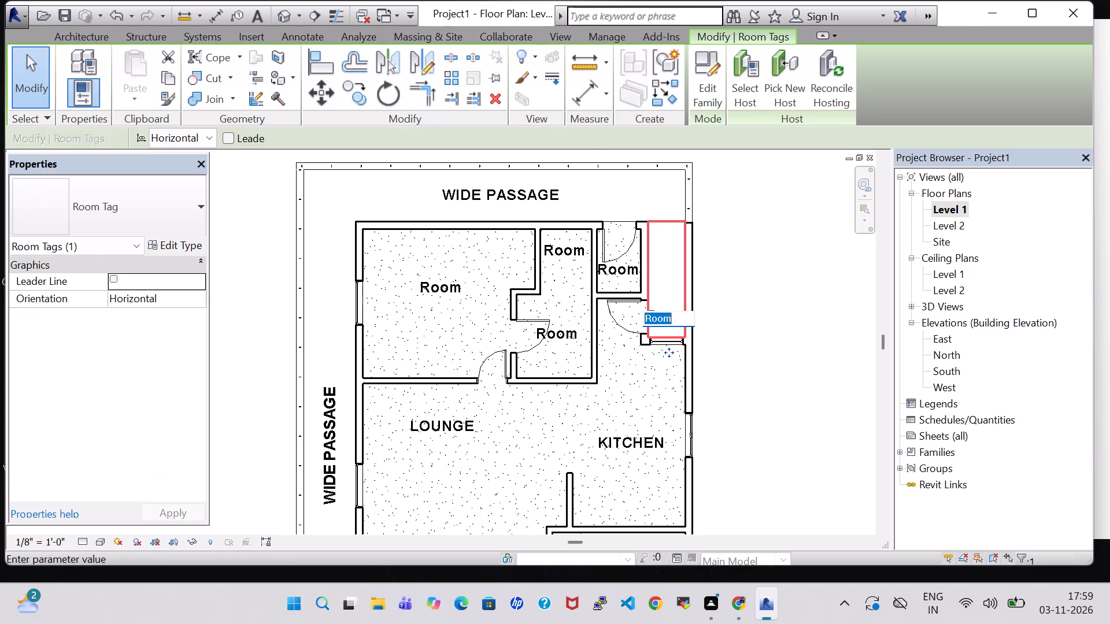
key("BackSpace")
type("VER")
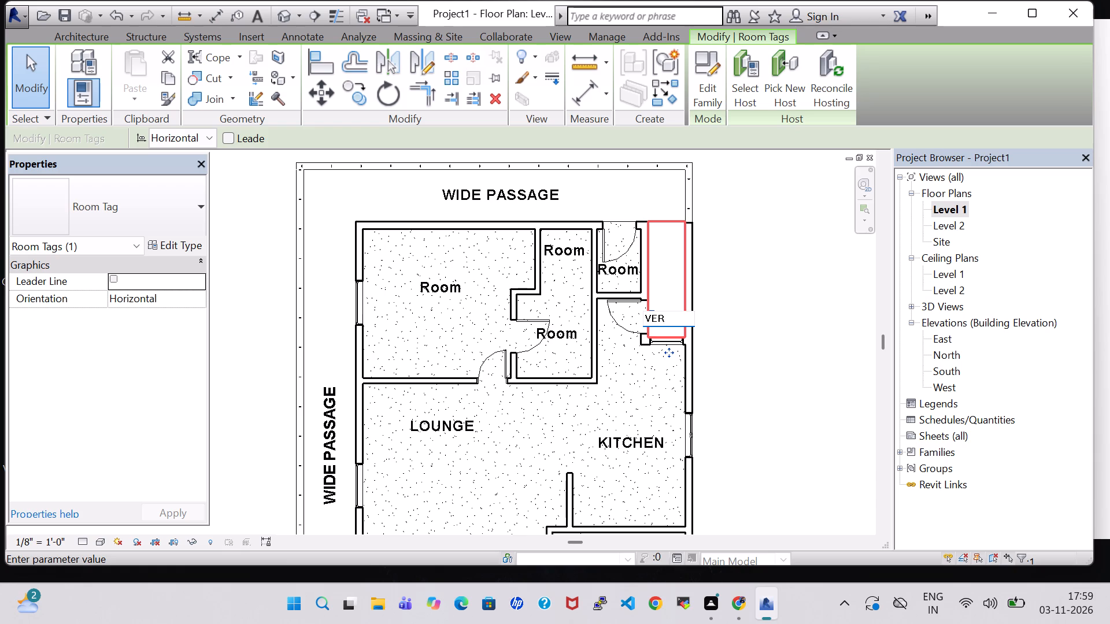
key("Return")
key("Left")
key("Up")
key("Up")
key("Up")
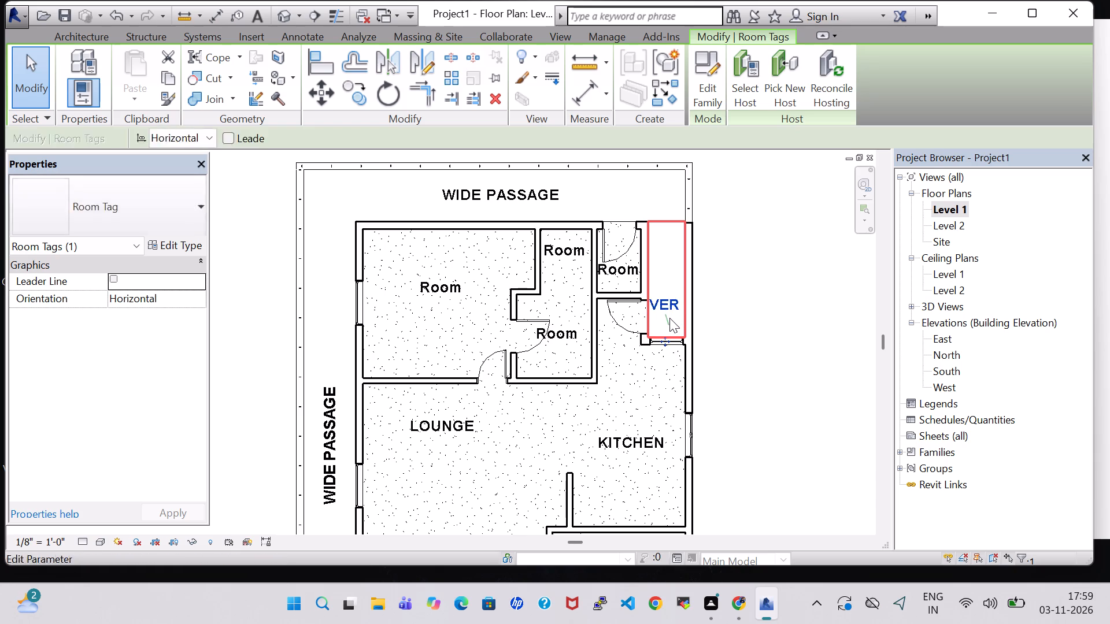
key("Up")
key("Up")
key("Up")
key("Up")
key("Right")
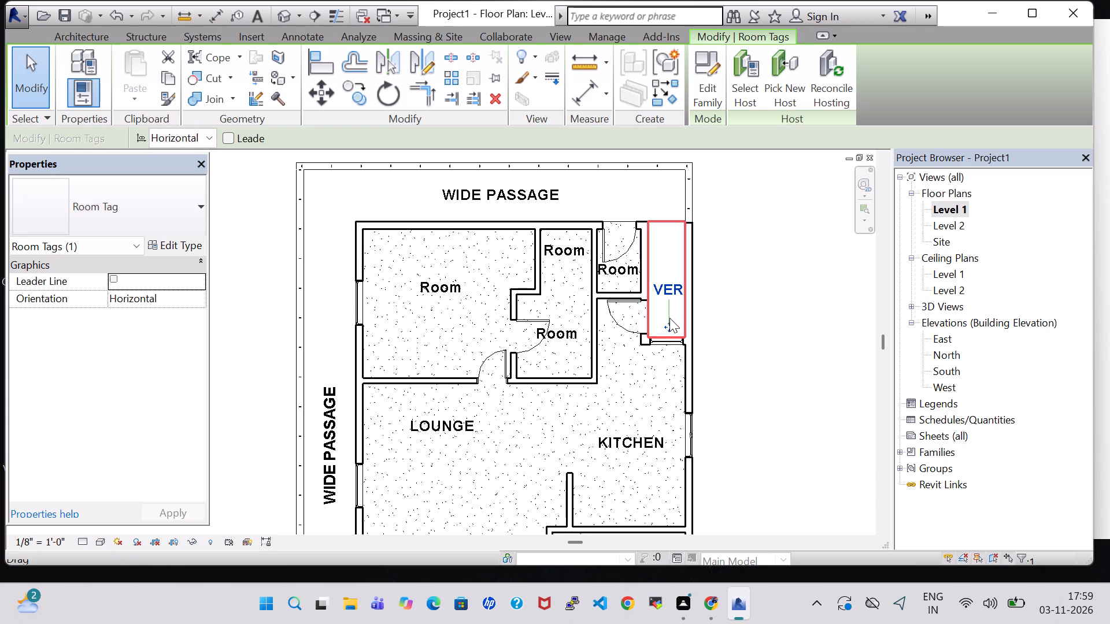
left_click(756, 328)
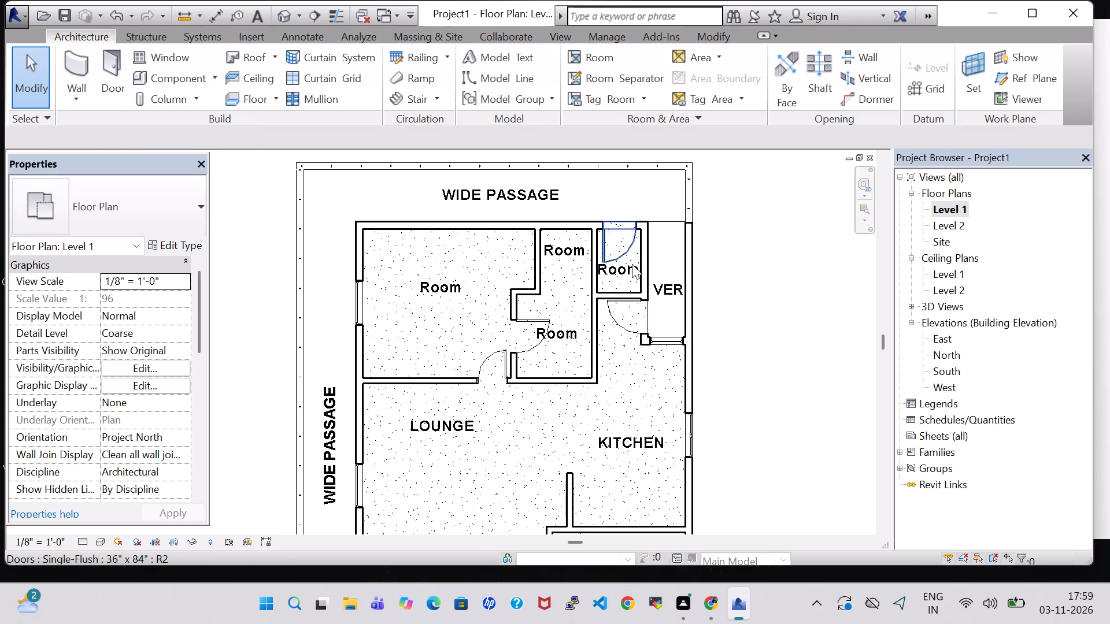
Rename the small room beside the VER space as W.C, nudge its tag slightly down, and deselect it.
left_click(630, 265)
left_click(734, 280)
double_click(627, 270)
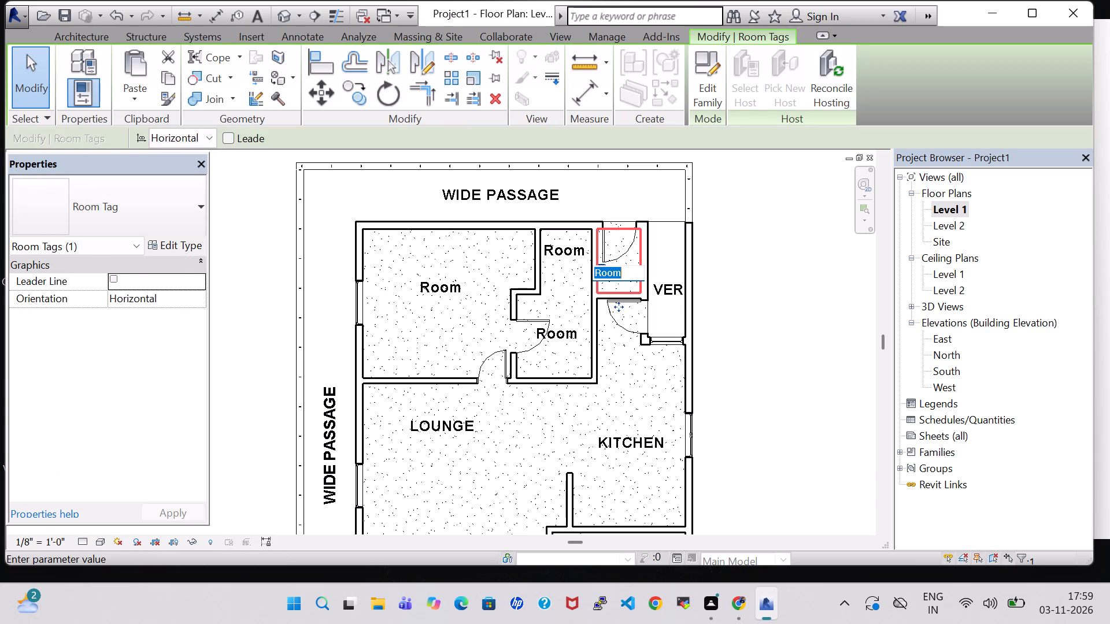
key("BackSpace")
key("w")
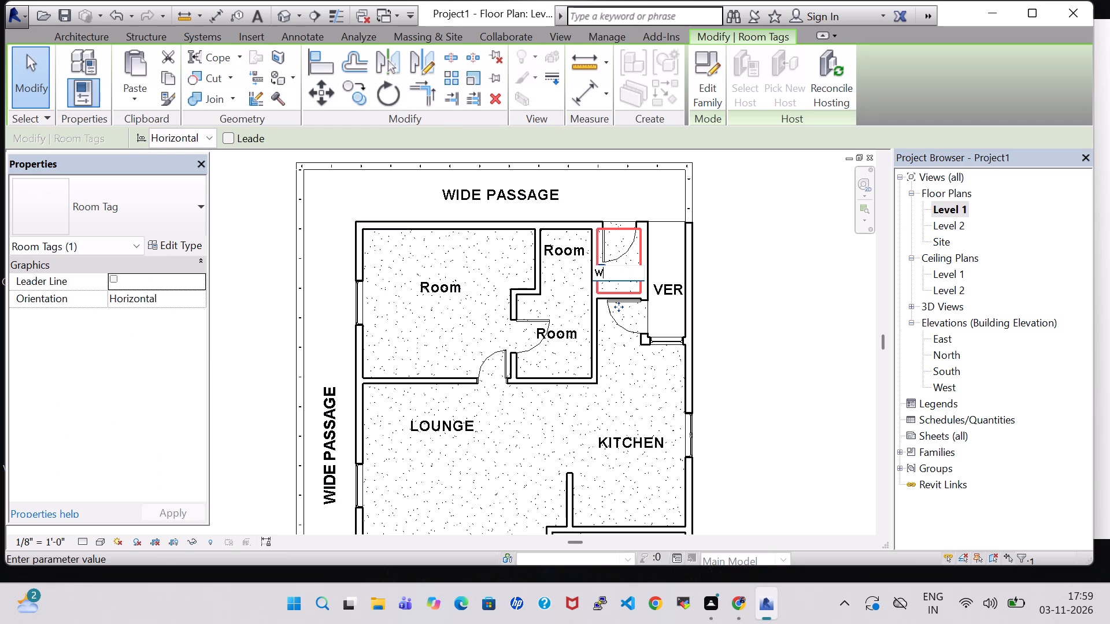
type(".C")
key("Return")
key("Down")
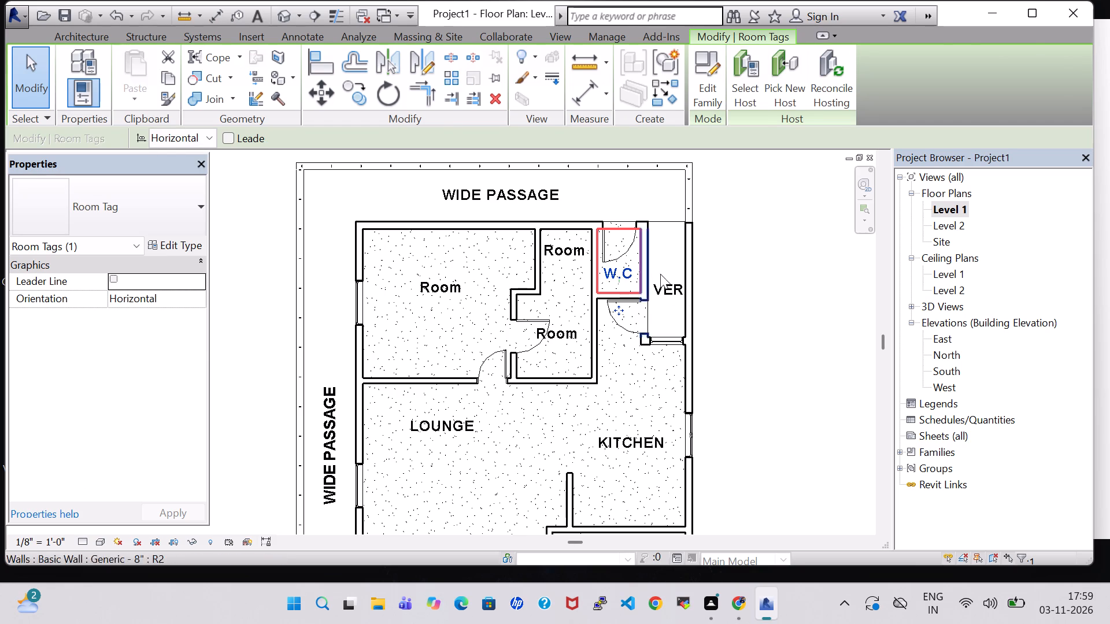
left_click(754, 278)
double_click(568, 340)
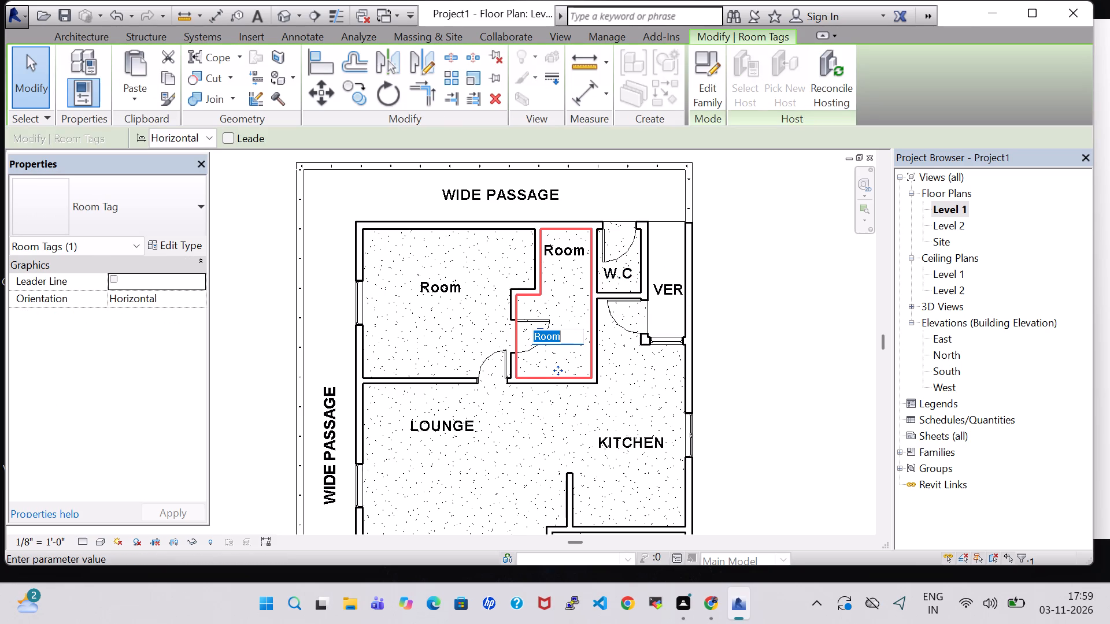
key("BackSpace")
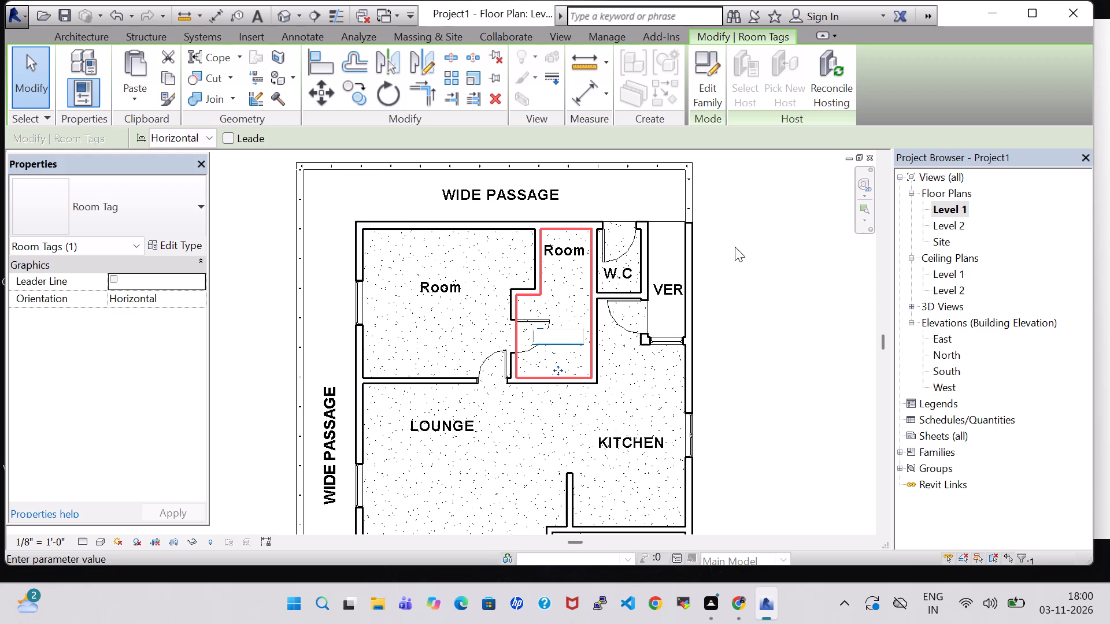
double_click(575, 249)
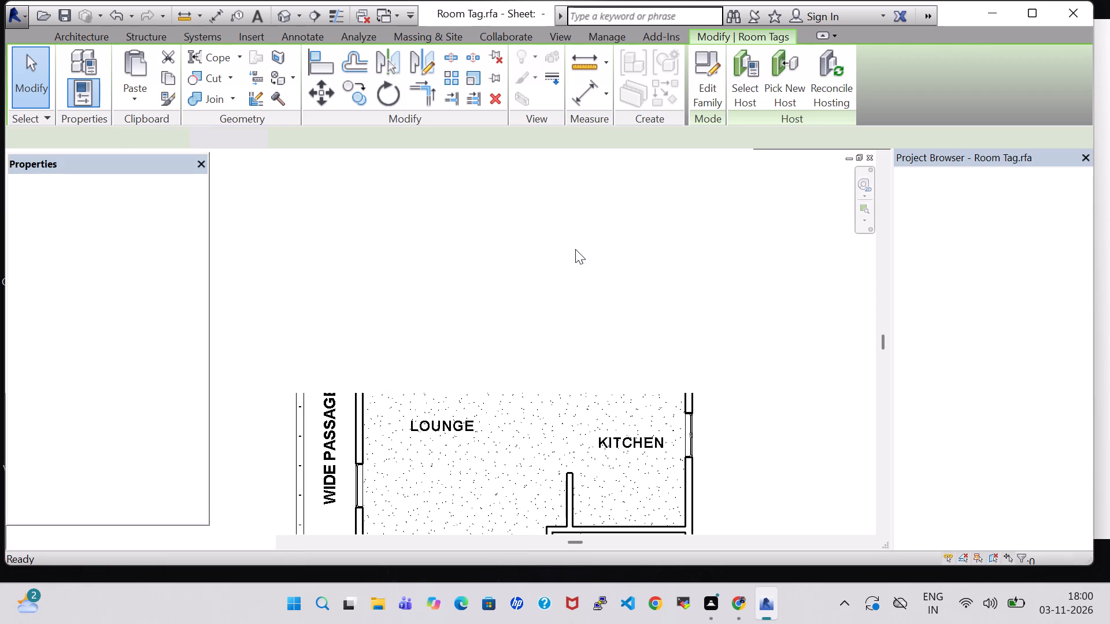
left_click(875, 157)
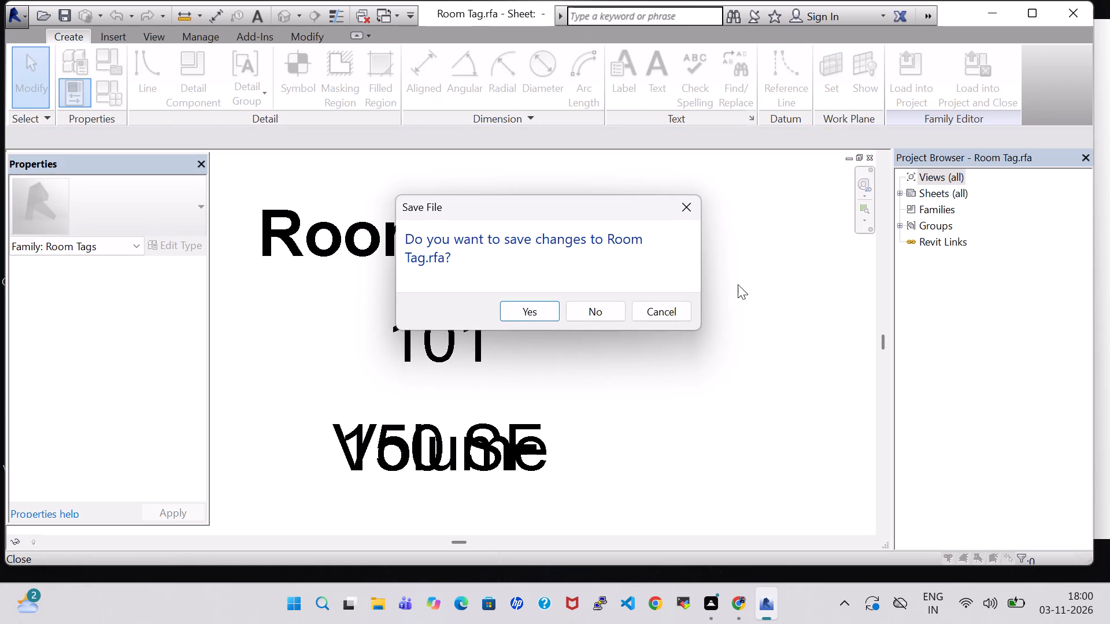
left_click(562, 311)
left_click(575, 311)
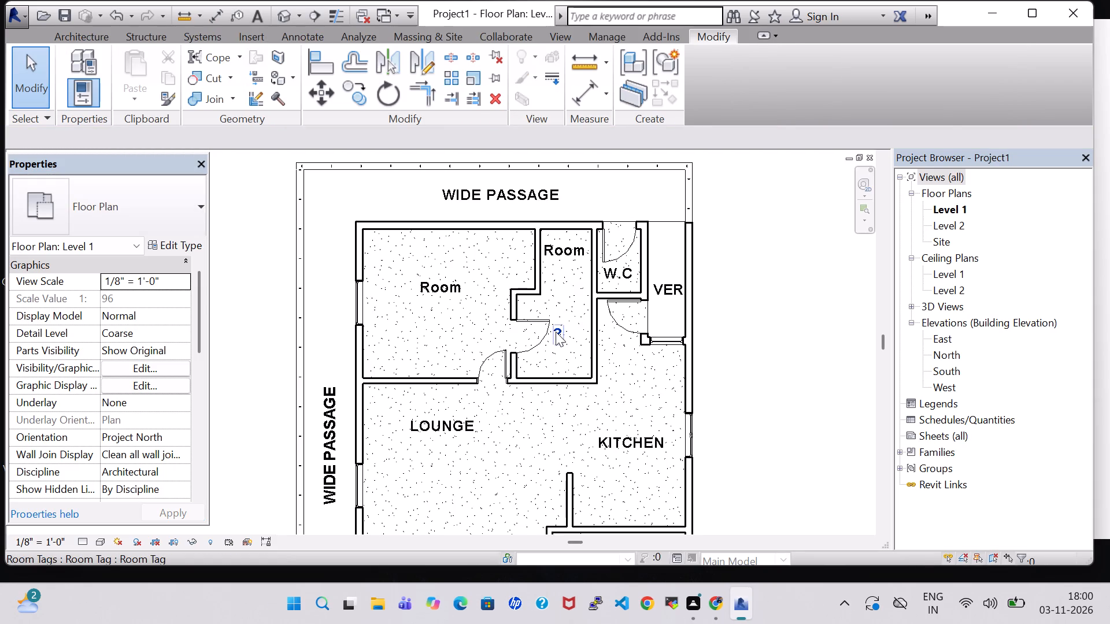
Rename the lower tag in the L-shaped room beside the large rear room as BATH and nudge it down, clear of the door swing.
left_click(556, 332)
left_click(556, 332)
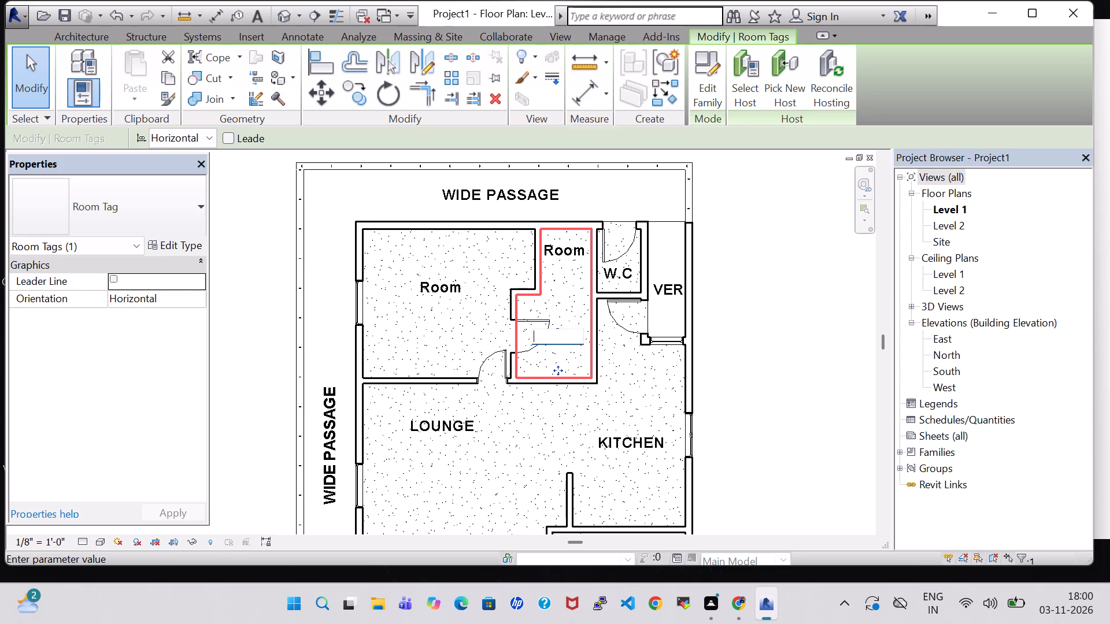
type("BAR")
key("BackSpace")
type("TH")
key("Return")
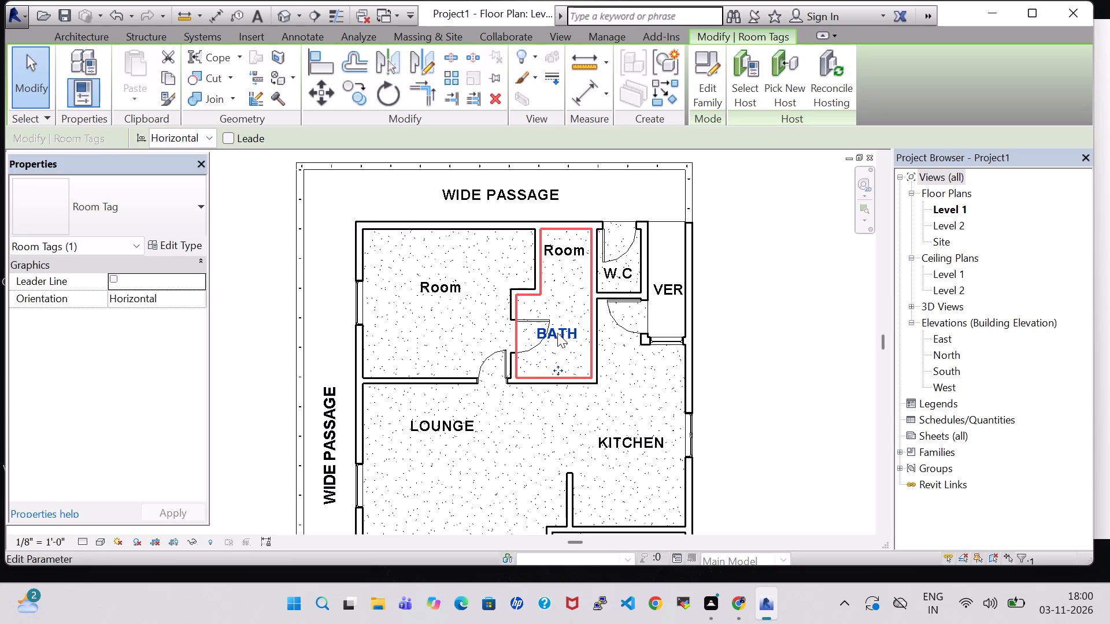
key("Down")
key("Down")
key("Down")
key("Down")
key("Down")
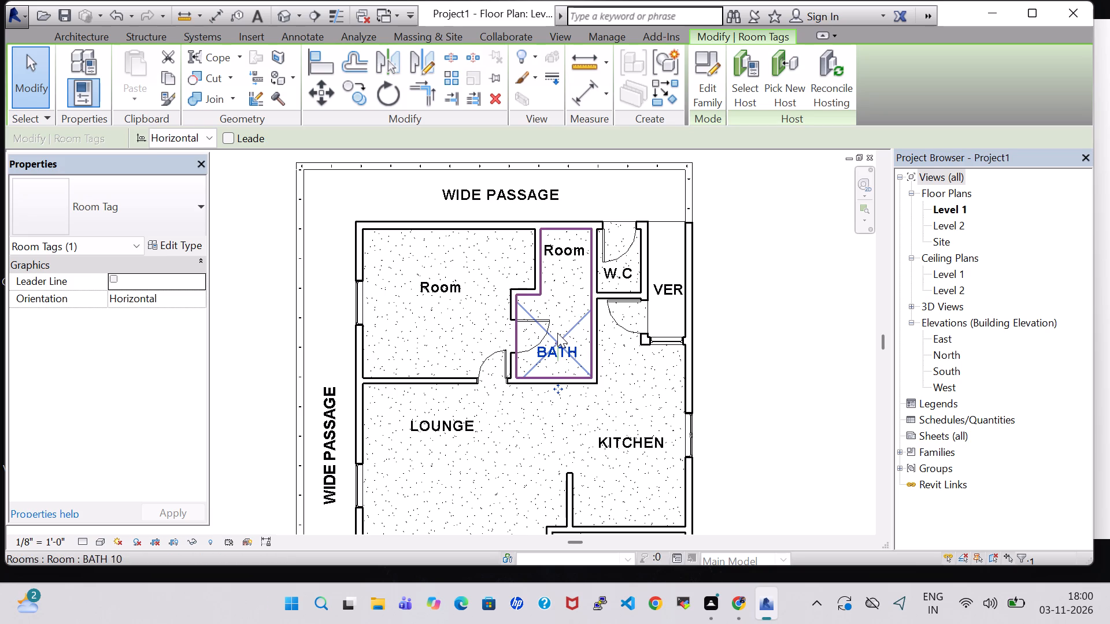
key("Down")
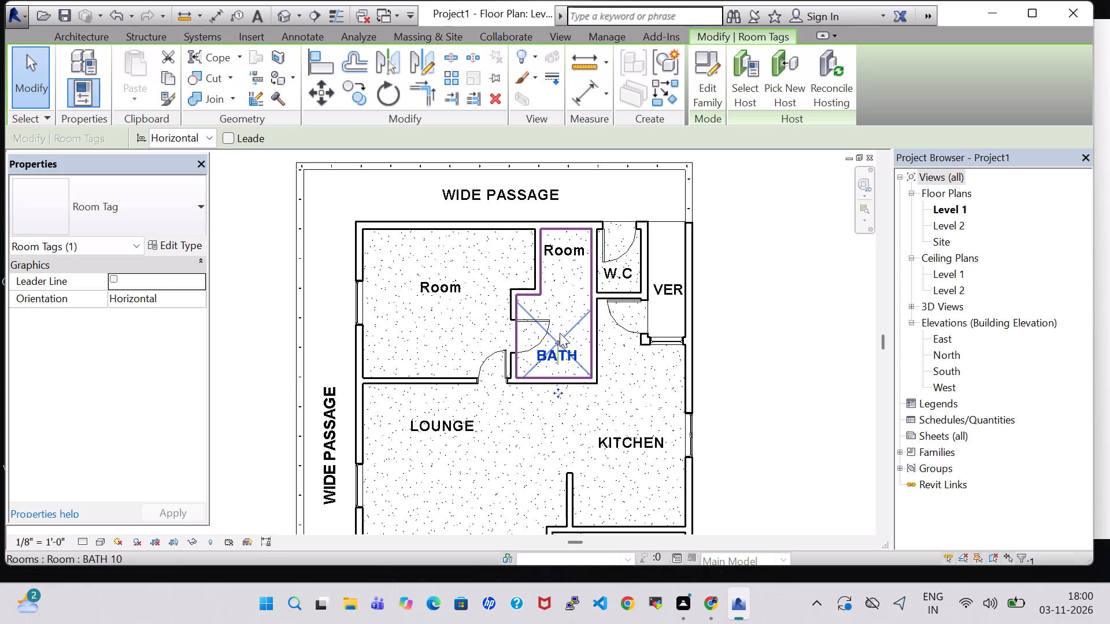
Rename the upper tag, in the narrow area above BATH, as W.C and deselect it.
double_click(567, 247)
key("BackSpace")
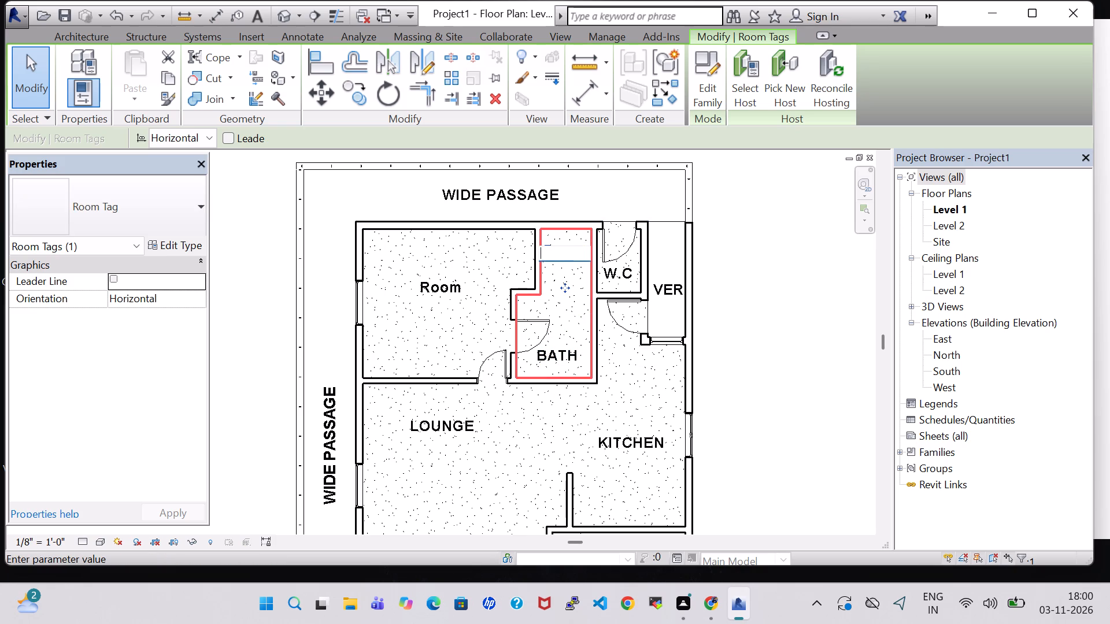
key("w")
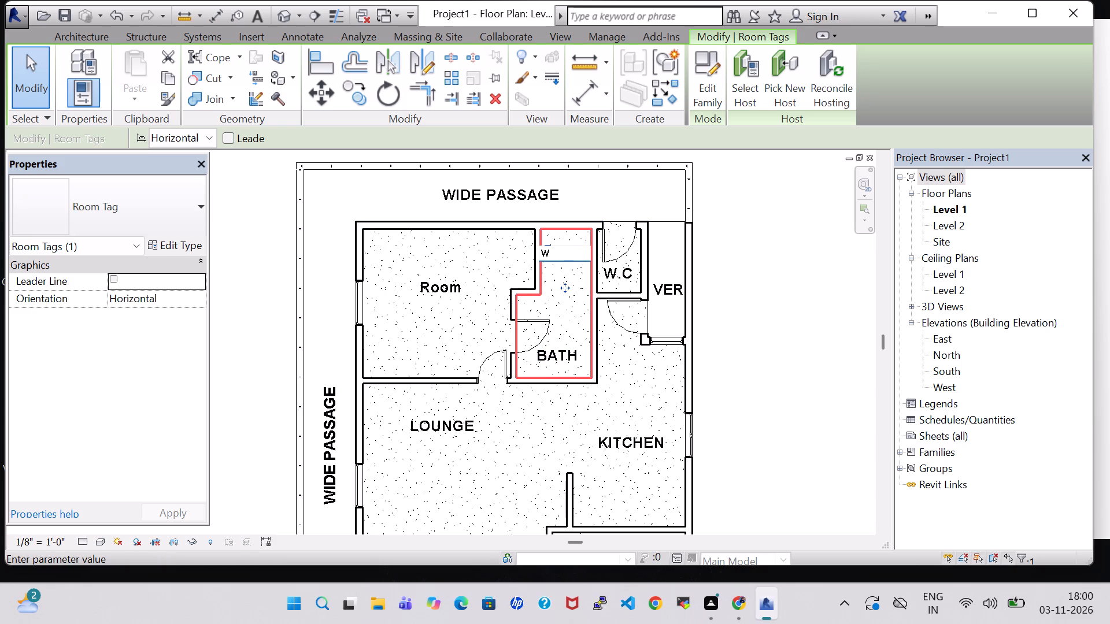
key("period")
key("c")
key("Return")
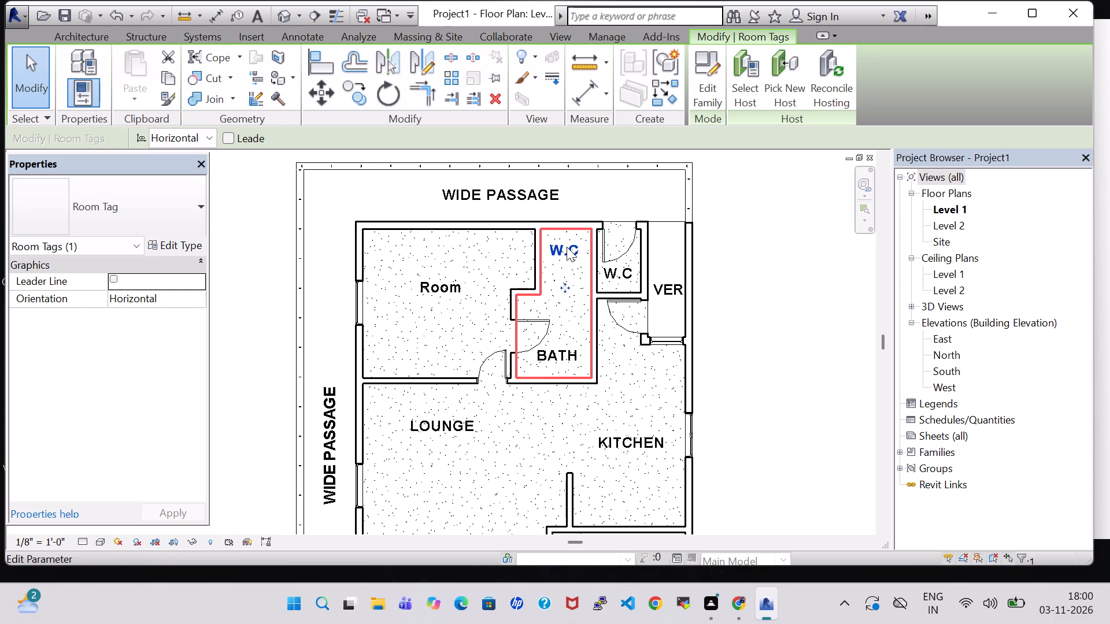
left_click(725, 278)
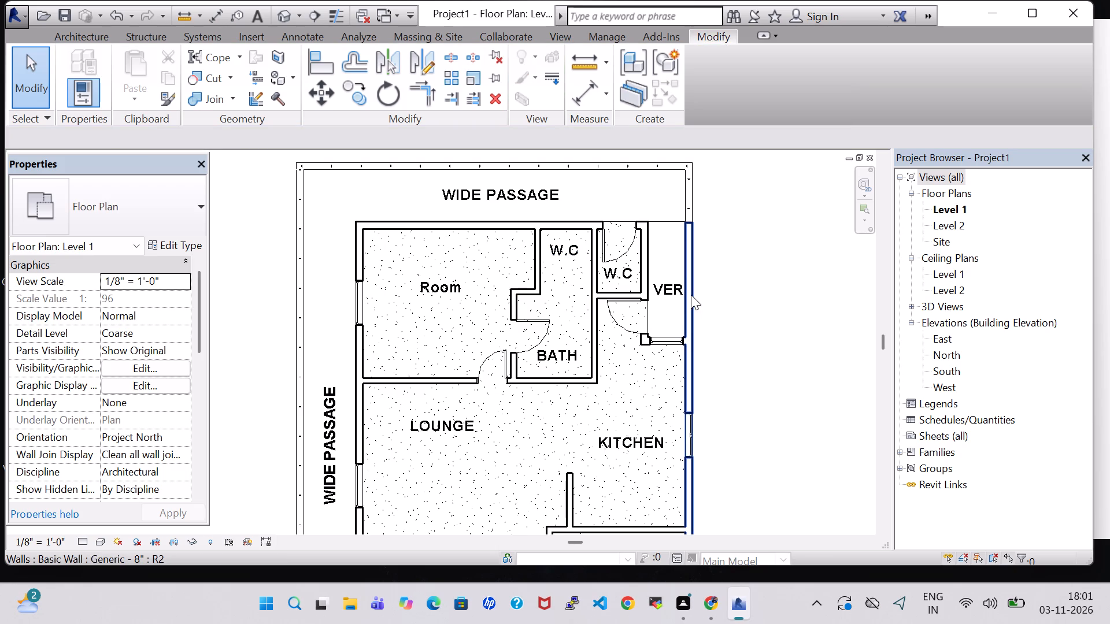
Rename the large rear room above the lounge as BED ROOM and deselect its tag.
double_click(443, 298)
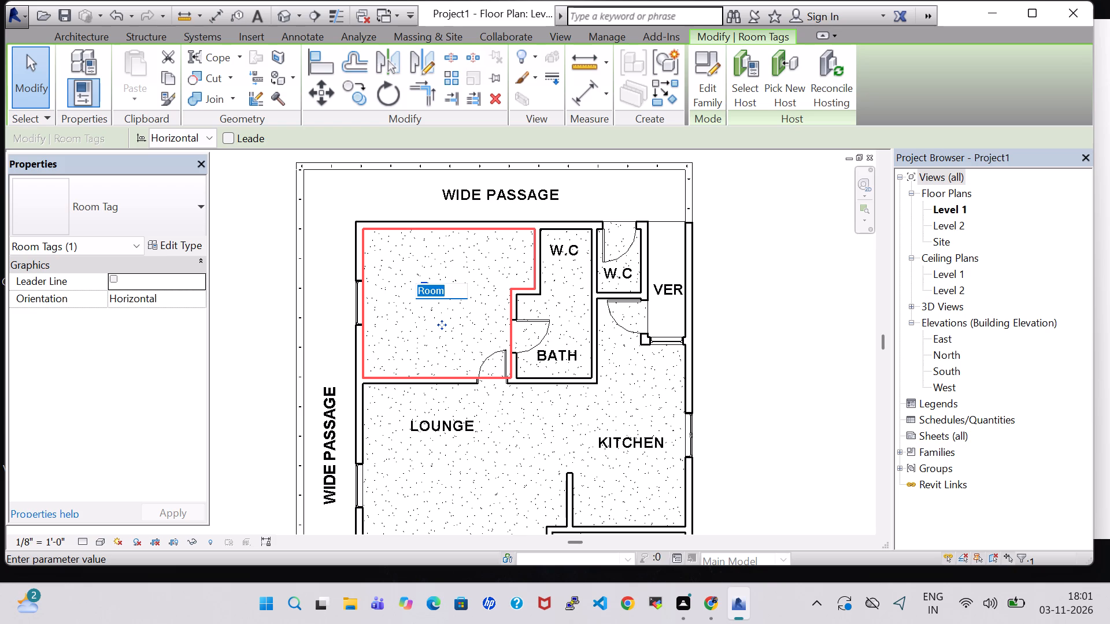
key("BackSpace")
type("BED ROOM")
key("Return")
left_click(808, 306)
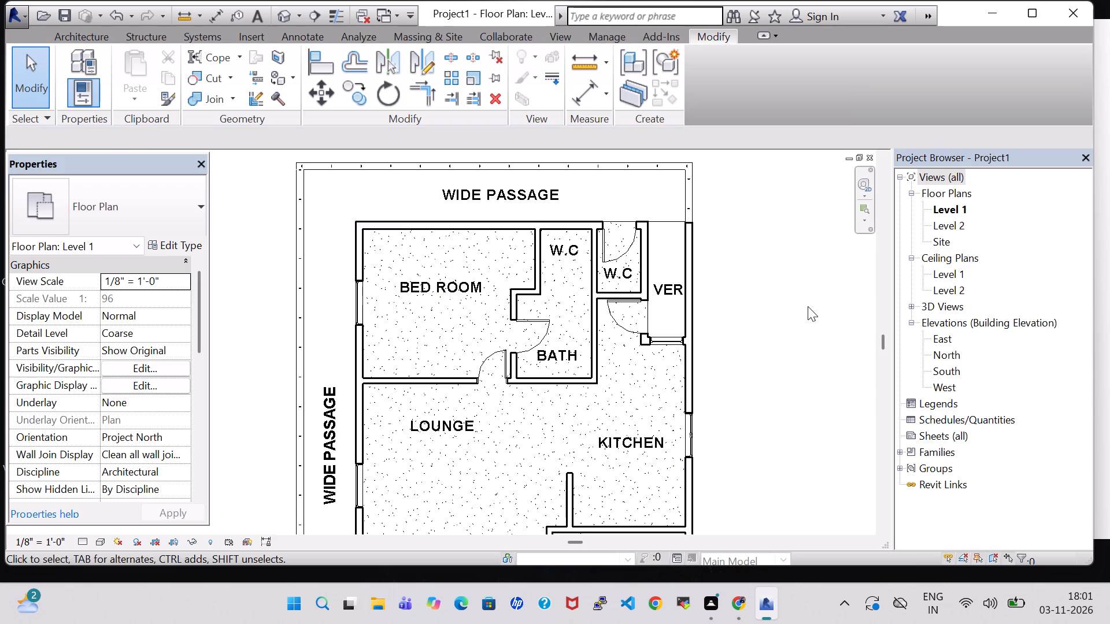
Review the whole Level 1 floor plan to check the names and placement of the room tags.
scroll(784, 304, "down", 4)
middle_click_drag(784, 306, 660, 272)
scroll(660, 272, "down", 2)
middle_click_drag(702, 356, 674, 330)
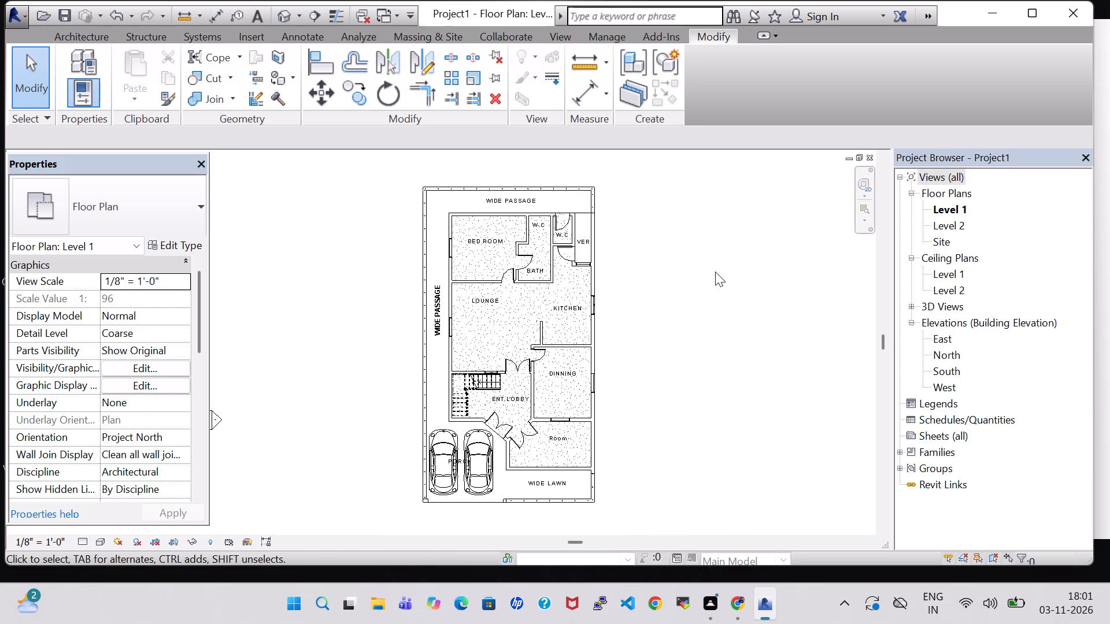
scroll(698, 273, "up", 1)
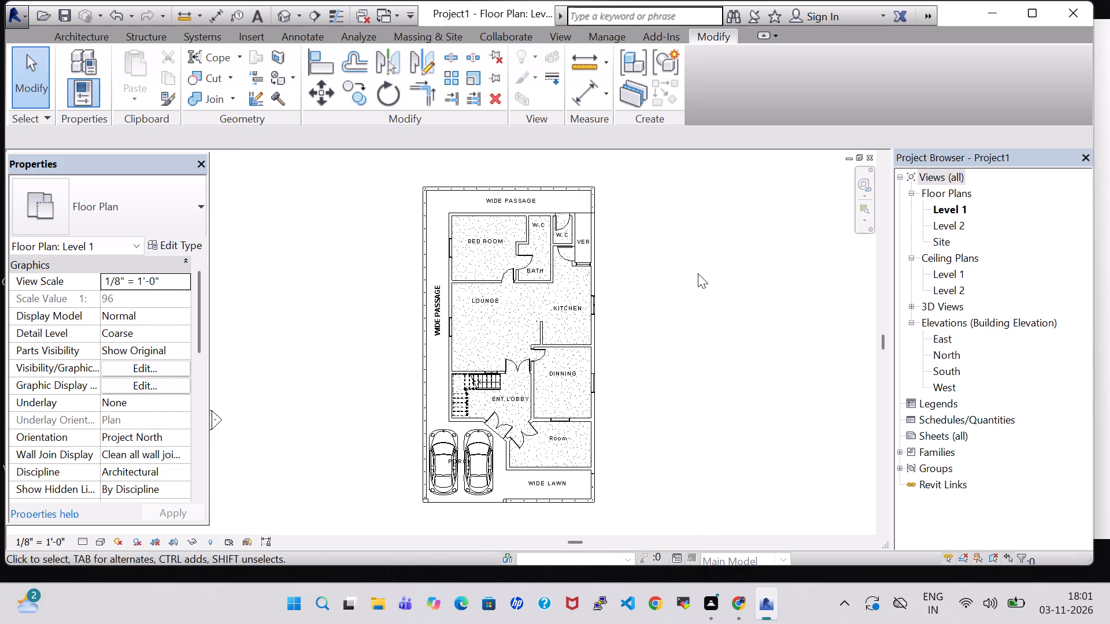
middle_click_drag(700, 273, 731, 270)
scroll(723, 272, "down", 1)
middle_click_drag(723, 272, 711, 268)
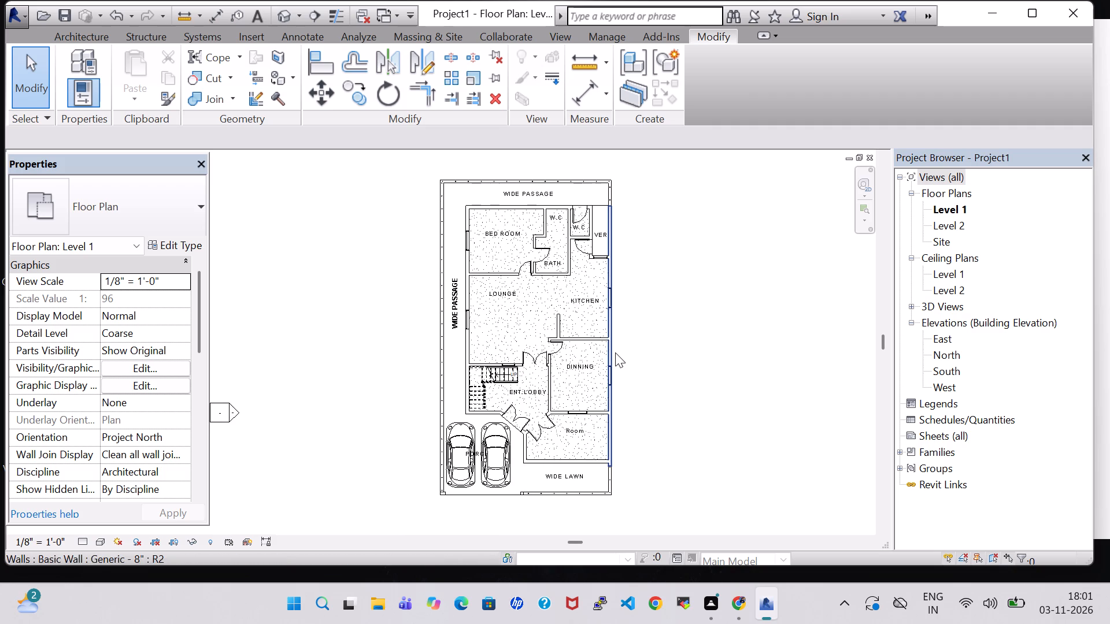
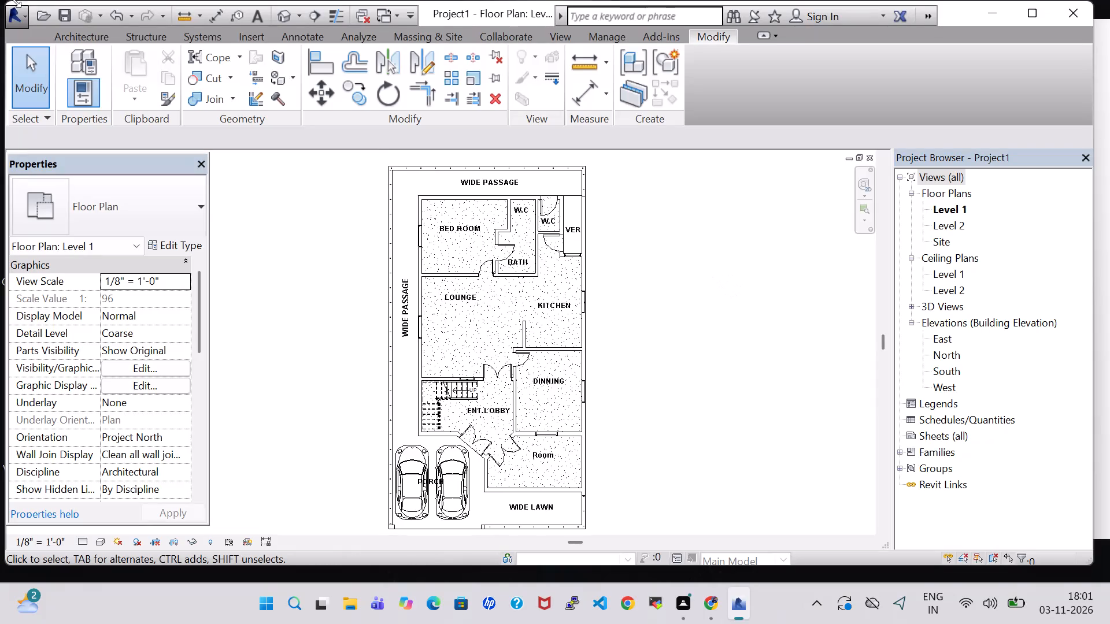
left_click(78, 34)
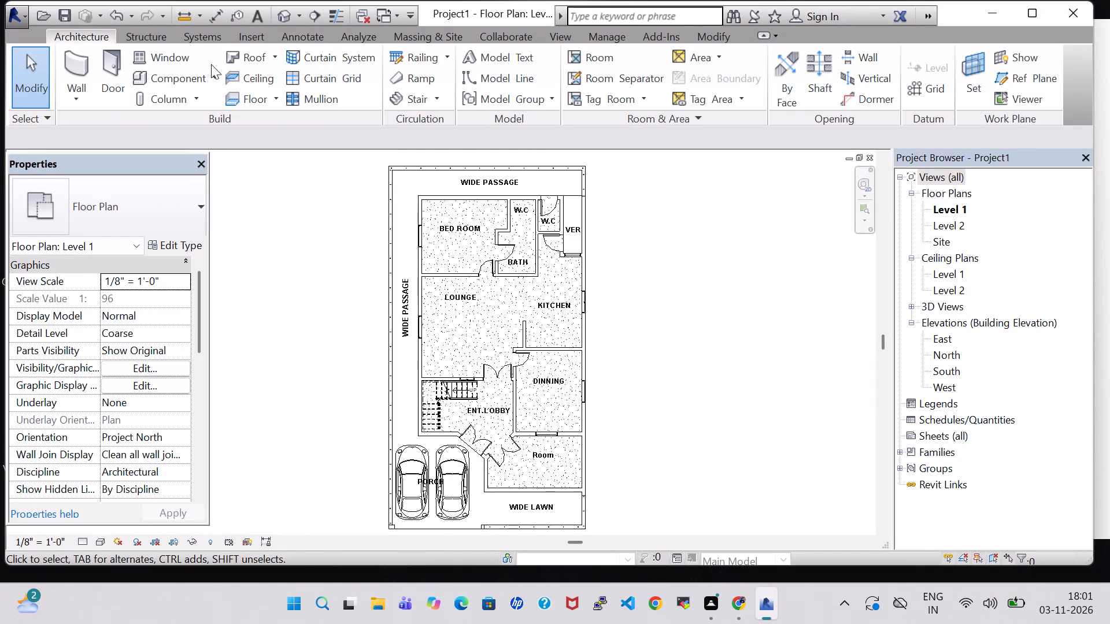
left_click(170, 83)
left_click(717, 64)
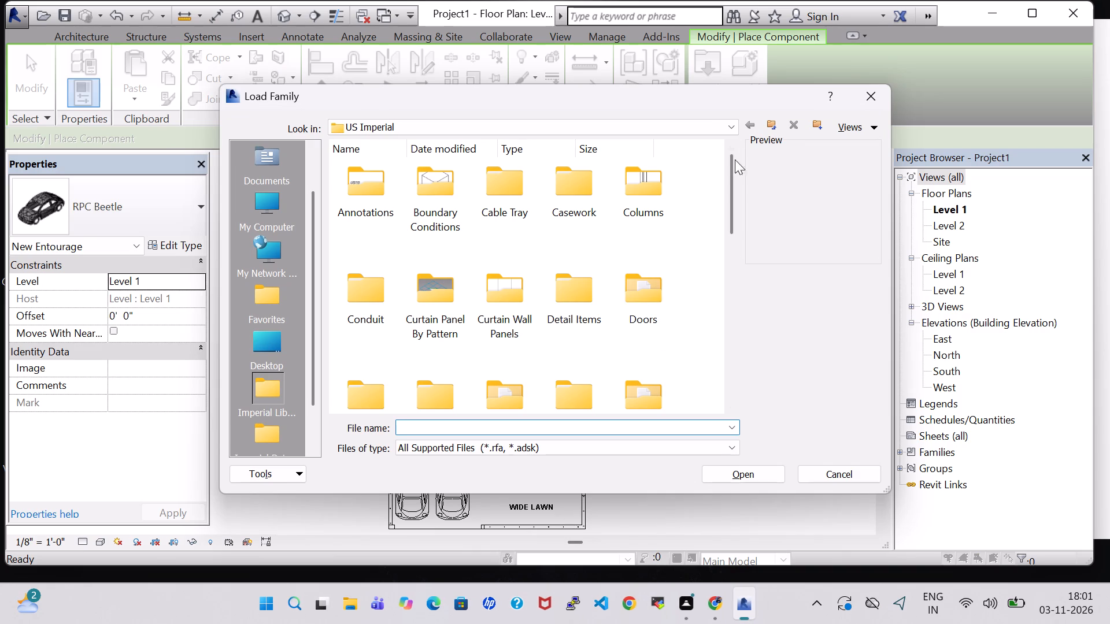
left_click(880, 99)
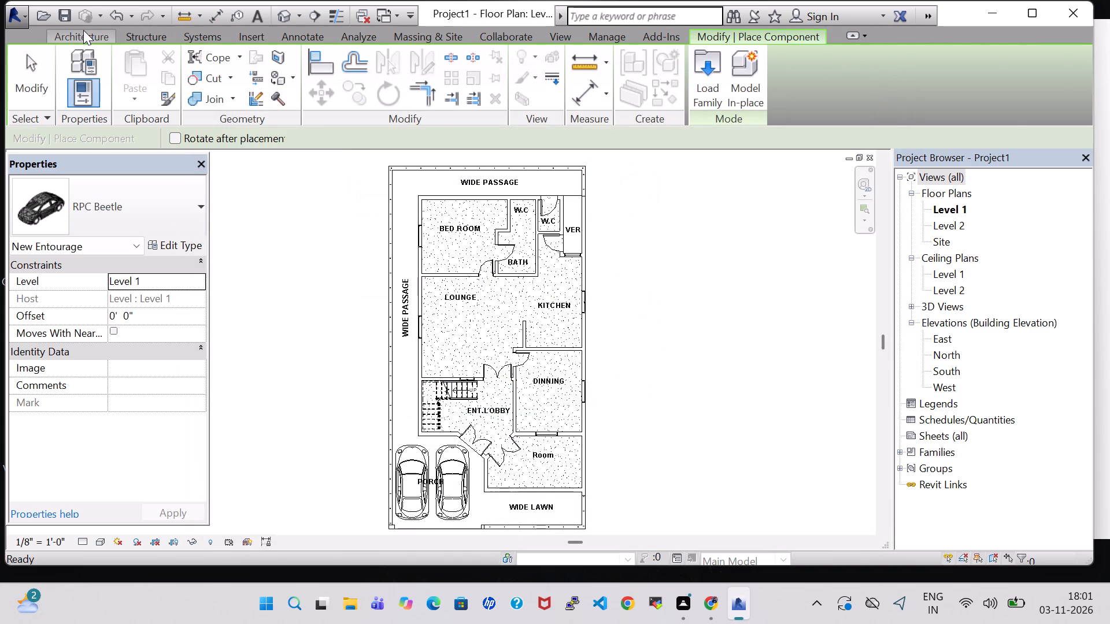
Create a footprint roof on Level 2 without defined slopes, as a rectangle around the whole plot's outer walls, attaching the highlighted walls.
left_click(78, 30)
left_click(252, 50)
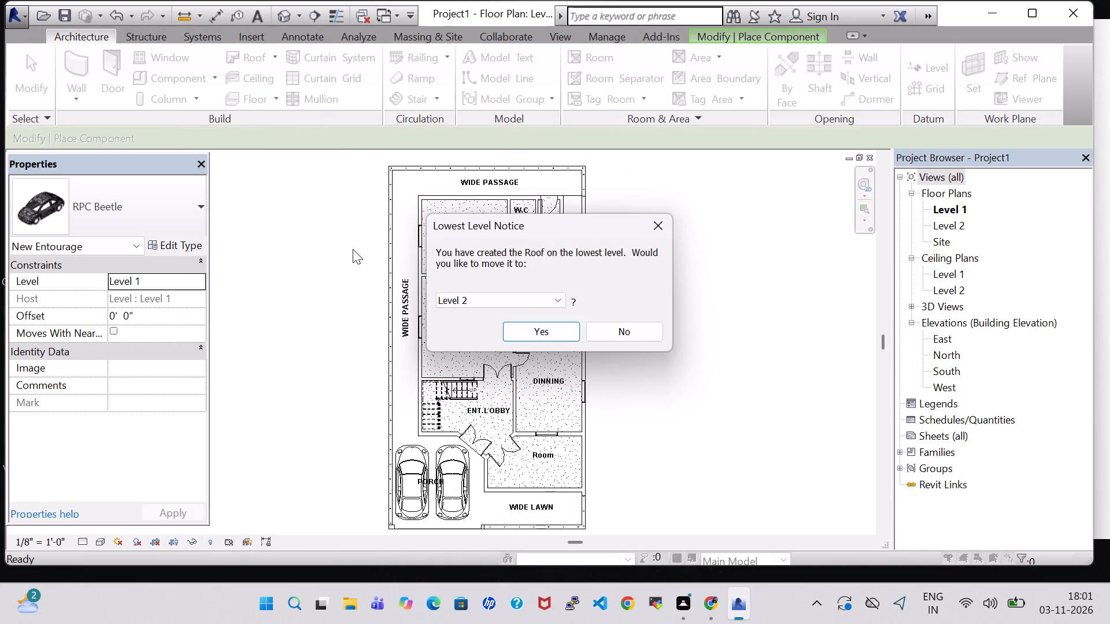
left_click(542, 334)
left_click(13, 139)
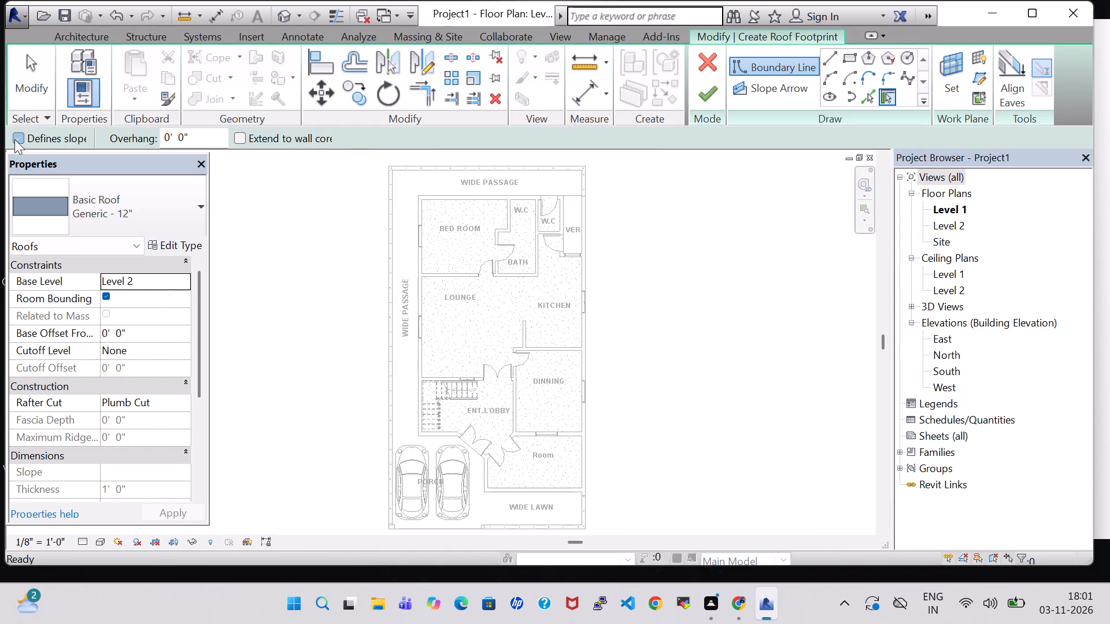
left_click(839, 58)
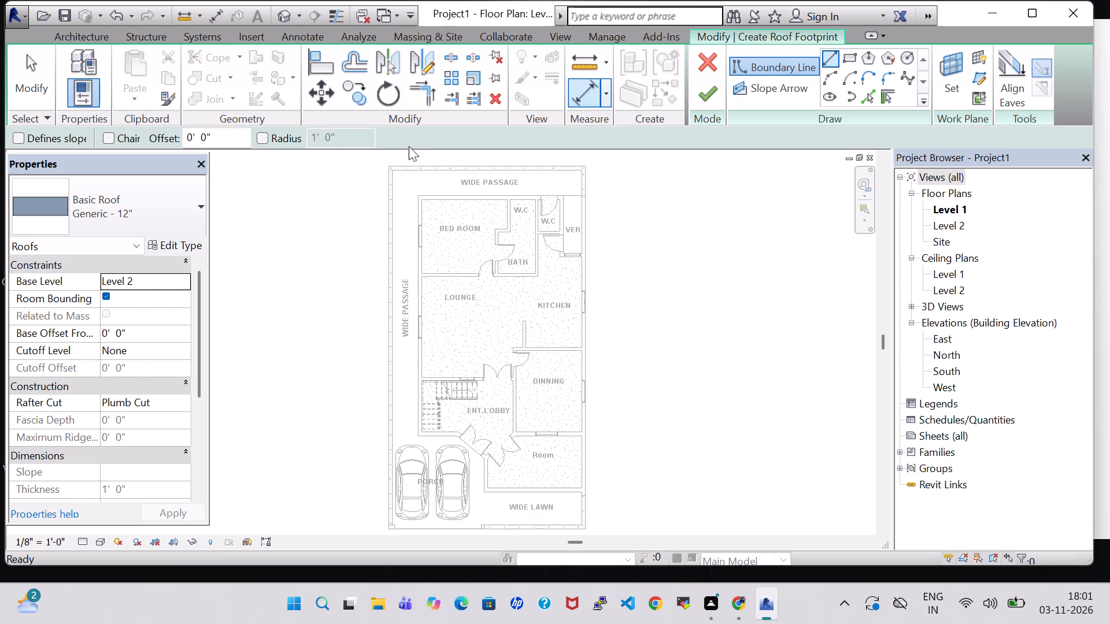
left_click(855, 50)
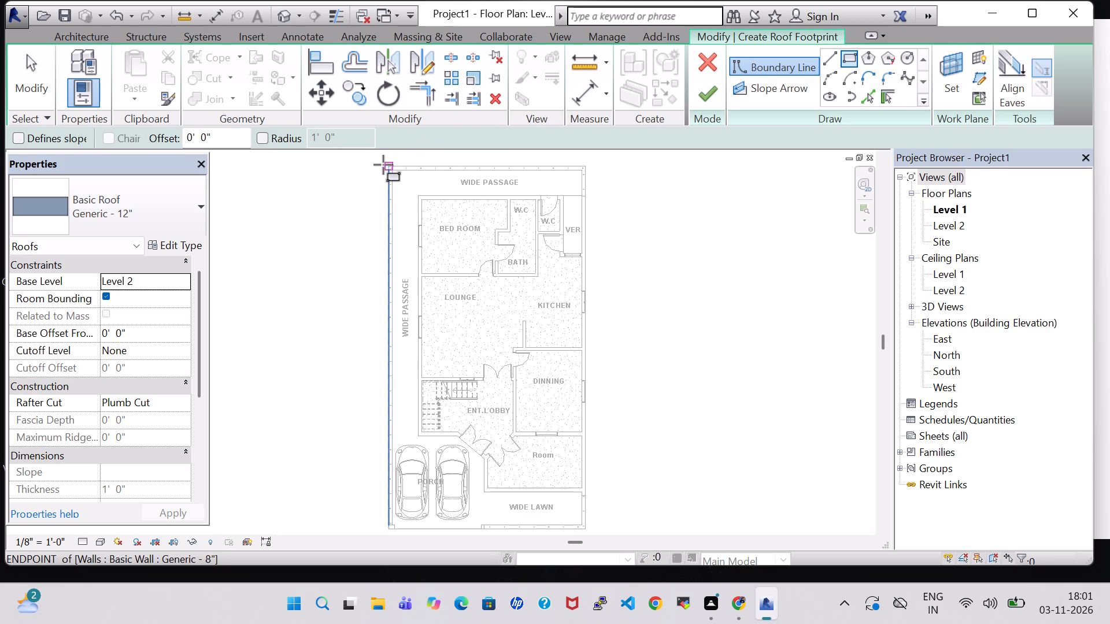
left_click(387, 167)
middle_click(589, 446)
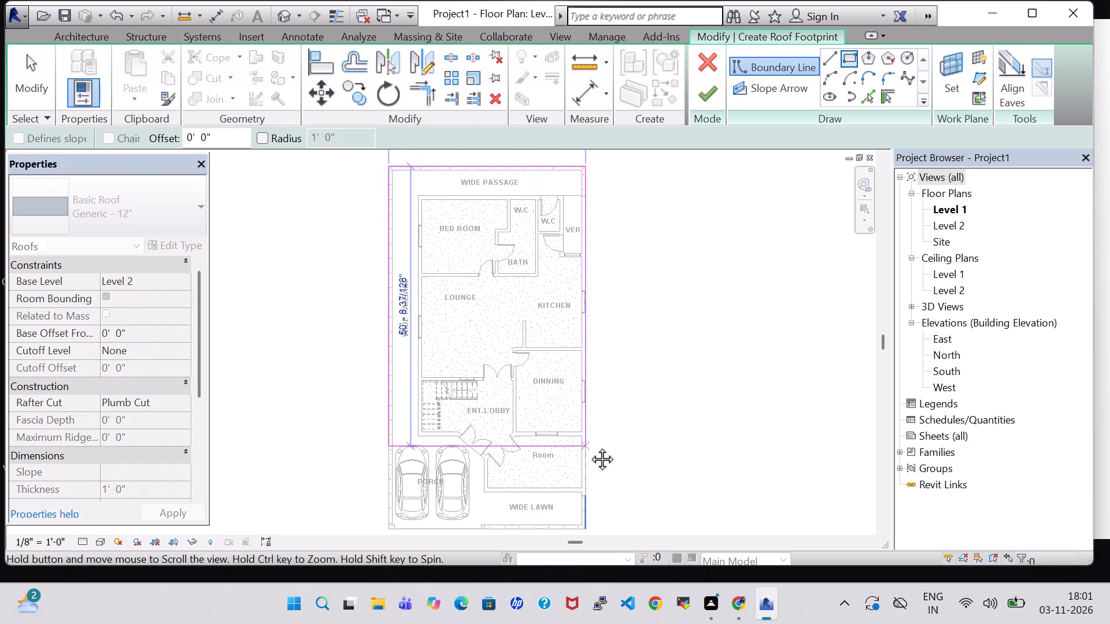
middle_click_drag(593, 511, 597, 458)
scroll(589, 481, "up", 6)
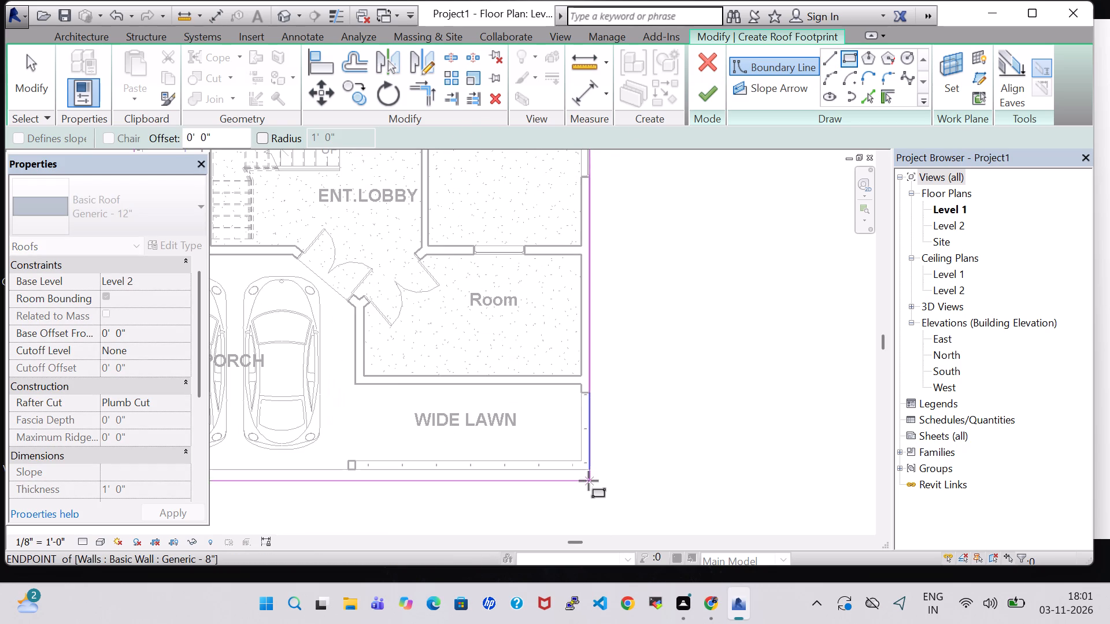
left_click(591, 469)
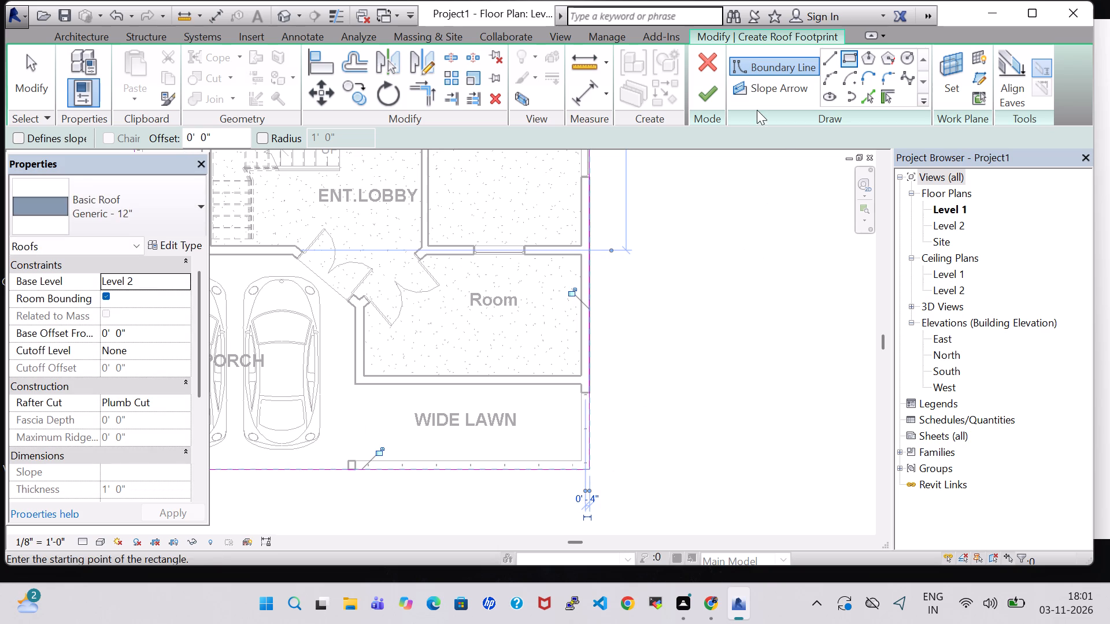
left_click(713, 92)
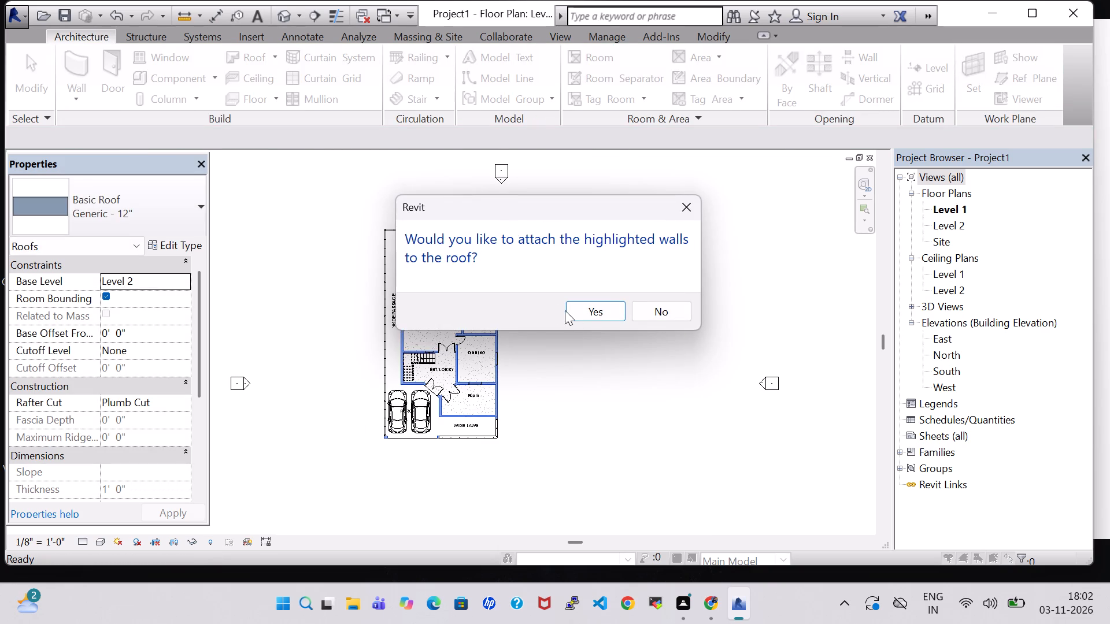
left_click(584, 317)
In the 3D view, change the new roof's type to Steel Truss - Insulation on Metal Deck - EPDM.
left_click(282, 12)
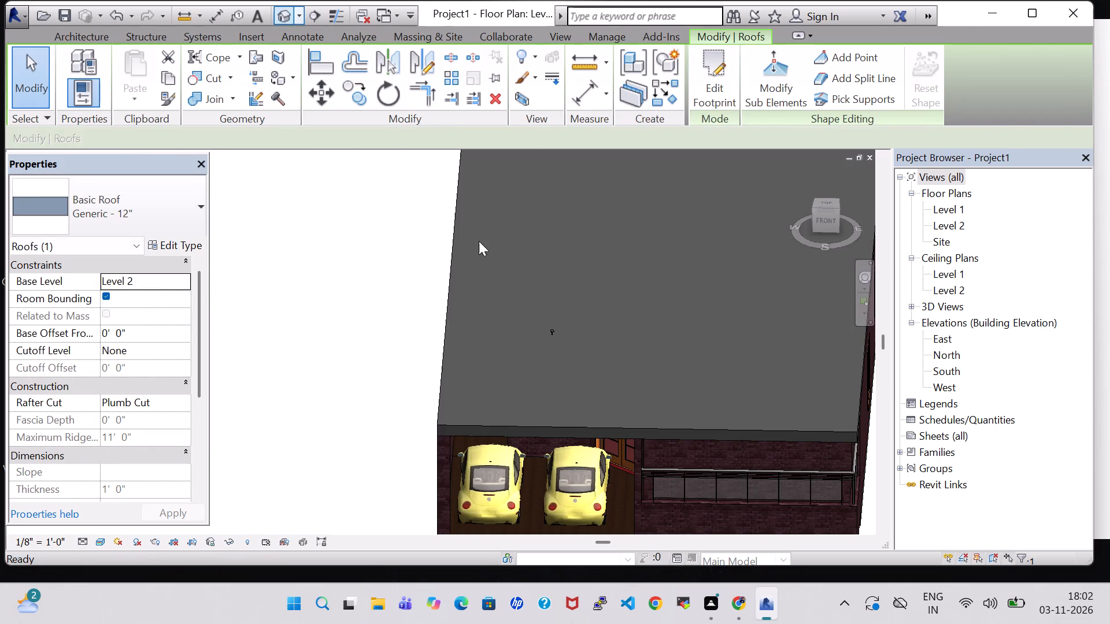
left_click(531, 428)
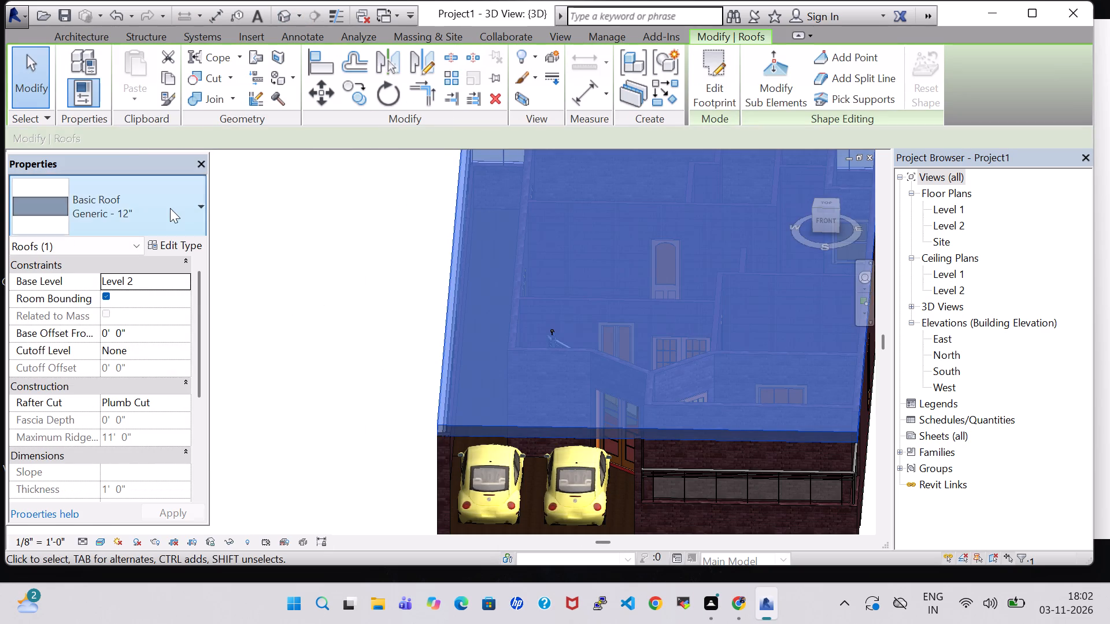
left_click(170, 208)
left_click(96, 432)
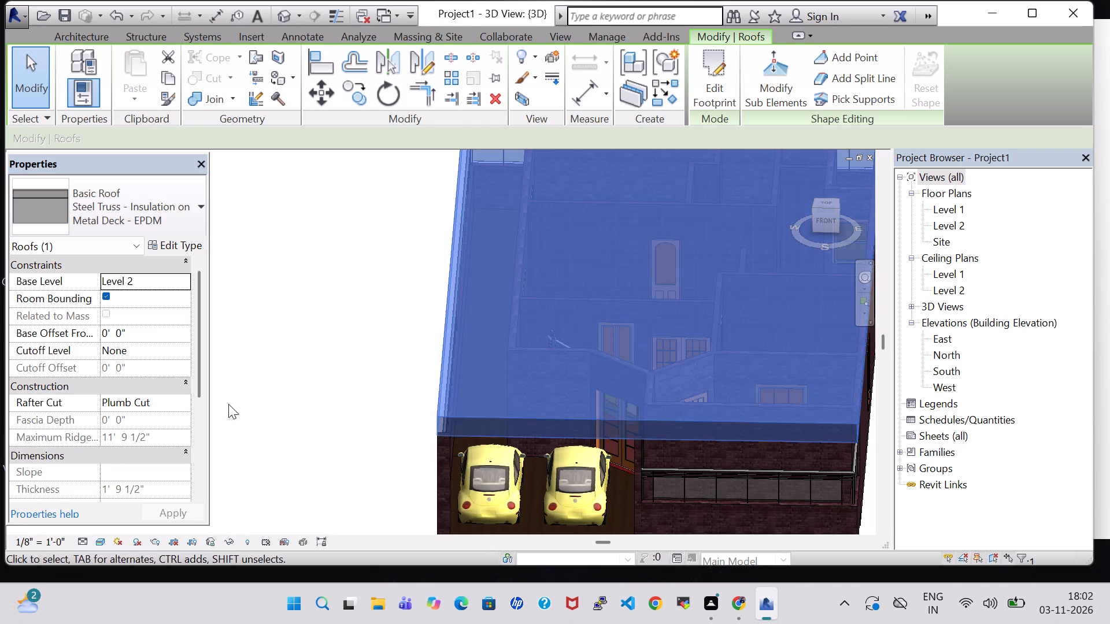
left_click(320, 366)
Examine the roofed house from several angles in 3D and look over the whole Level 1 floor plan.
scroll(512, 359, "down", 2)
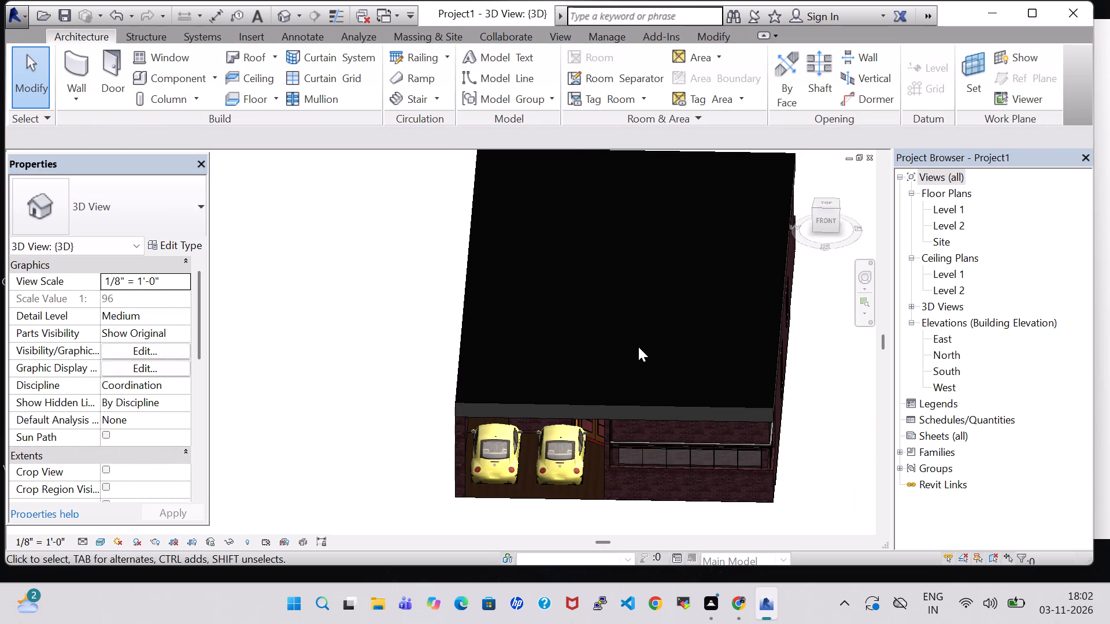
middle_click_drag(638, 347, 658, 246)
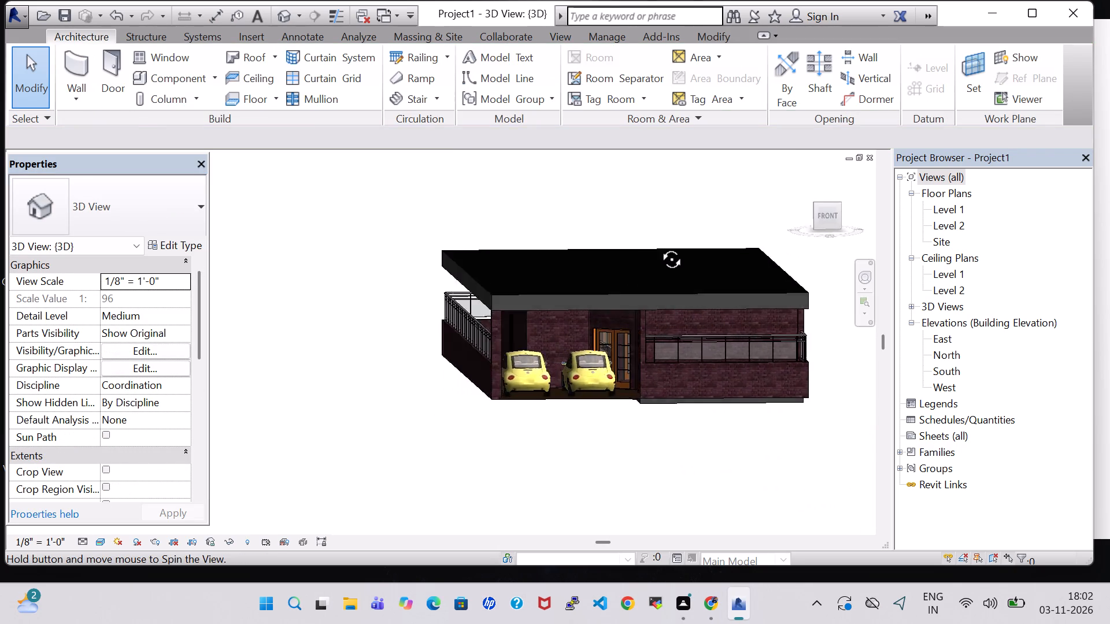
middle_click_drag(658, 246, 639, 338)
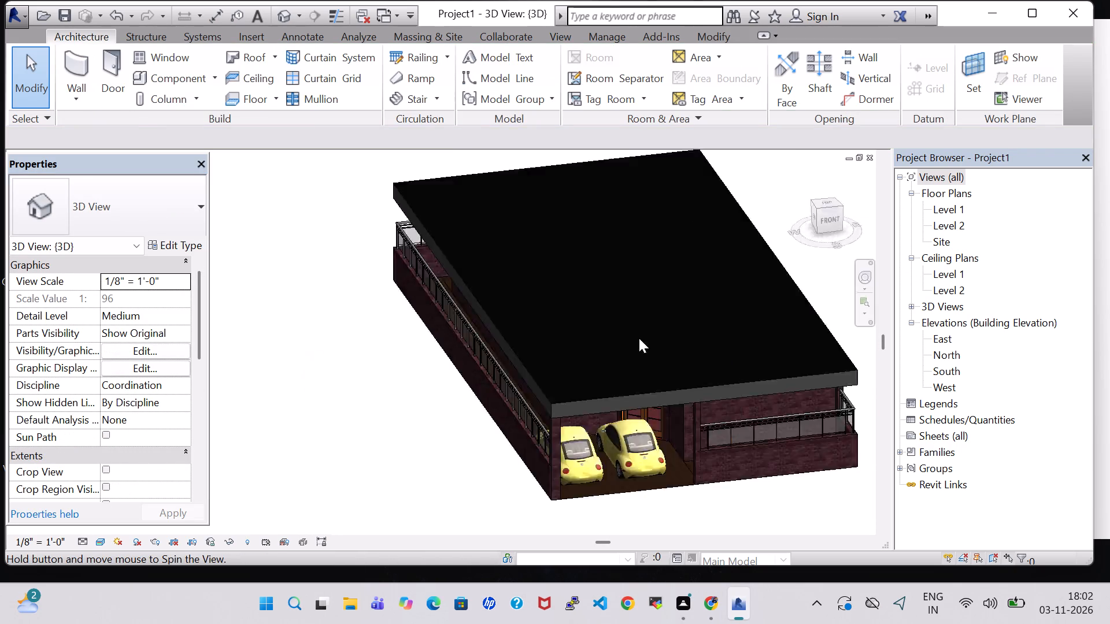
middle_click_drag(639, 338, 647, 271)
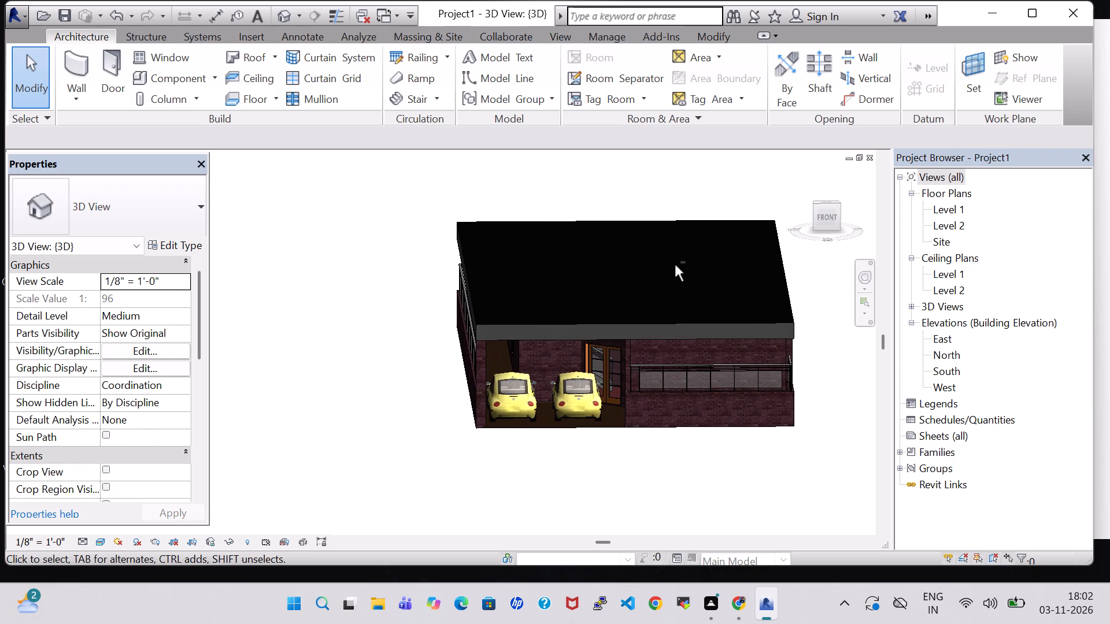
double_click(948, 209)
scroll(571, 316, "down", 3)
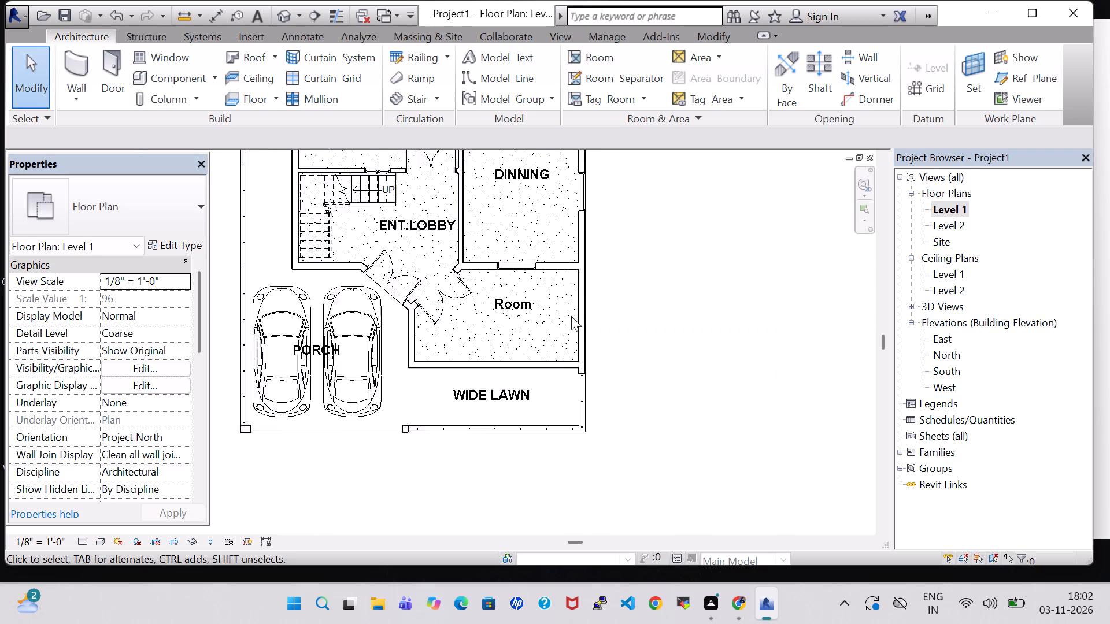
scroll(571, 316, "down", 5)
middle_click_drag(686, 211, 684, 356)
scroll(673, 347, "up", 3)
middle_click_drag(673, 347, 732, 335)
scroll(731, 335, "down", 1)
middle_click_drag(724, 330, 727, 307)
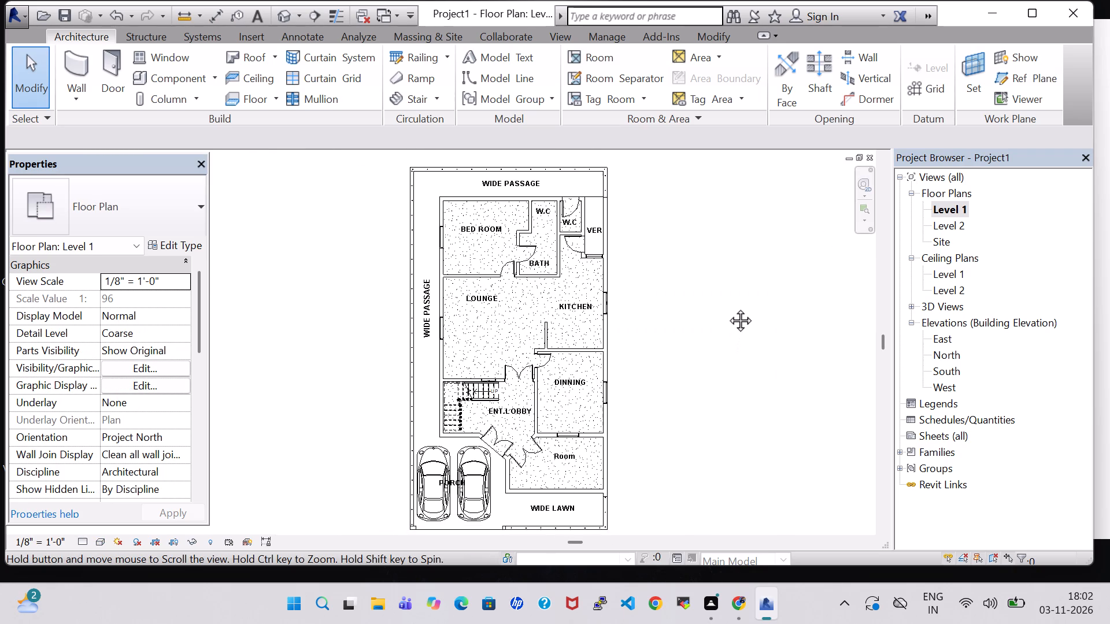
middle_click_drag(727, 307, 724, 302)
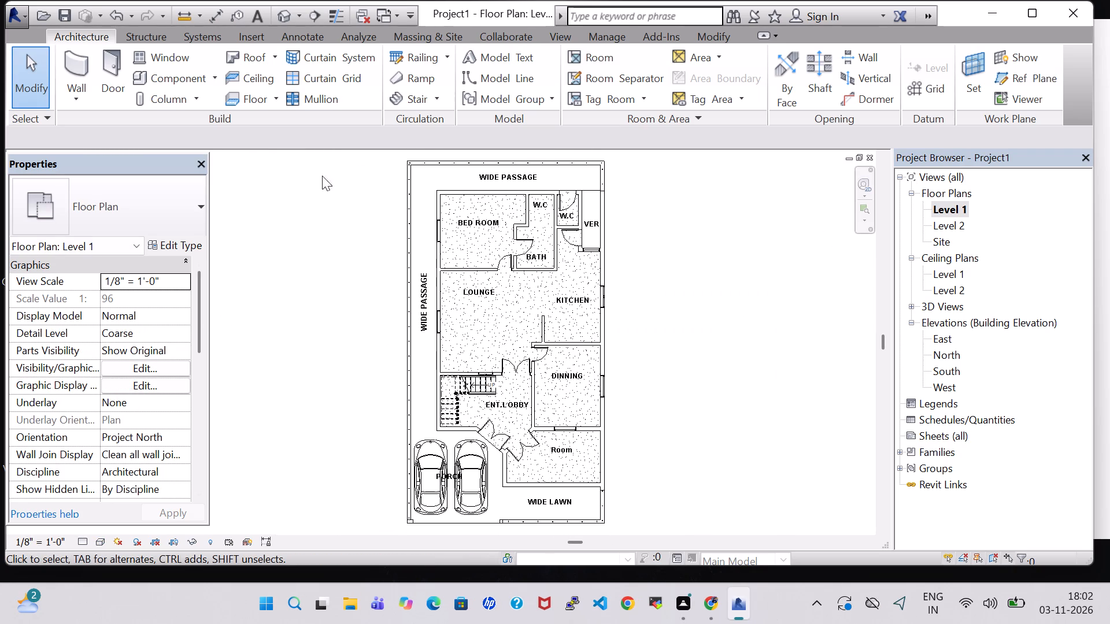
Open the roof's footprint for editing from the 3D view and show it in the Level 1 floor plan.
left_click(291, 16)
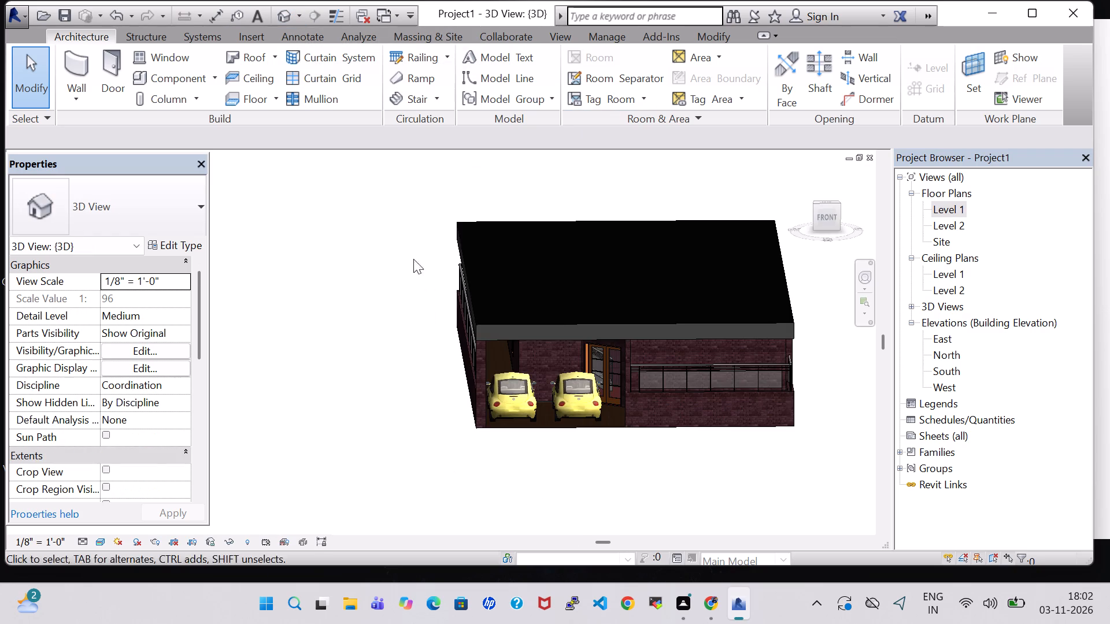
double_click(563, 330)
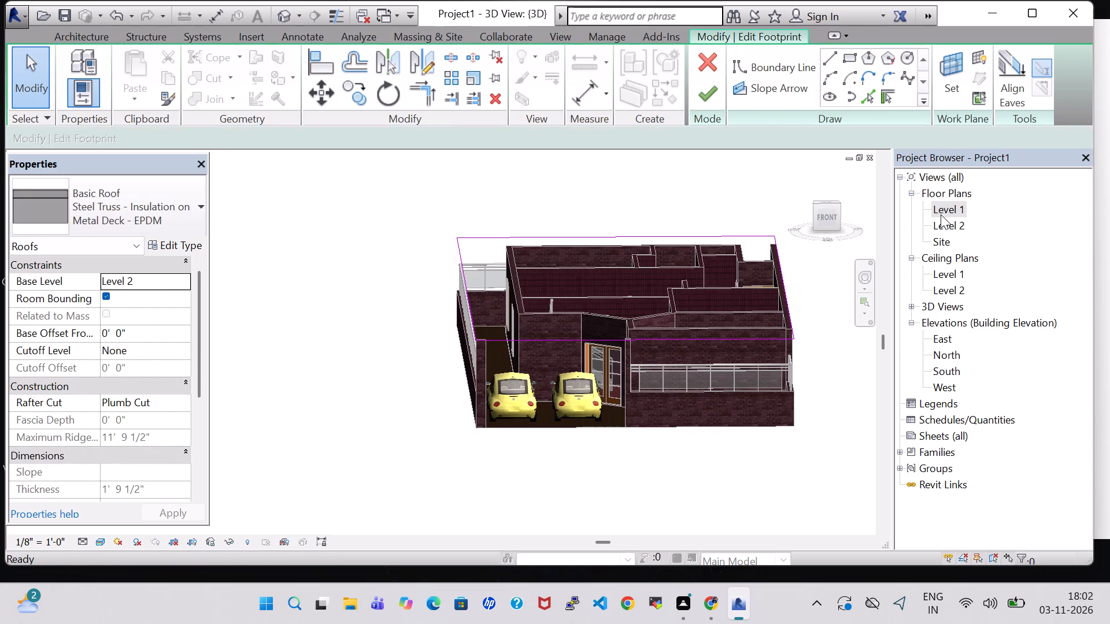
left_click(831, 62)
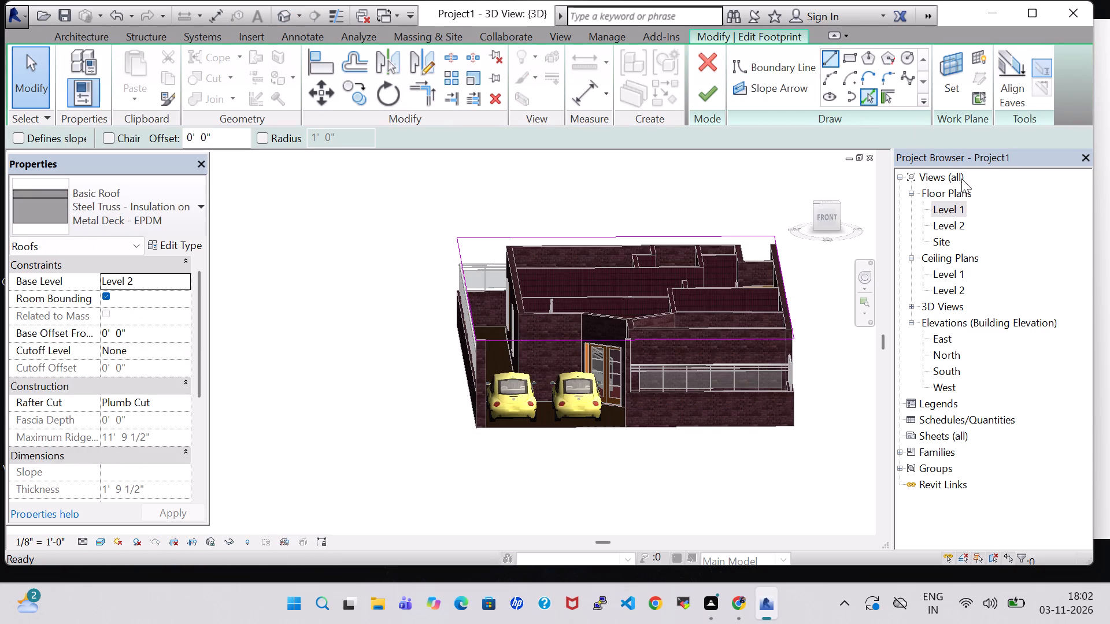
double_click(953, 207)
scroll(457, 365, "down", 1)
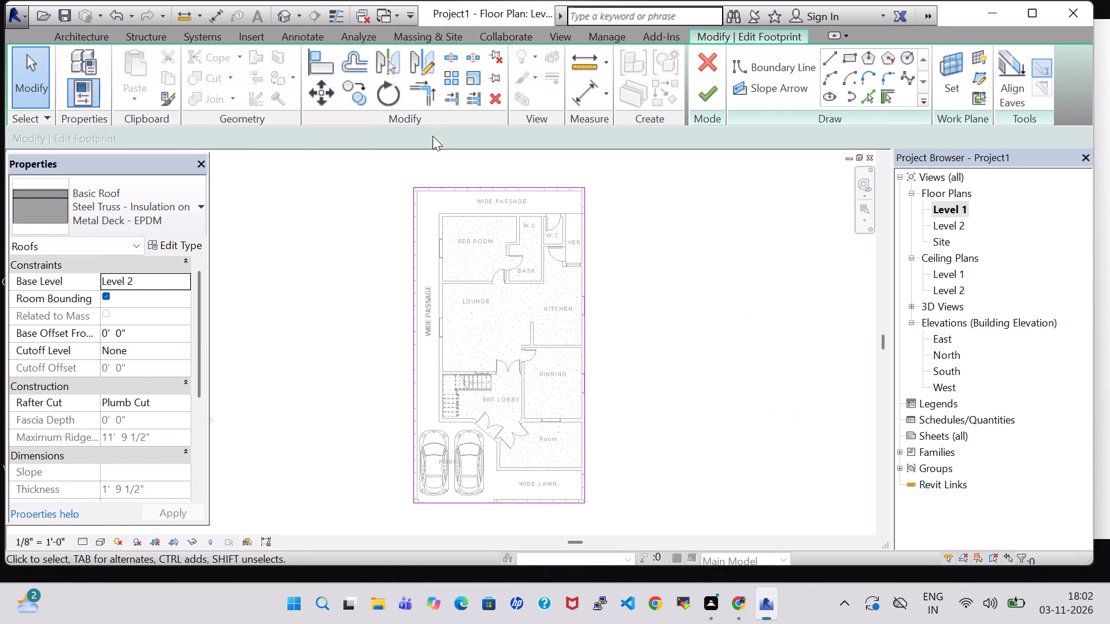
Sketch three straight boundary sides of a roof opening around the stair's lower flight, about 3'-4" wide and 8'-7" long.
left_click(839, 53)
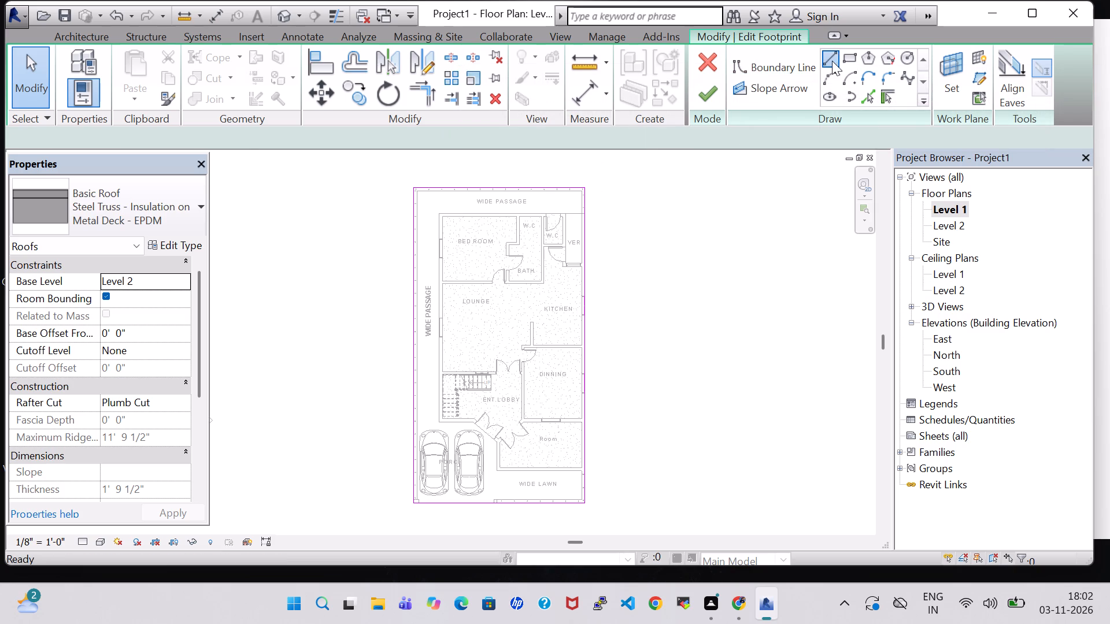
scroll(454, 422, "up", 14)
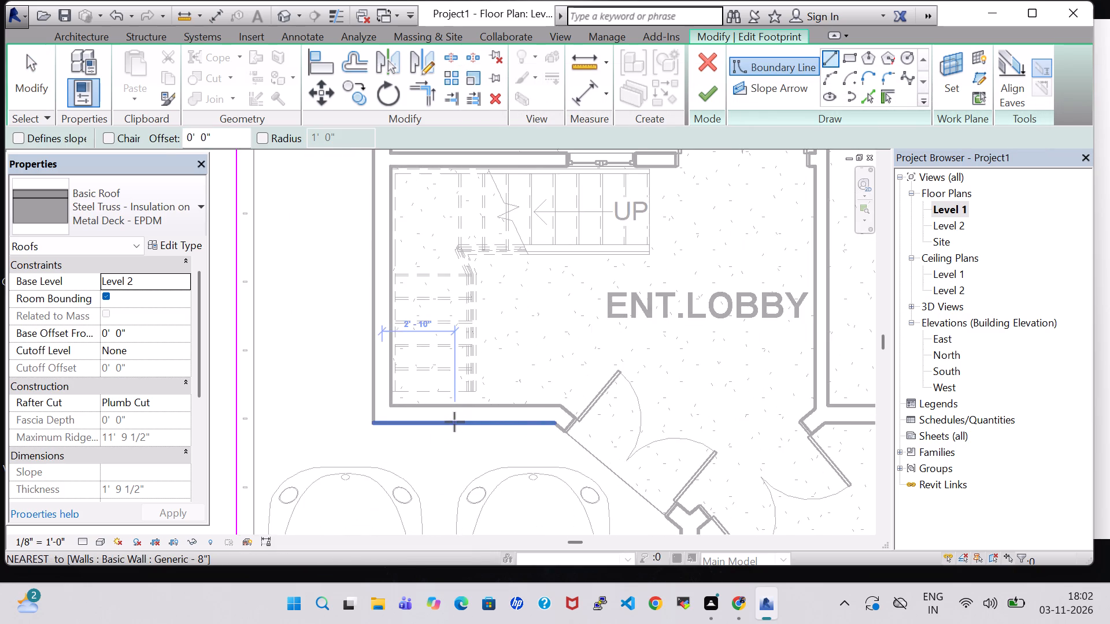
left_click(483, 380)
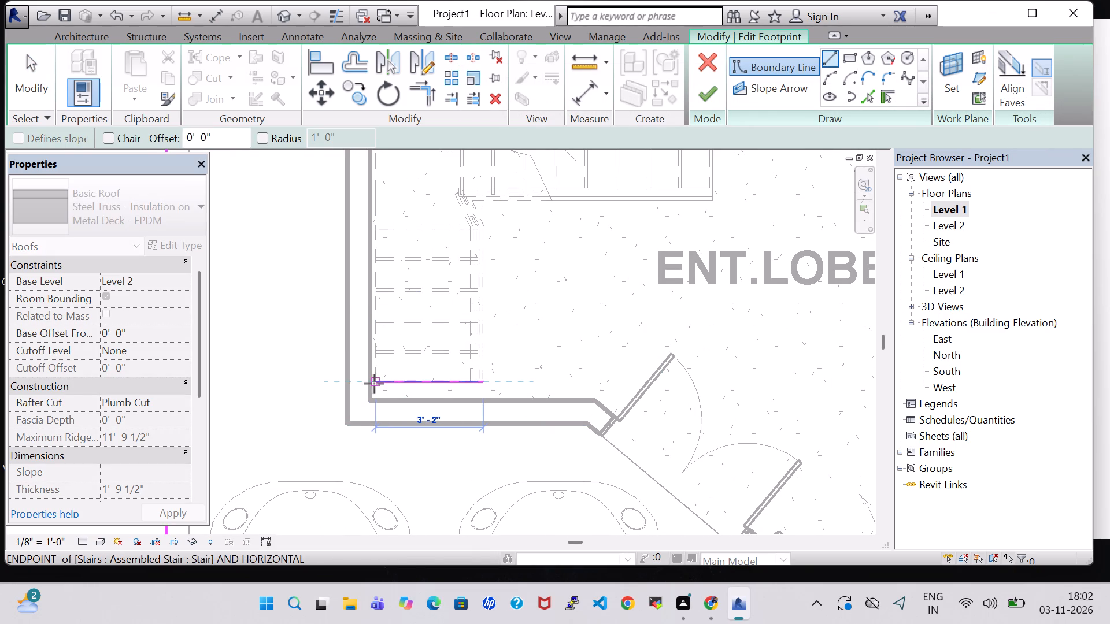
left_click(371, 384)
middle_click_drag(490, 225, 487, 273)
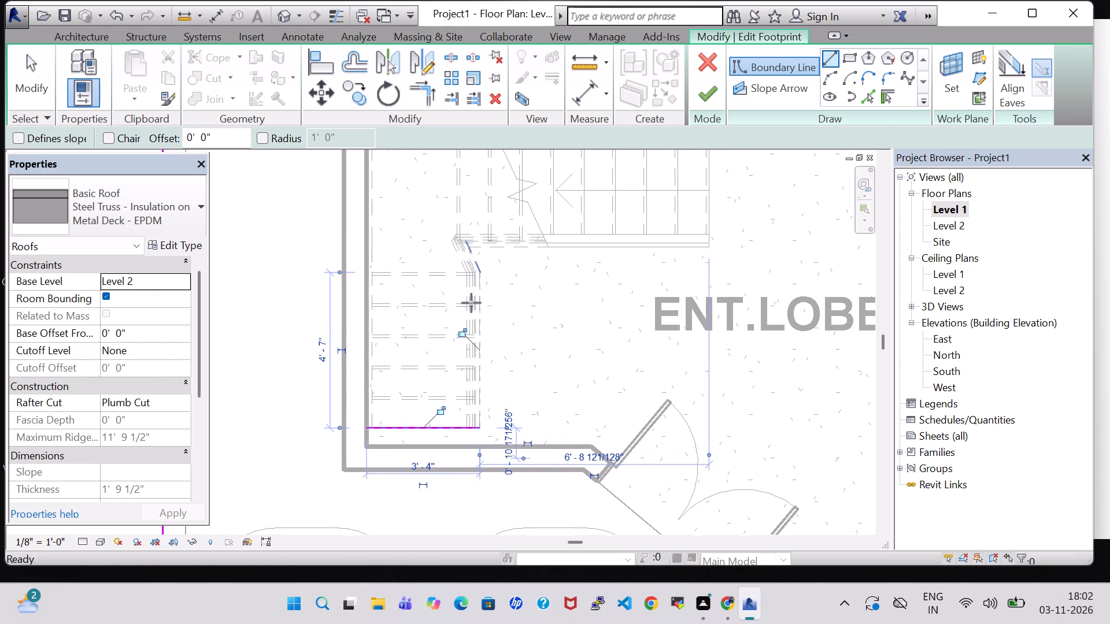
left_click(479, 427)
middle_click_drag(487, 270, 476, 327)
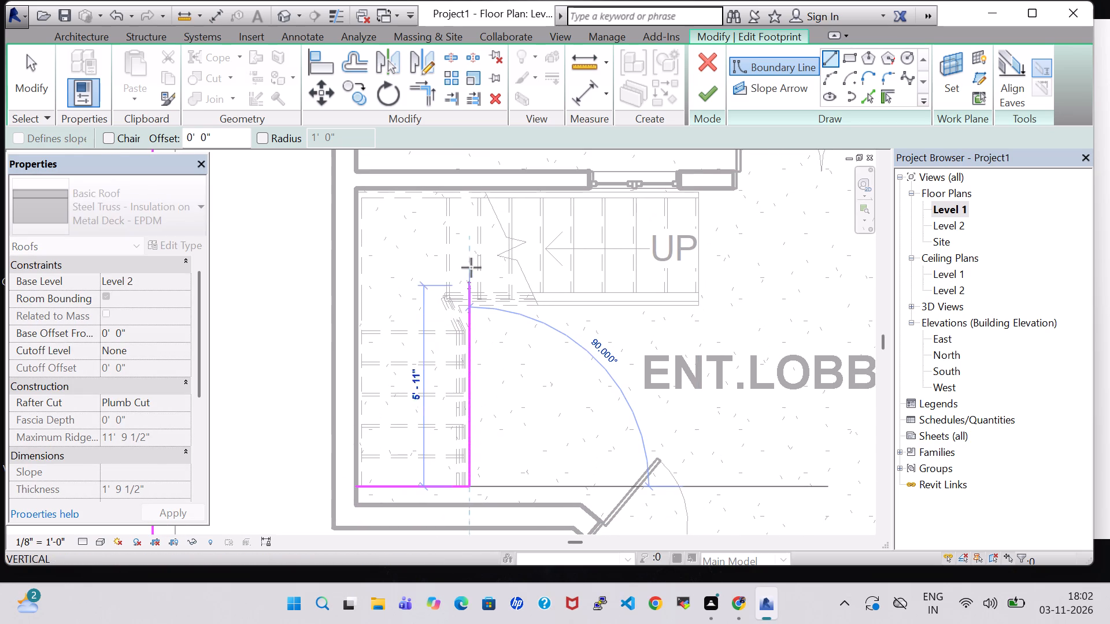
left_click(473, 194)
left_click(471, 194)
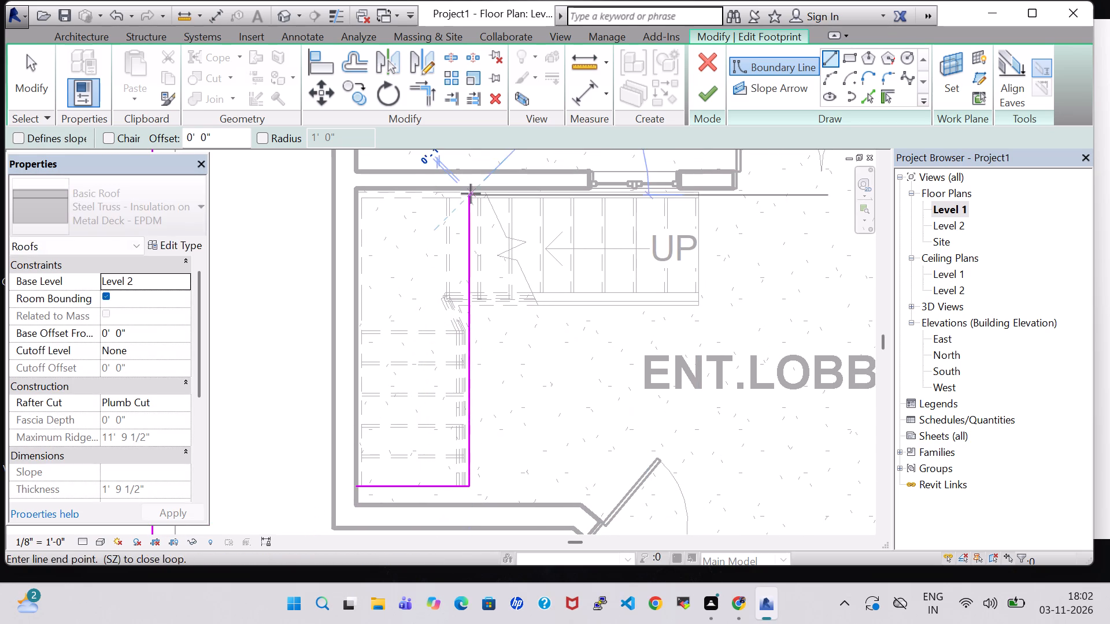
left_click(361, 192)
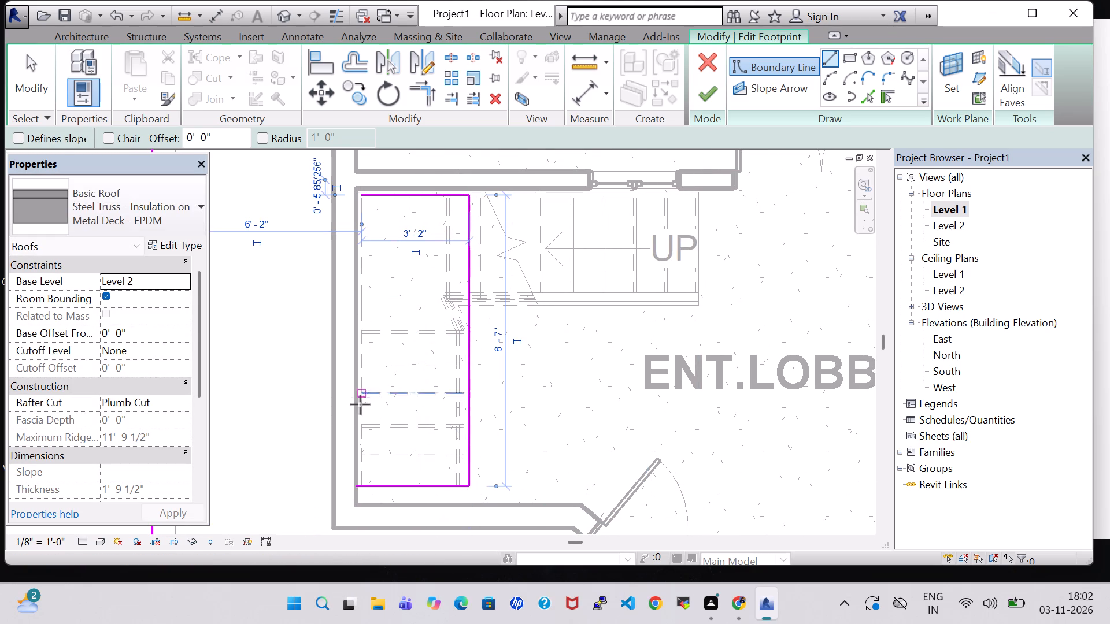
Close the stair opening with a vertical boundary line along the flight's wall side and finish the roof footprint.
left_click(361, 487)
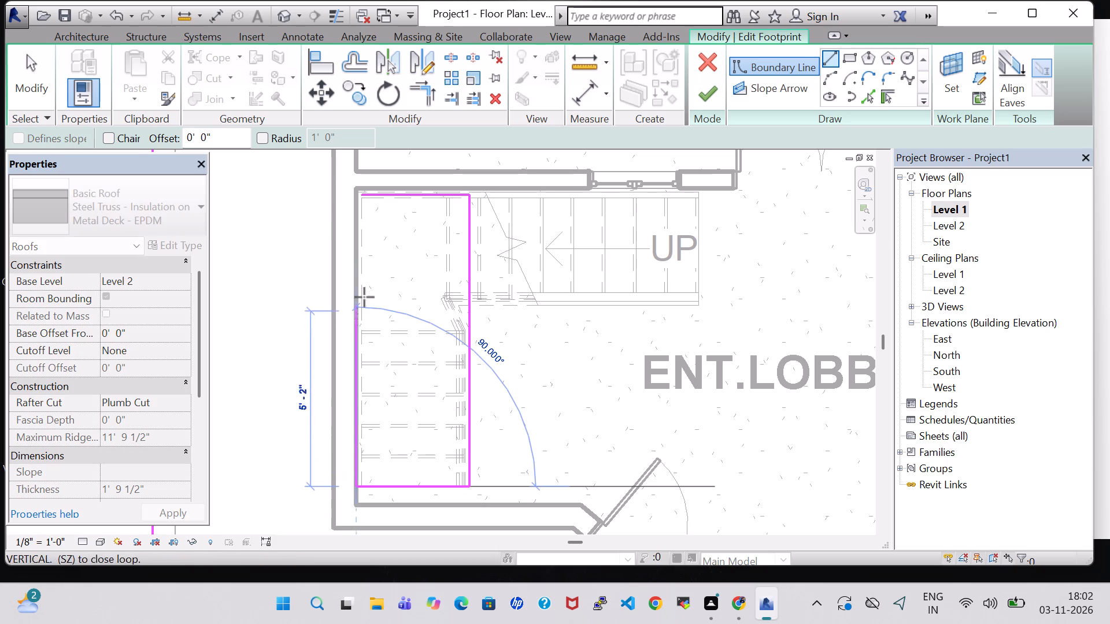
scroll(367, 251, "up", 1)
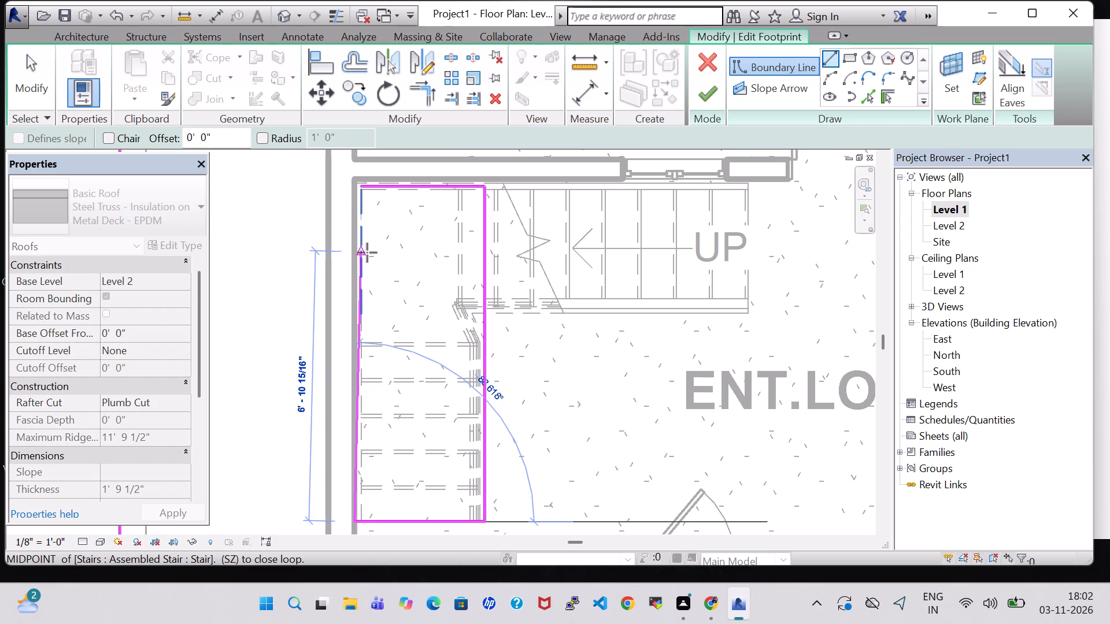
key("Escape")
scroll(367, 517, "up", 4)
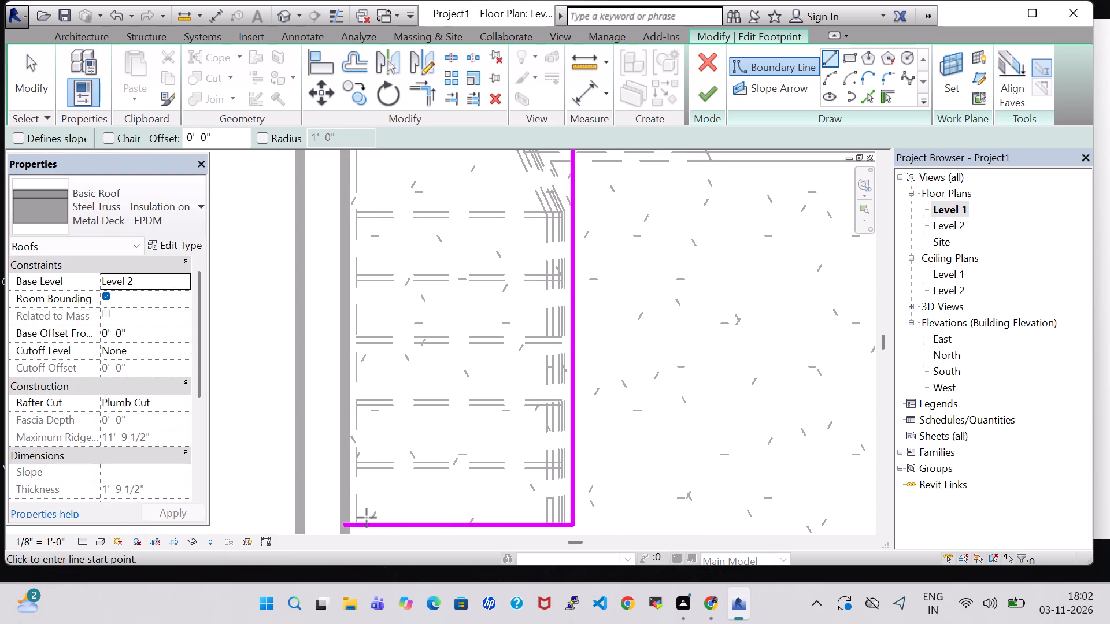
middle_click_drag(385, 255, 406, 421)
middle_click_drag(401, 277, 397, 402)
left_click(370, 227)
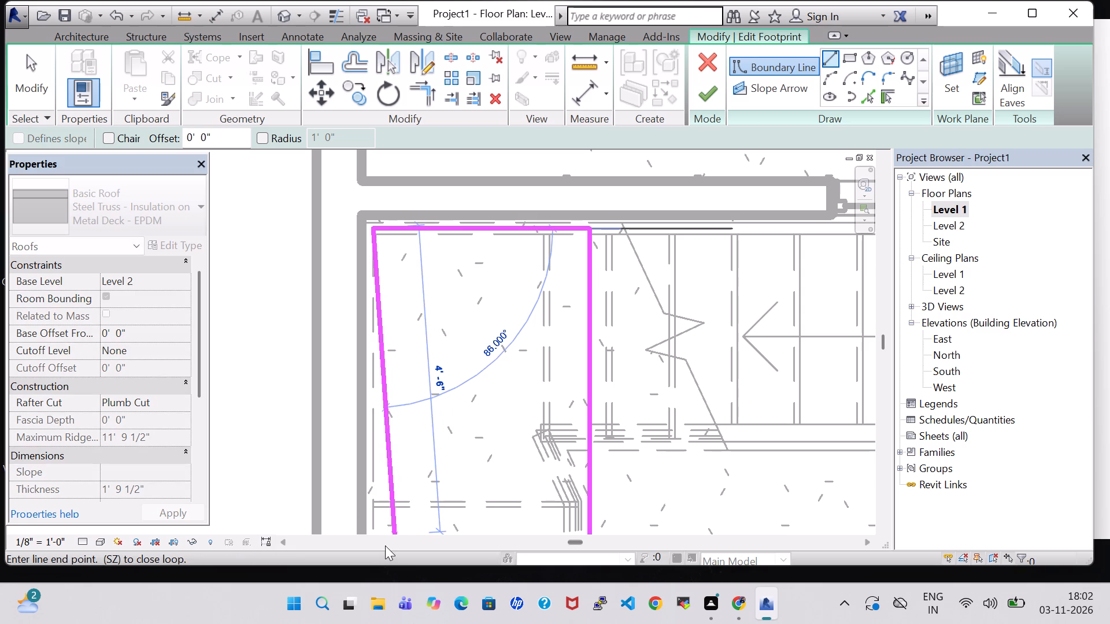
middle_click_drag(373, 467, 405, 273)
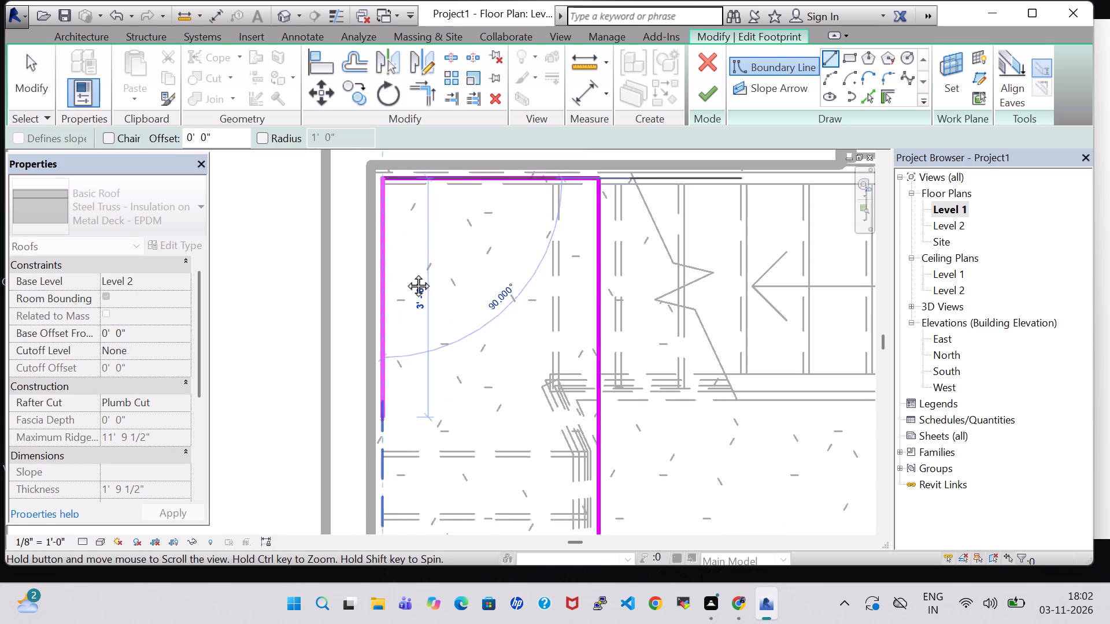
middle_click_drag(405, 273, 424, 155)
left_click(419, 503)
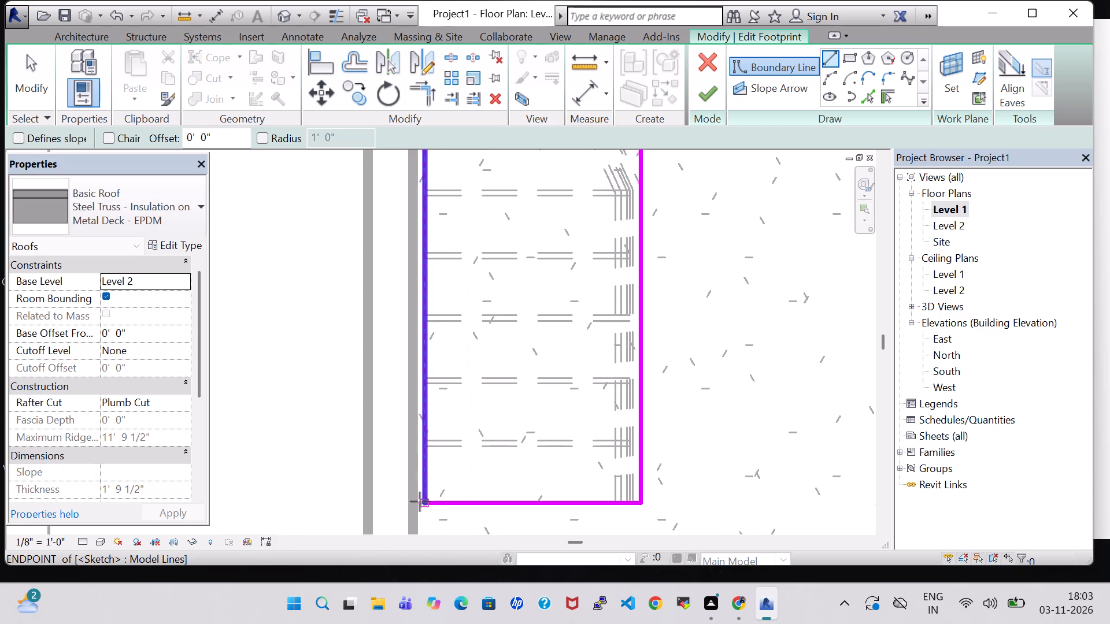
left_click(713, 82)
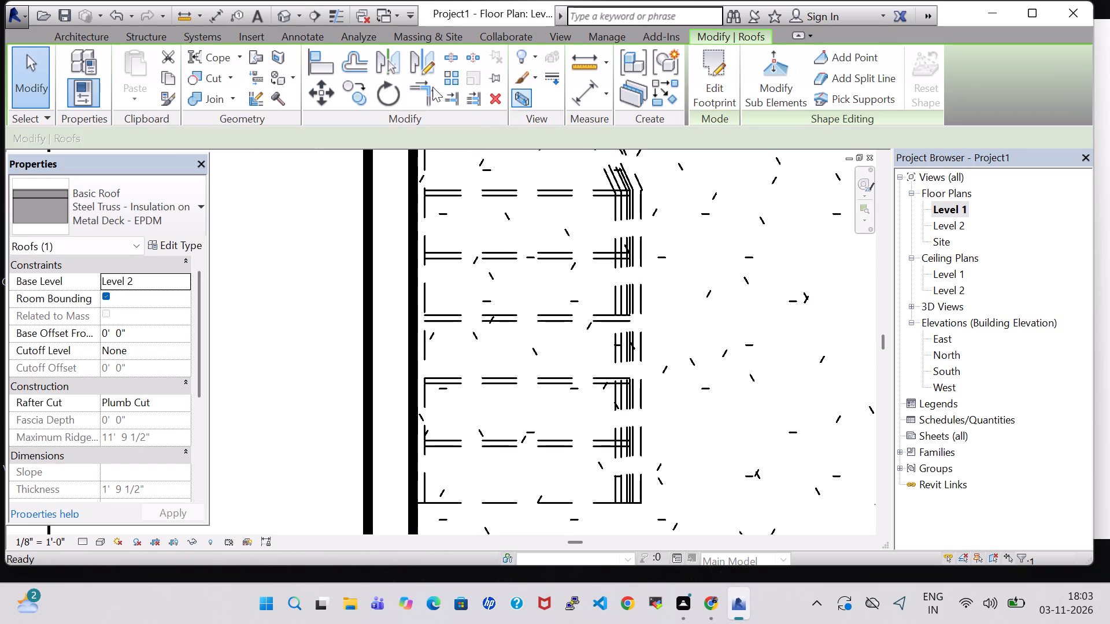
Examine the stair opening in the roof from several angles and close up in the 3D view.
left_click(284, 16)
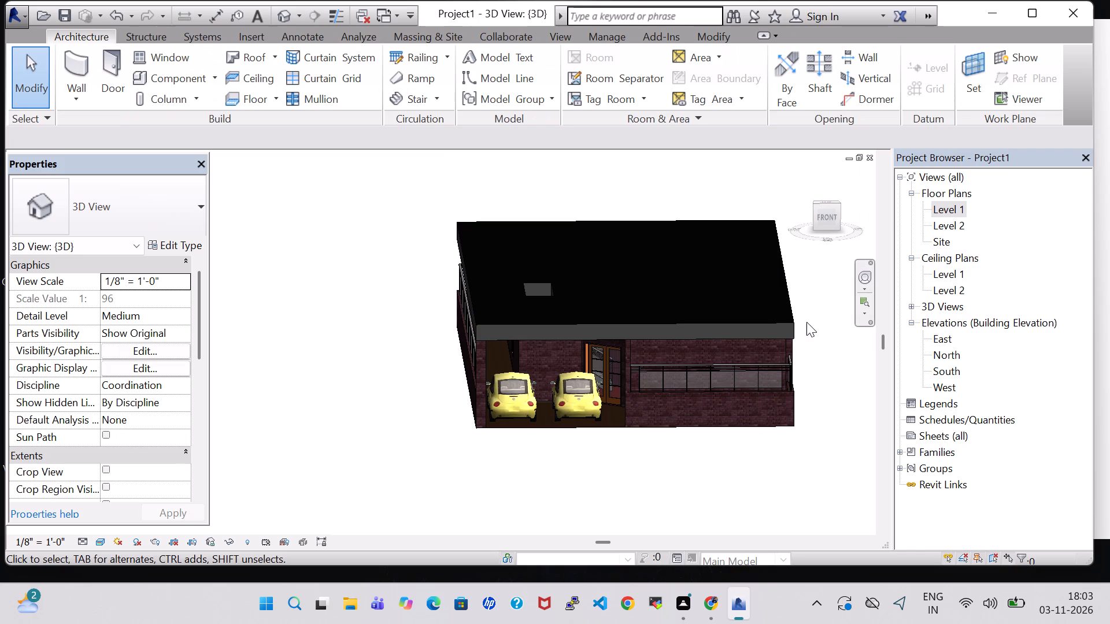
middle_click_drag(806, 322, 742, 514)
middle_click_drag(572, 272, 476, 396, "shift")
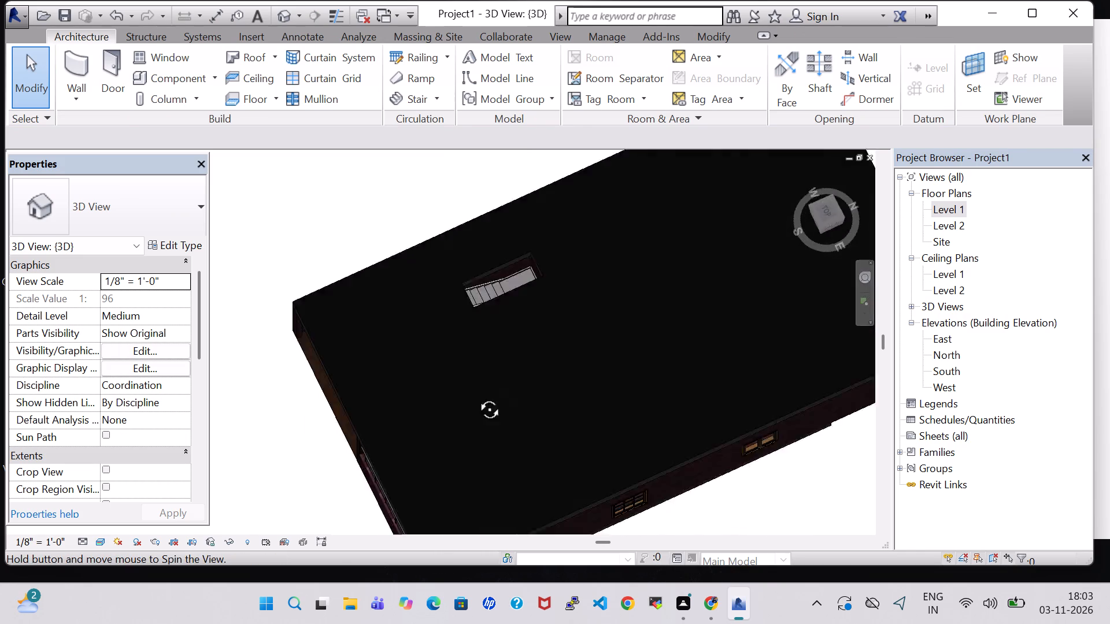
middle_click_drag(476, 396, 521, 233, "shift")
middle_click_drag(643, 311, 538, 256, "shift")
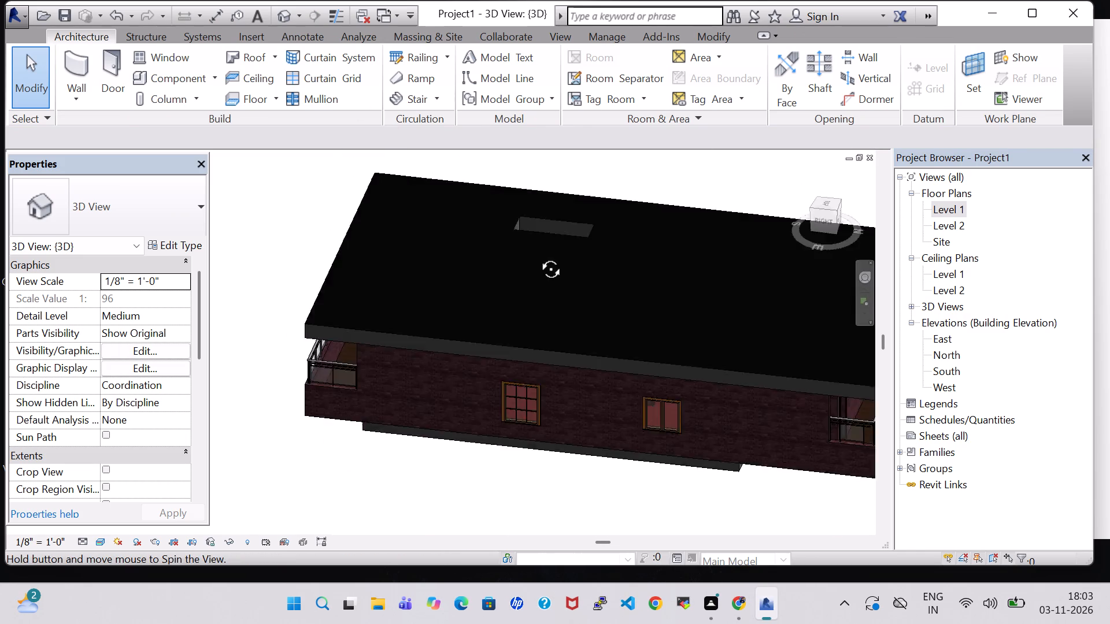
middle_click_drag(538, 256, 471, 365, "shift")
middle_click_drag(769, 229, 694, 334)
middle_click_drag(674, 396, 567, 373, "shift")
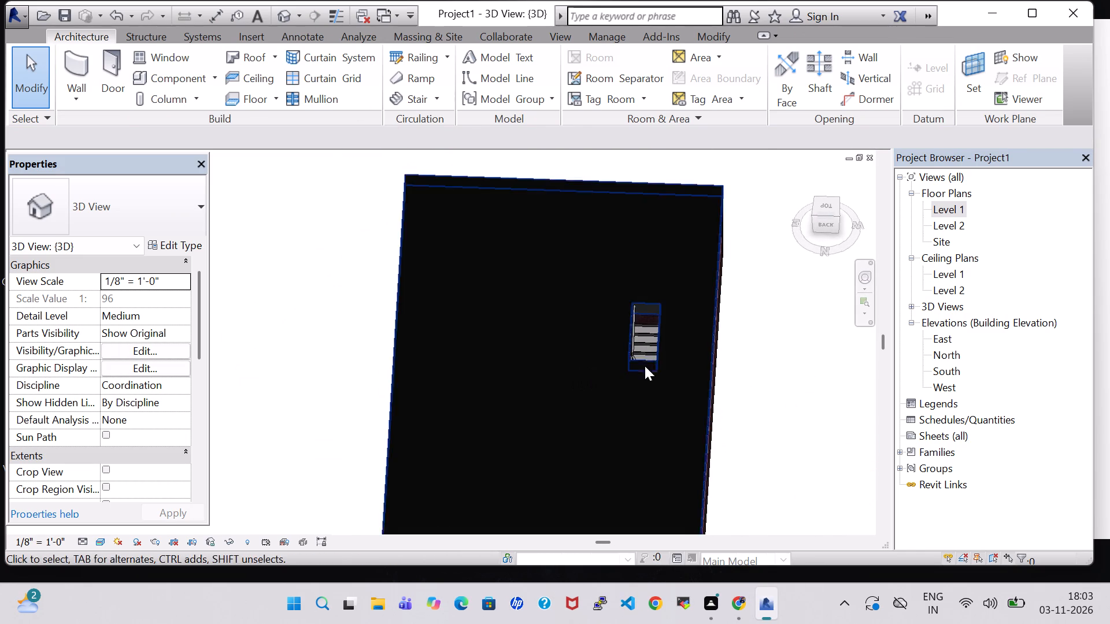
scroll(665, 359, "up", 6)
middle_click_drag(679, 396, 759, 388, "shift")
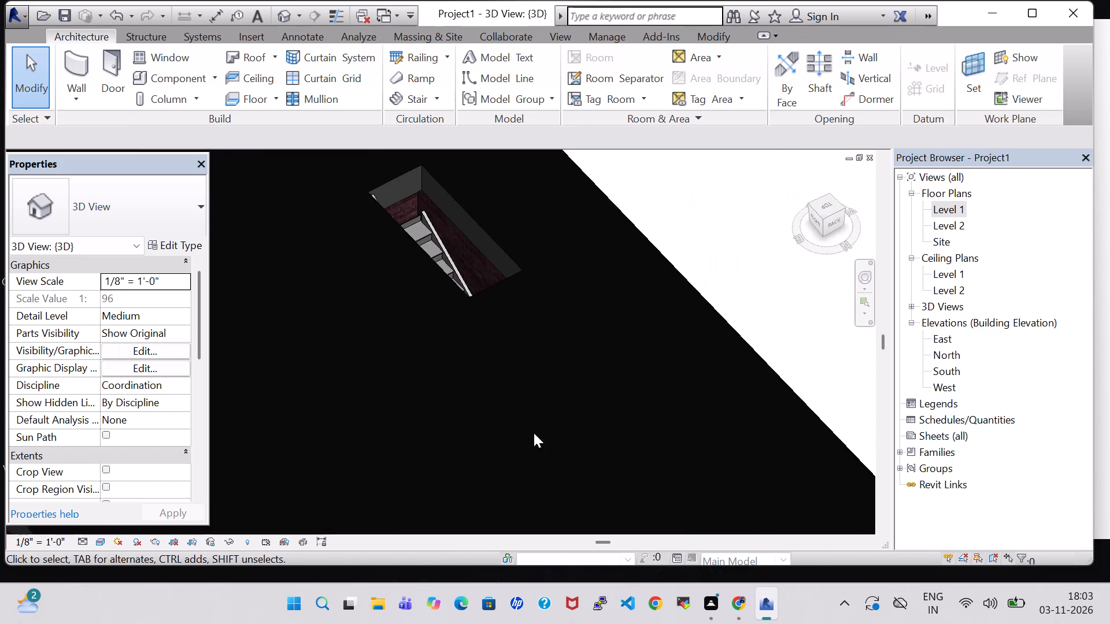
Examine the whole house exterior in 3D from all sides, including the front porch and its corner wall under the roof.
scroll(482, 430, "down", 4)
middle_click_drag(481, 431, 604, 340)
scroll(604, 340, "down", 1, "shift")
middle_click_drag(571, 390, 575, 397)
scroll(572, 391, "down", 3)
middle_click_drag(531, 423, 548, 416, "shift")
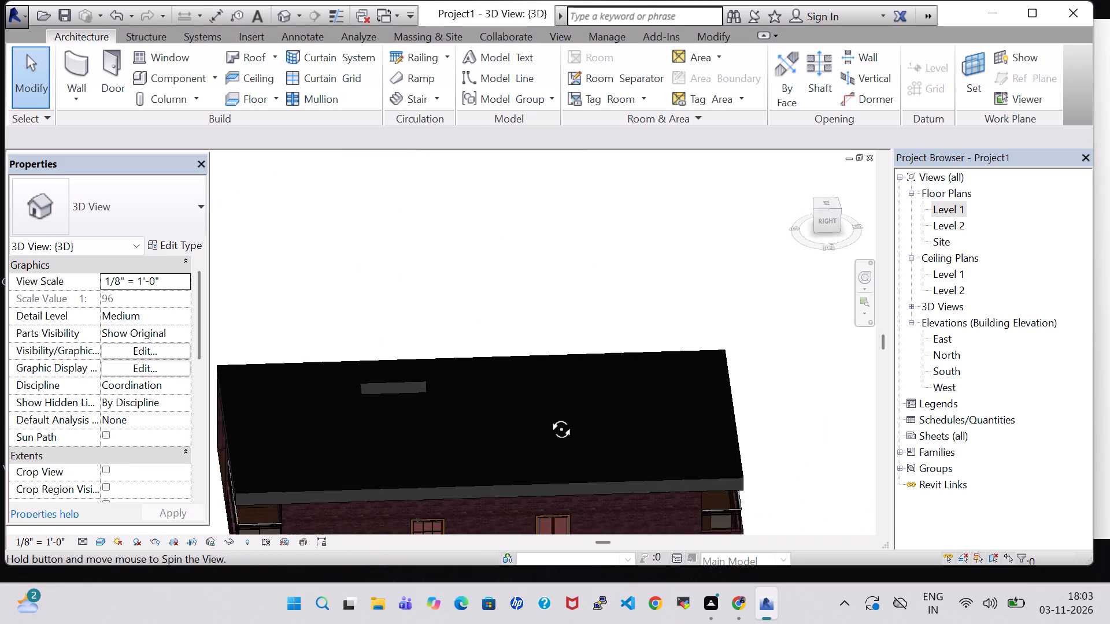
middle_click_drag(548, 416, 702, 306, "shift")
middle_click_drag(704, 438, 705, 381)
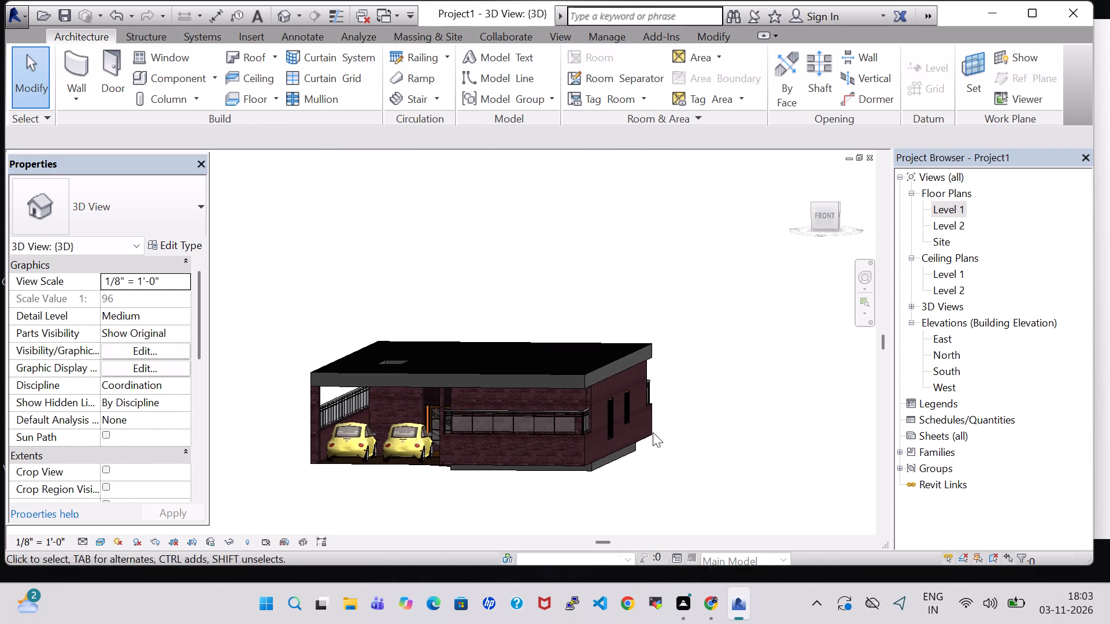
middle_click_drag(652, 433, 682, 406, "shift")
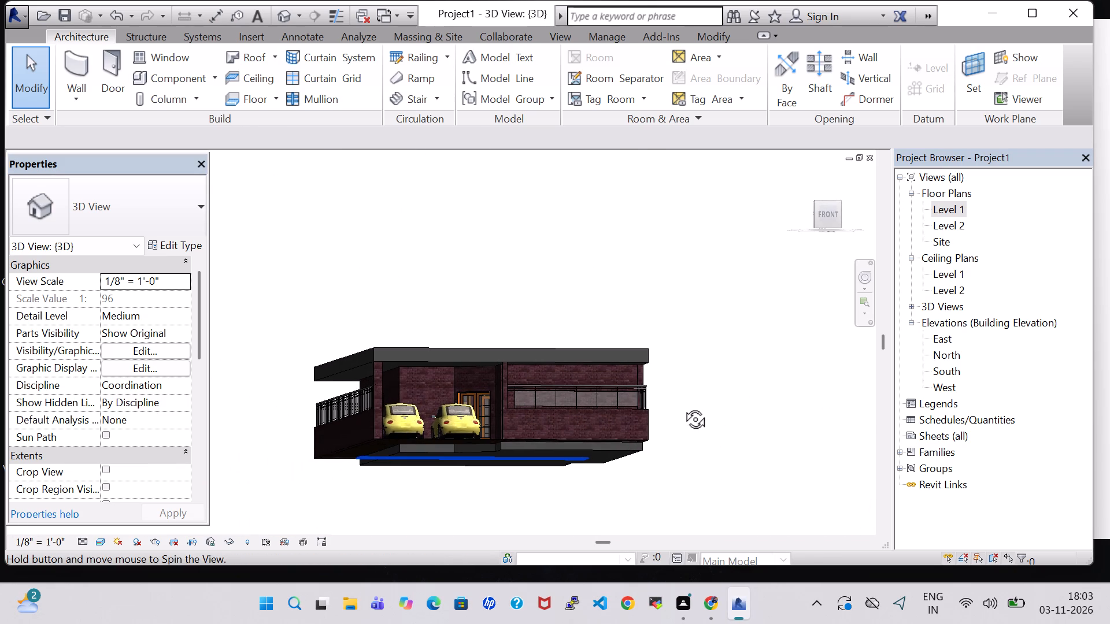
middle_click_drag(682, 406, 712, 414, "shift")
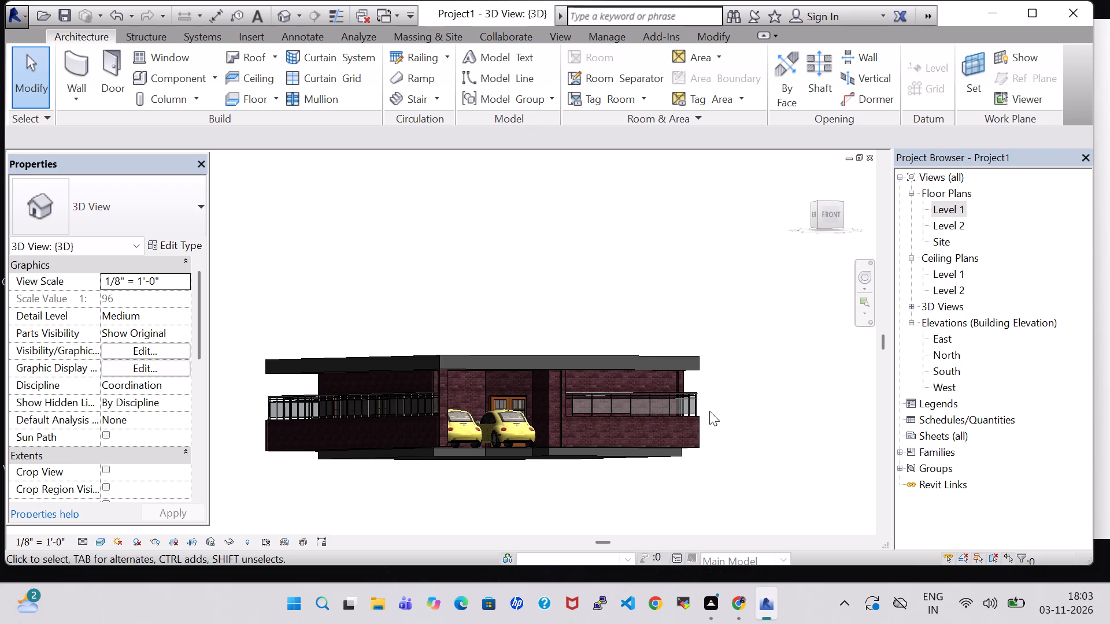
middle_click_drag(511, 242, 801, 292, "shift")
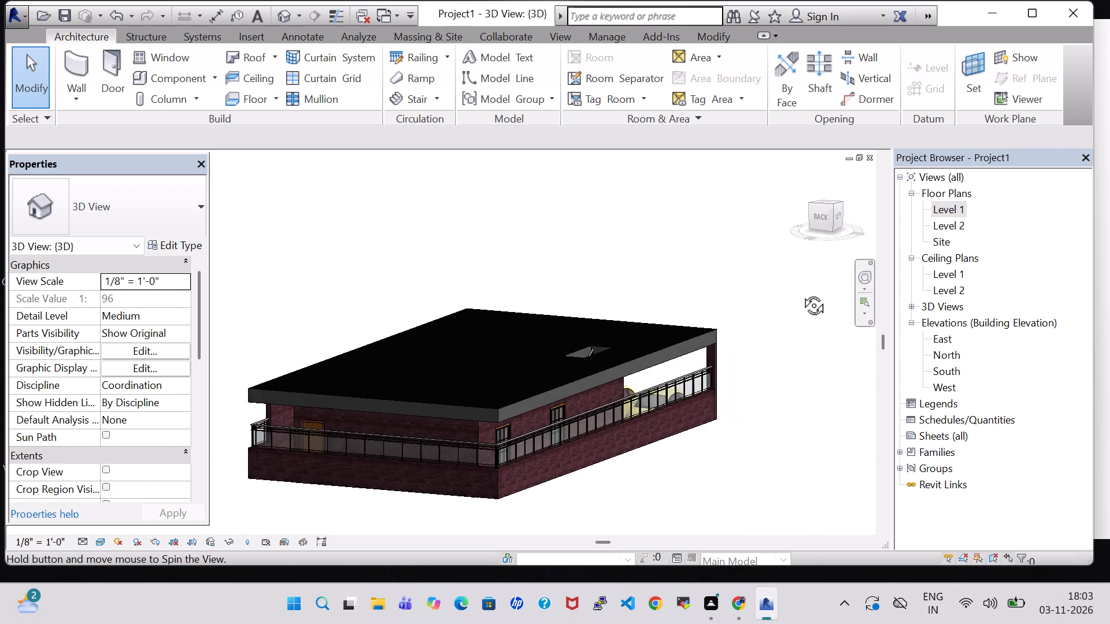
middle_click_drag(801, 292, 524, 314, "shift")
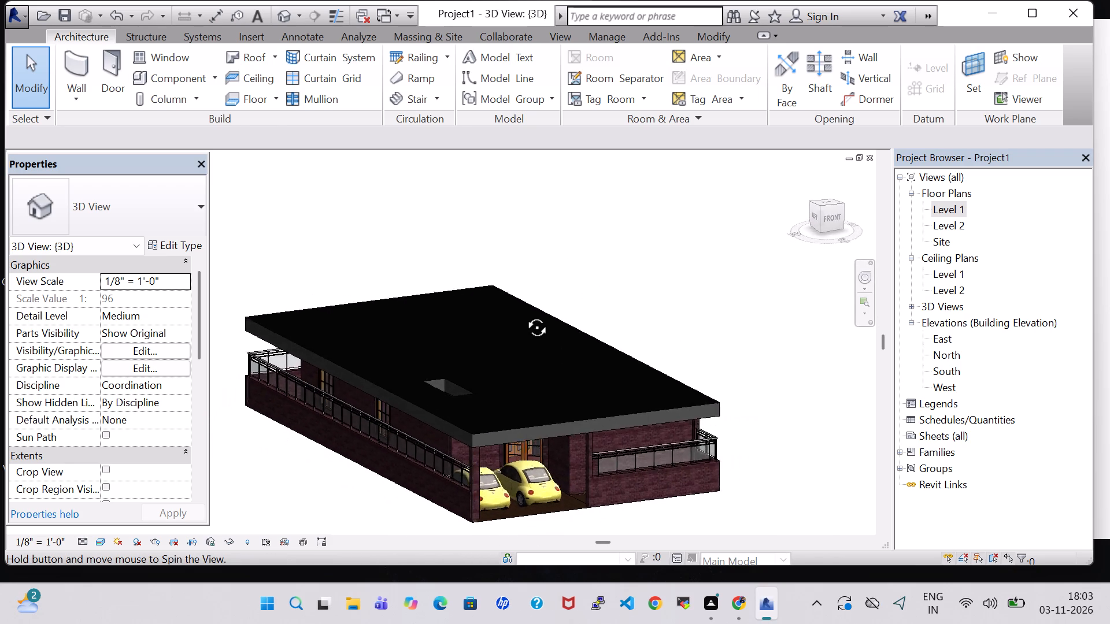
middle_click_drag(524, 314, 481, 269, "shift")
scroll(499, 415, "up", 3)
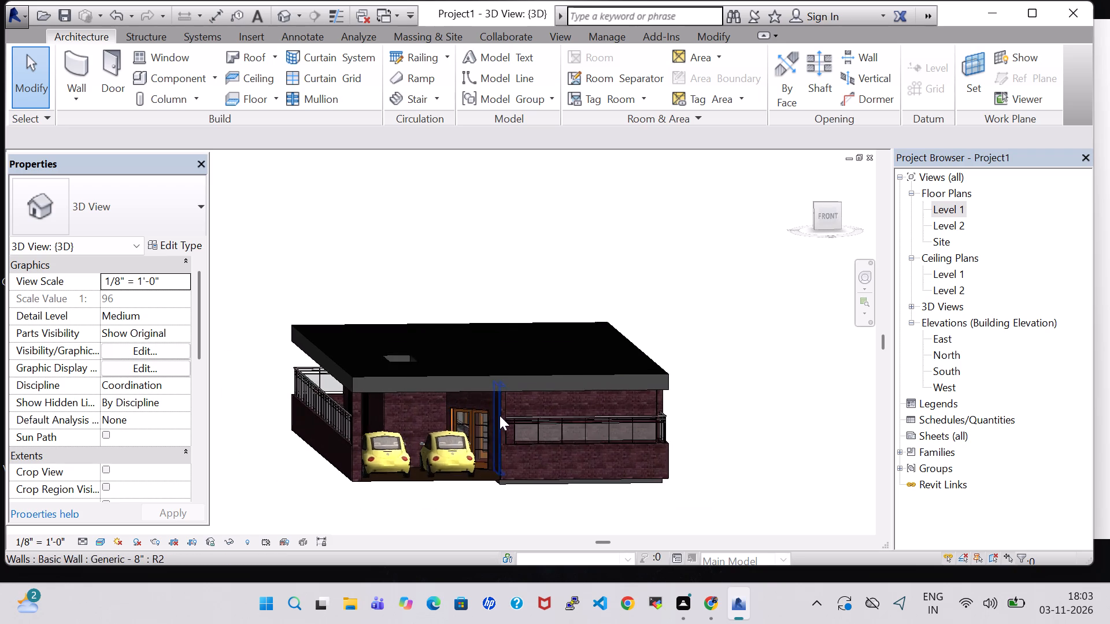
scroll(499, 415, "up", 3)
middle_click_drag(346, 408, 512, 377)
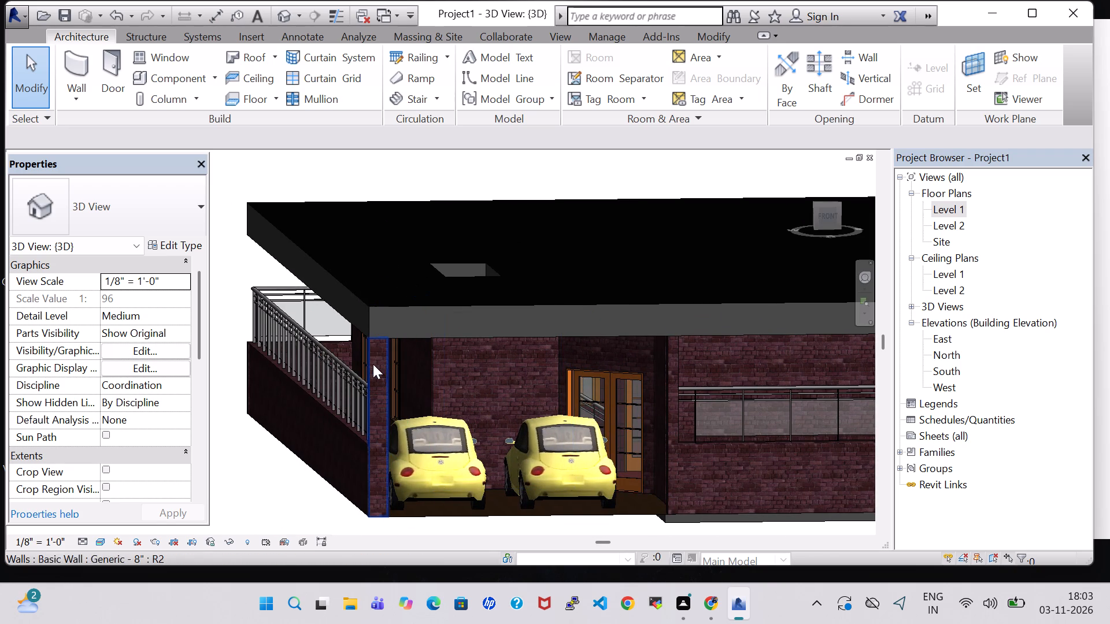
In the Level 1 plan, set the unconnected height of the short wall at the porch's outer front corner to 4' 0" and return to 3D.
double_click(956, 204)
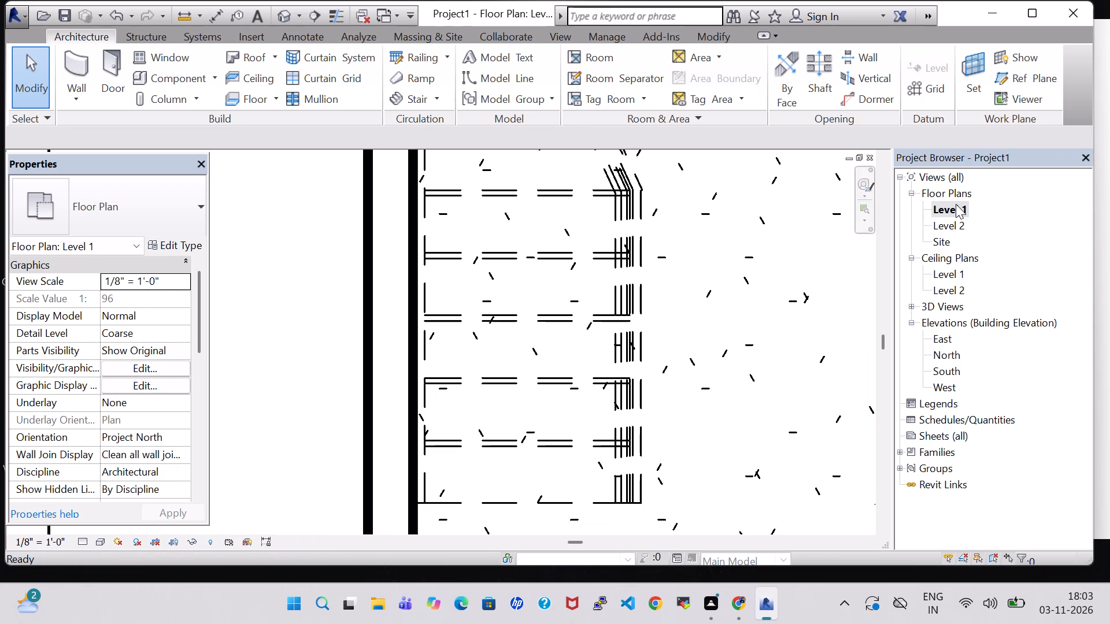
scroll(536, 283, "down", 4)
middle_click_drag(514, 342, 509, 171)
scroll(512, 365, "down", 3)
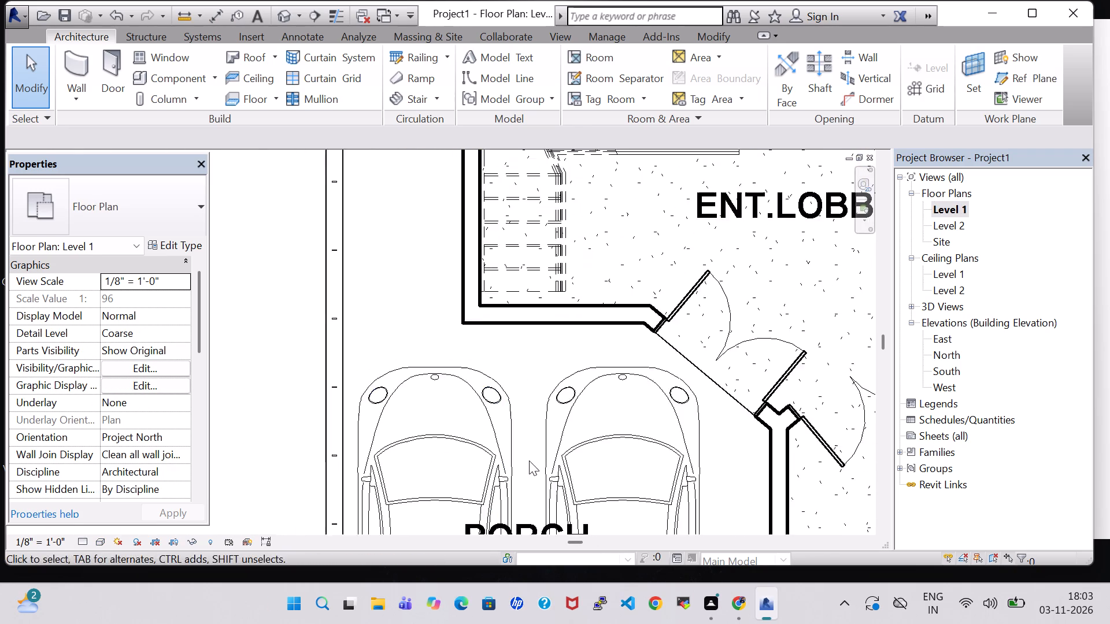
scroll(529, 460, "down", 4)
middle_click_drag(569, 388, 563, 49)
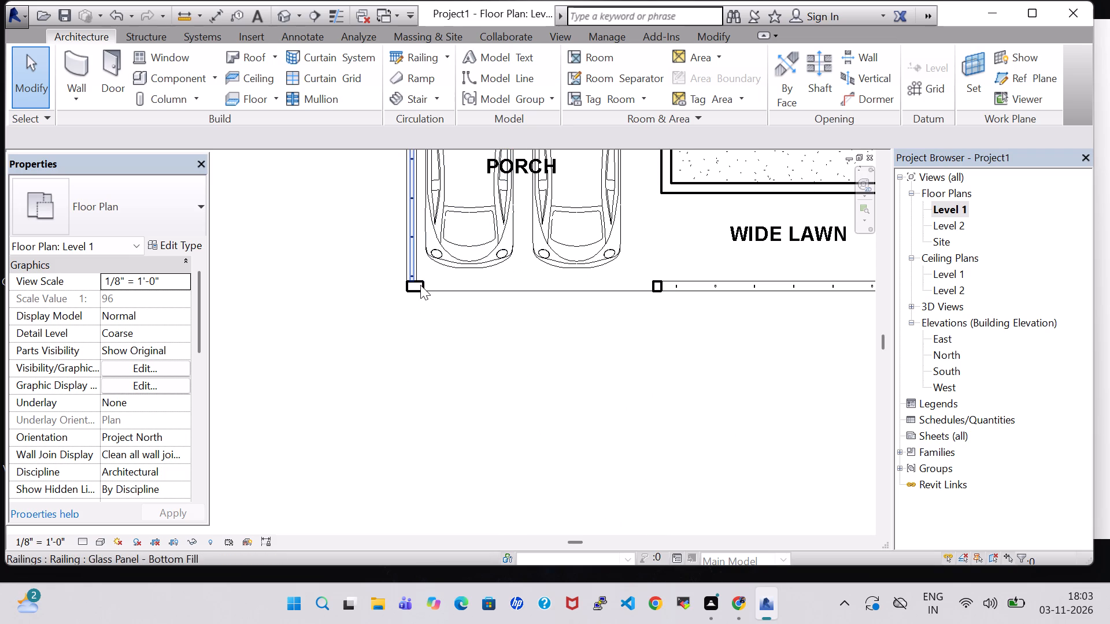
left_click(420, 285)
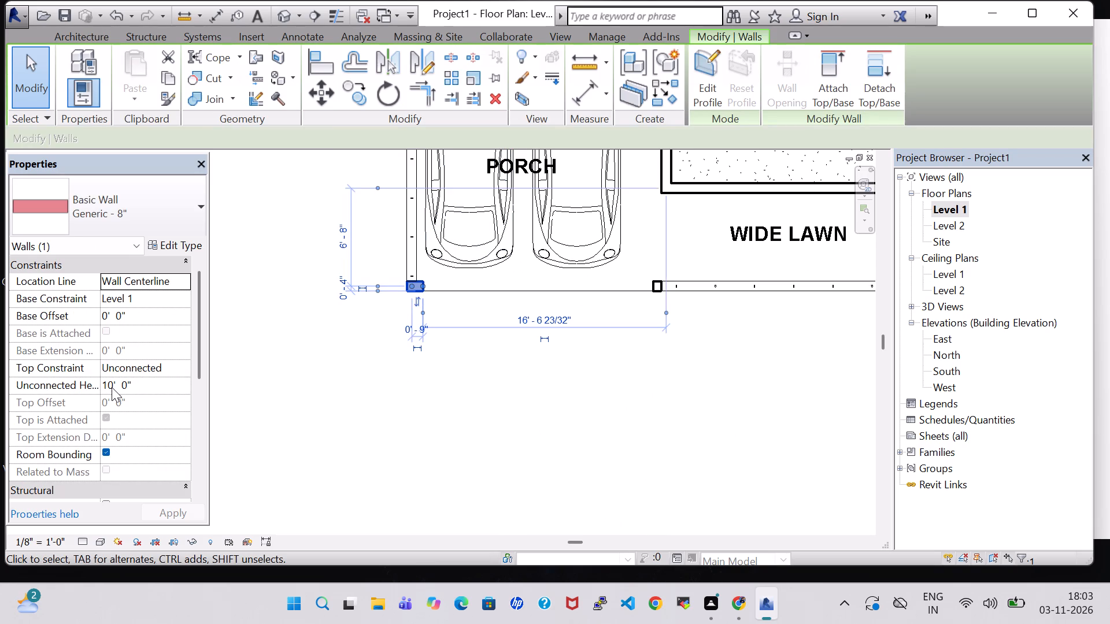
left_click(113, 388)
key("BackSpace")
key("BackSpace")
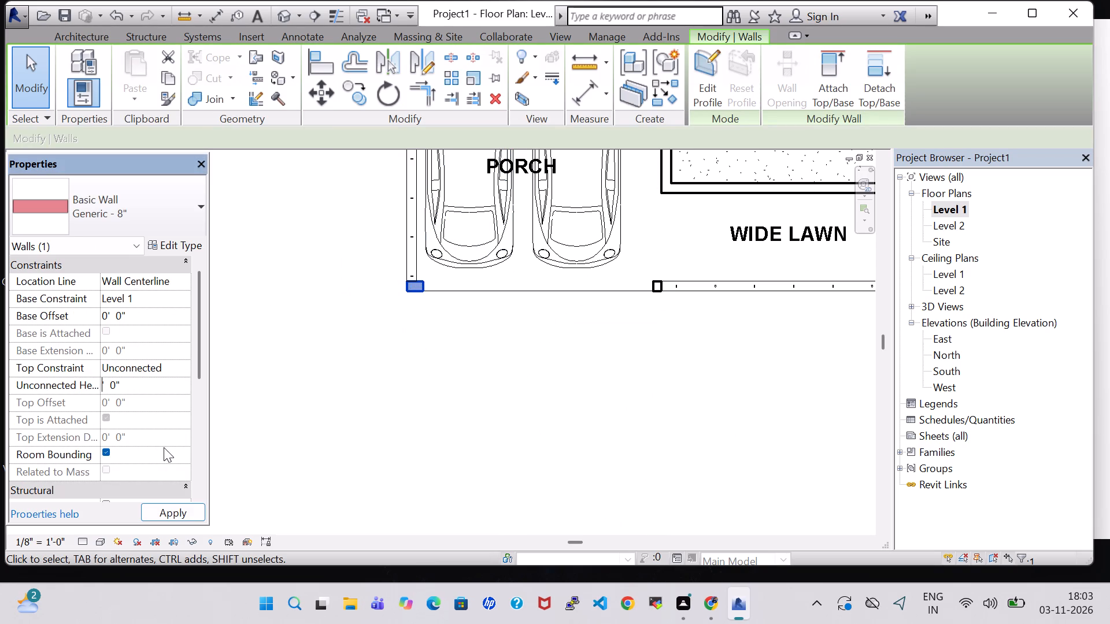
key("4")
key("Return")
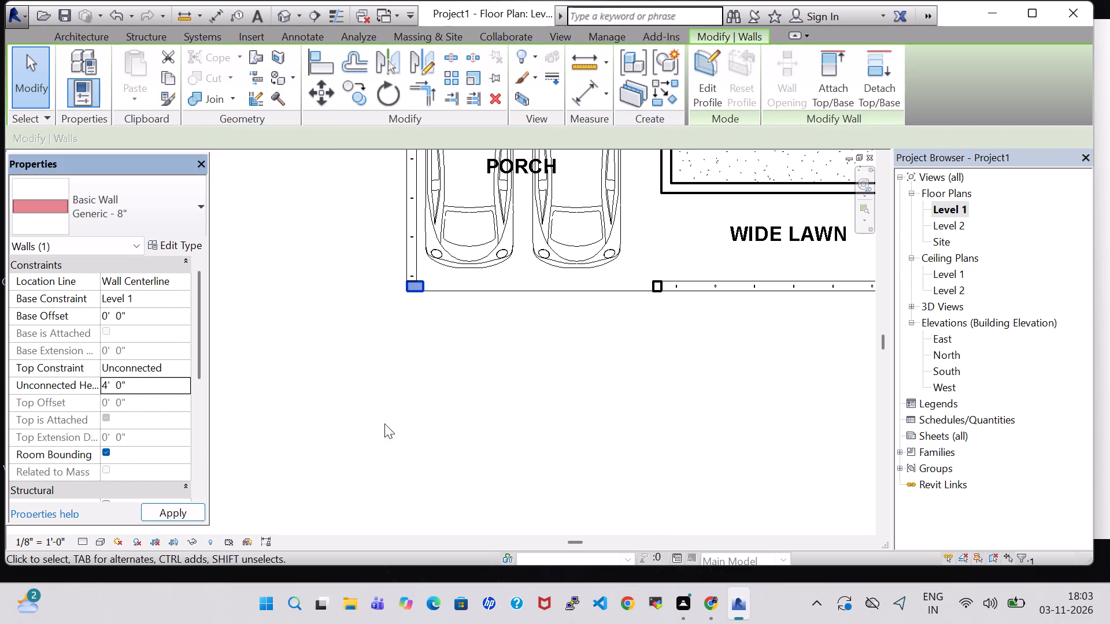
left_click(457, 380)
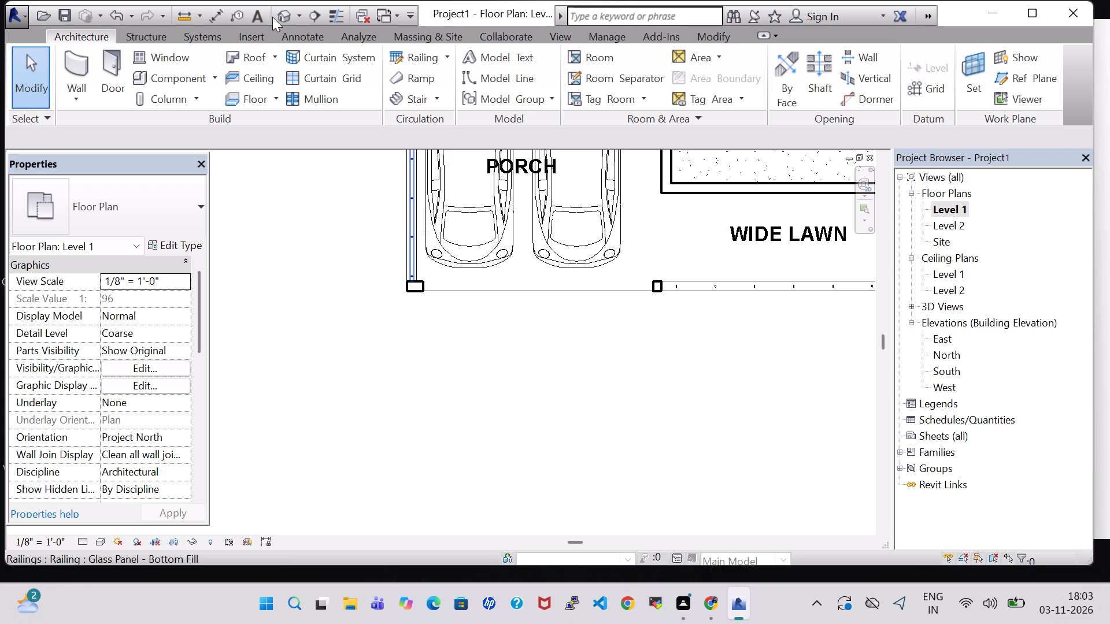
left_click(276, 18)
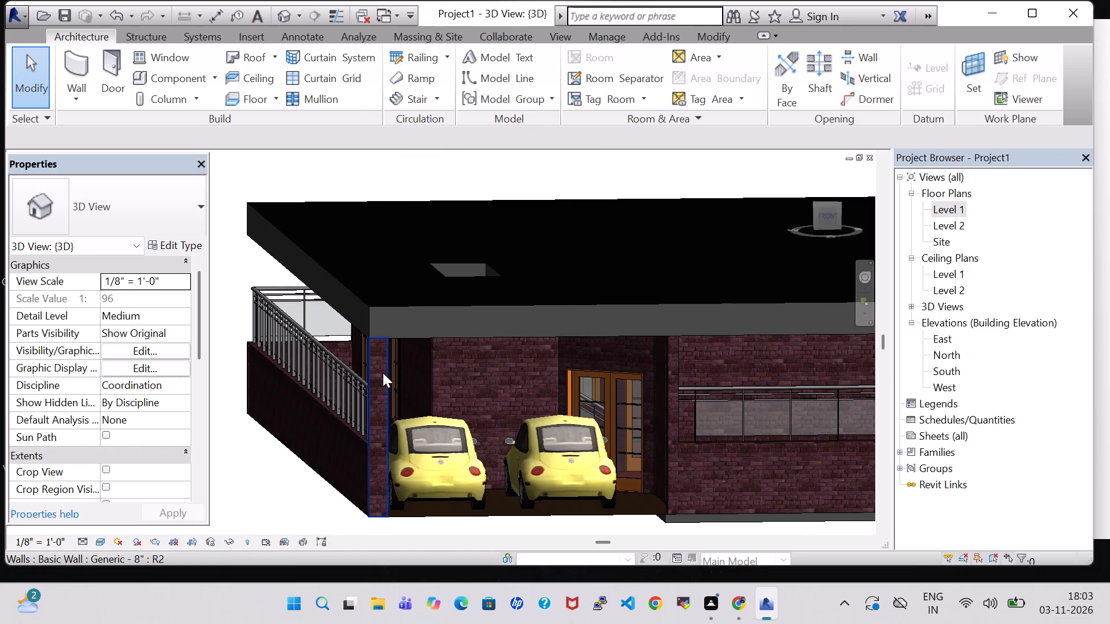
Check the short wall at the porch's outer front corner in the Level 1 plan and return to the 3D view.
left_click(383, 373)
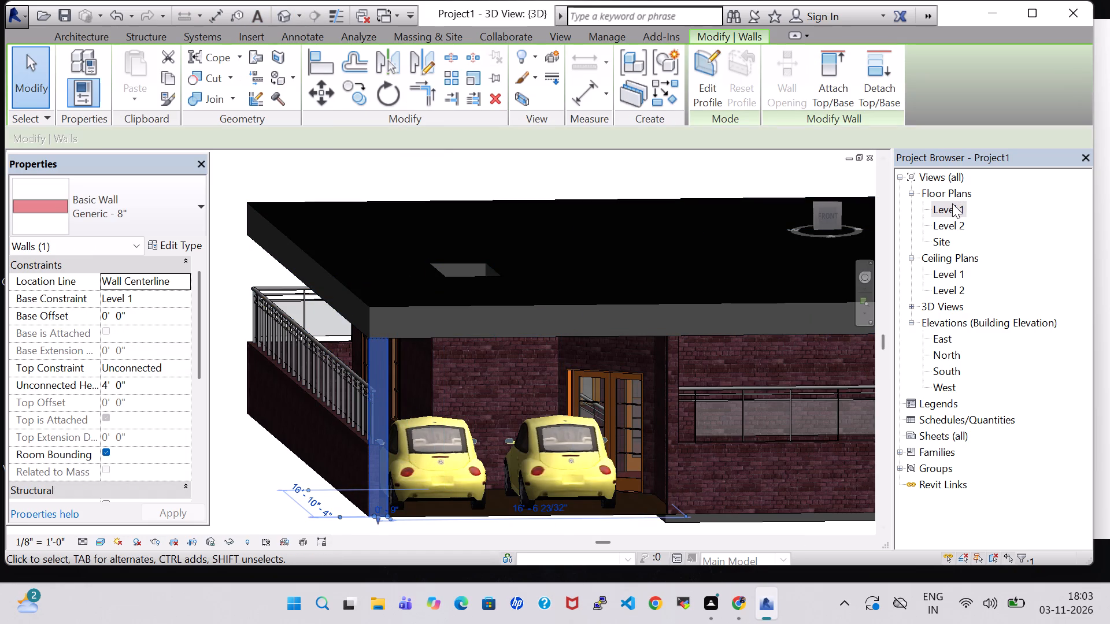
double_click(950, 211)
scroll(661, 267, "down", 3)
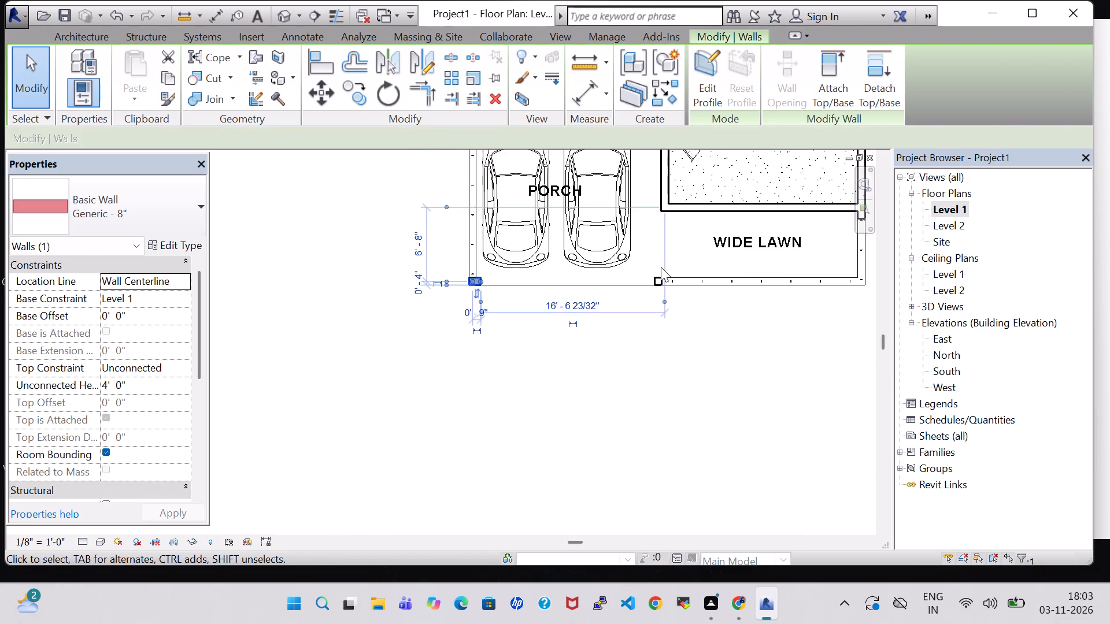
left_click(645, 363)
scroll(645, 363, "down", 2)
middle_click_drag(659, 347, 552, 393)
scroll(552, 393, "down", 2)
middle_click_drag(705, 229, 666, 359)
left_click(286, 12)
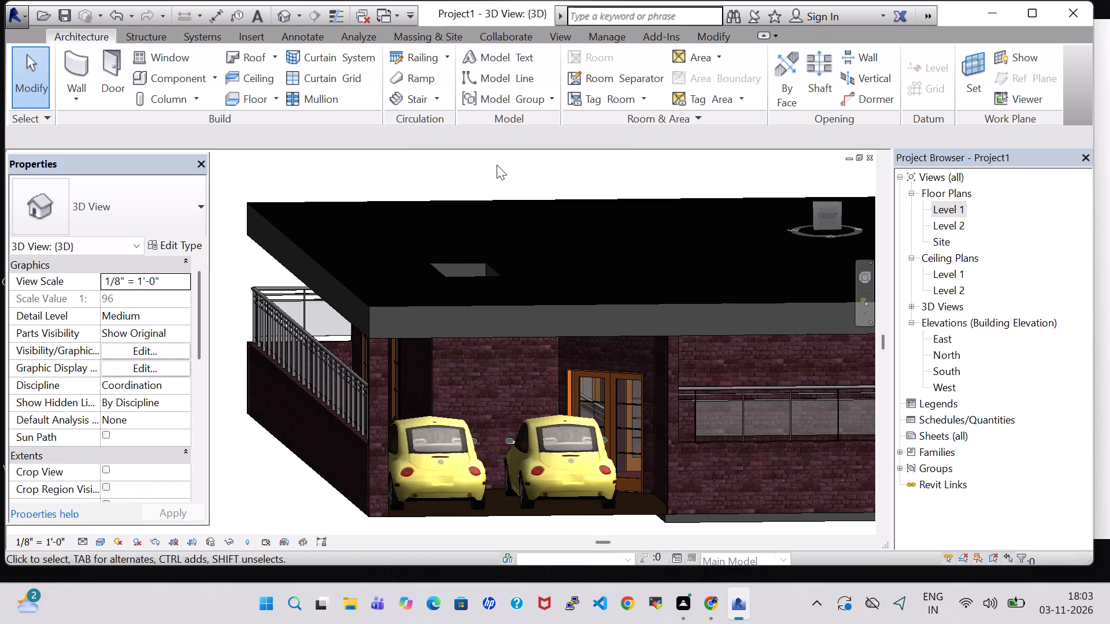
Hide the Roofs category in the 3D view through its visibility/graphics overrides.
type("VV")
left_click(238, 270)
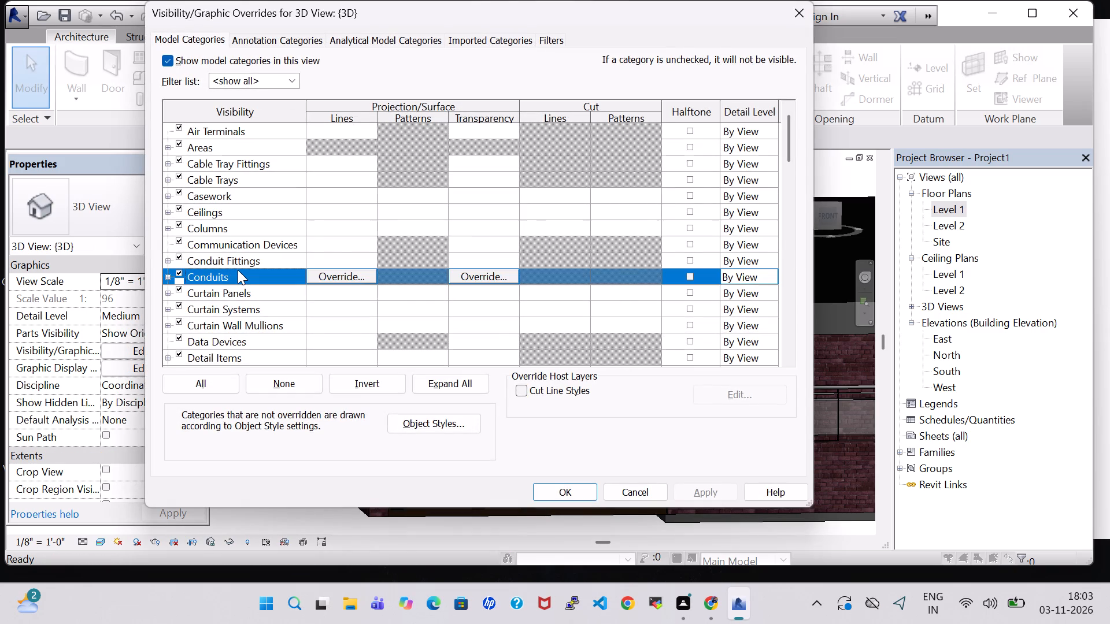
key("r")
scroll(238, 270, "down", 5)
left_click(180, 319)
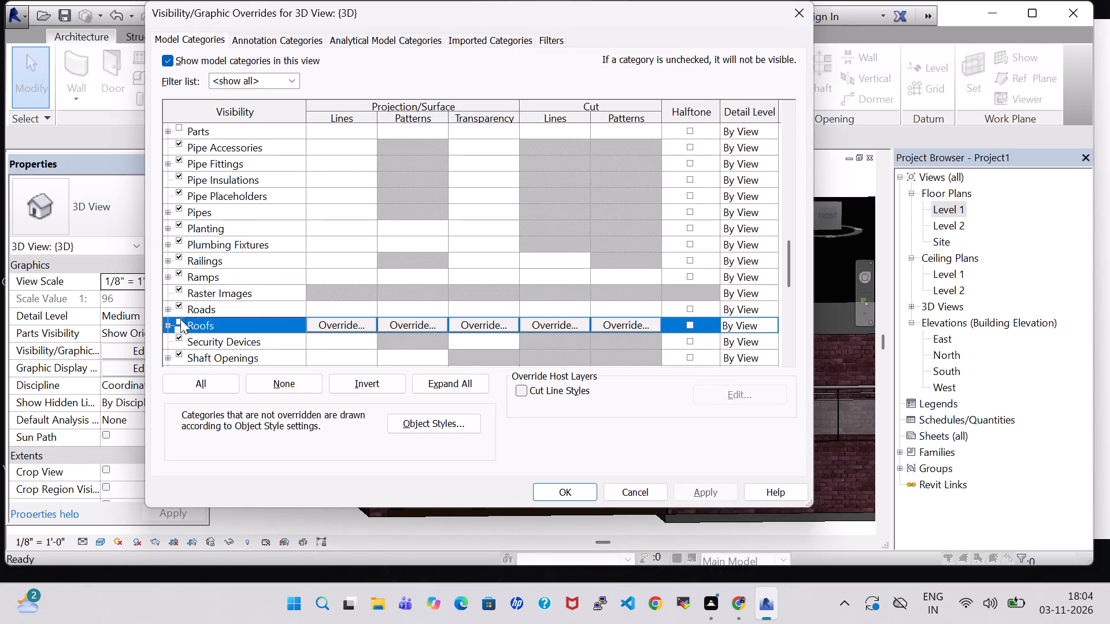
left_click(706, 497)
left_click(546, 480)
left_click(550, 489)
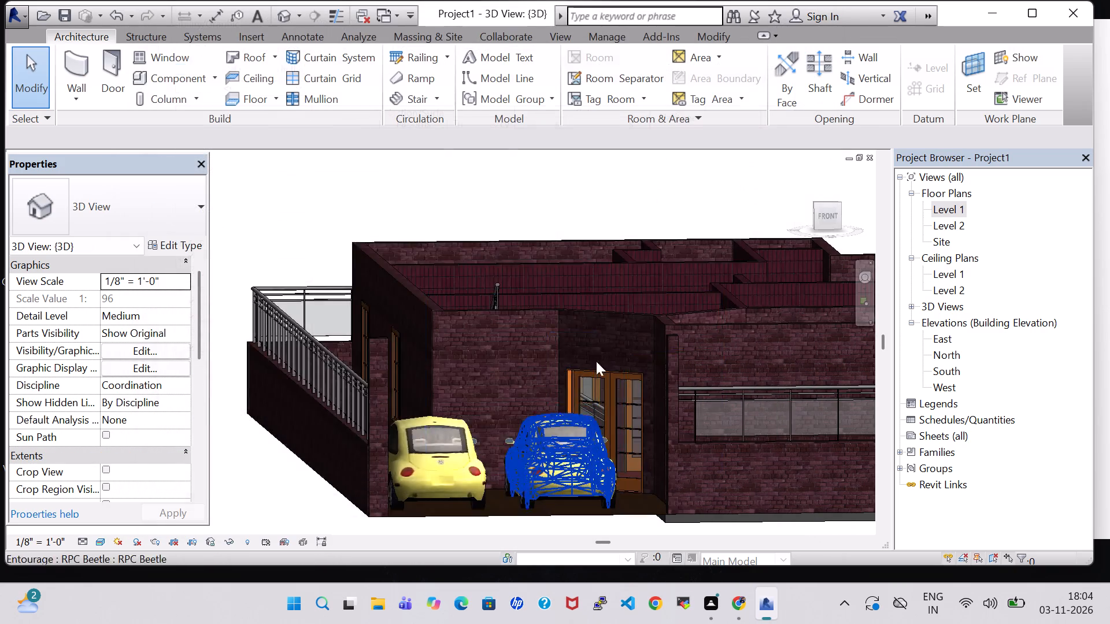
Examine the roofless house from above and from the front in the 3D view.
scroll(632, 285, "down", 4)
middle_click_drag(721, 188, 703, 381, "shift")
scroll(717, 383, "down", 3)
middle_click_drag(832, 411, 823, 369, "shift")
middle_click_drag(823, 369, 716, 369)
scroll(716, 369, "down", 1)
middle_click_drag(724, 410, 723, 398, "shift")
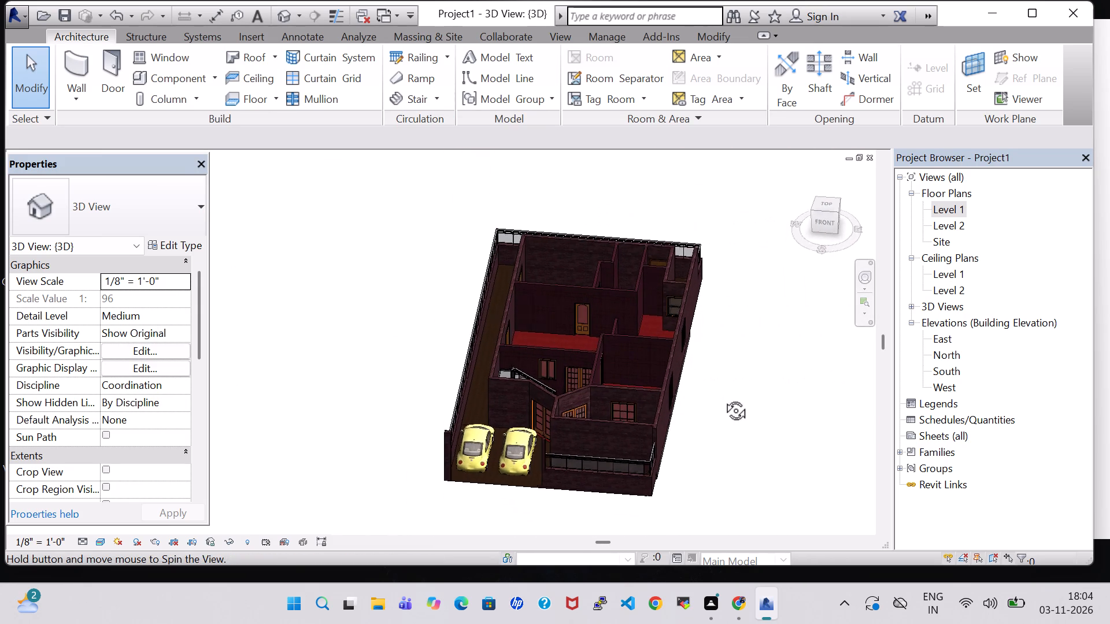
middle_click_drag(723, 398, 727, 370, "shift")
scroll(727, 370, "up", 3)
middle_click_drag(727, 370, 745, 332, "shift")
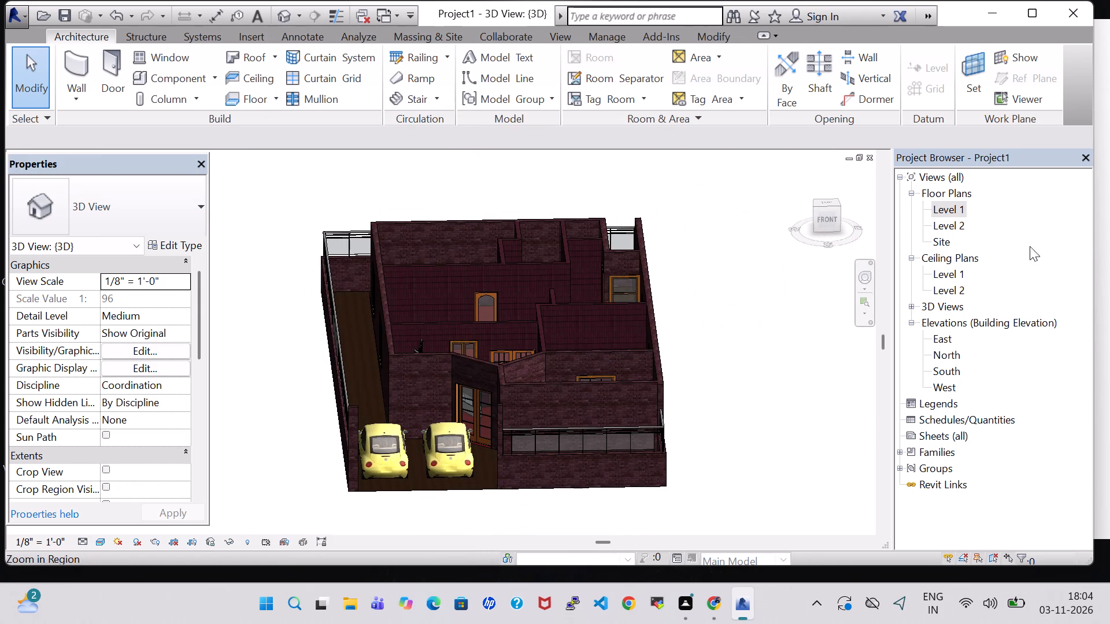
From the Level 1 plan, load the RPC Tree - Tropical family from the library's Planting folder for component placement.
double_click(956, 206)
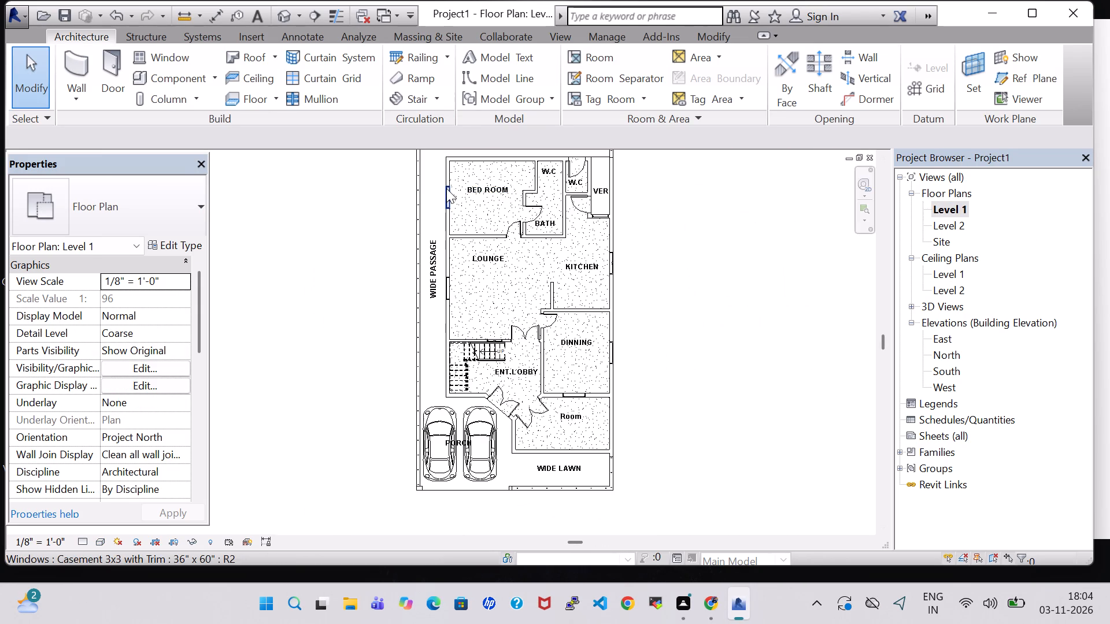
scroll(386, 178, "down", 1)
left_click(182, 71)
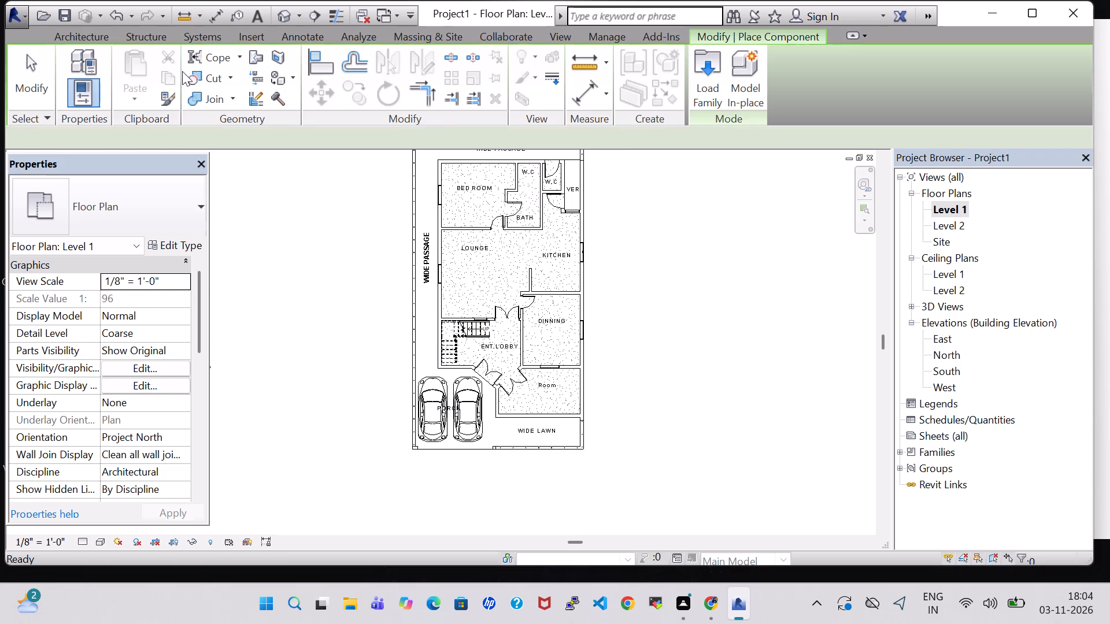
left_click(725, 94)
left_click(690, 76)
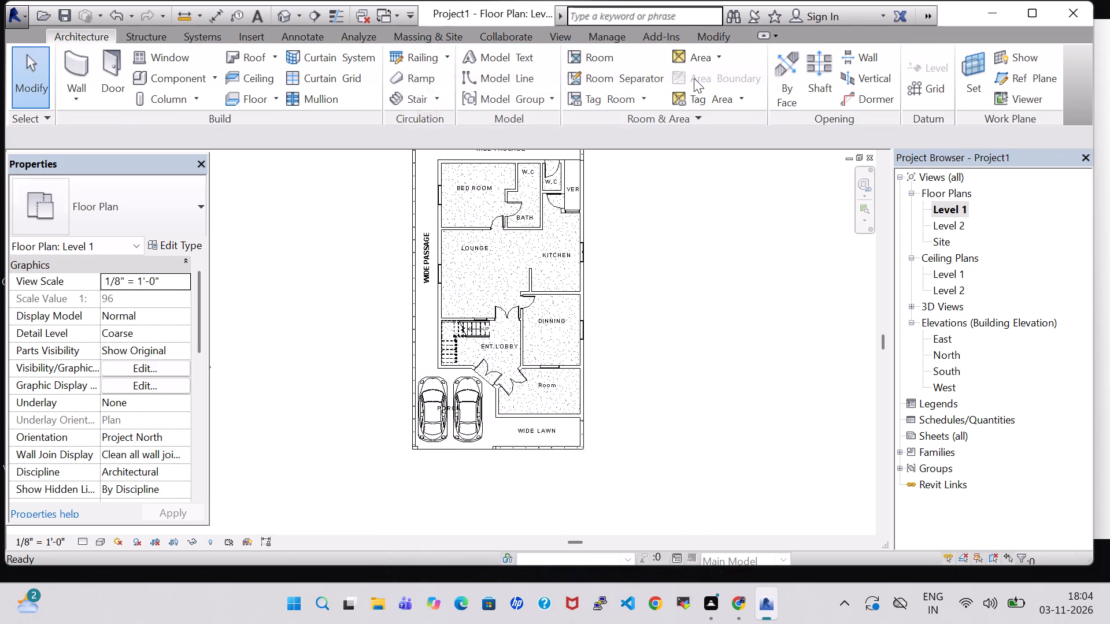
left_click(184, 76)
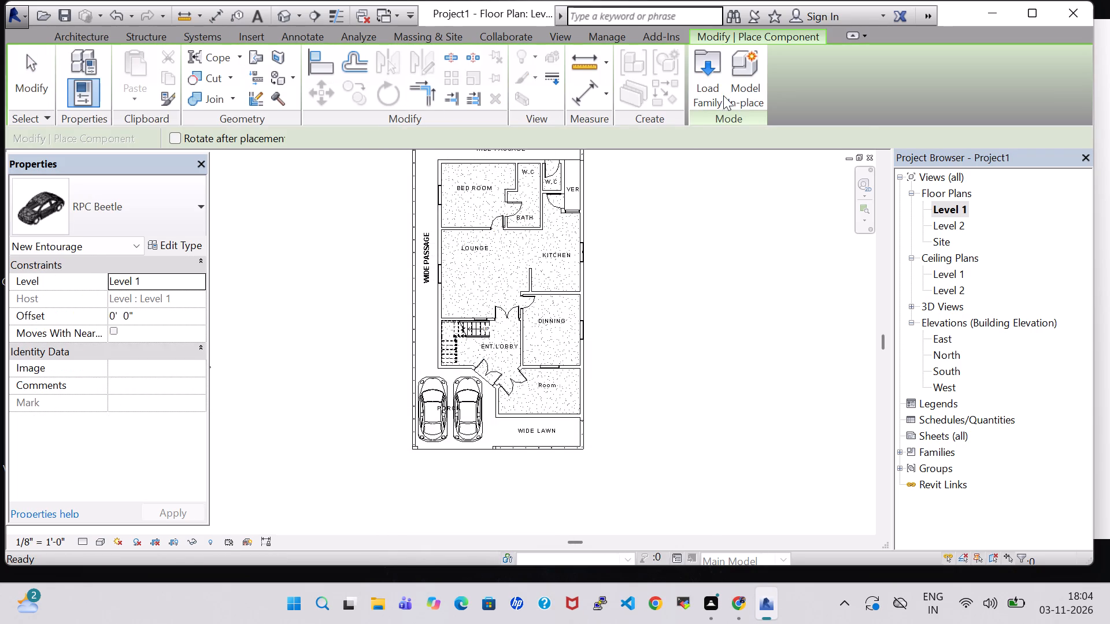
left_click(702, 98)
scroll(528, 266, "down", 1)
scroll(465, 253, "down", 1)
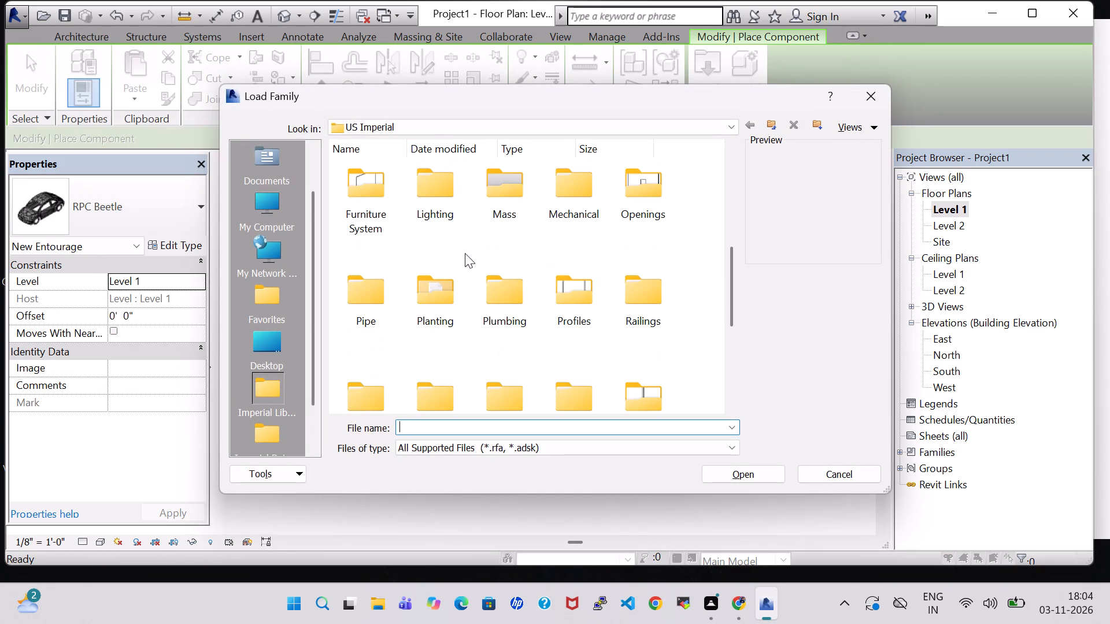
double_click(429, 287)
left_click(491, 202)
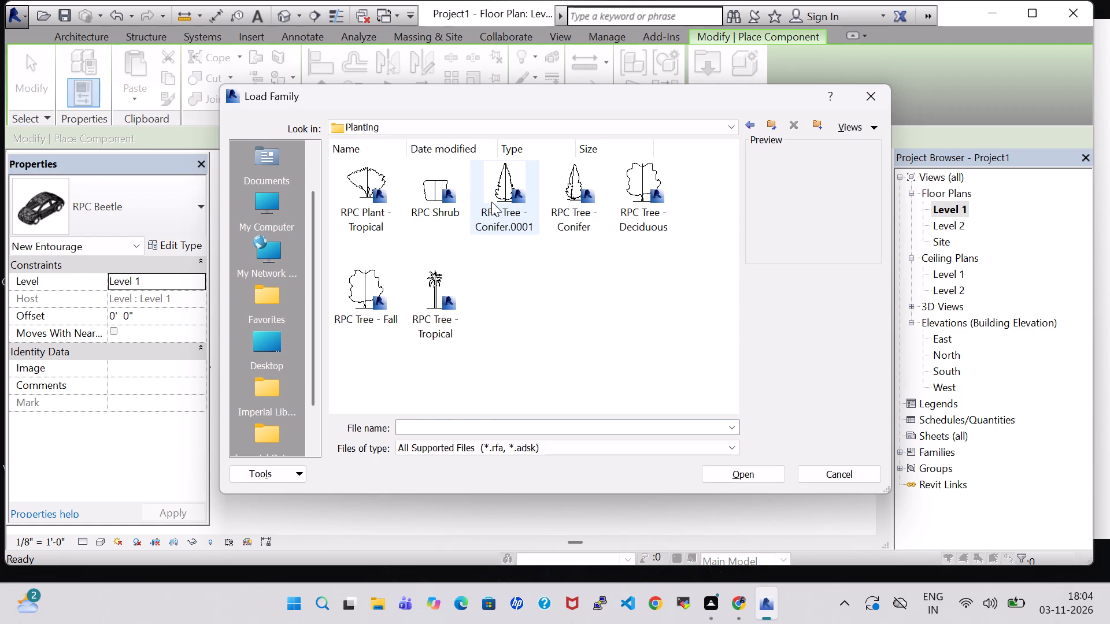
left_click(428, 315)
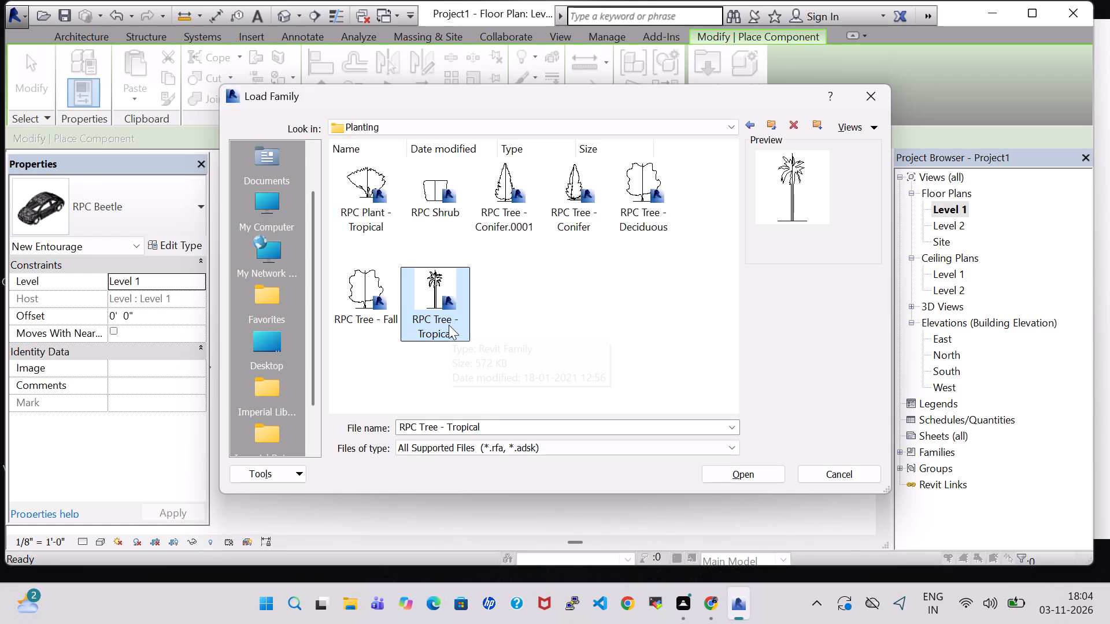
left_click(730, 471)
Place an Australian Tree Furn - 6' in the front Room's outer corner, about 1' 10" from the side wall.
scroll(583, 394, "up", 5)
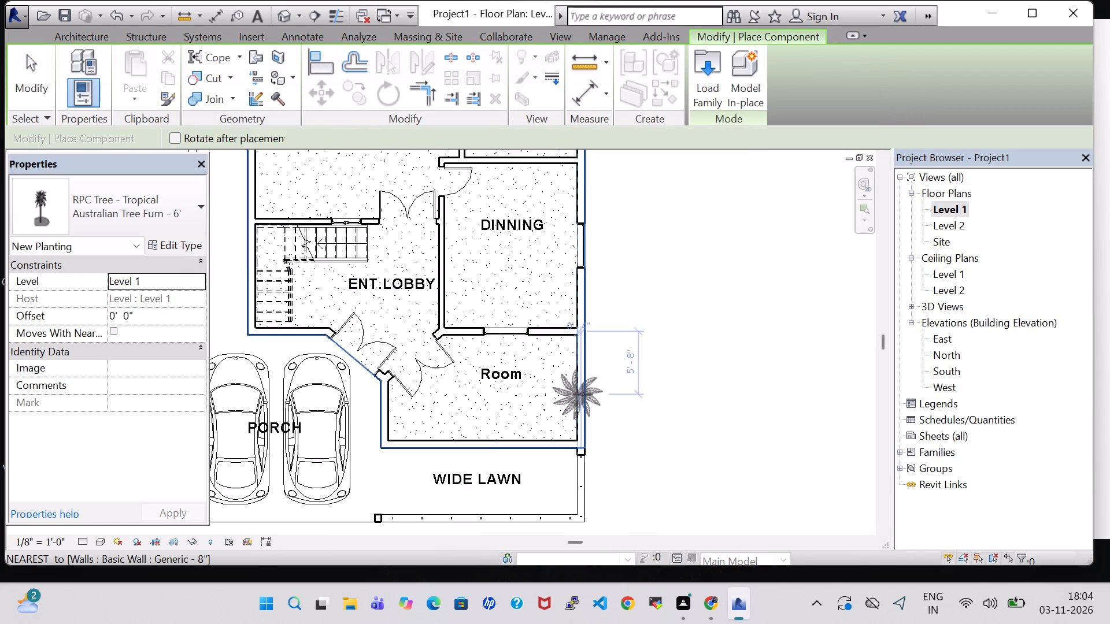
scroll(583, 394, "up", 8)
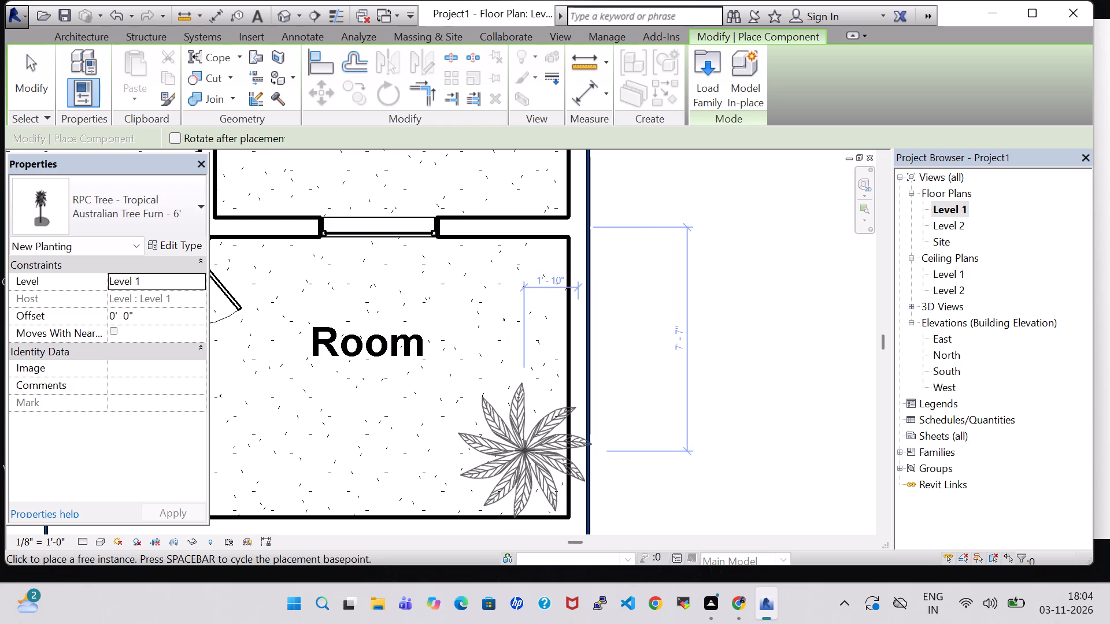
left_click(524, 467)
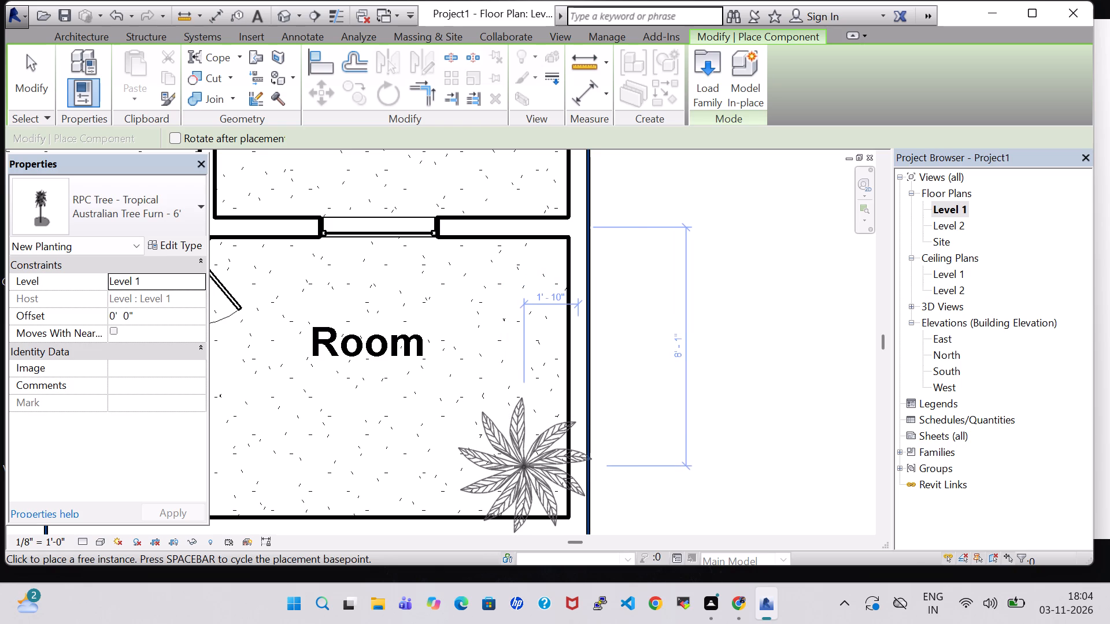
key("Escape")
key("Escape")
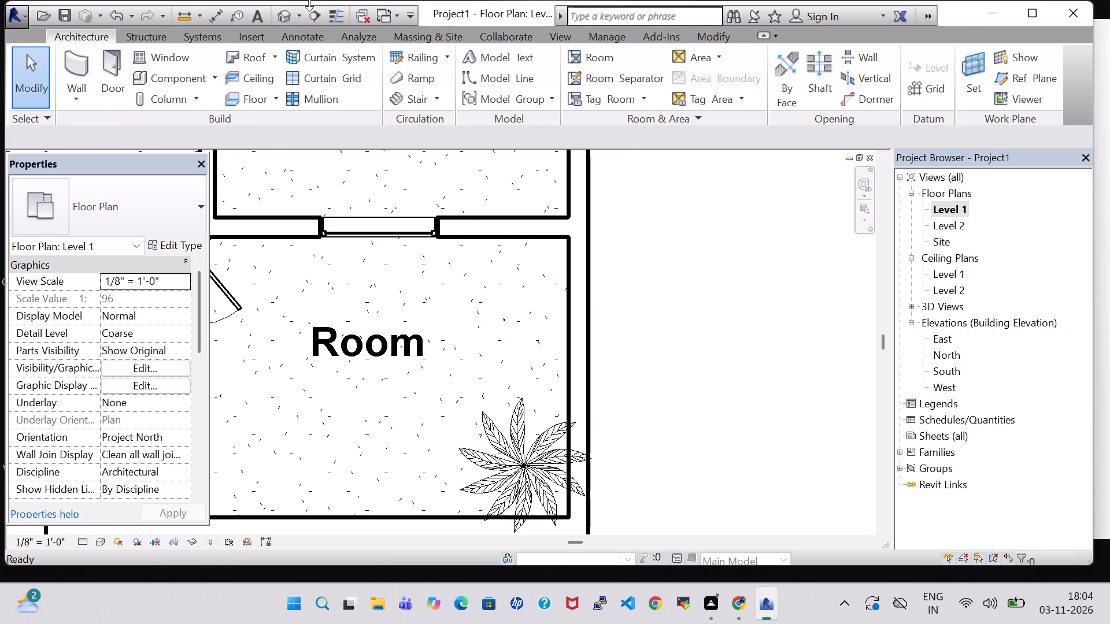
Examine the tree in the front Room and the surrounding walls from several angles in the 3D view.
left_click(289, 20)
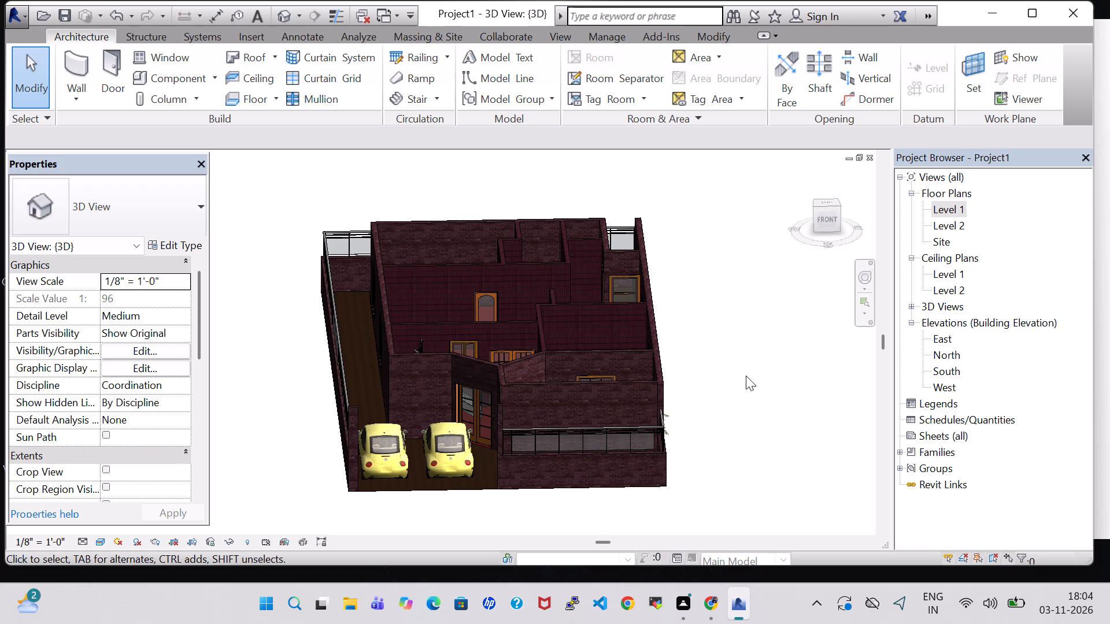
middle_click_drag(749, 370, 740, 272)
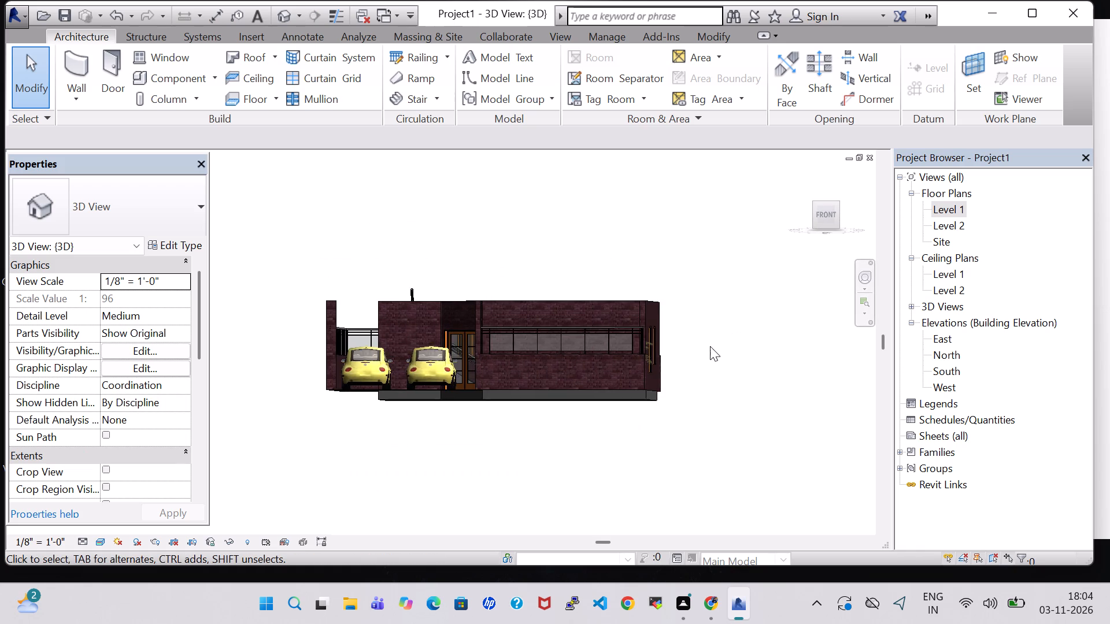
scroll(710, 346, "up", 7)
middle_click_drag(689, 319, 863, 463, "shift")
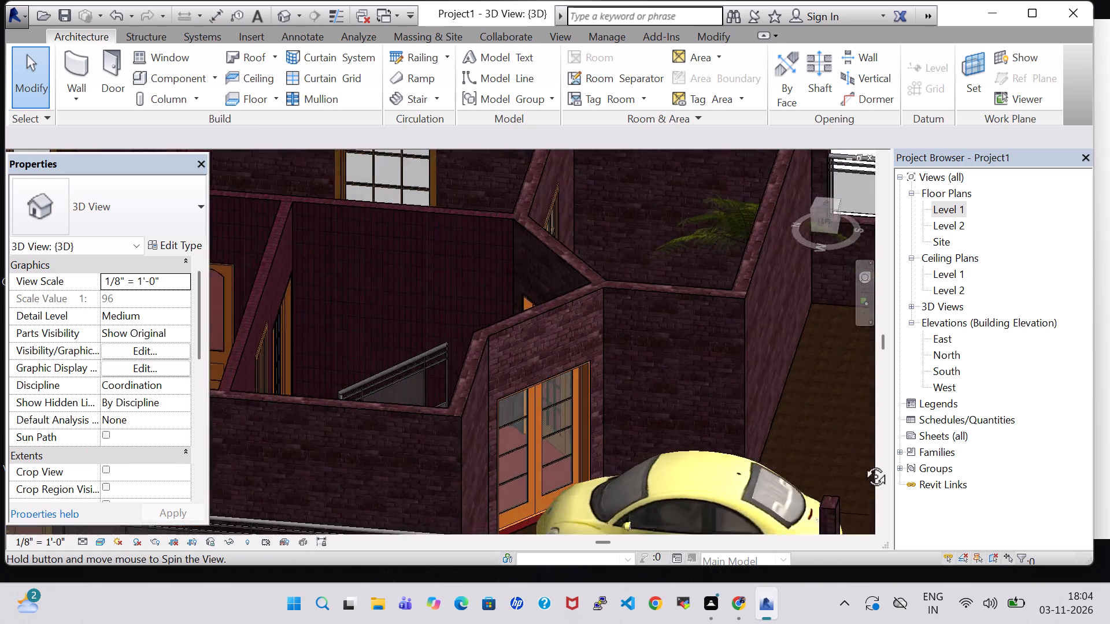
middle_click_drag(863, 463, 771, 458, "shift")
middle_click_drag(771, 458, 779, 463, "shift")
middle_click_drag(779, 463, 503, 260)
middle_click_drag(656, 185, 700, 298, "shift")
scroll(671, 218, "down", 1, "shift")
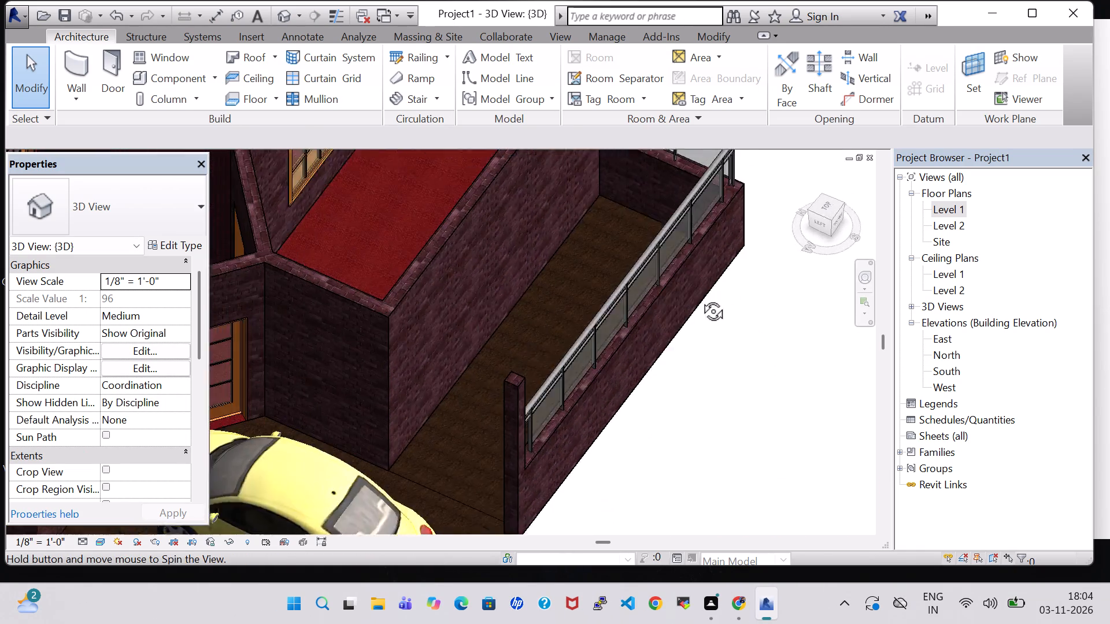
middle_click_drag(700, 298, 710, 335, "shift")
middle_click_drag(724, 294, 647, 400)
middle_click_drag(720, 299, 704, 314)
middle_click_drag(534, 329, 556, 320)
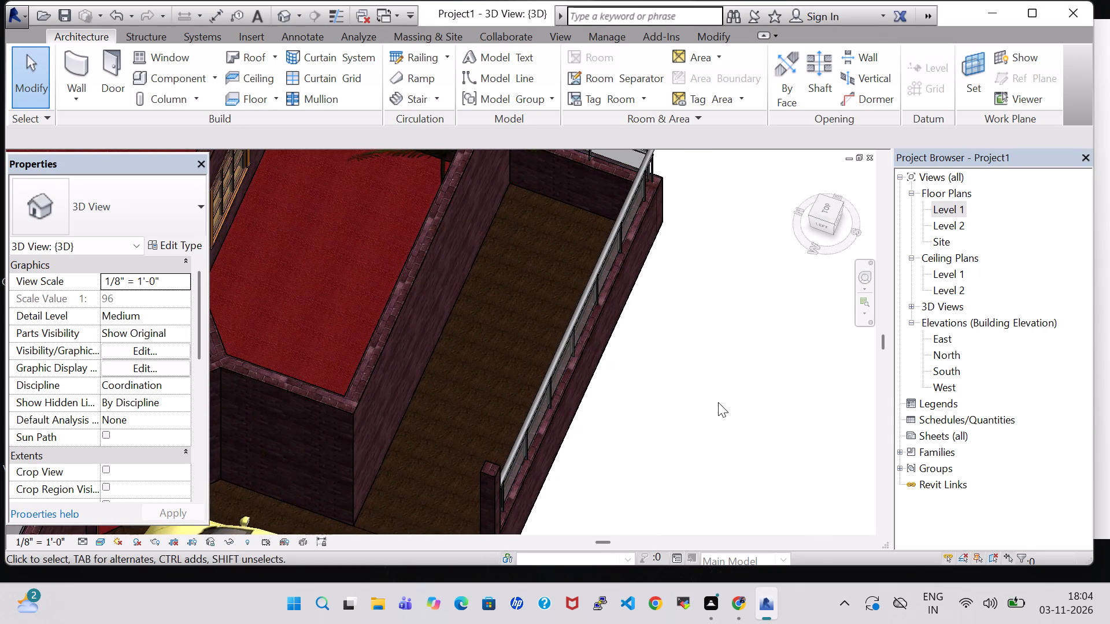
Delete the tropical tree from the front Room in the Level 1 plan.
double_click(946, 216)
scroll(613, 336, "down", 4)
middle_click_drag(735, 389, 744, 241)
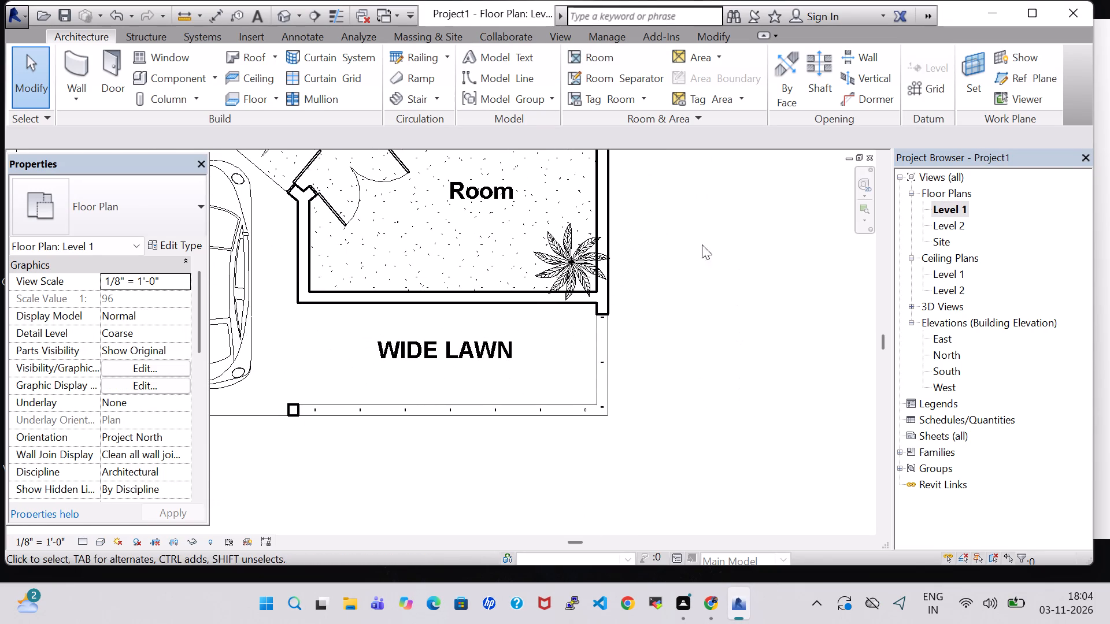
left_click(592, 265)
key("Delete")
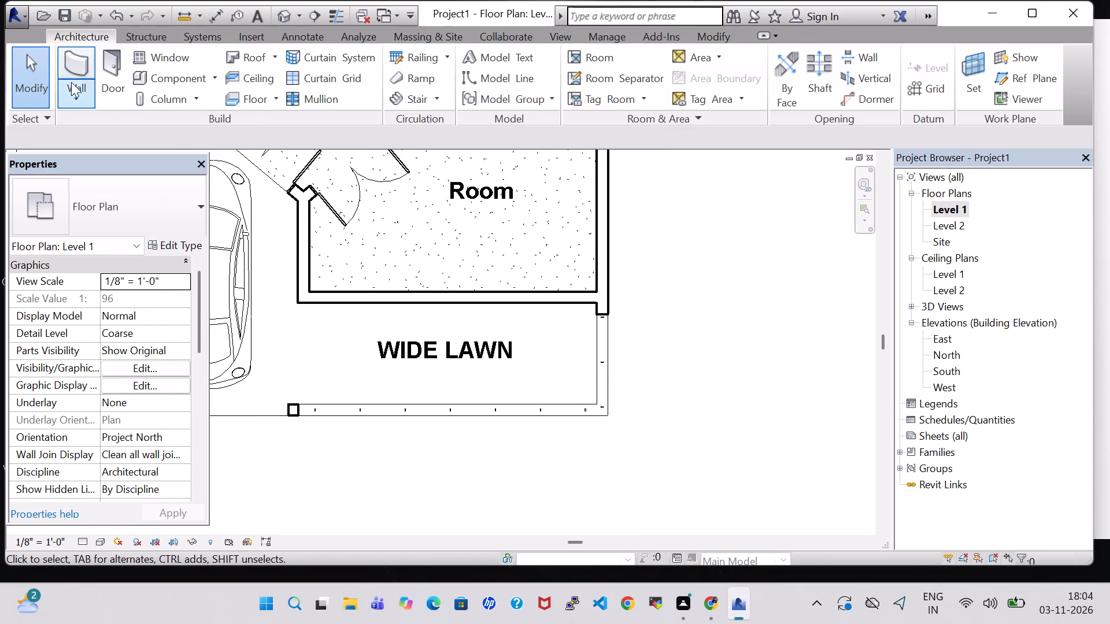
Place an Australian Tree Furn - 6' in the Wide Lawn's outer corner, about 4' 10" from the Room's front wall, deleting the stray copy outside.
left_click(176, 80)
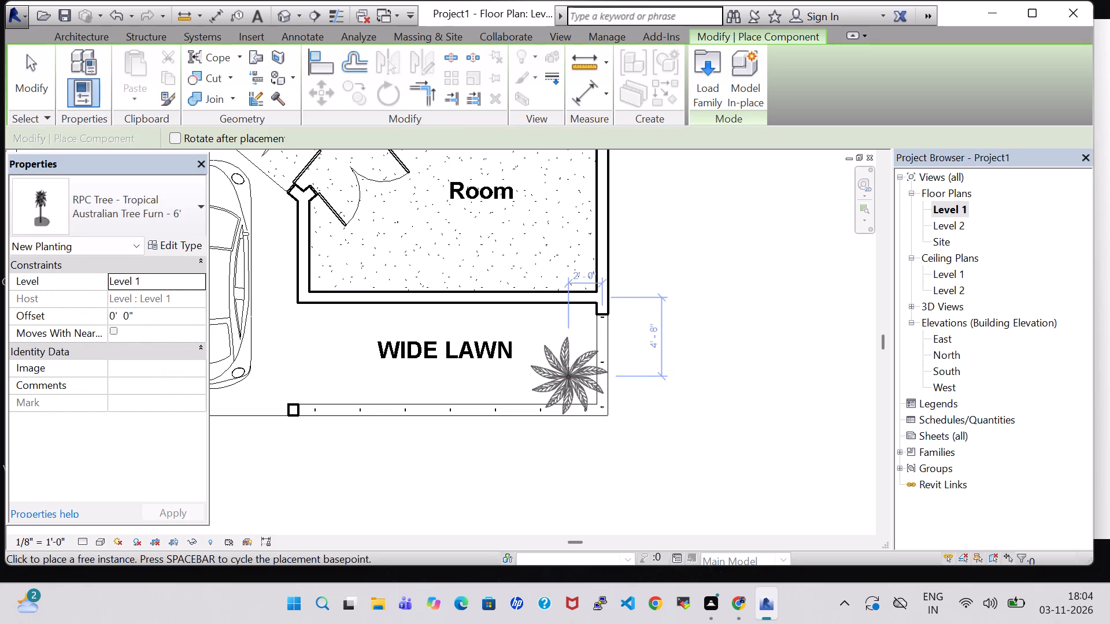
left_click(569, 378)
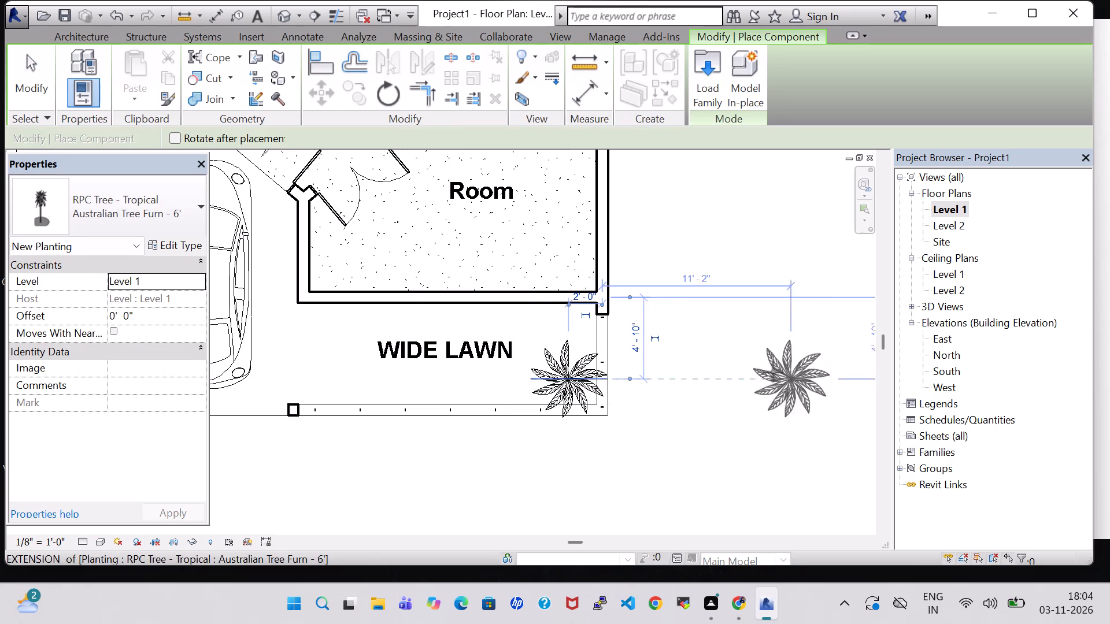
left_click(749, 361)
key("Escape")
key("Escape")
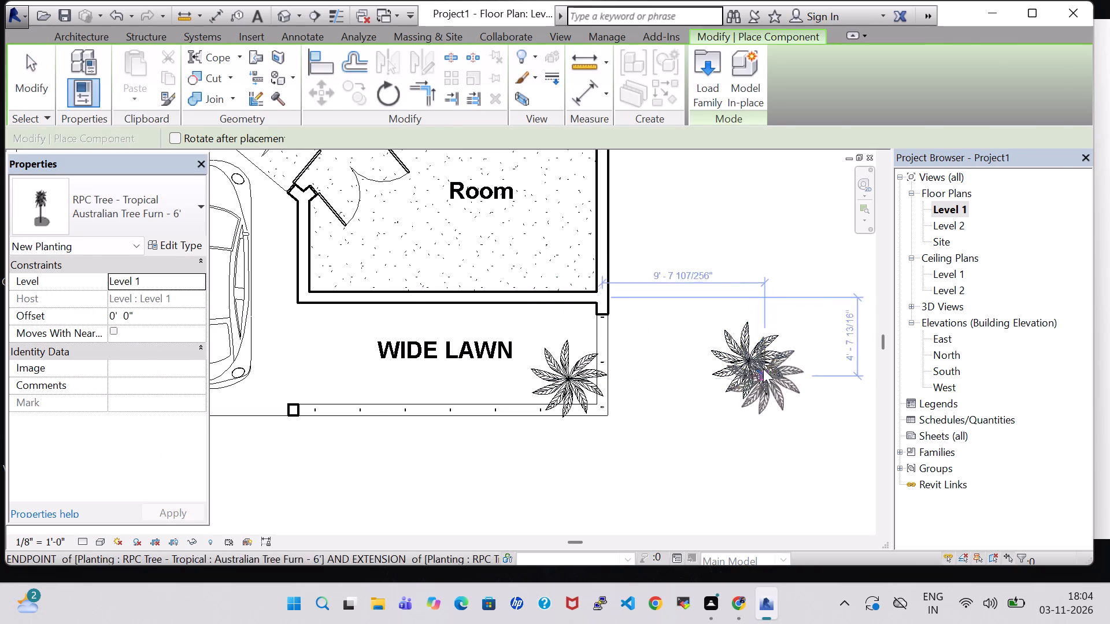
left_click(758, 364)
key("Delete")
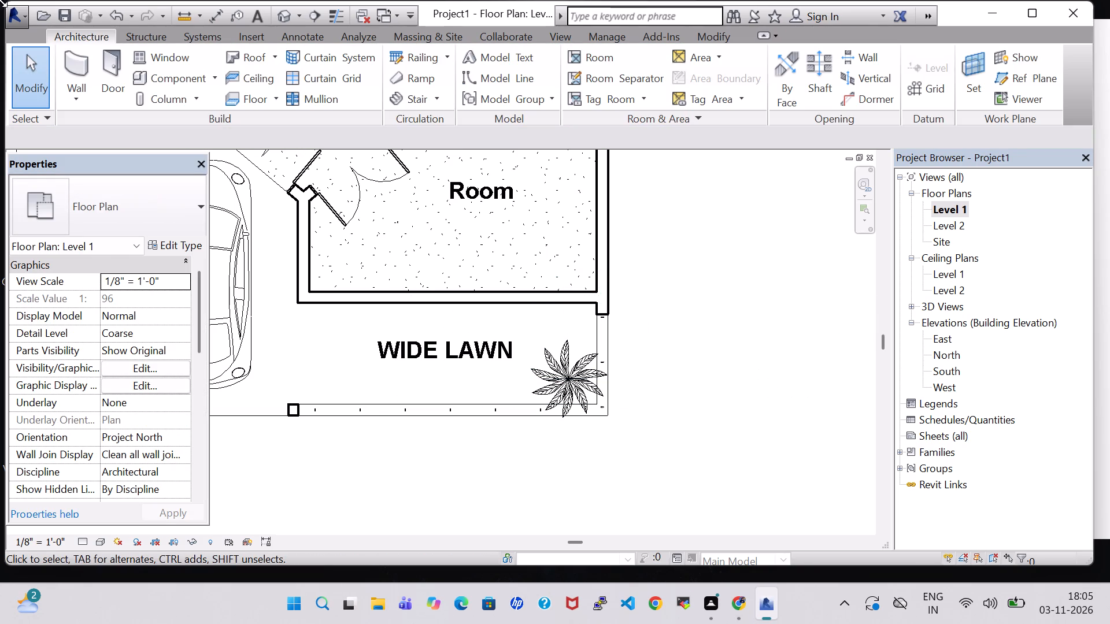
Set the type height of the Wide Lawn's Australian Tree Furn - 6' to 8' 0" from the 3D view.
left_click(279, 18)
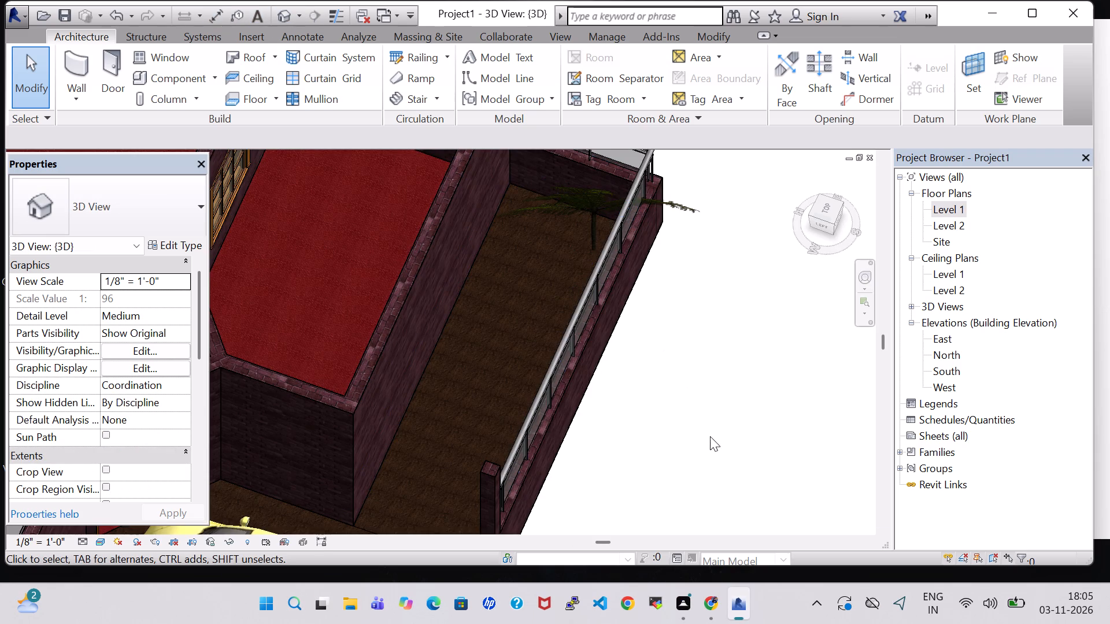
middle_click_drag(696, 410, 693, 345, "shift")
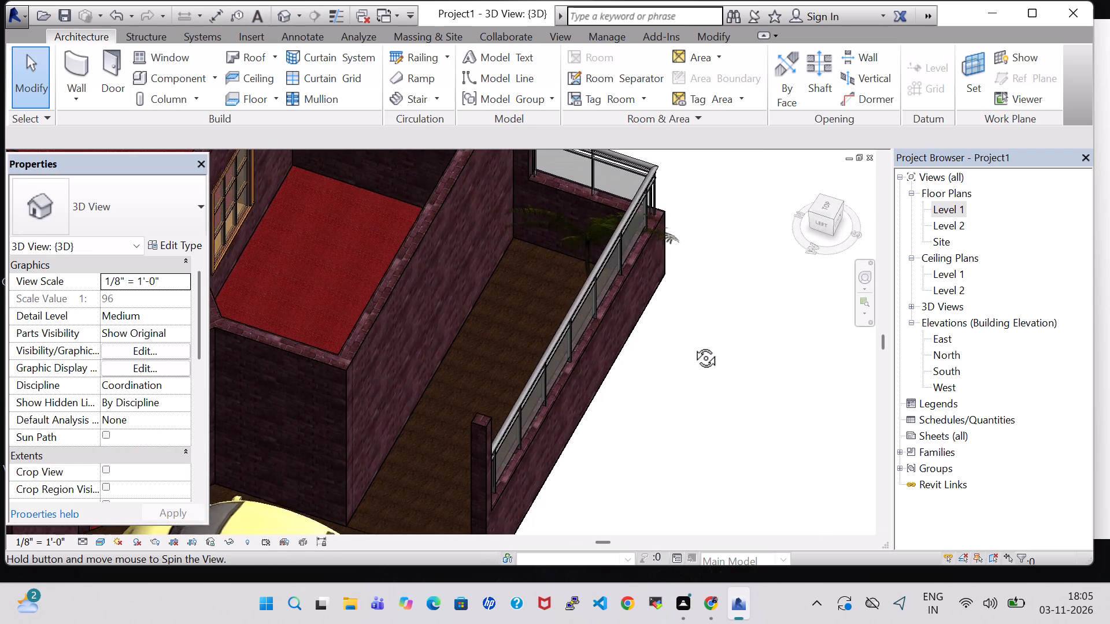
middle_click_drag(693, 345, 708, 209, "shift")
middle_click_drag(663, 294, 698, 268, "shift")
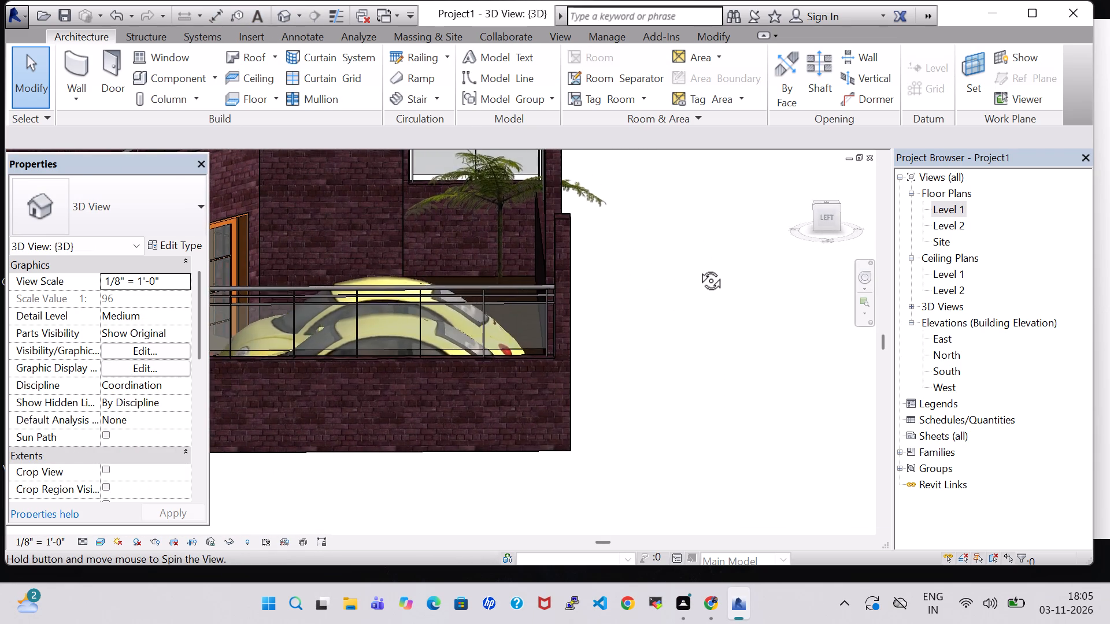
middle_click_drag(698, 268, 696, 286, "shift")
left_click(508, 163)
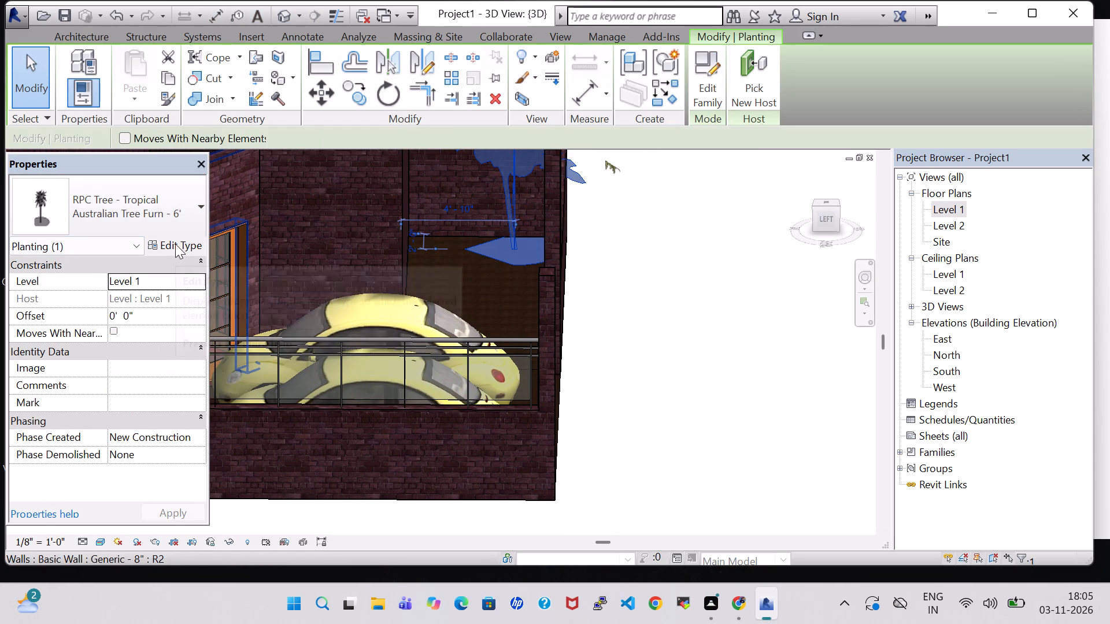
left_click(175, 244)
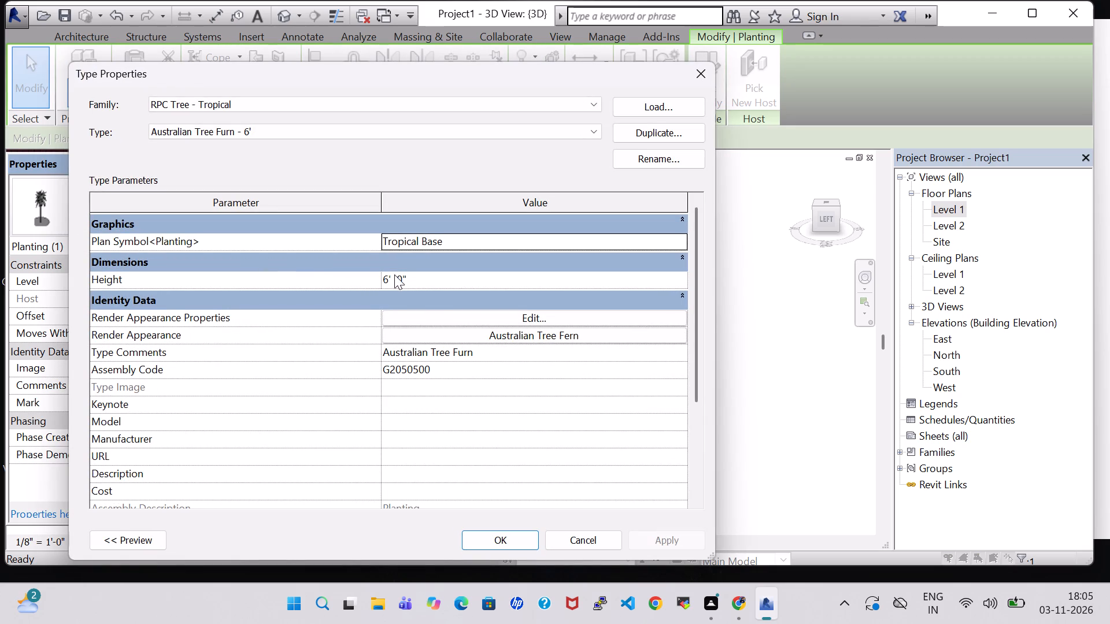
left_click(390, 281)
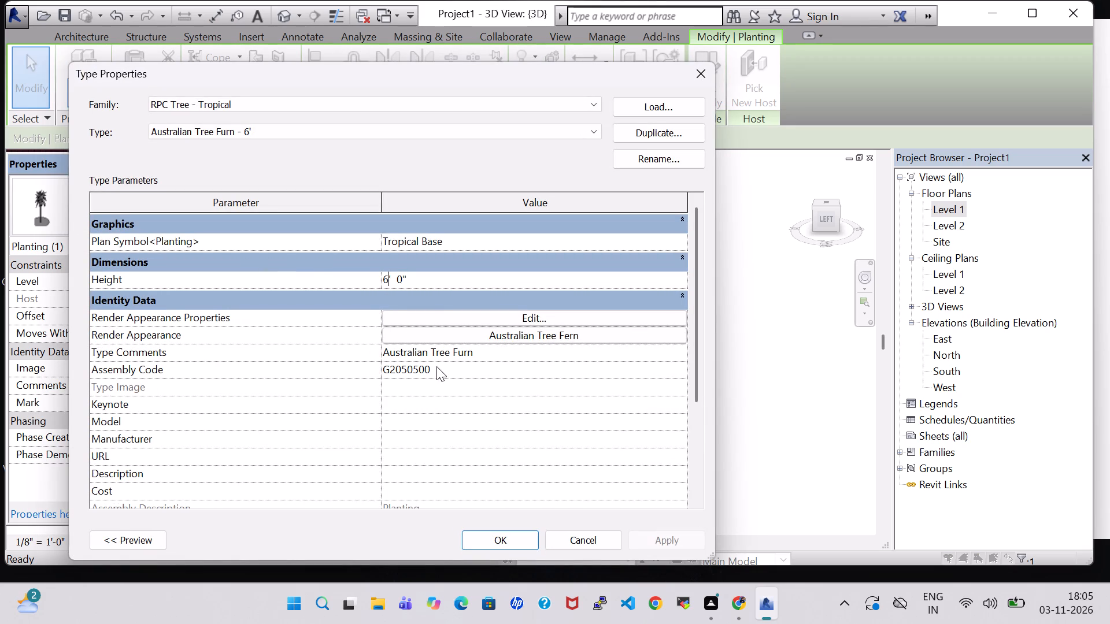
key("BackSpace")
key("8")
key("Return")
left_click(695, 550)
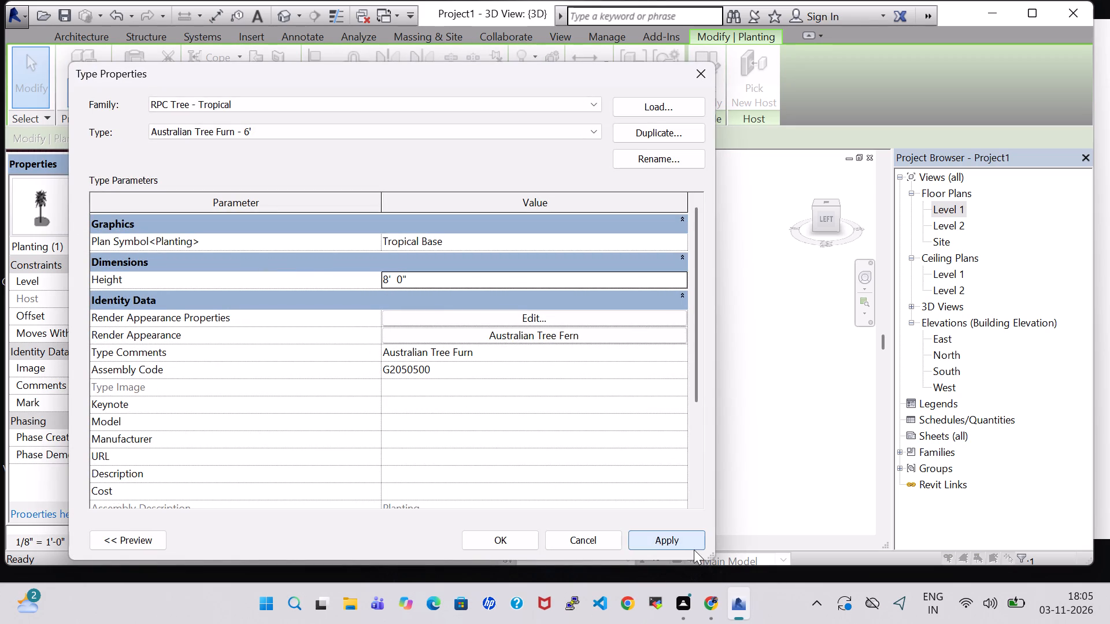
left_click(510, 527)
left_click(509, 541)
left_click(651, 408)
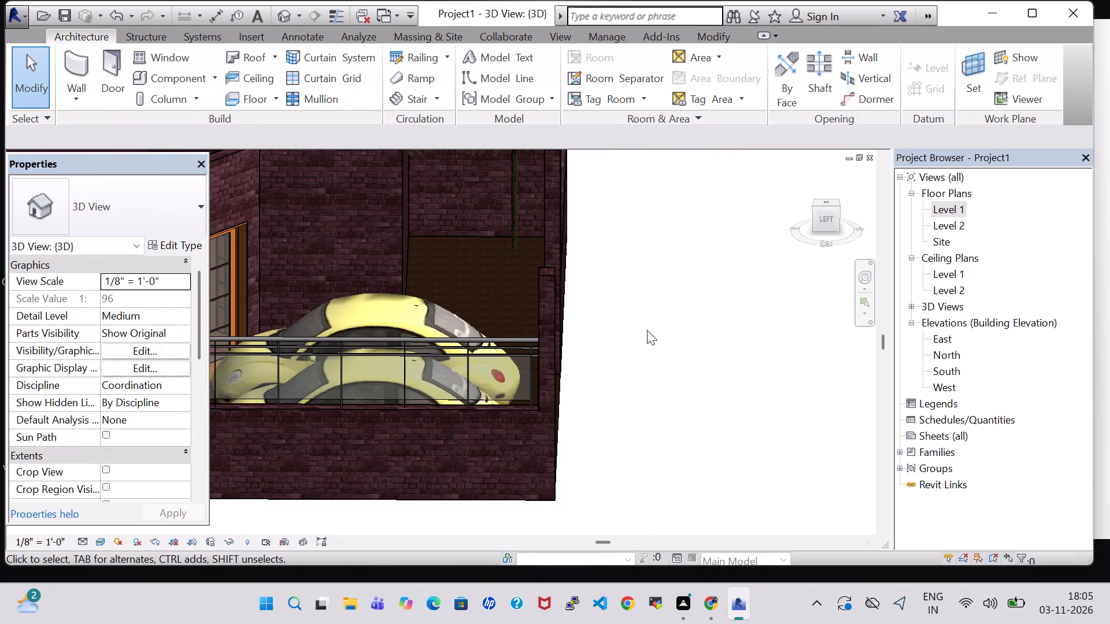
Set the type height of the Wide Lawn's Australian Tree Furn - 6' to 10' 0".
middle_click_drag(650, 284, 550, 393)
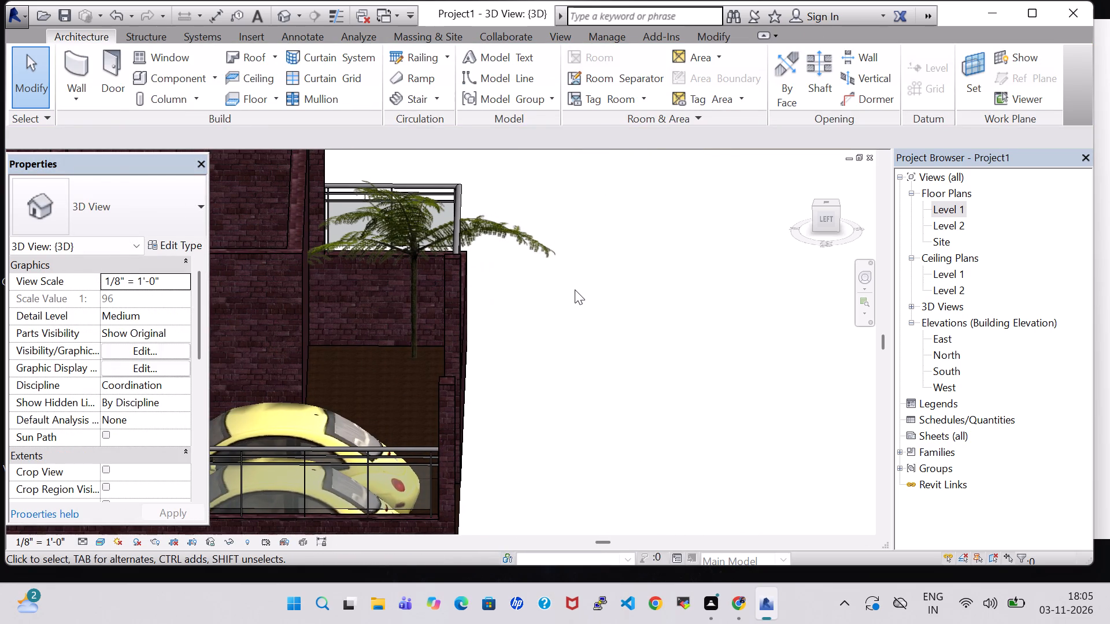
middle_click_drag(575, 289, 476, 326, "shift")
middle_click_drag(557, 386, 523, 337)
middle_click_drag(499, 416, 590, 298)
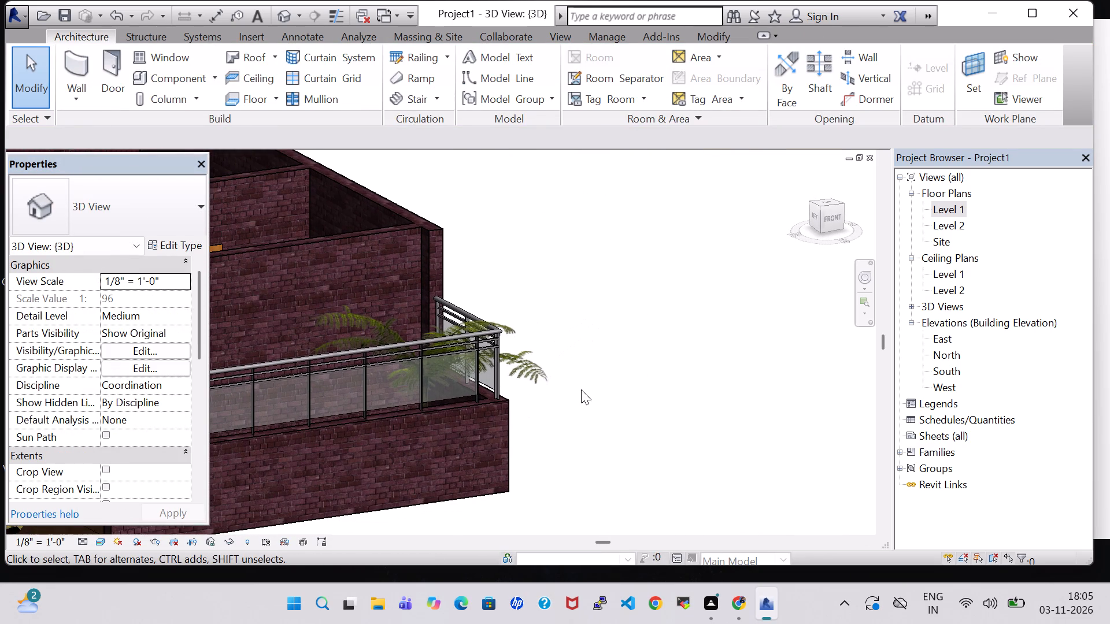
middle_click_drag(582, 391, 574, 372, "shift")
left_click(406, 393)
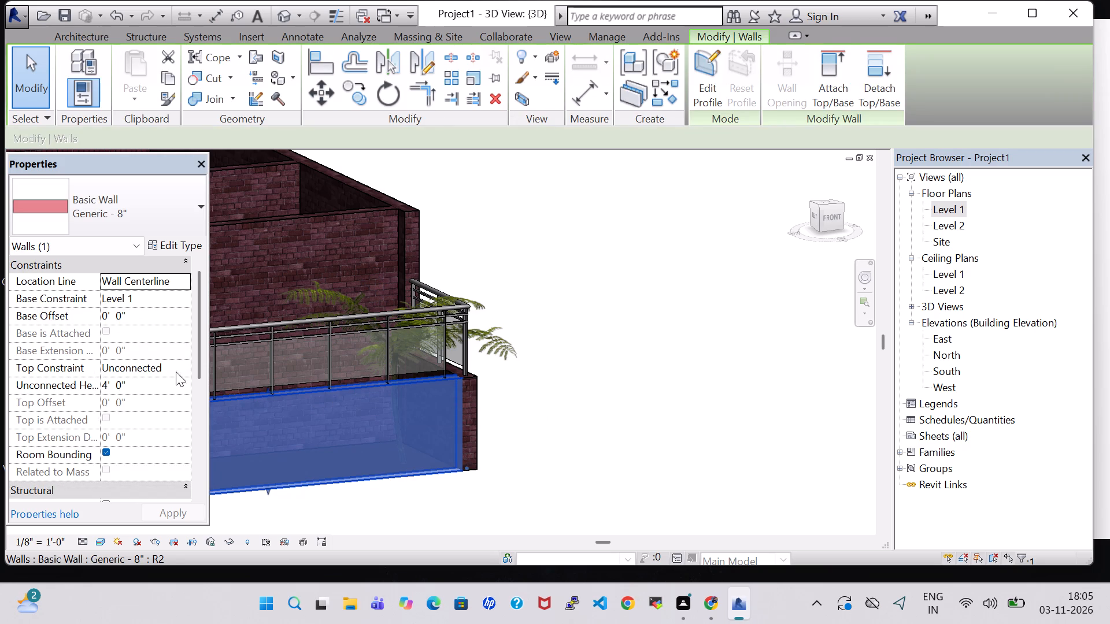
left_click(594, 374)
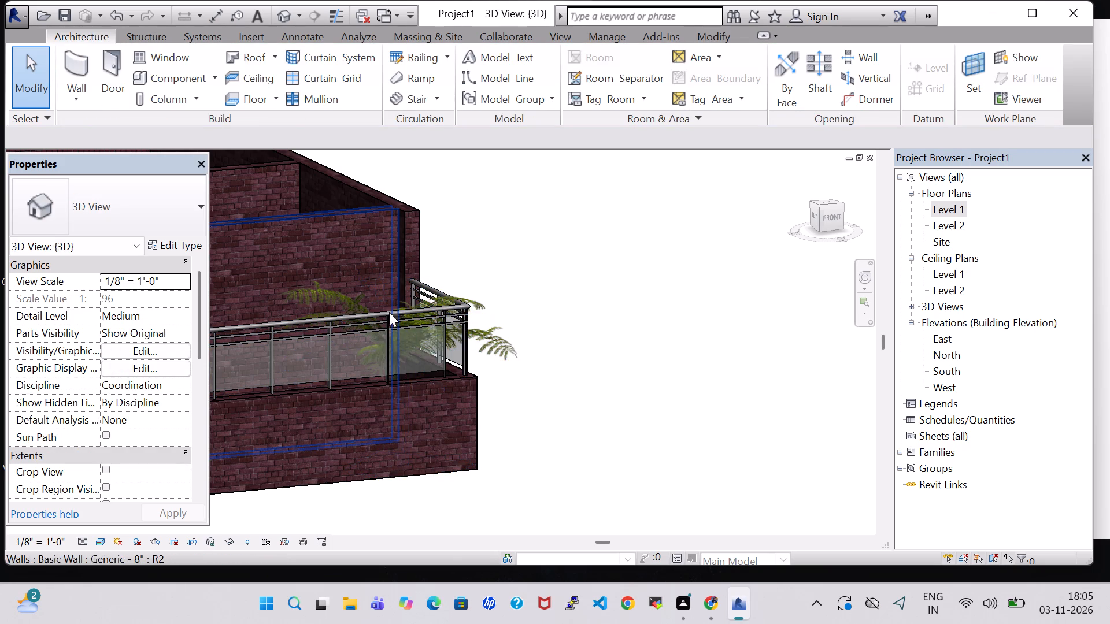
left_click(431, 326)
left_click(167, 243)
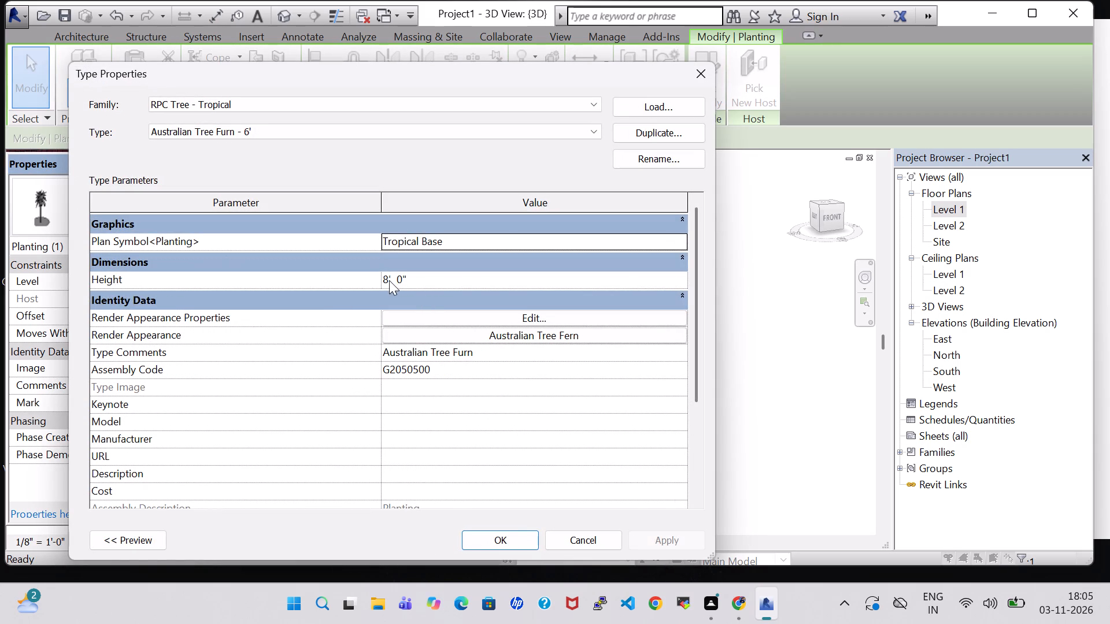
left_click(389, 280)
key("BackSpace")
type("10")
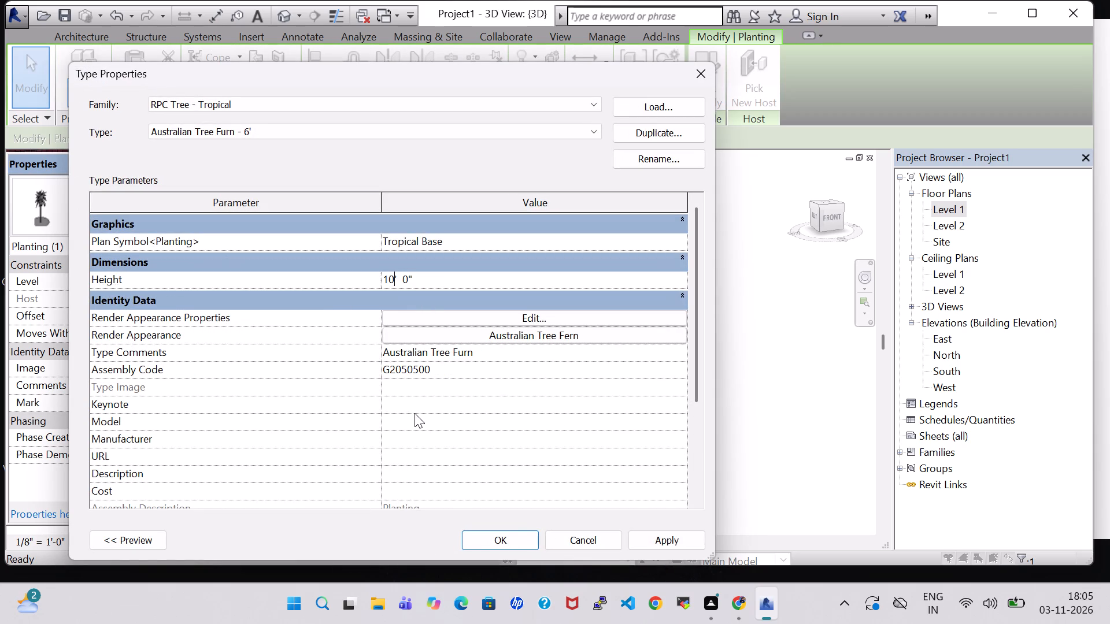
left_click(674, 532)
left_click(509, 536)
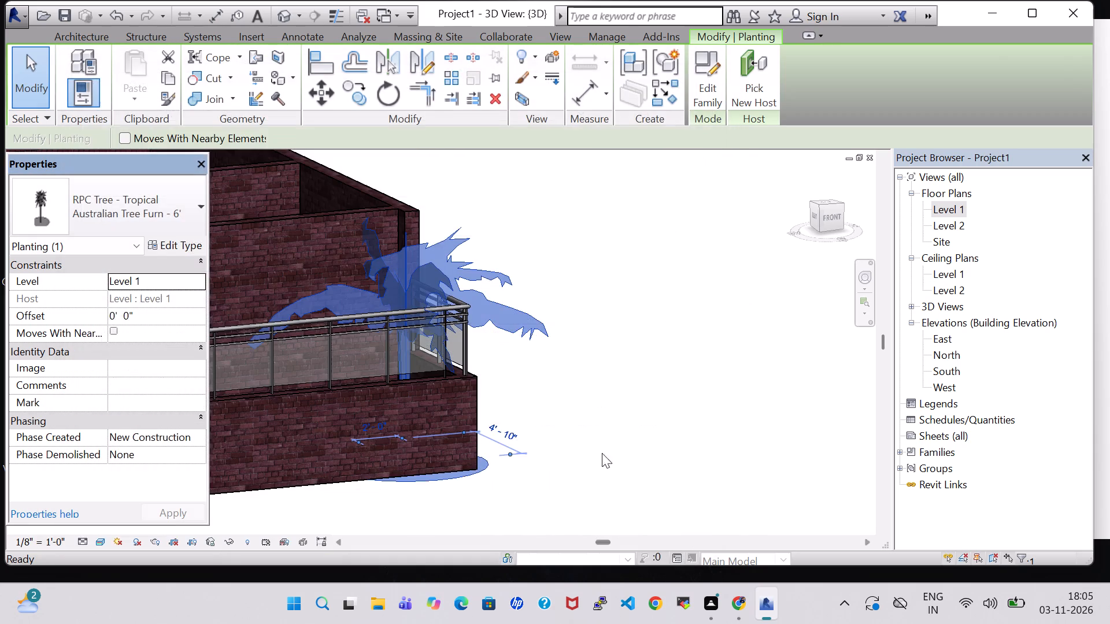
left_click(654, 384)
Examine the enlarged tree against the lawn's glass railing and front wall from several angles in the 3D view.
middle_click_drag(628, 310, 594, 391, "shift")
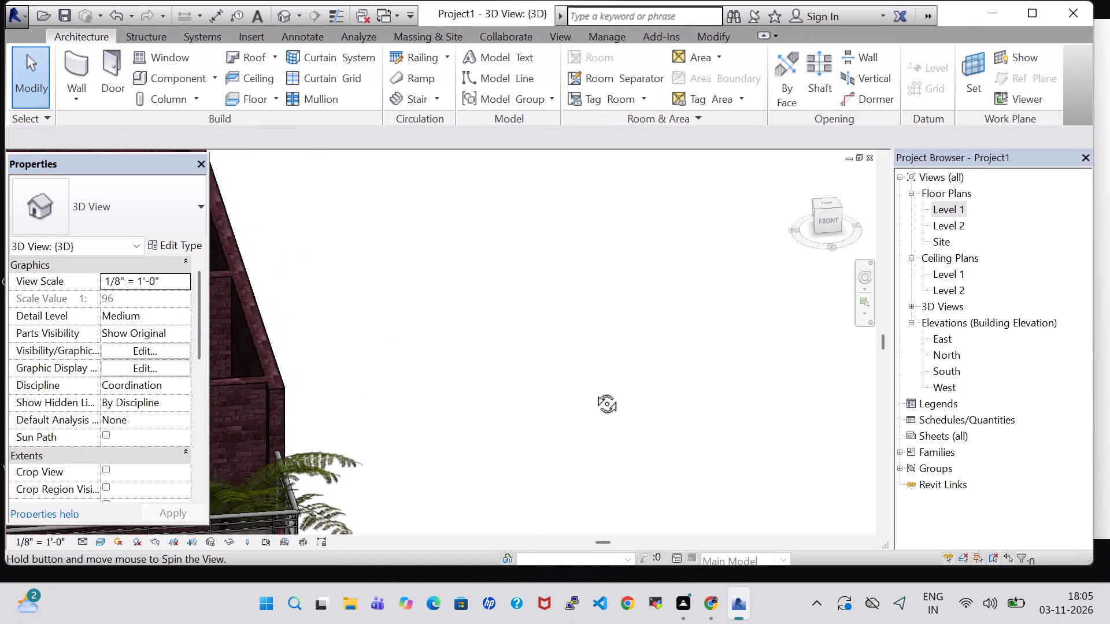
middle_click_drag(594, 391, 647, 346, "shift")
scroll(646, 346, "down", 1)
scroll(631, 395, "down", 1)
middle_click_drag(627, 421, 606, 375, "shift")
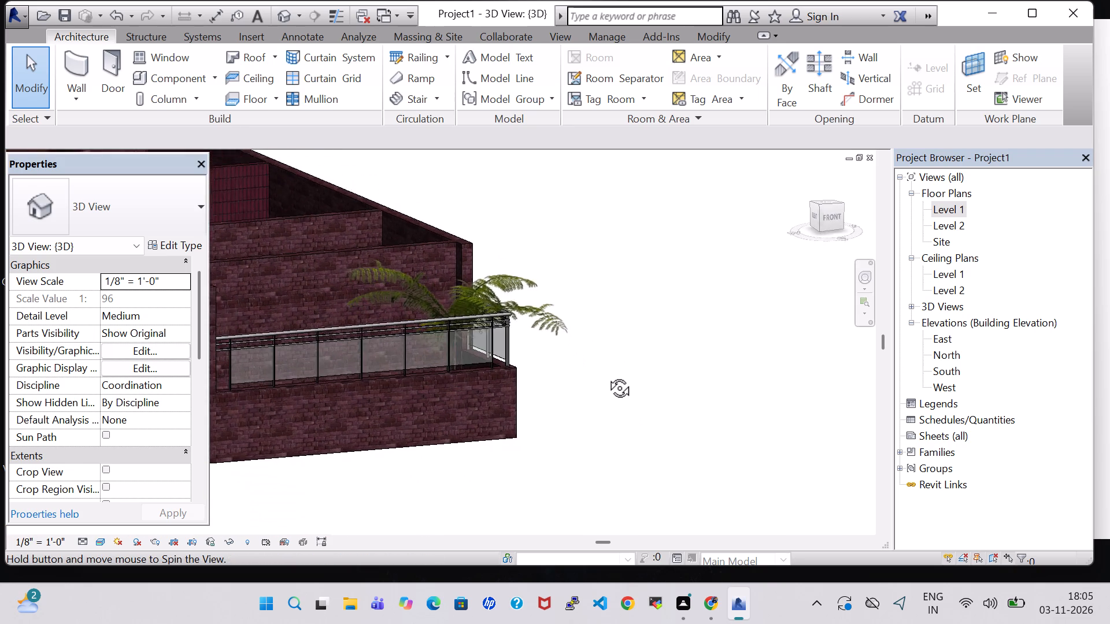
middle_click_drag(606, 375, 594, 373, "shift")
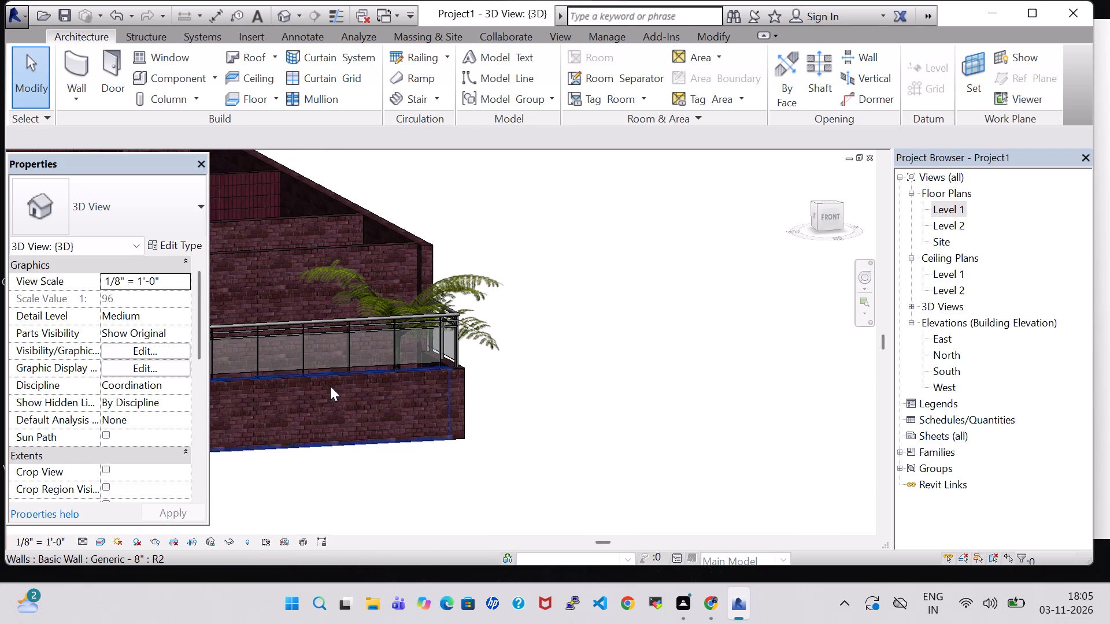
left_click(330, 386)
left_click(495, 345)
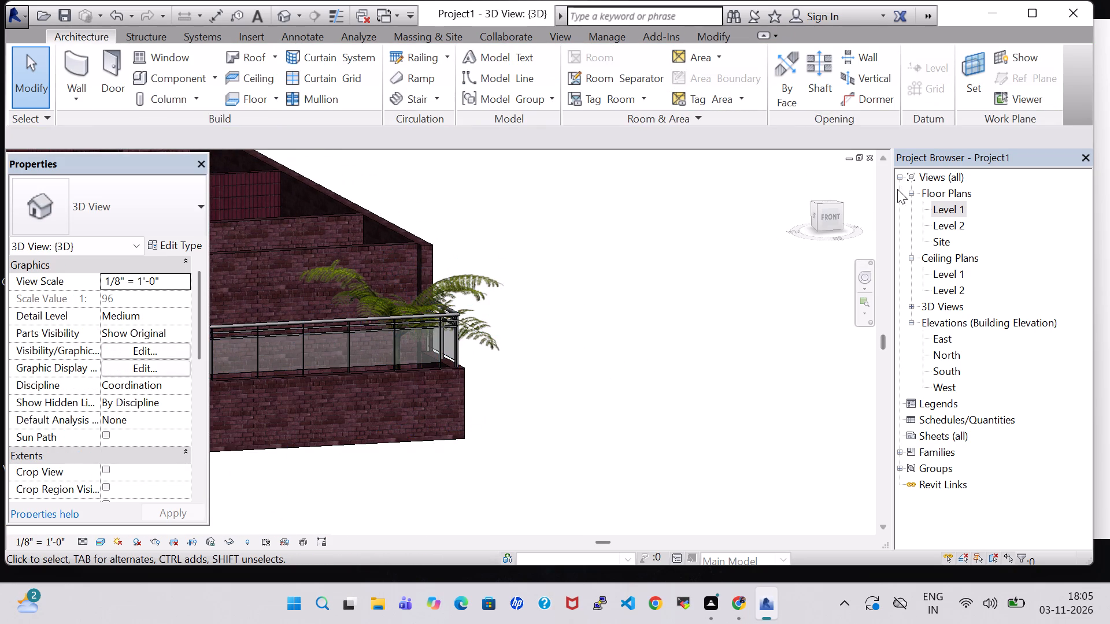
Nudge the tropical tree in the Level 1 plan to about 4' 7" from the Room's front wall and 2' 3" from the side wall.
double_click(948, 209)
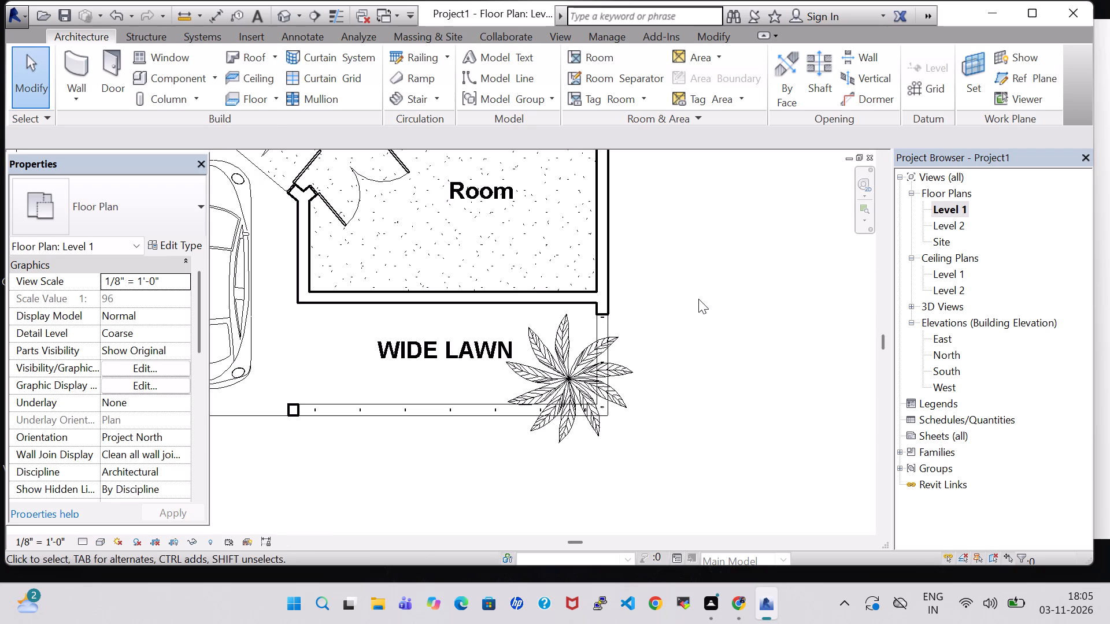
scroll(698, 299, "down", 1)
middle_click_drag(698, 301, 701, 343)
scroll(701, 343, "down", 1)
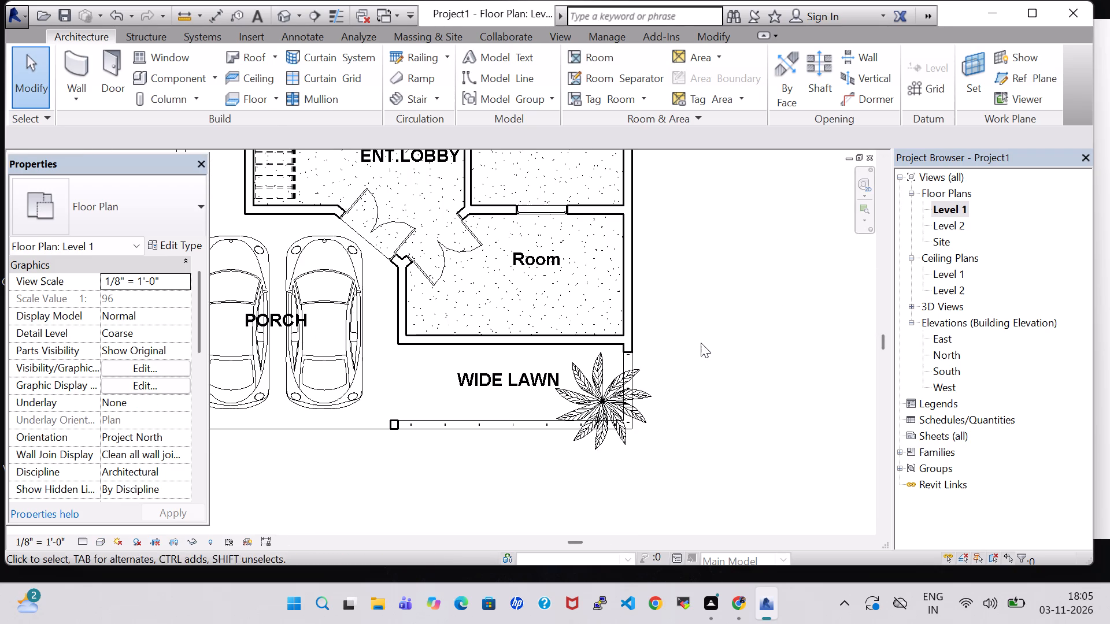
left_click(601, 390)
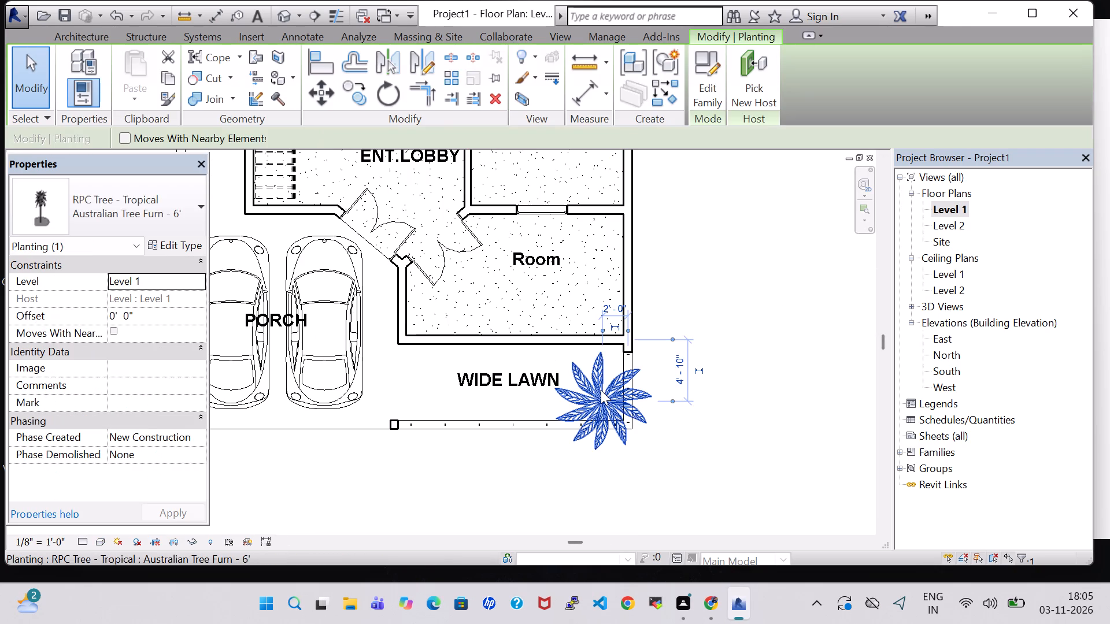
key("Up")
key("Left")
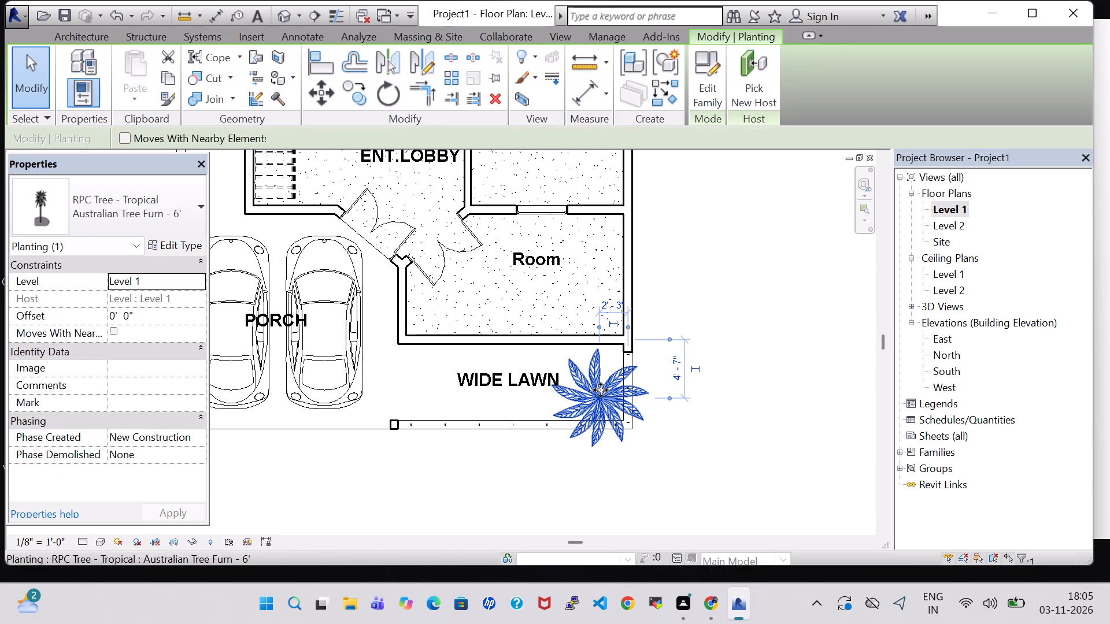
left_click(763, 351)
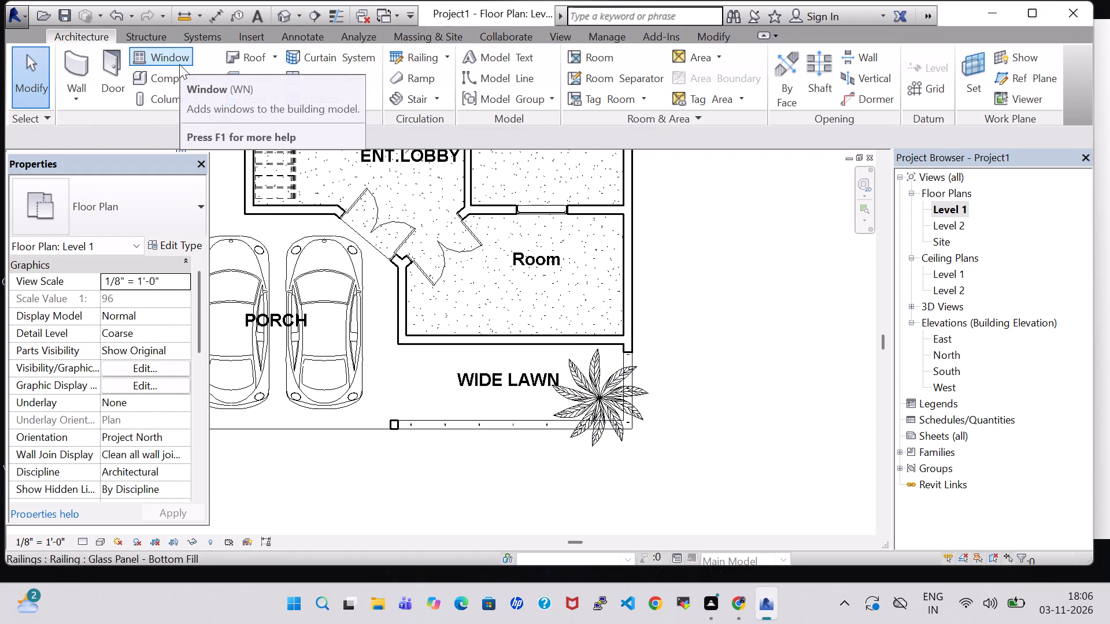
Load the RPC Tree - Conifer family from the Planting library folder for component placement.
left_click(160, 77)
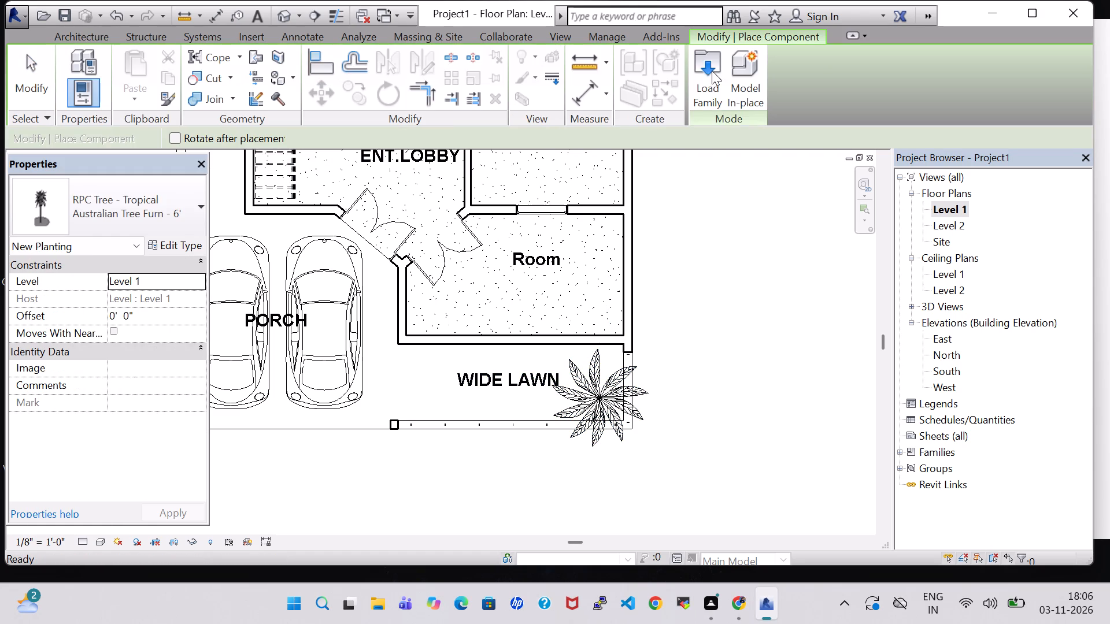
left_click(712, 70)
scroll(537, 271, "down", 1)
scroll(600, 283, "down", 1)
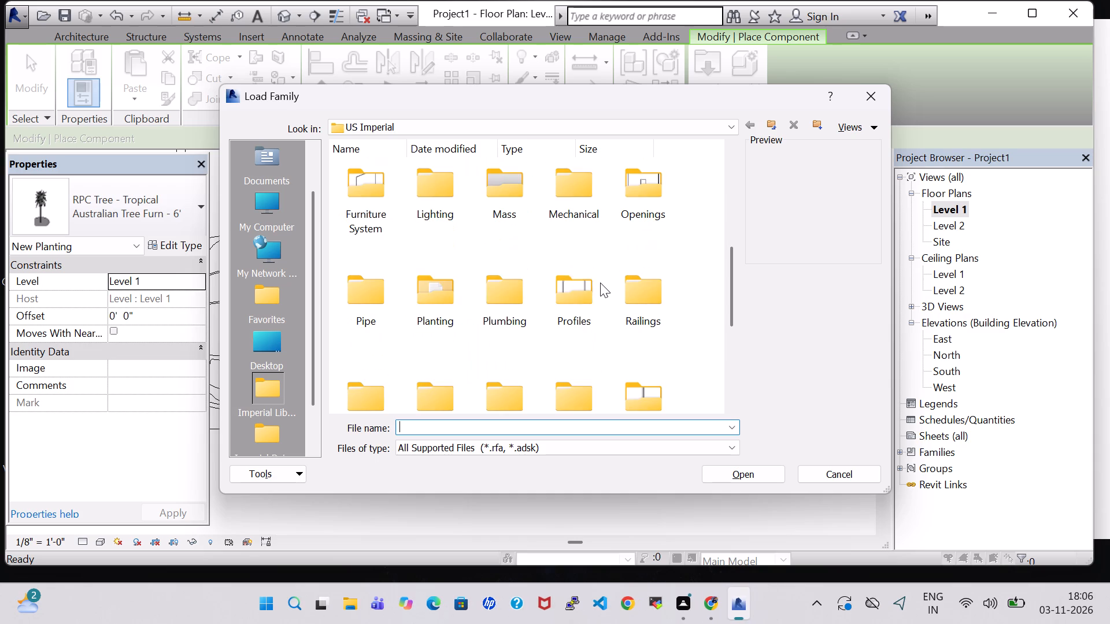
double_click(432, 299)
left_click(495, 185)
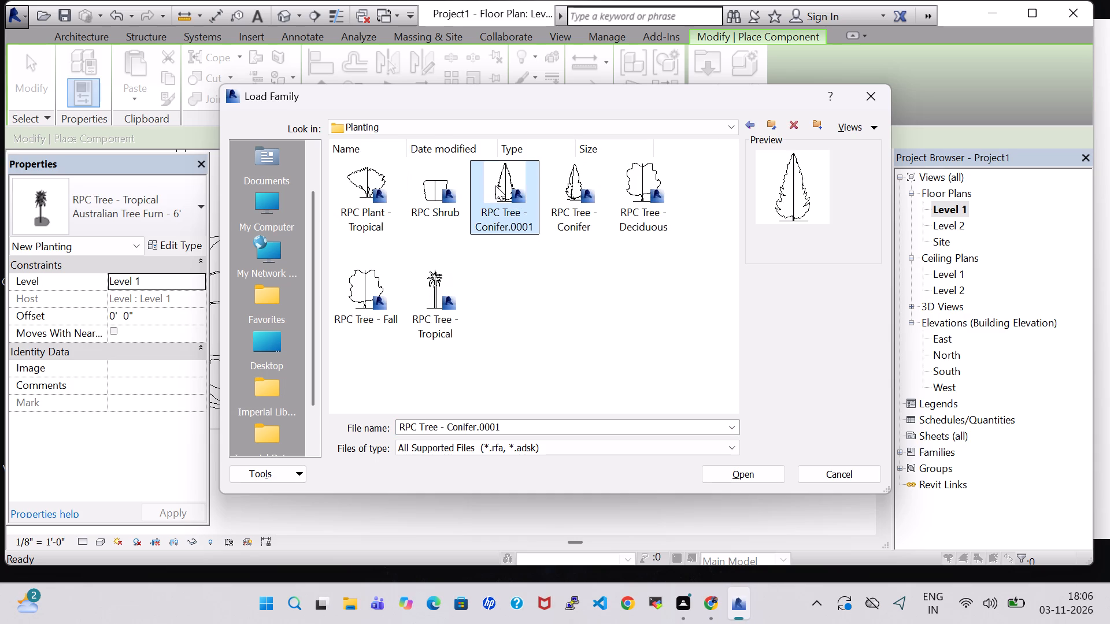
left_click(572, 194)
left_click(743, 480)
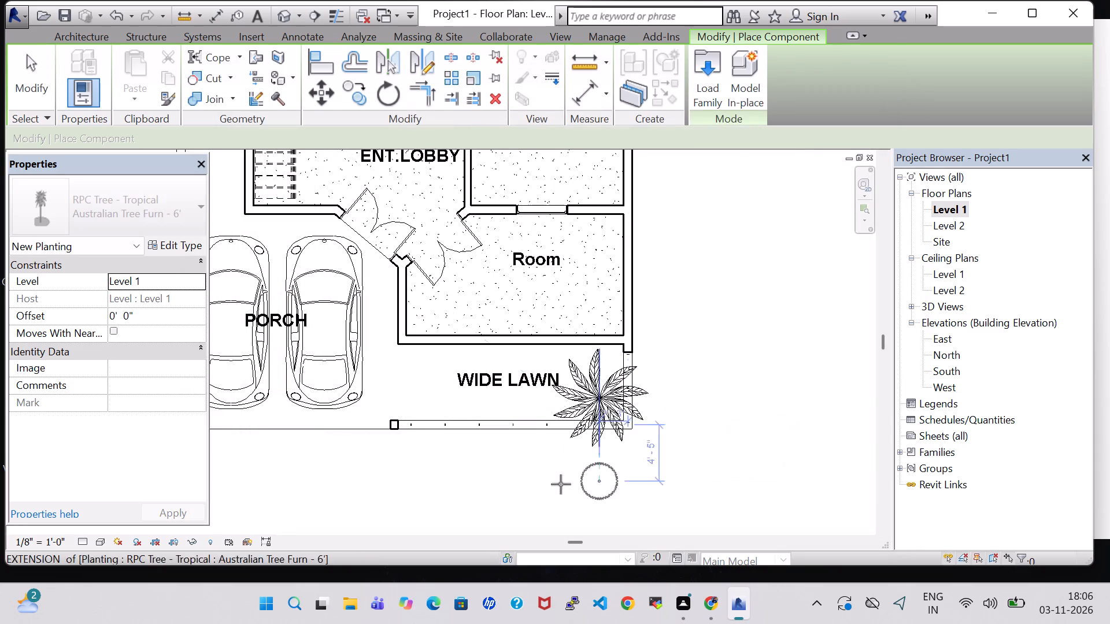
Place three Chinese Juniper - 7' trees in a row along the Wide Lawn's railing, about 15' 10", 12' 0" and 8' 5" from the side wall.
scroll(456, 468, "up", 6)
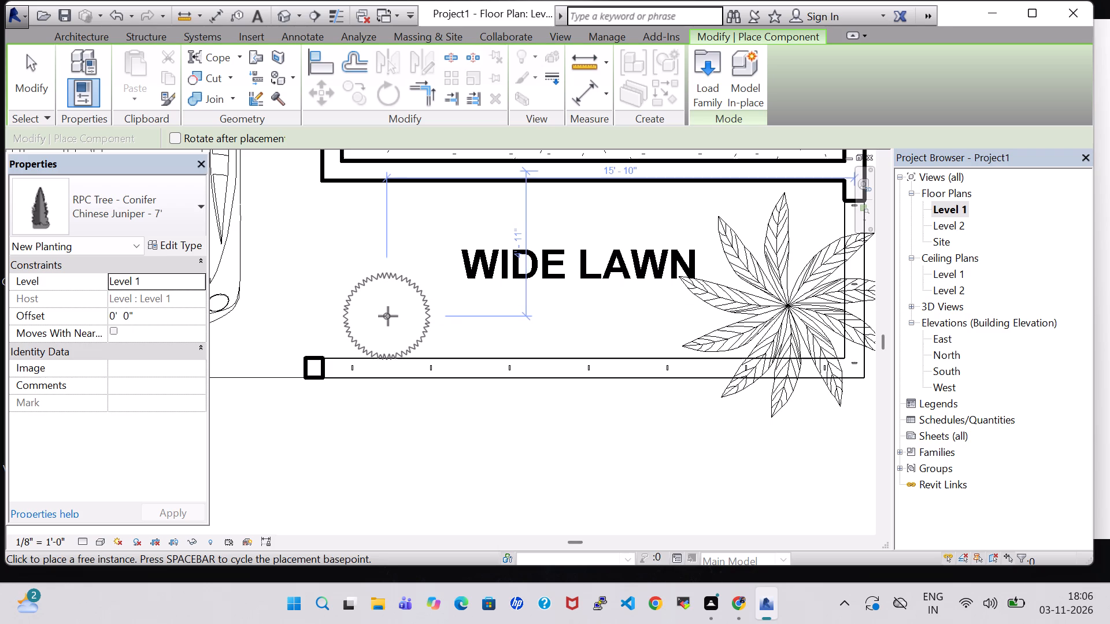
left_click(388, 314)
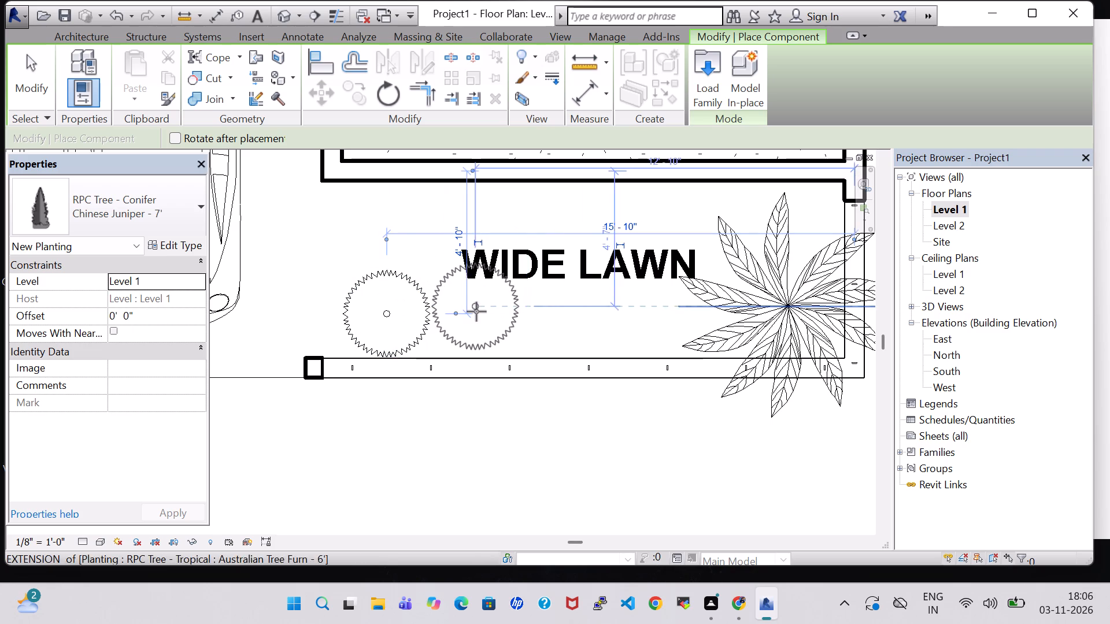
left_click(499, 318)
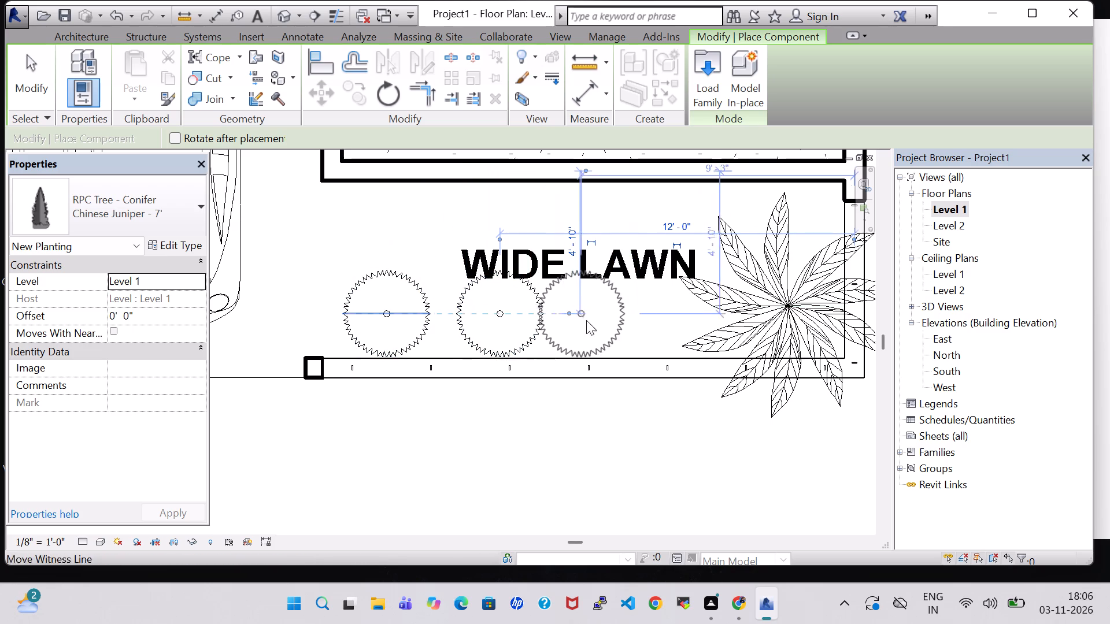
left_click(606, 320)
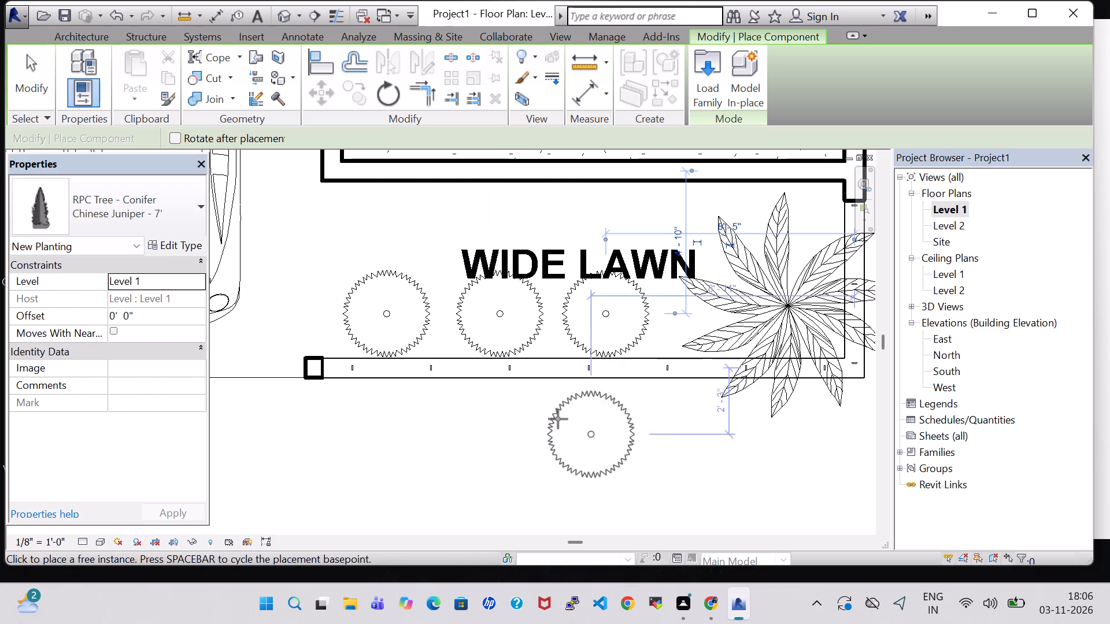
key("Escape")
key("Escape")
key("Escape")
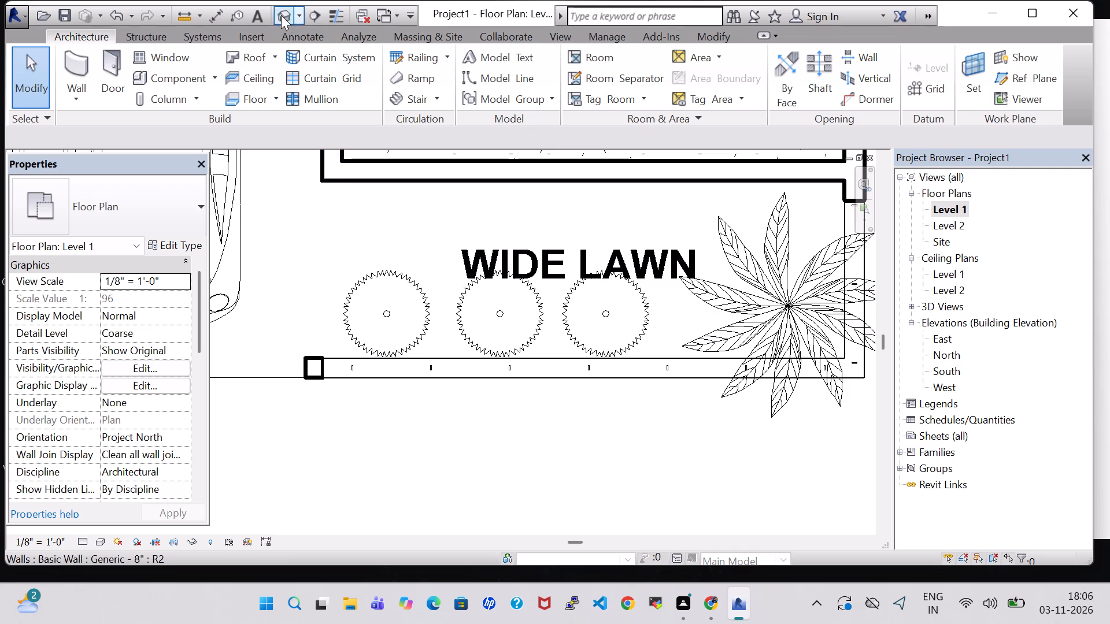
In the 3D view, set the unconnected height of the Wide Lawn's front boundary wall to 3' 0".
left_click(281, 15)
middle_click_drag(576, 334, 575, 334, "shift")
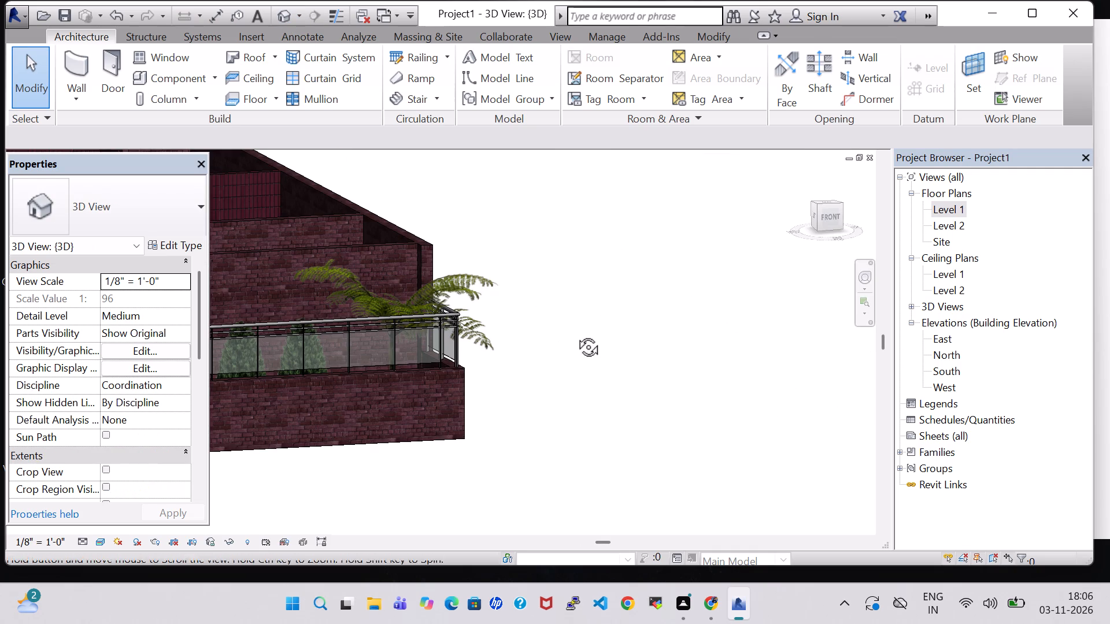
middle_click_drag(575, 334, 548, 329, "shift")
middle_click_drag(489, 380, 753, 344)
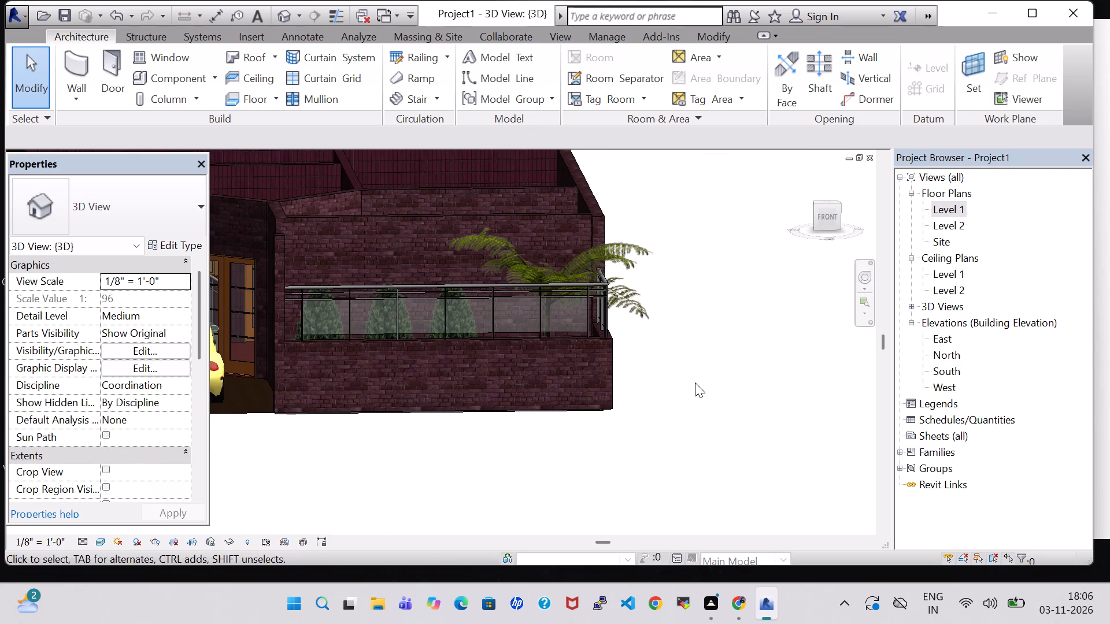
middle_click_drag(695, 382, 693, 358)
left_click(484, 309)
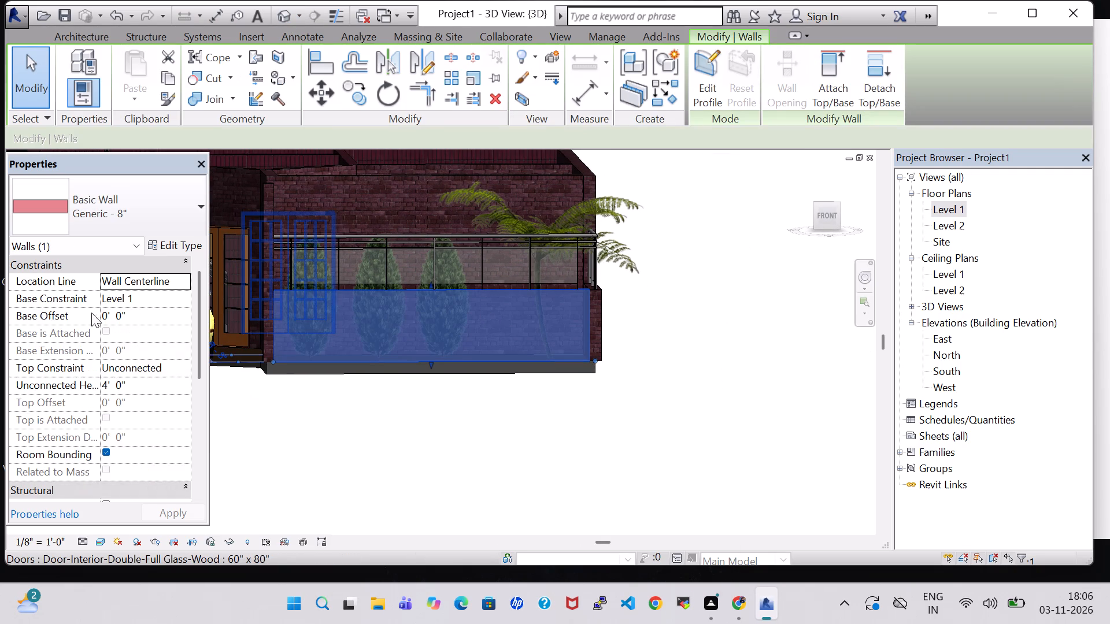
left_click(108, 384)
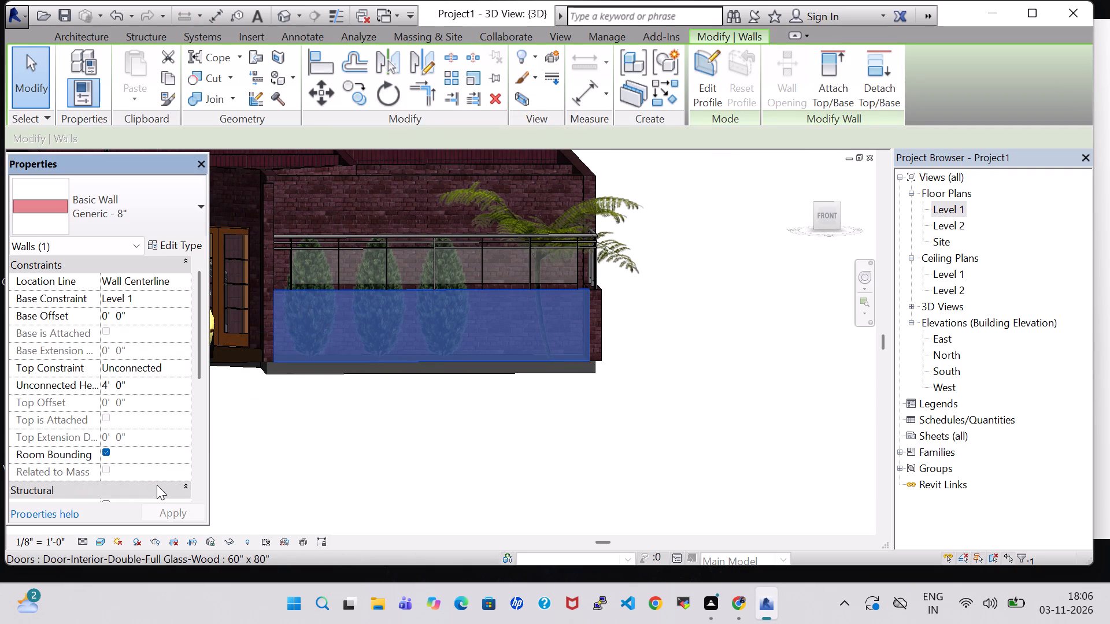
key("BackSpace")
key("3")
key("Return")
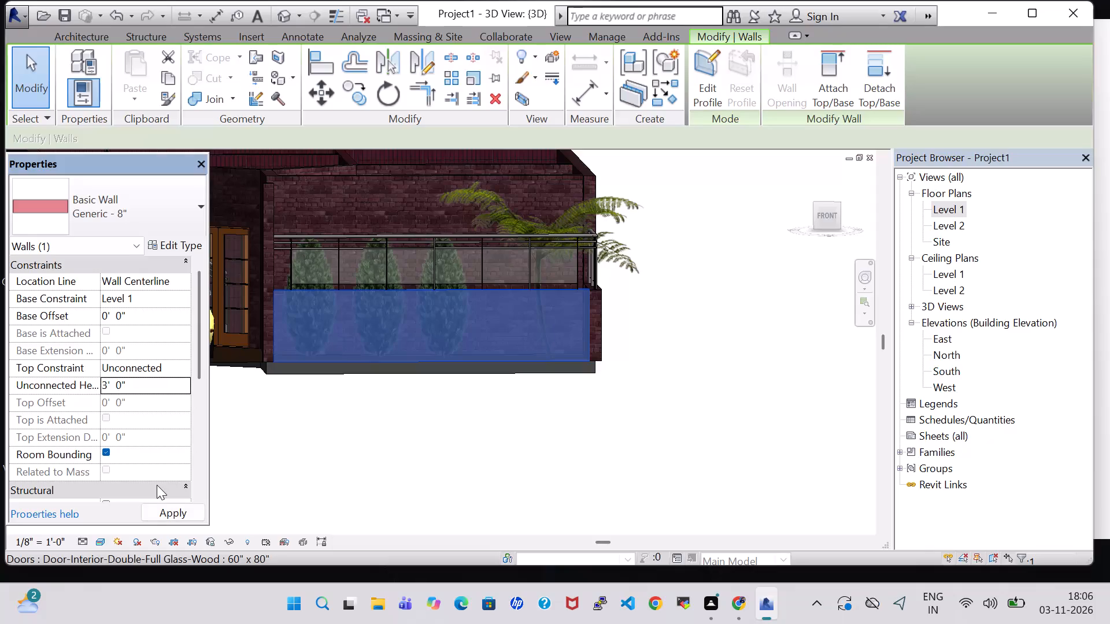
left_click(727, 356)
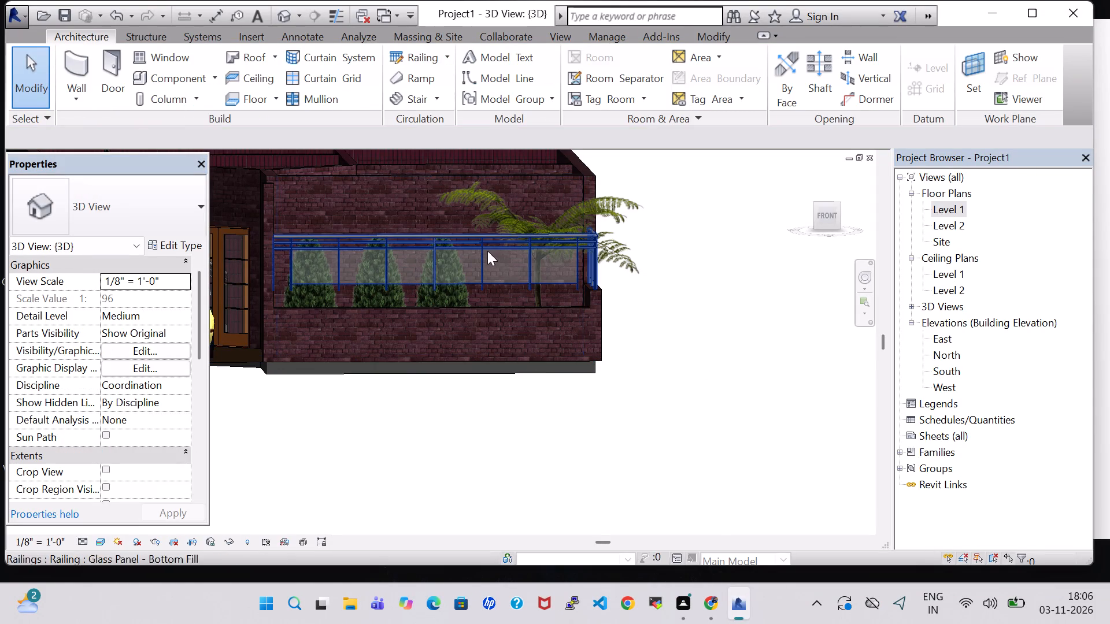
Set the base offset of the lawn's Glass Panel - Bottom Fill railing to 3' 0".
left_click(476, 243)
left_click(681, 320)
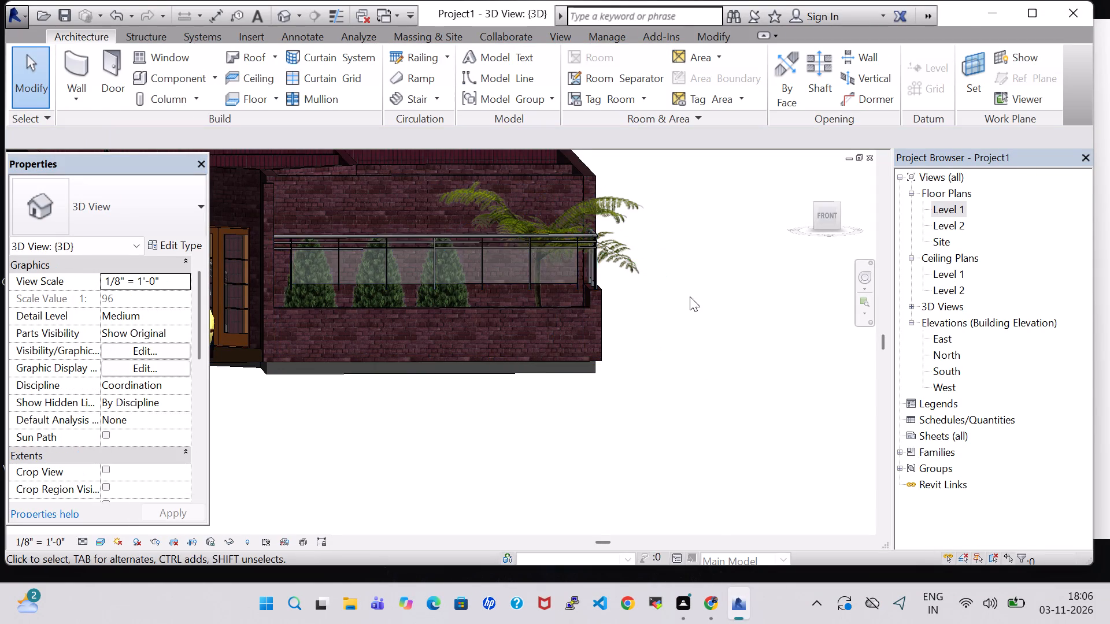
scroll(692, 298, "down", 7)
left_click(594, 288)
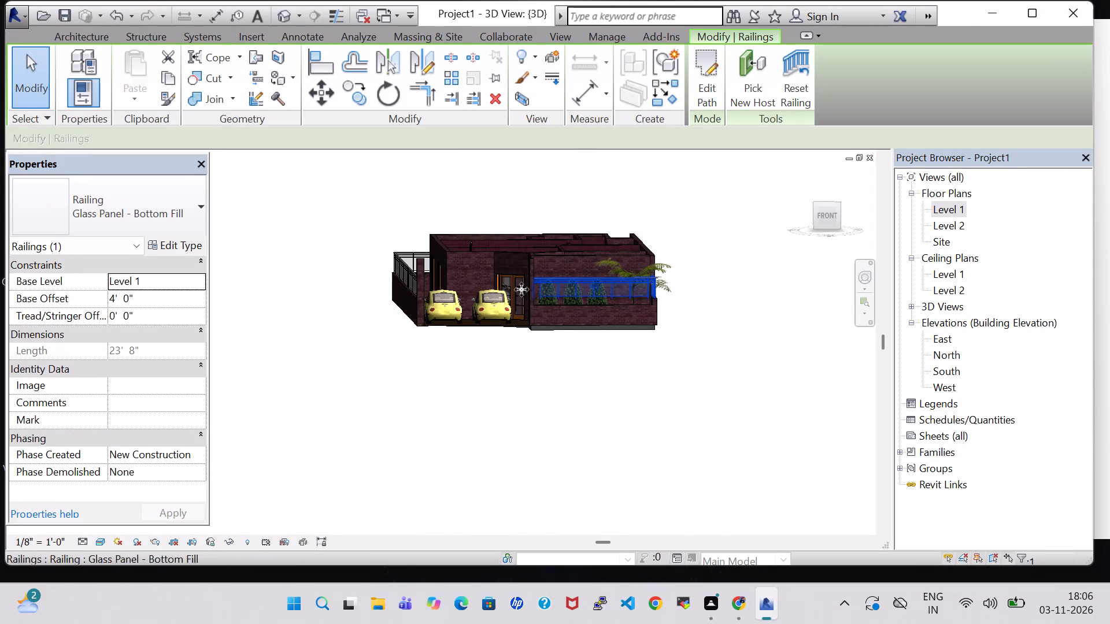
left_click(113, 300)
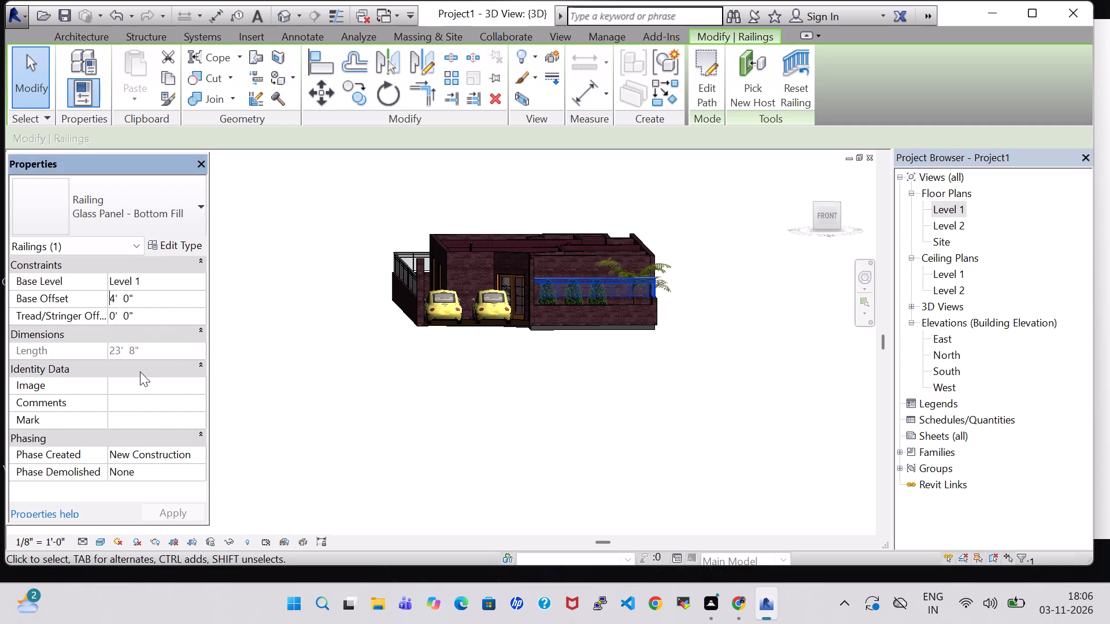
key("Right")
key("BackSpace")
key("3")
key("Return")
left_click(713, 334)
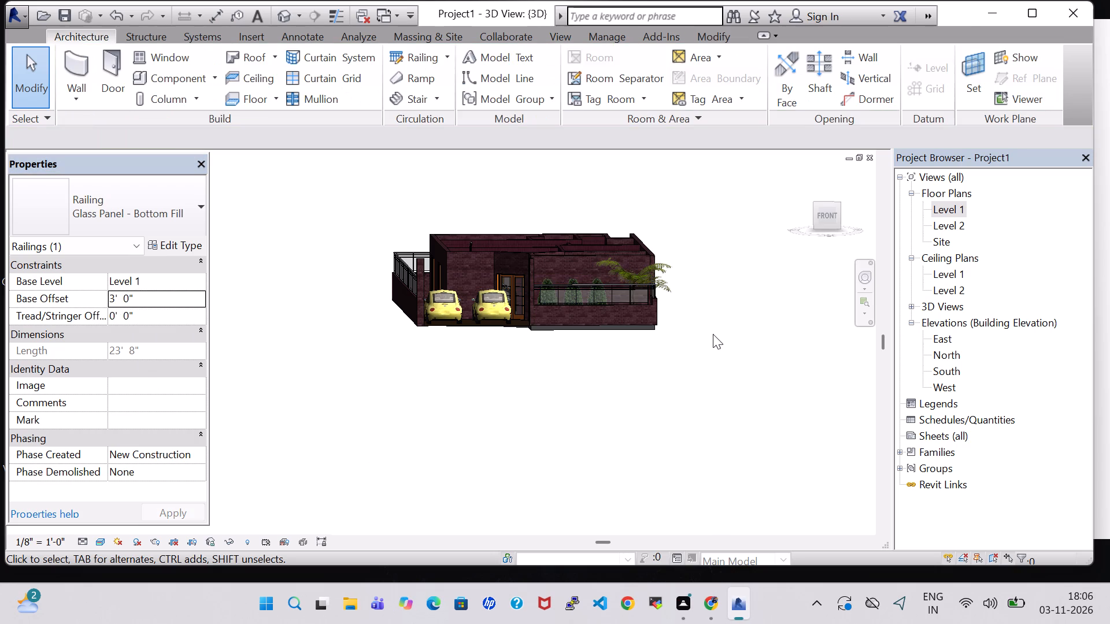
Set the height of the Australian Tree Furn - 6' tropical tree type to 8' 0".
middle_click_drag(721, 287, 704, 348, "shift")
scroll(704, 348, "down", 1, "shift")
scroll(613, 343, "up", 4)
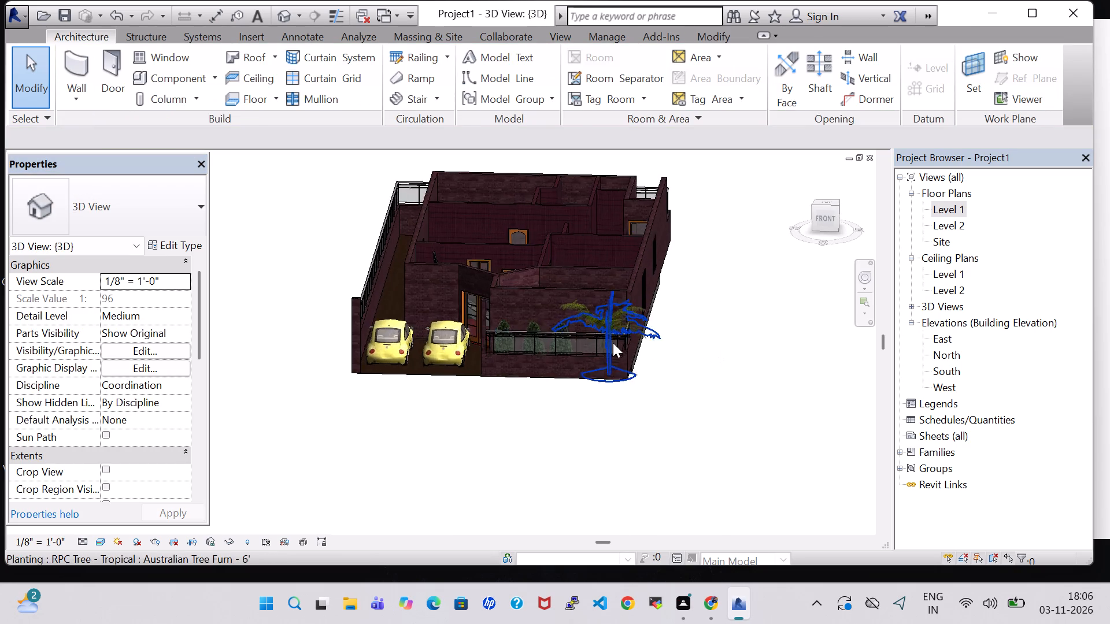
scroll(613, 343, "up", 2)
left_click(609, 296)
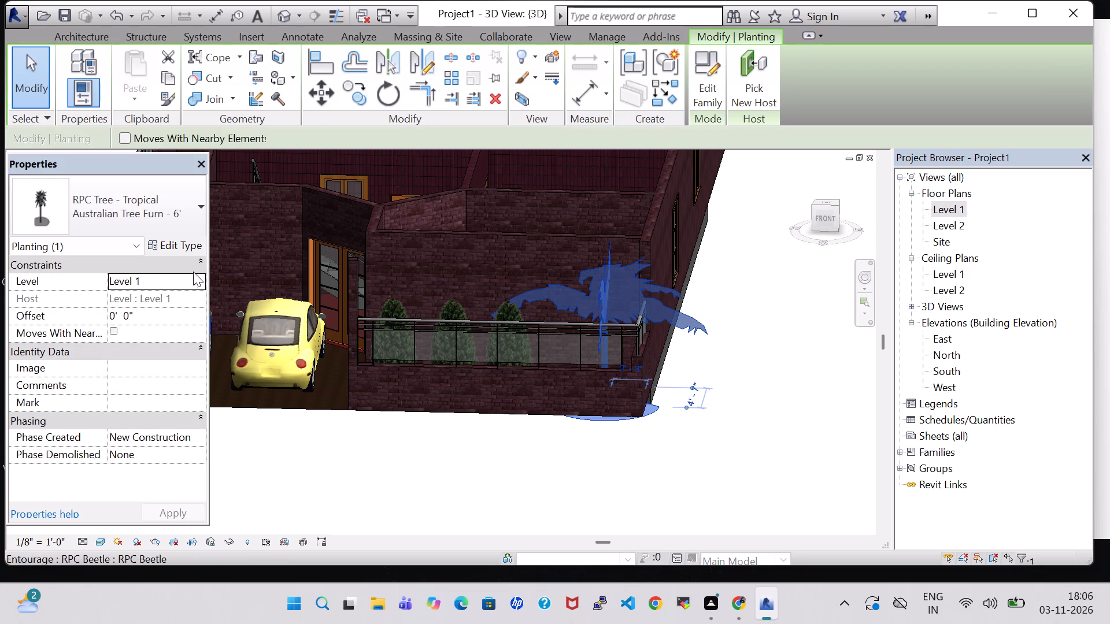
left_click(176, 239)
left_click(393, 280)
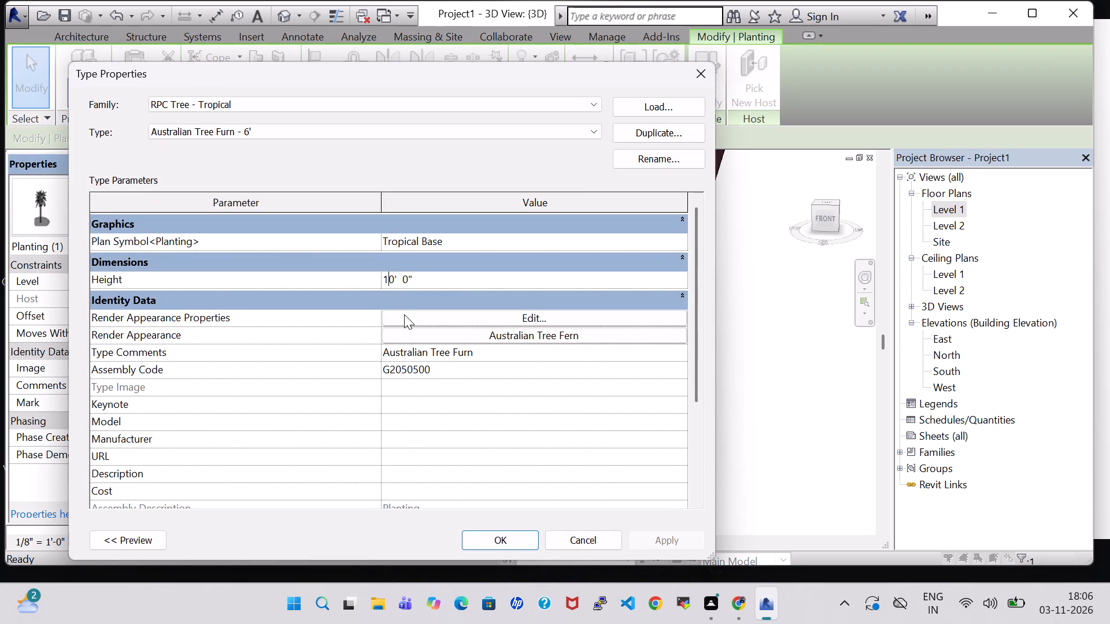
key("Right")
key("BackSpace")
key("BackSpace")
key("8")
key("Return")
left_click(683, 540)
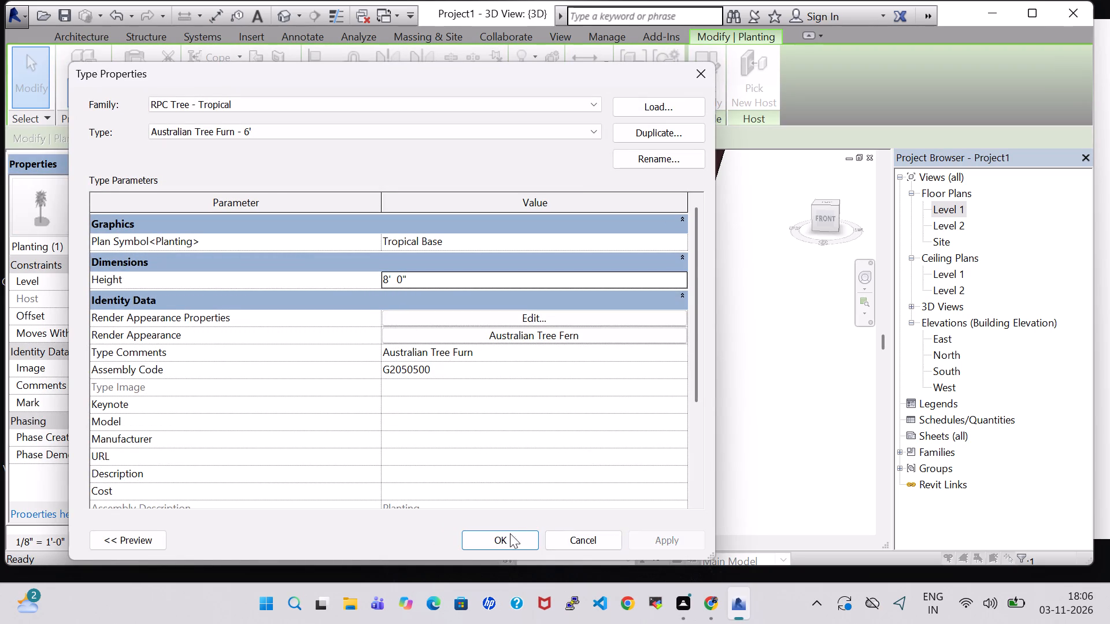
left_click(508, 535)
left_click(657, 450)
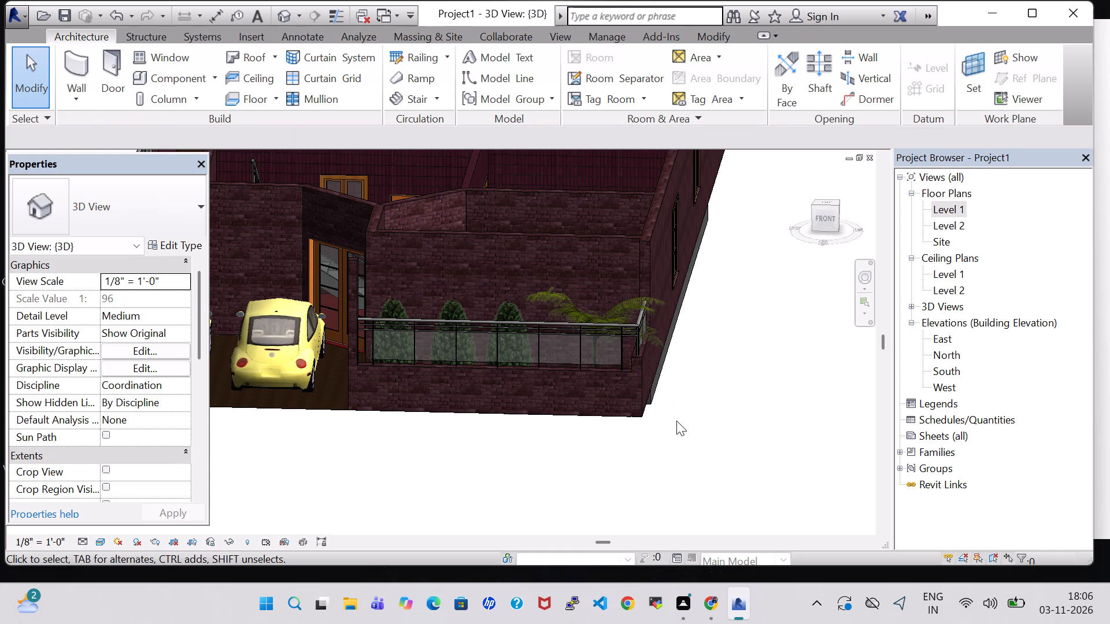
Examine the resized tropical tree against the lawn's railing and side wall from several angles in the 3D view.
middle_click_drag(676, 421, 689, 373, "shift")
scroll(570, 320, "up", 5)
middle_click_drag(597, 344, 506, 532)
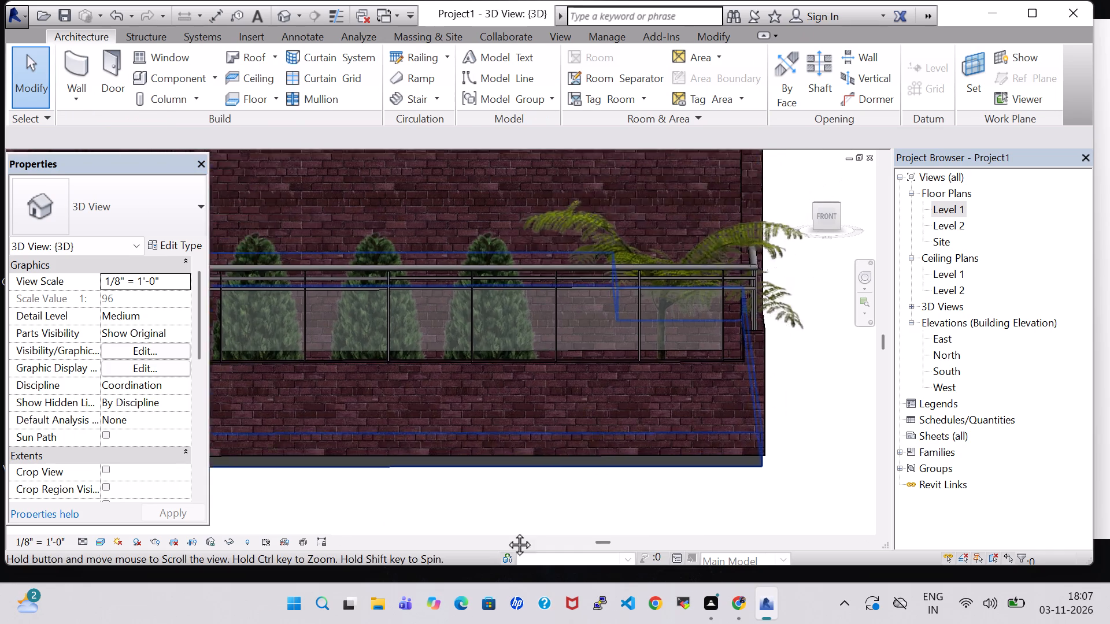
middle_click_drag(506, 532, 475, 582)
middle_click_drag(788, 433, 753, 435, "shift")
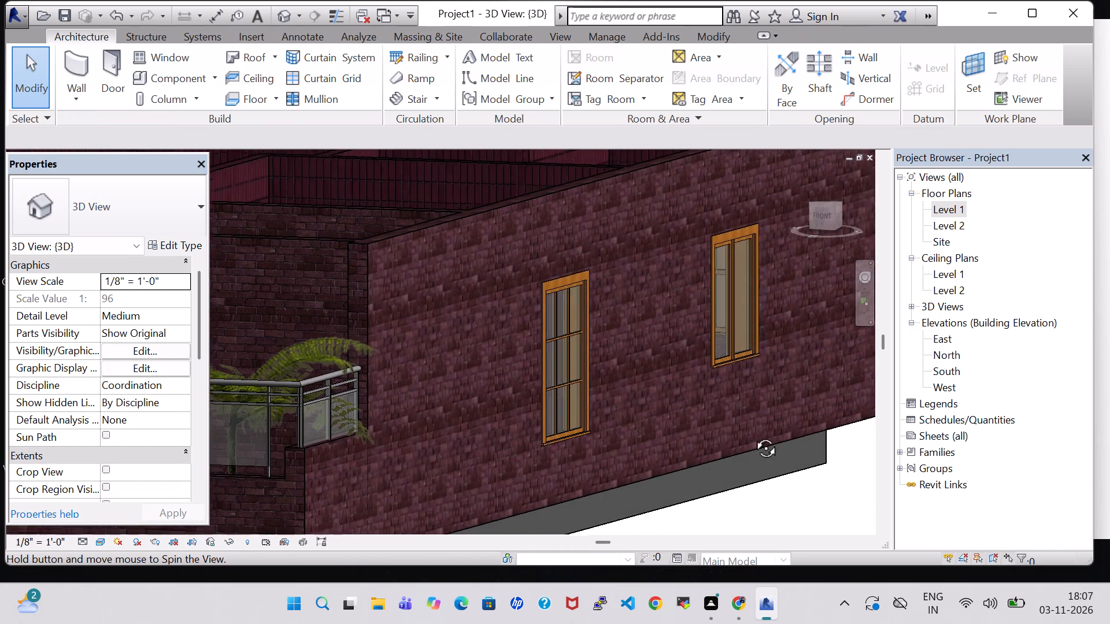
middle_click_drag(753, 435, 776, 445, "shift")
Open the Level 1 floor plan around the Wide Lawn and porch.
double_click(953, 200)
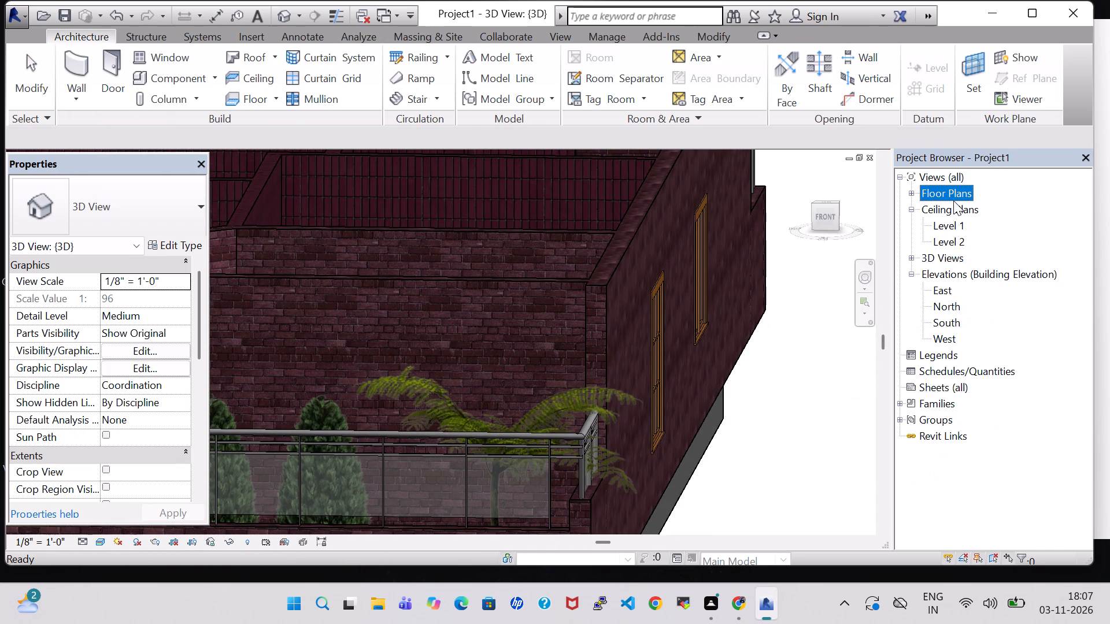
left_click(911, 195)
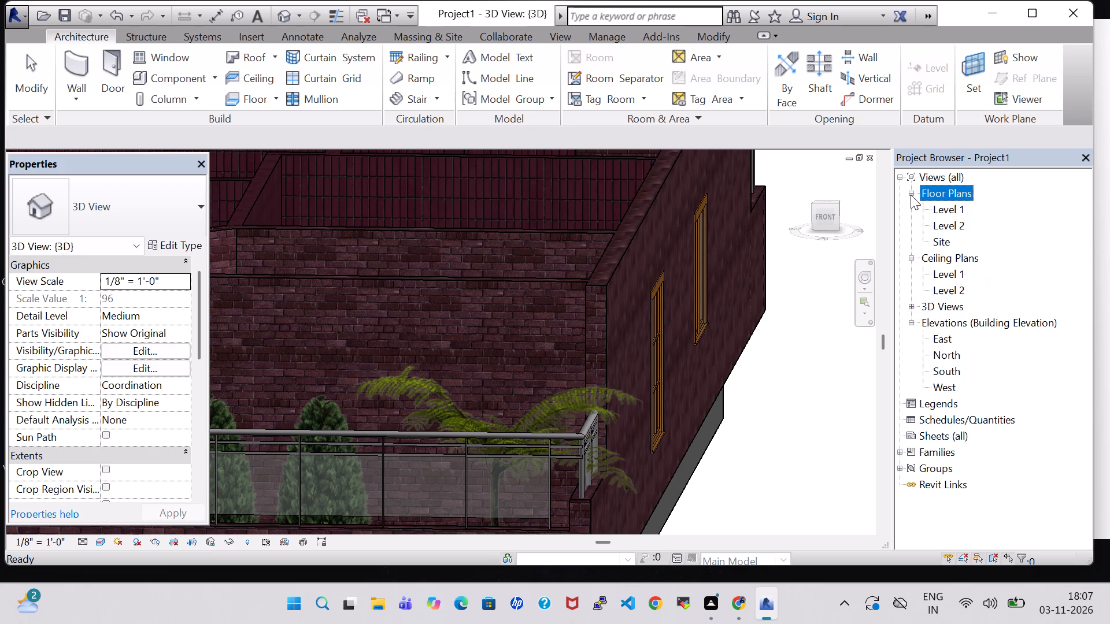
double_click(942, 213)
scroll(608, 358, "down", 4)
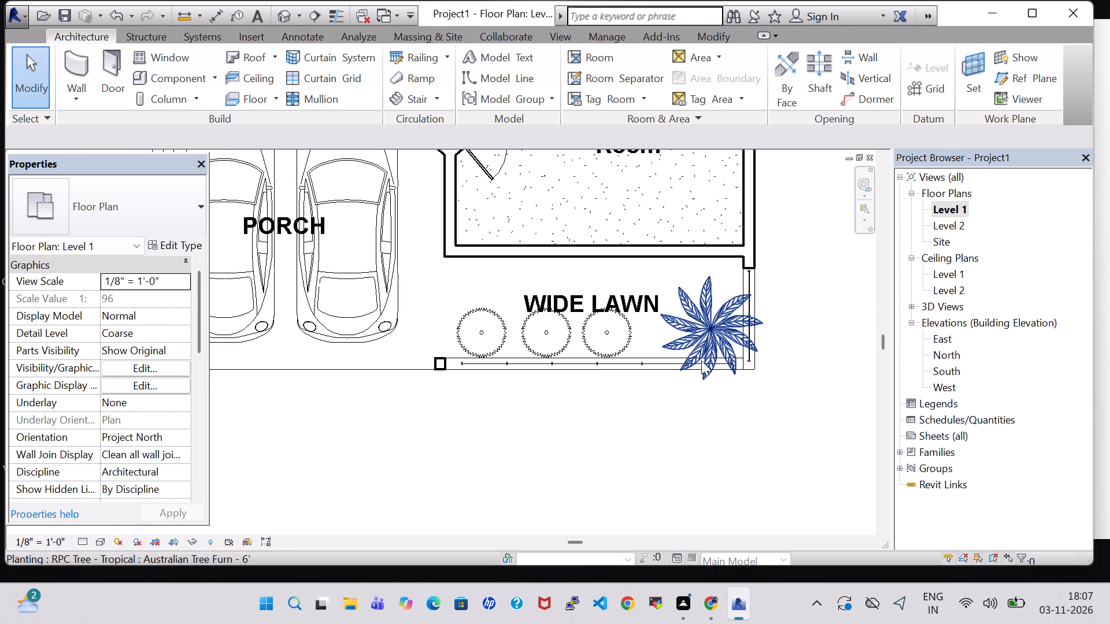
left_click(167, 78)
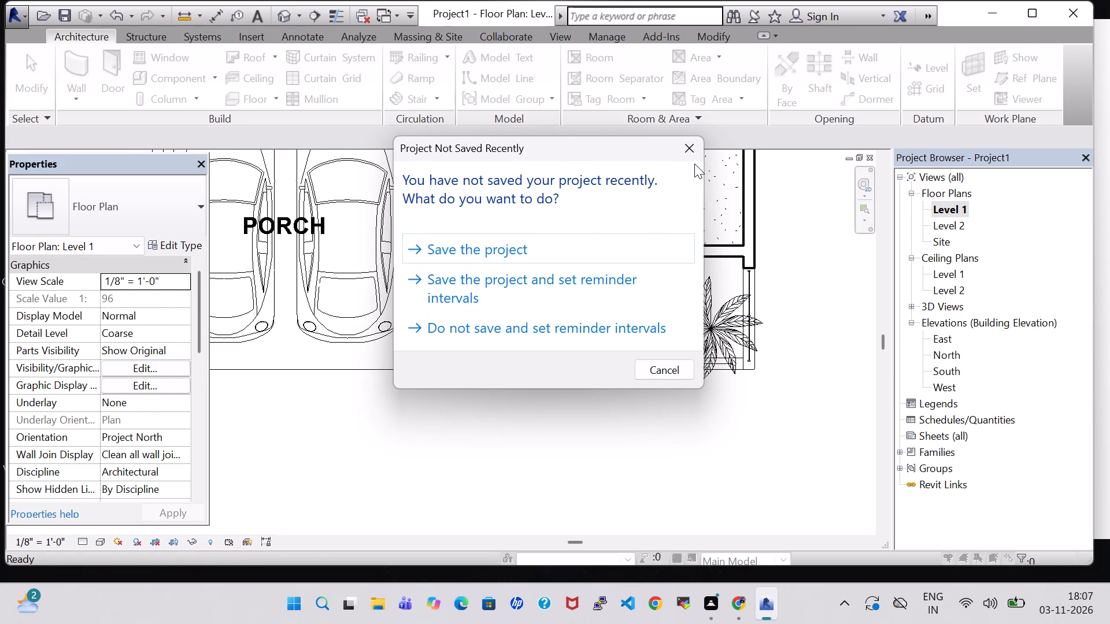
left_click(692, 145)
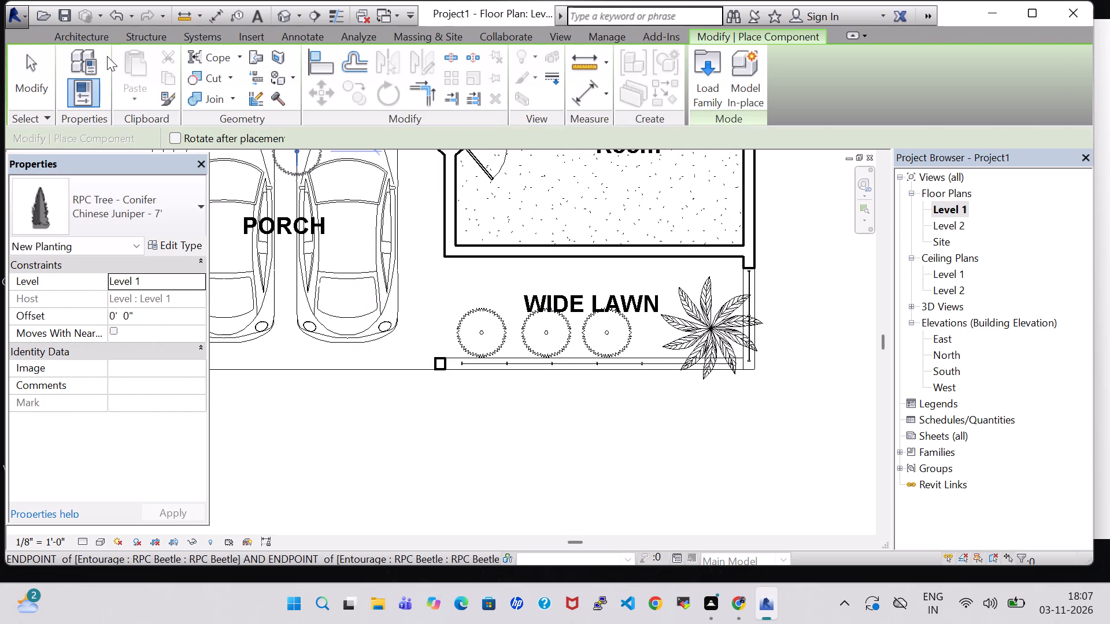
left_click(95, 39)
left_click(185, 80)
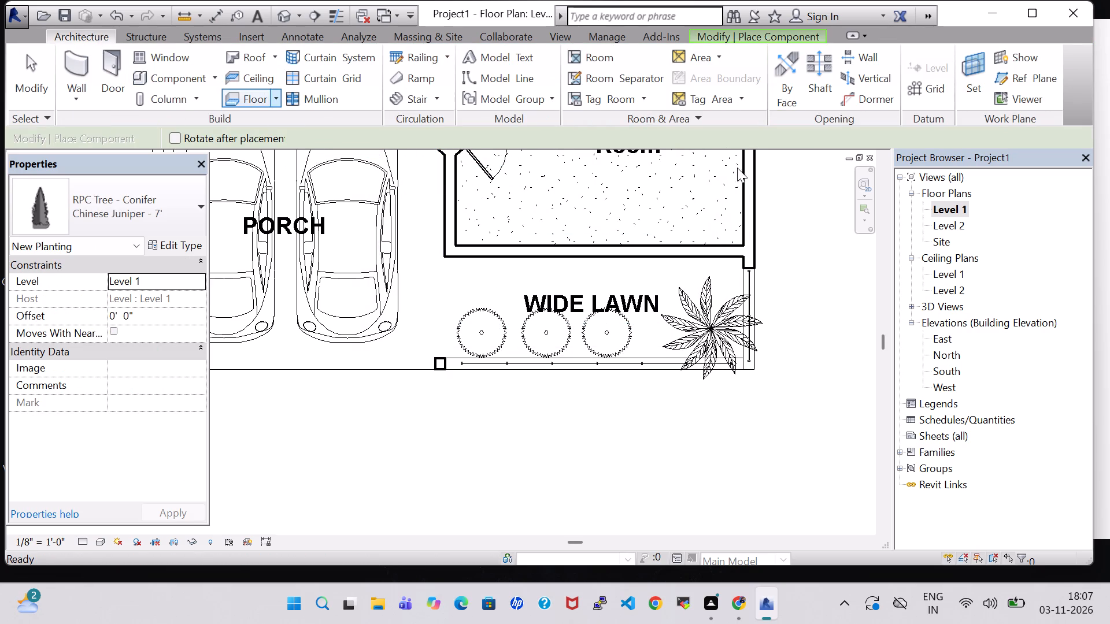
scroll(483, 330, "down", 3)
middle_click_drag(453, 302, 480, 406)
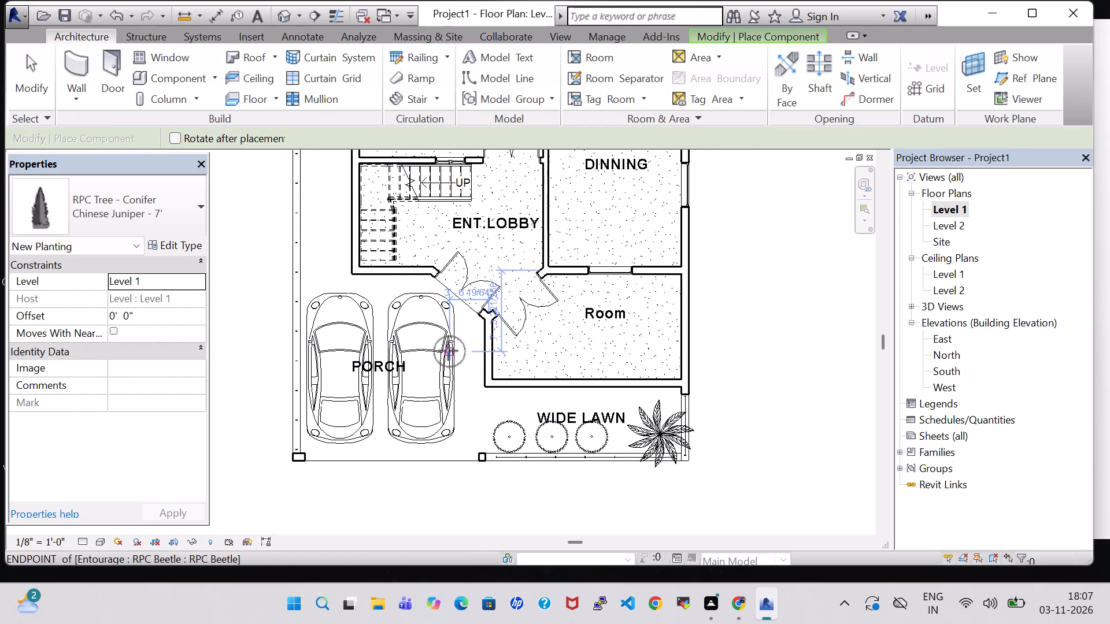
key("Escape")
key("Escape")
Load the RPC Shrub family from the Planting library folder for component placement.
left_click(183, 76)
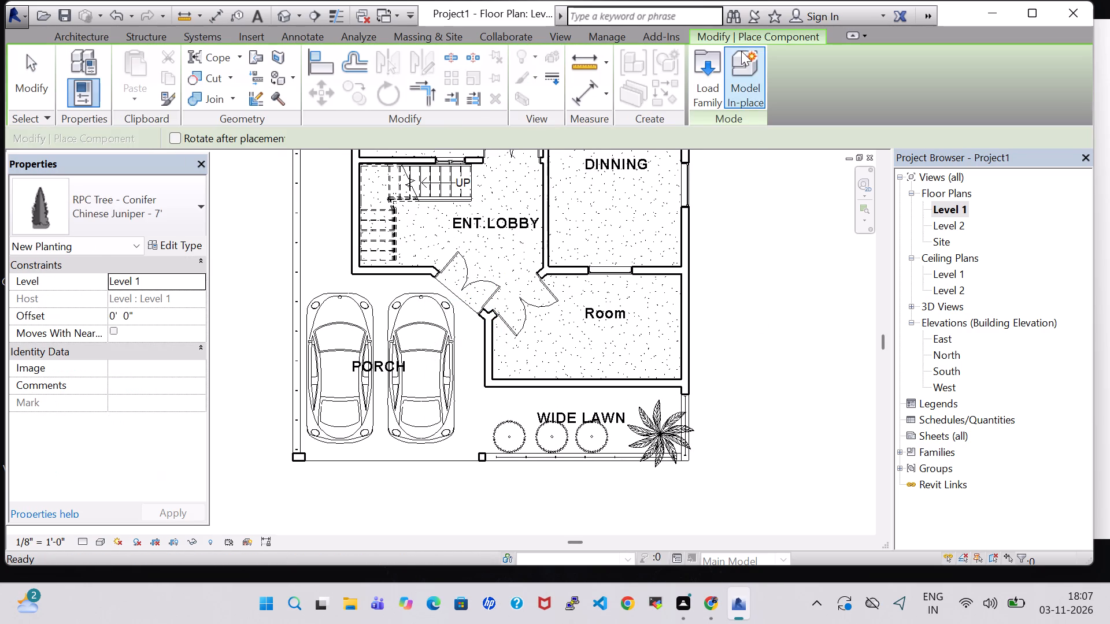
left_click(715, 70)
scroll(573, 258, "down", 1)
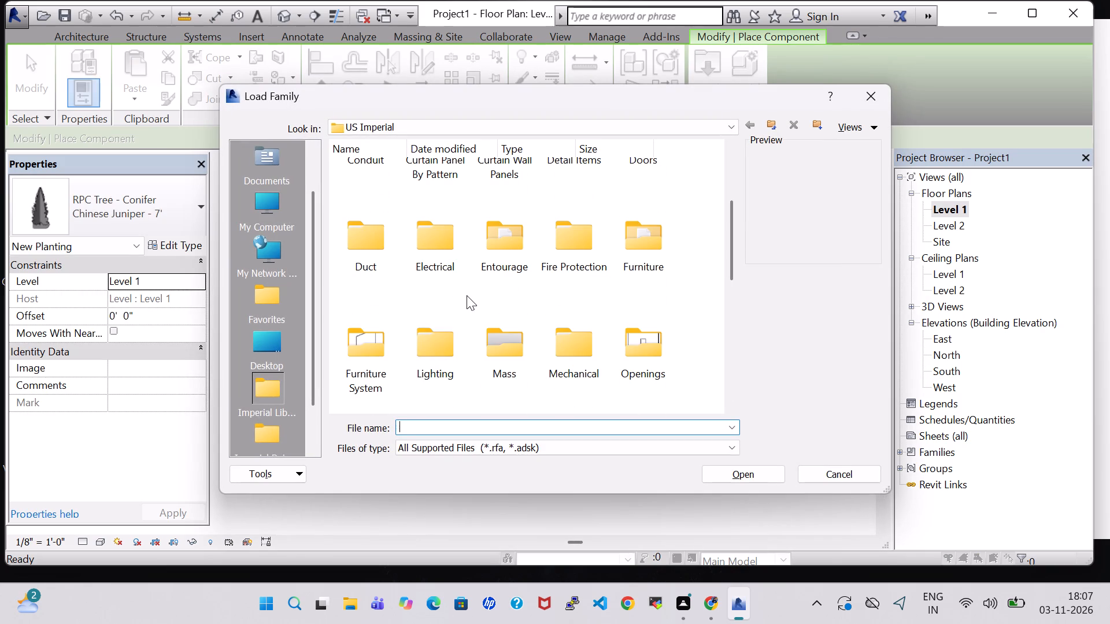
scroll(467, 295, "down", 1)
left_click(447, 287)
left_click(447, 287)
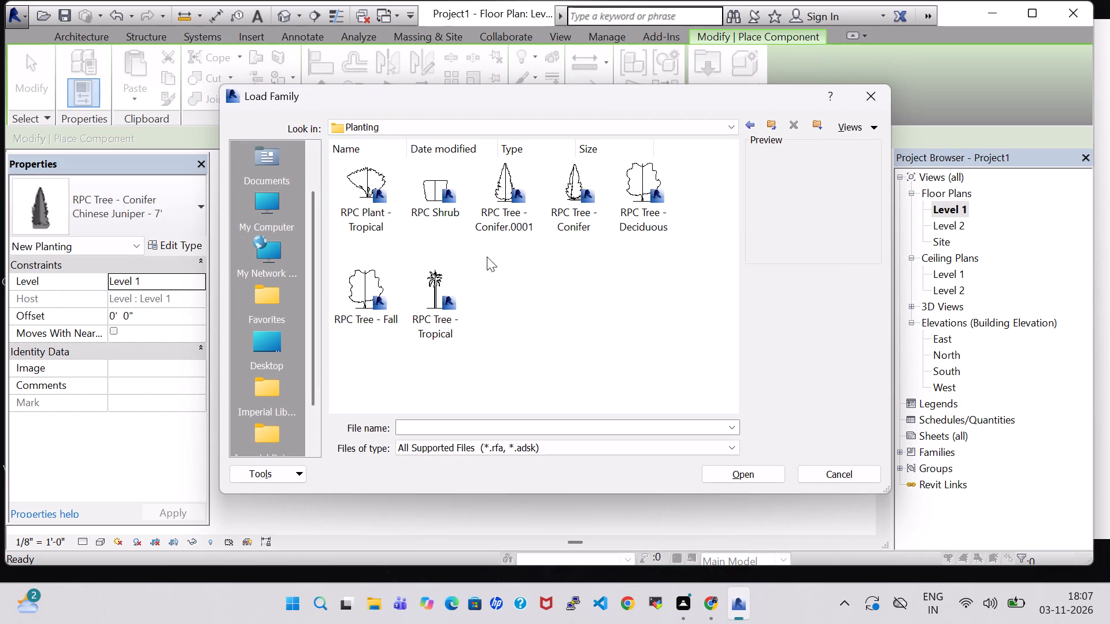
left_click(439, 187)
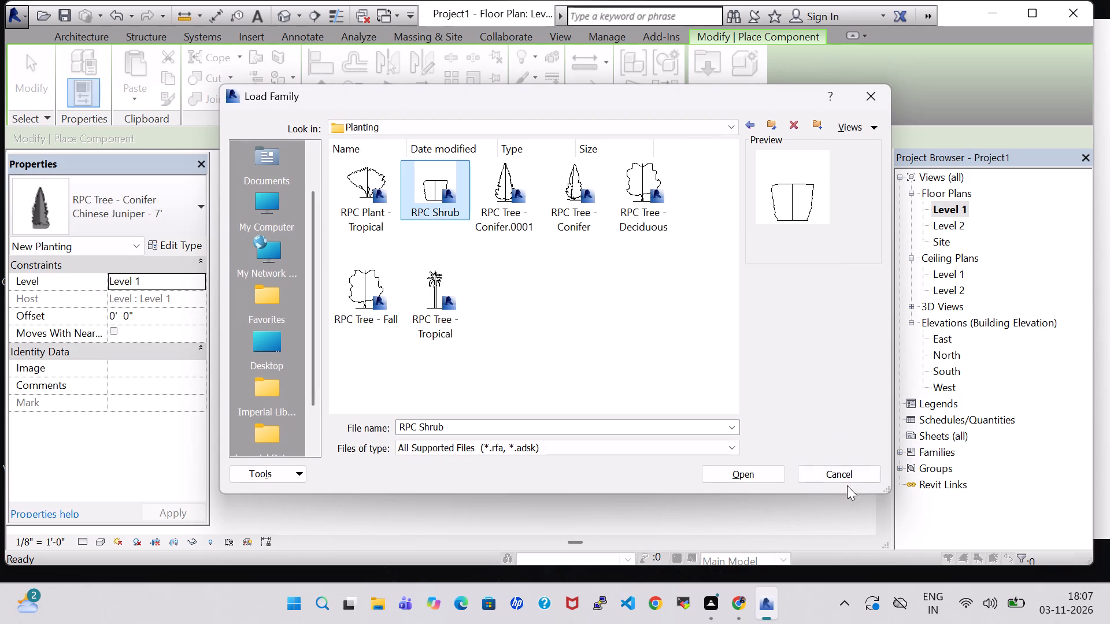
left_click(744, 470)
Place one Acacia 3'-6" shrub beside the tropical tree, about 2' 9" from the Room's front wall and 2' 7" from the side wall.
scroll(641, 385, "up", 6)
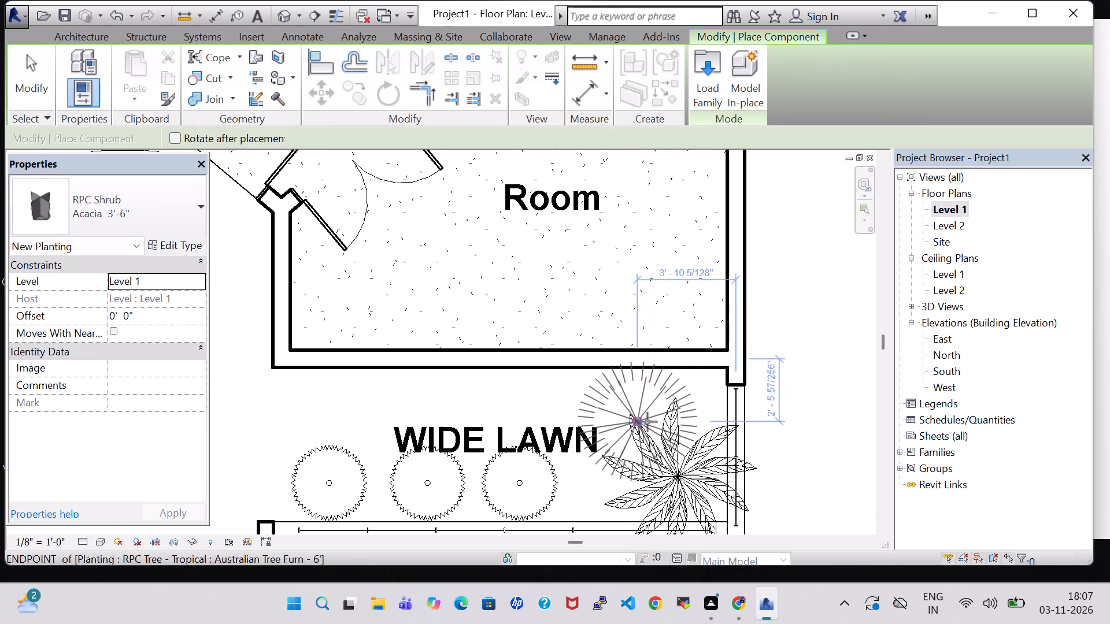
left_click(667, 426)
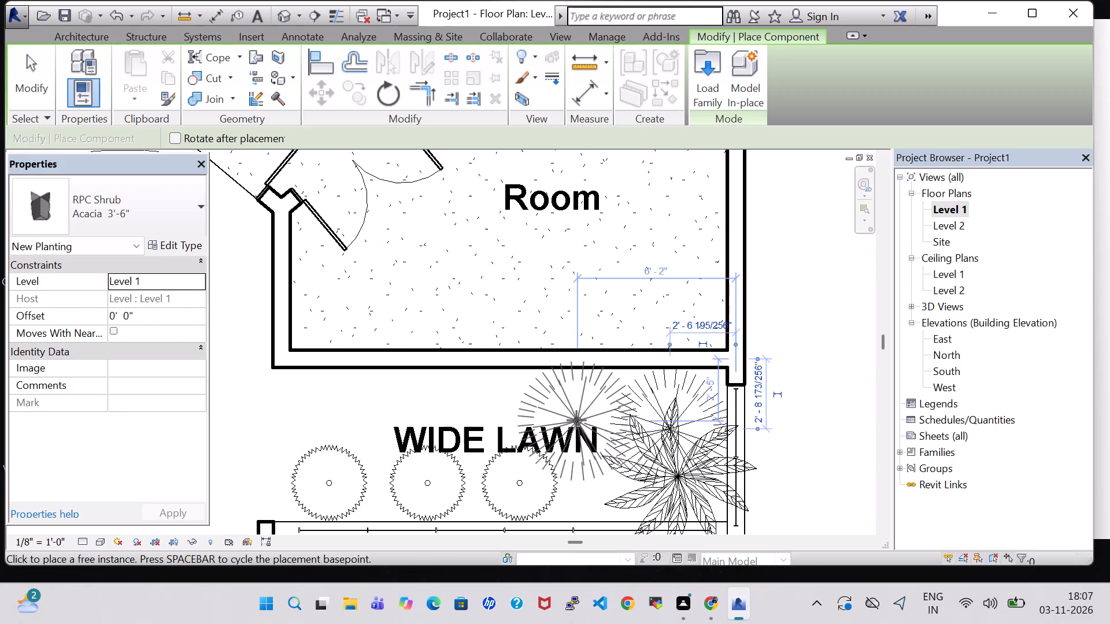
key("Escape")
key("Escape")
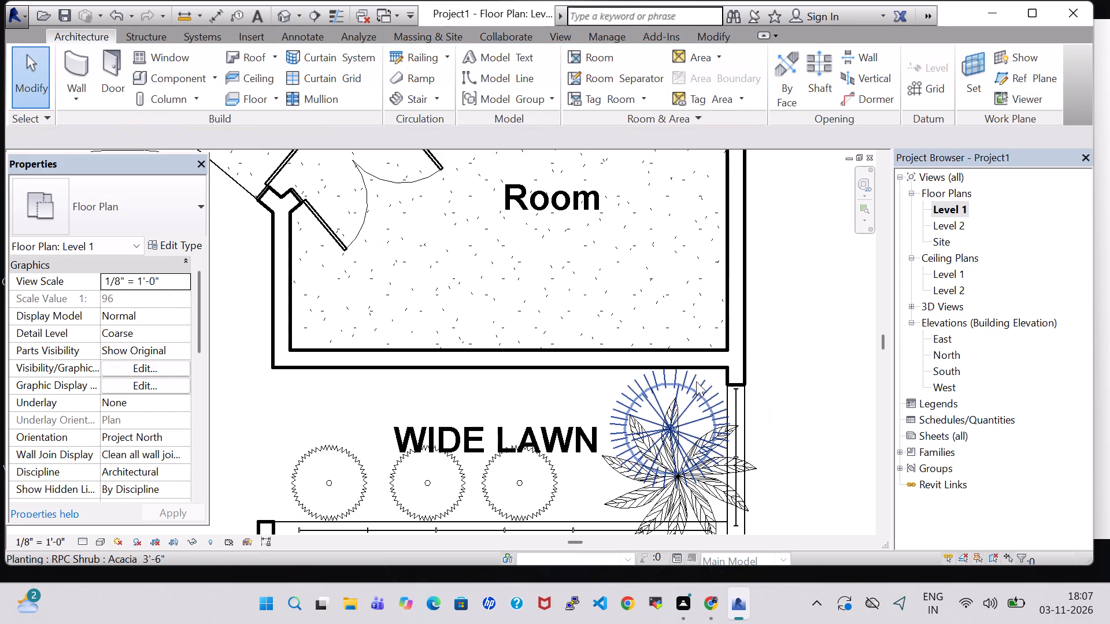
left_click(696, 381)
Examine the new Acacia shrub beside the tropical tree and the rest of the front lawn from several angles in 3D.
left_click(277, 14)
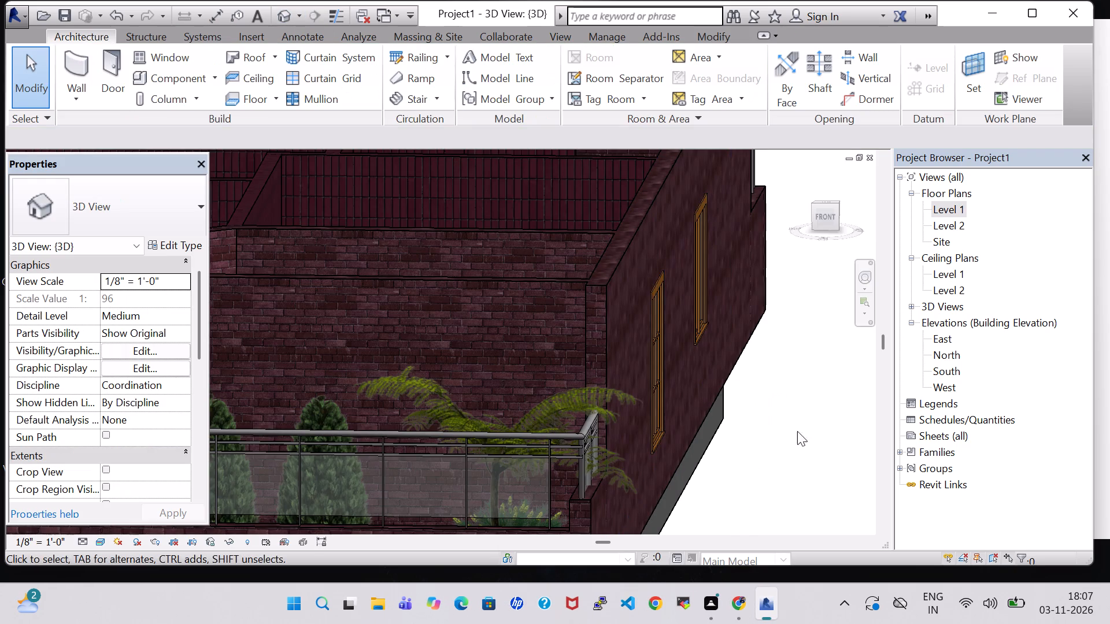
middle_click_drag(775, 432, 792, 508, "shift")
scroll(787, 500, "down", 1)
middle_click_drag(787, 500, 786, 499)
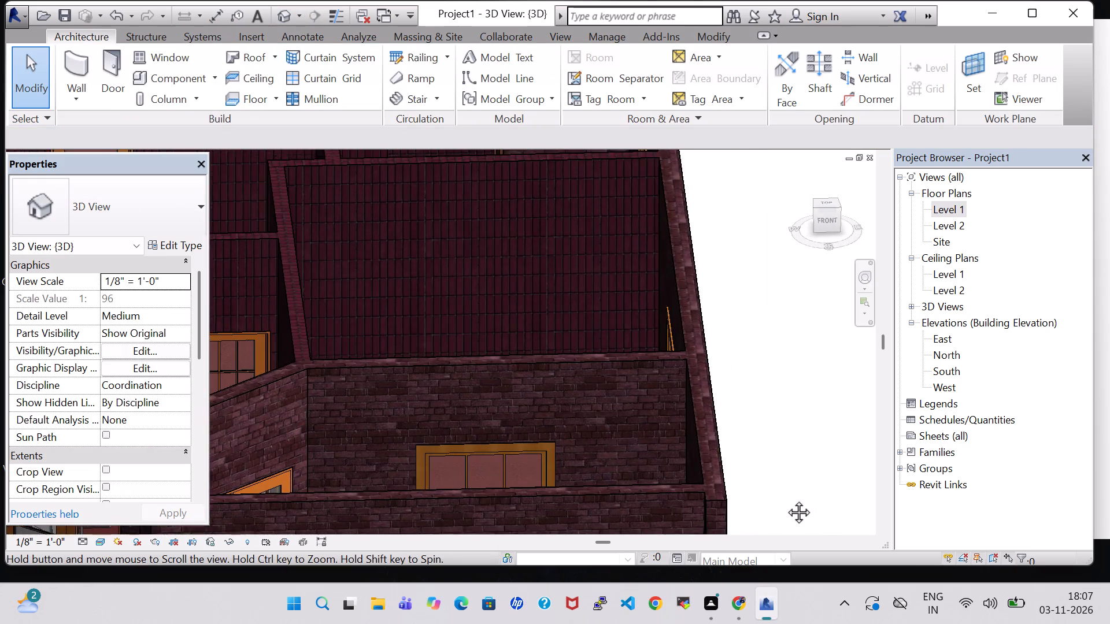
middle_click_drag(786, 499, 739, 251)
middle_click_drag(739, 253, 743, 372, "shift")
middle_click_drag(729, 476, 657, 237)
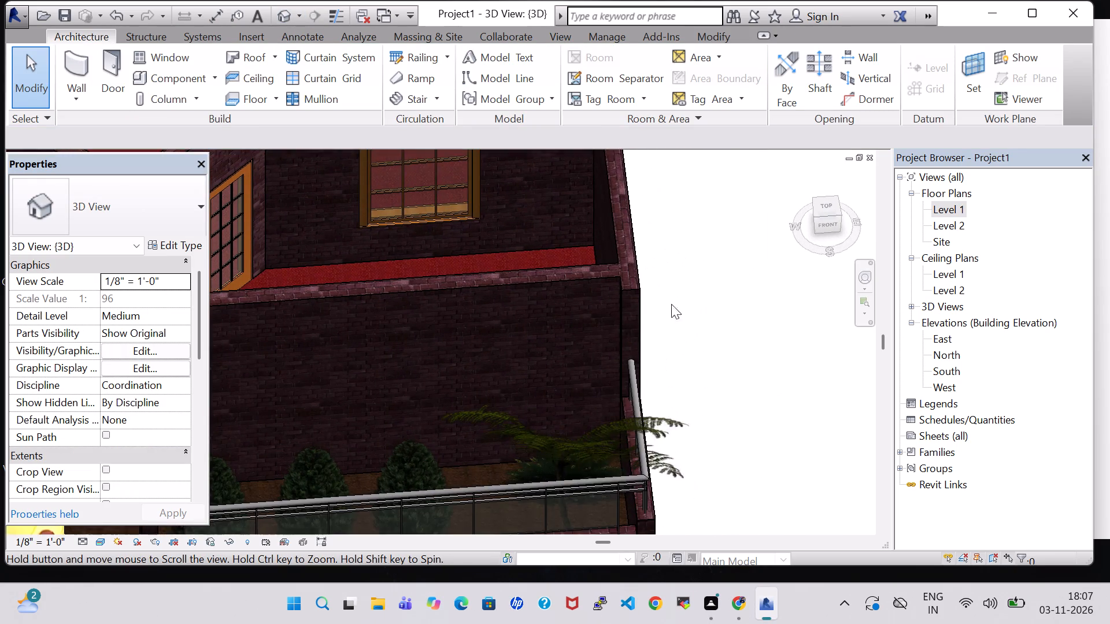
middle_click_drag(552, 443, 764, 449)
middle_click_drag(743, 277, 579, 524)
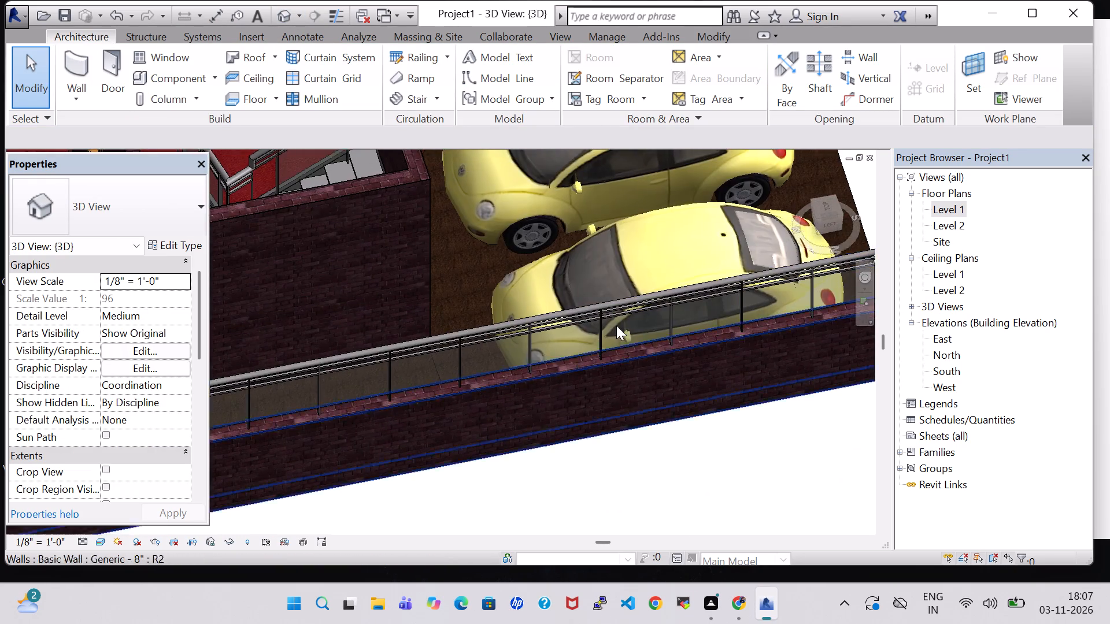
scroll(627, 245, "down", 4)
middle_click_drag(662, 203, 546, 488)
scroll(592, 360, "down", 1)
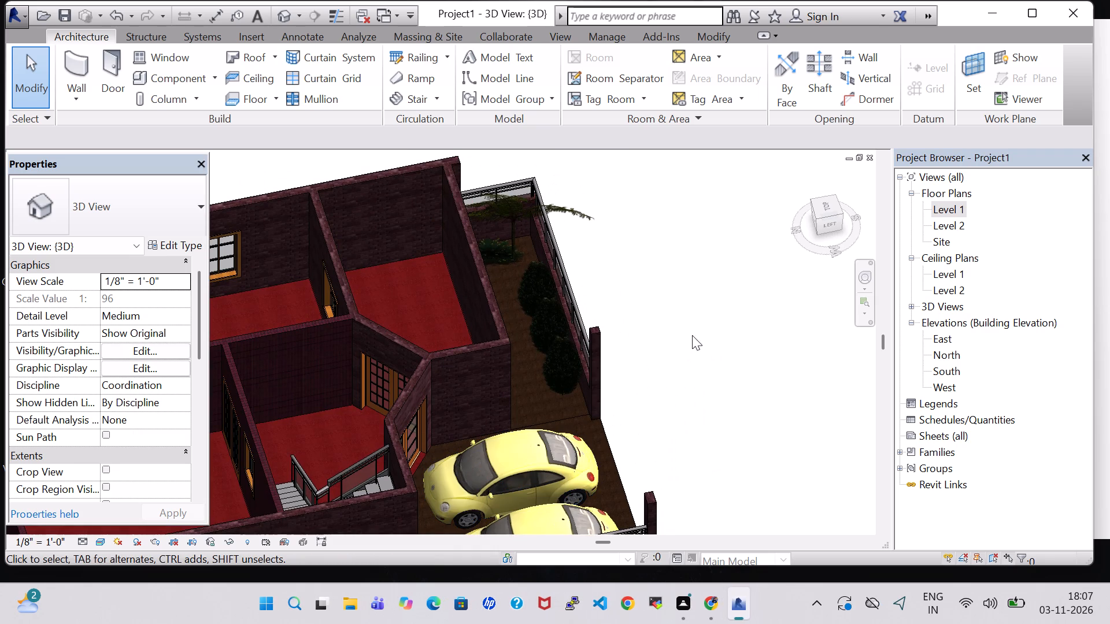
middle_click_drag(692, 335, 663, 301)
scroll(600, 320, "up", 6)
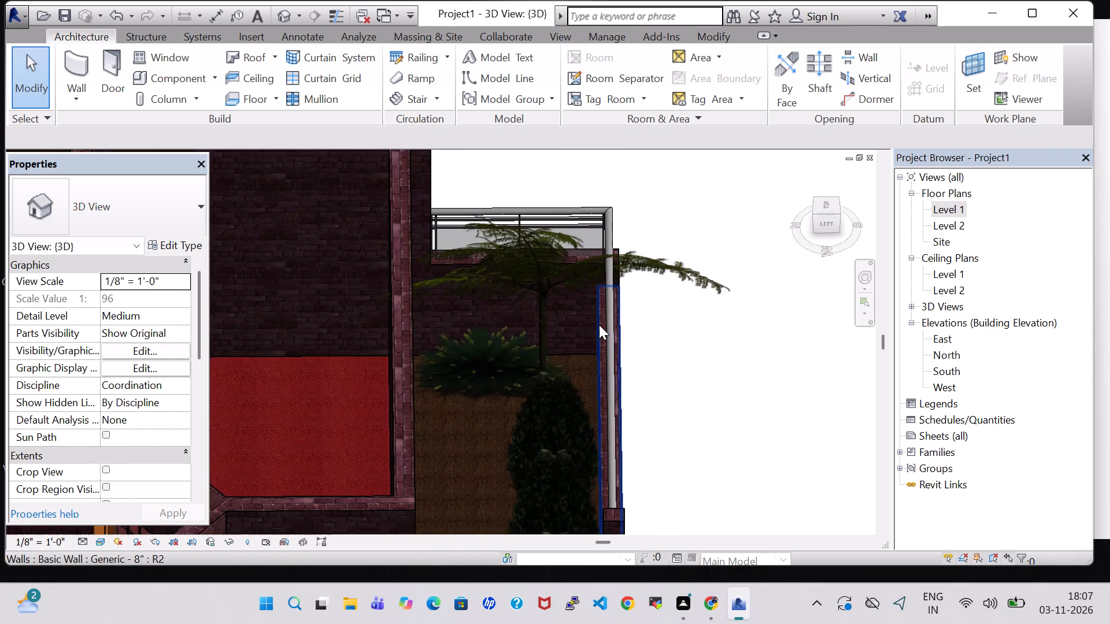
scroll(599, 330, "up", 4)
In the Level 1 plan, nudge the tropical tree to about 5' 7" from the Room's front wall and slightly closer to the side wall.
double_click(950, 211)
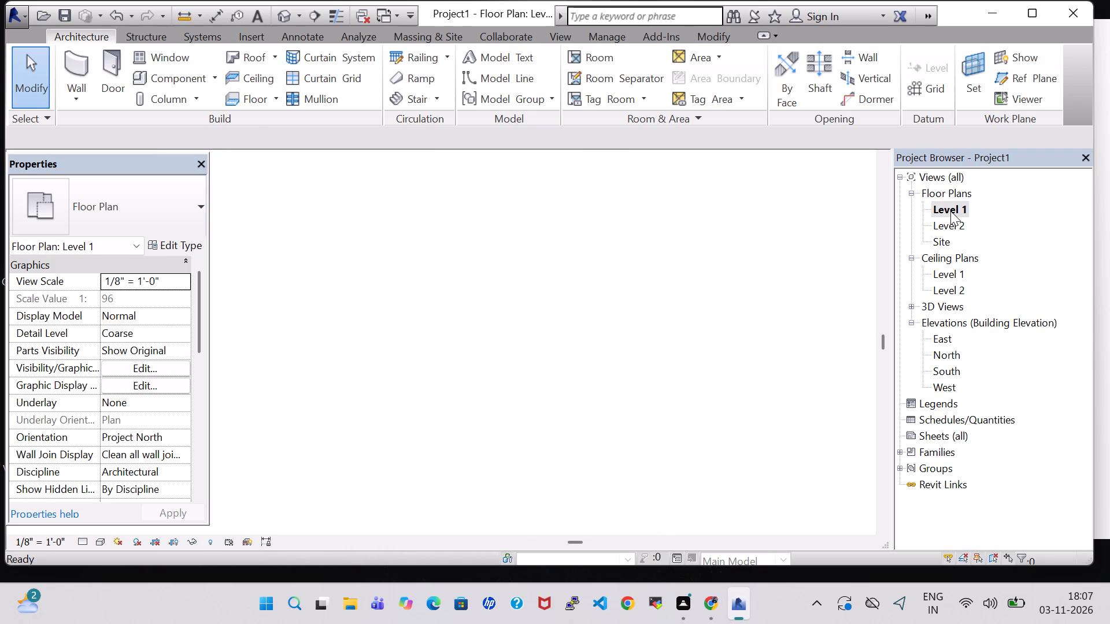
scroll(697, 328, "down", 2)
left_click(699, 445)
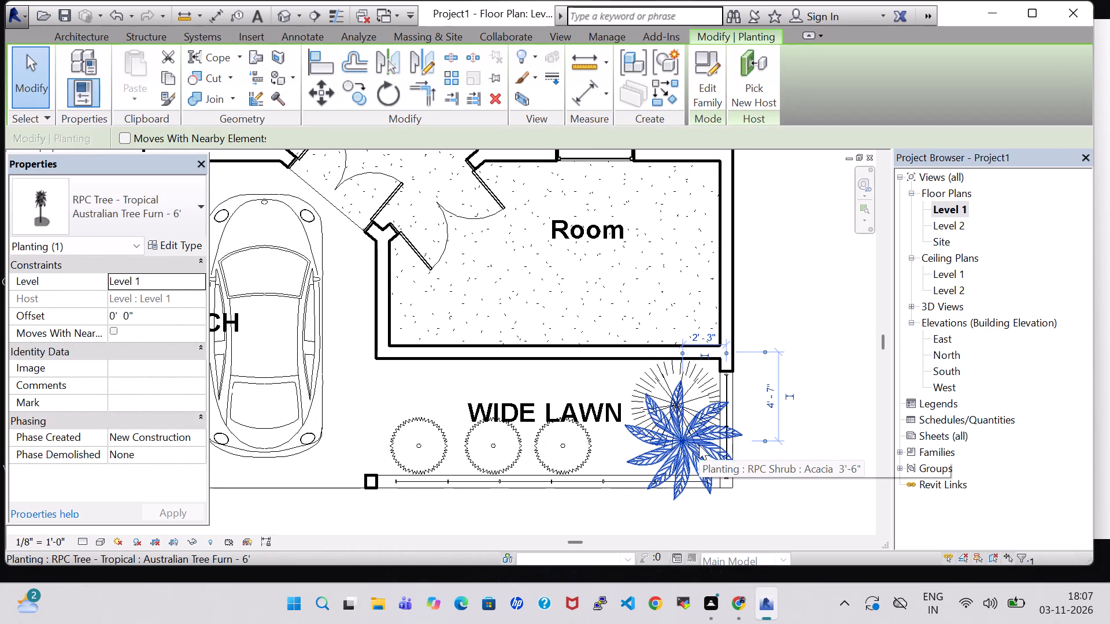
key("Down")
key("Down")
key("Down")
key("Down")
key("Down")
key("Down")
key("Right")
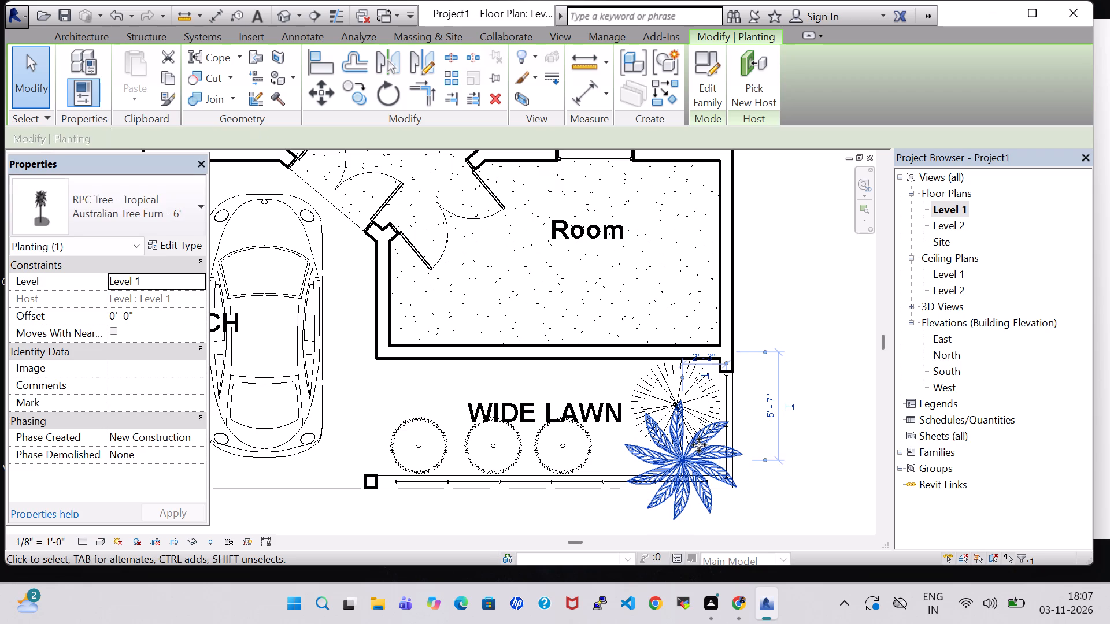
In the 3D view, set the Australian Tree Furn - 6' tropical tree type's height to 10' 0".
left_click(279, 15)
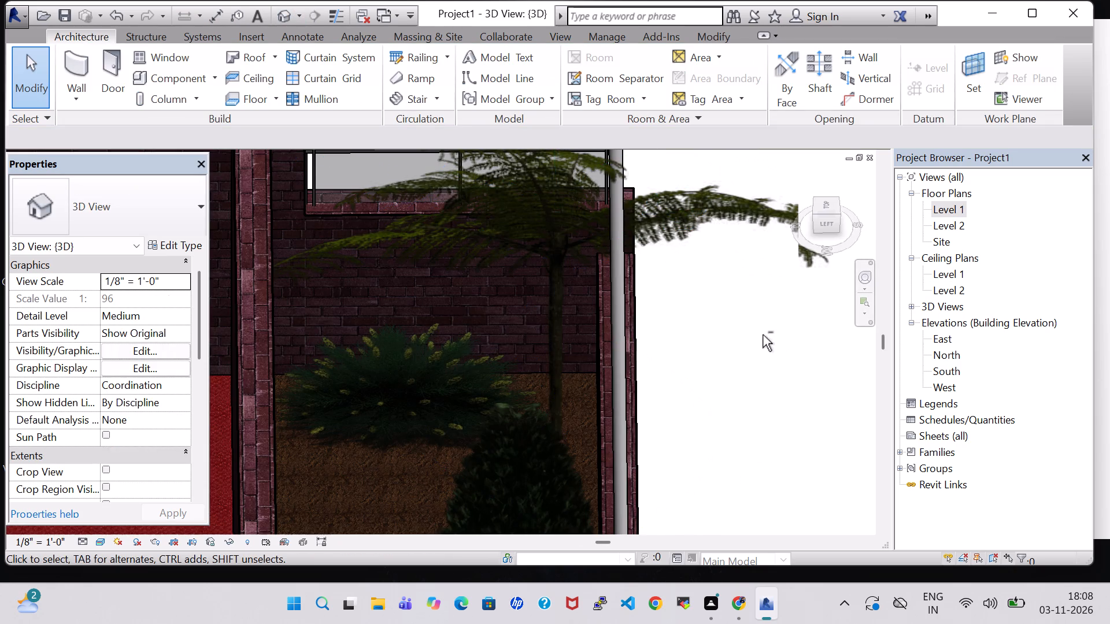
middle_click_drag(763, 335, 729, 308, "shift")
middle_click_drag(734, 341, 547, 117)
middle_click_drag(646, 358, 634, 316, "shift")
middle_click_drag(643, 326, 593, 153)
scroll(668, 327, "down", 3)
scroll(730, 439, "down", 2)
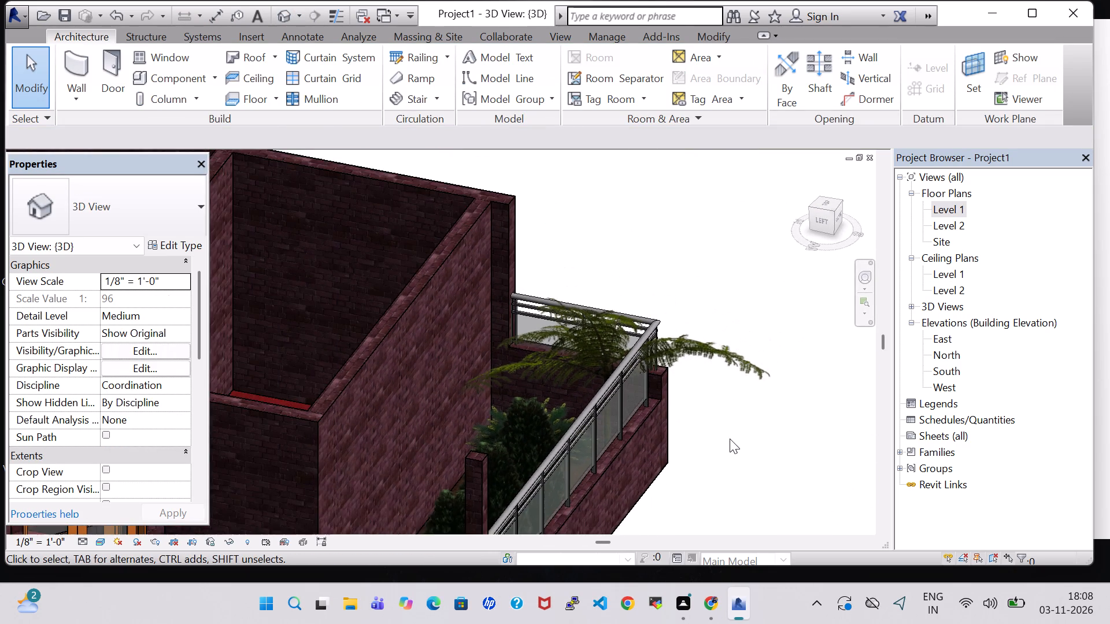
middle_click_drag(730, 439, 686, 359, "shift")
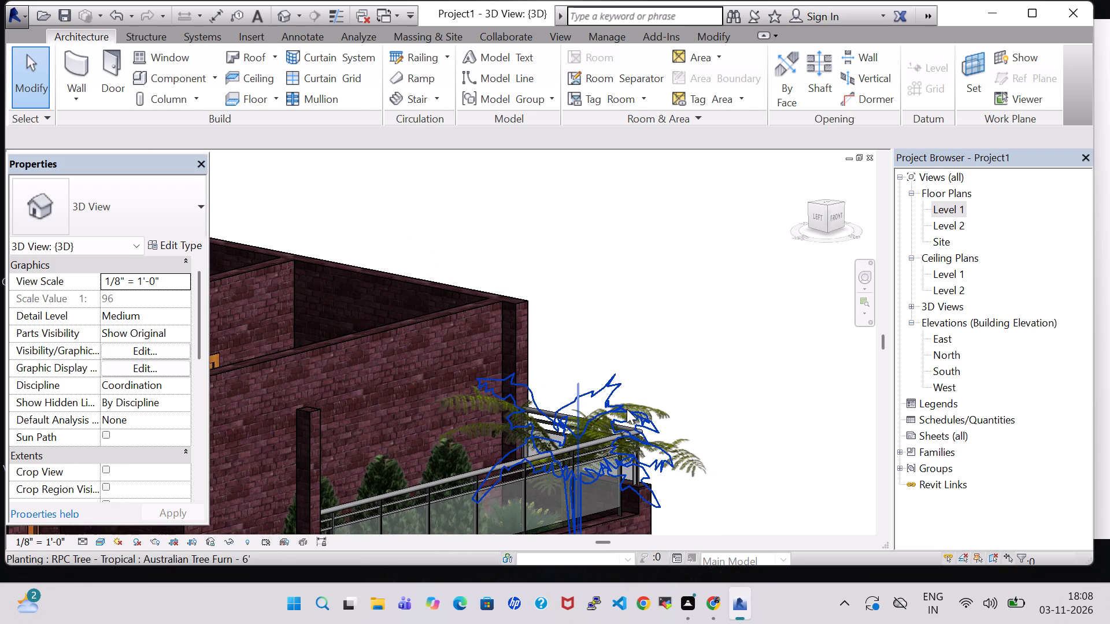
left_click(627, 409)
left_click(163, 246)
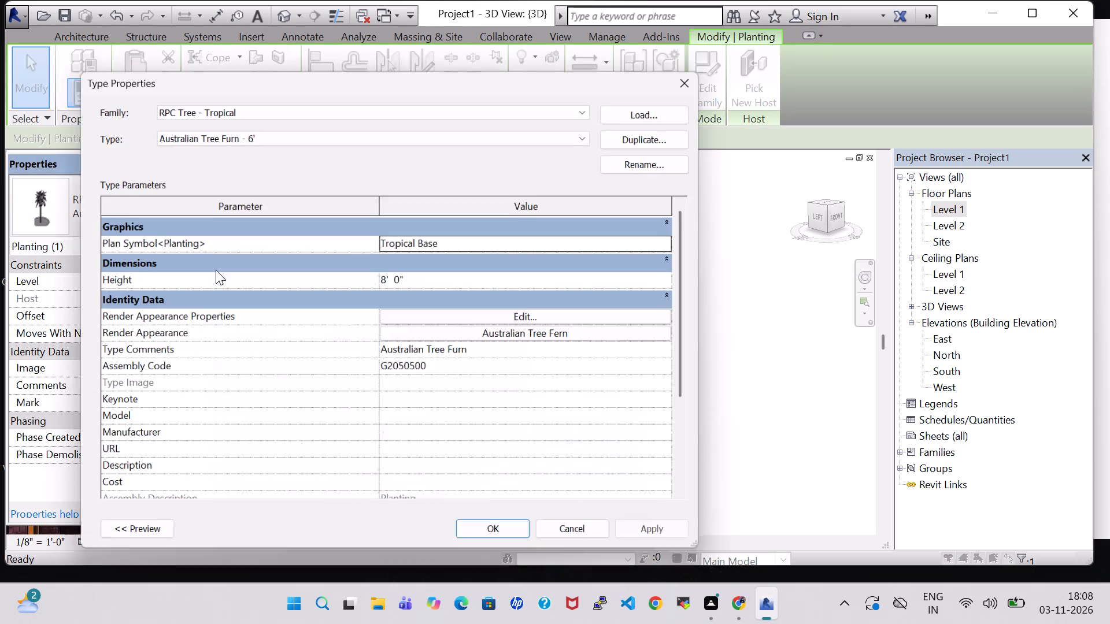
left_click(390, 277)
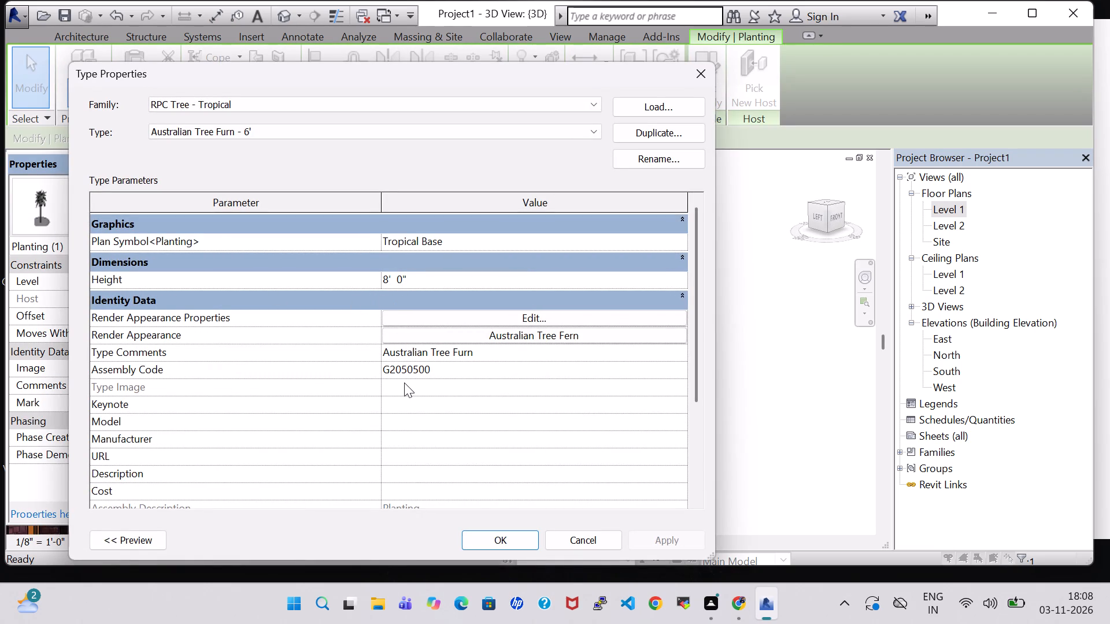
key("Left")
key("BackSpace")
type("10")
left_click(687, 543)
left_click(524, 538)
left_click(727, 424)
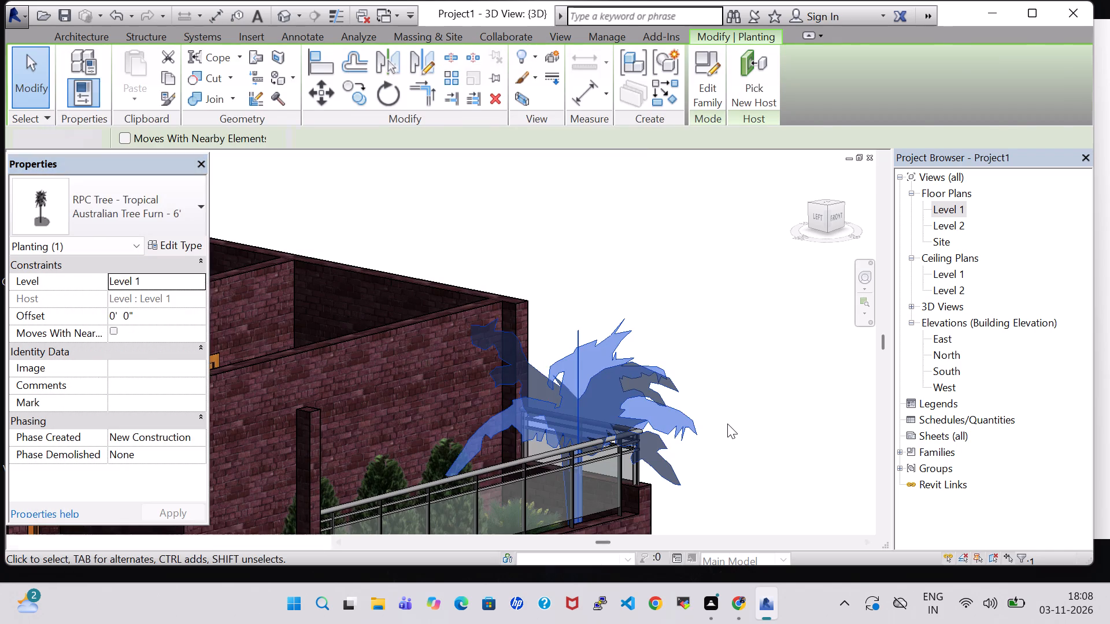
Inspect the taller tropical tree against the lawn's railing, shrubs and side wall from several angles in 3D.
middle_click_drag(730, 358, 735, 433, "shift")
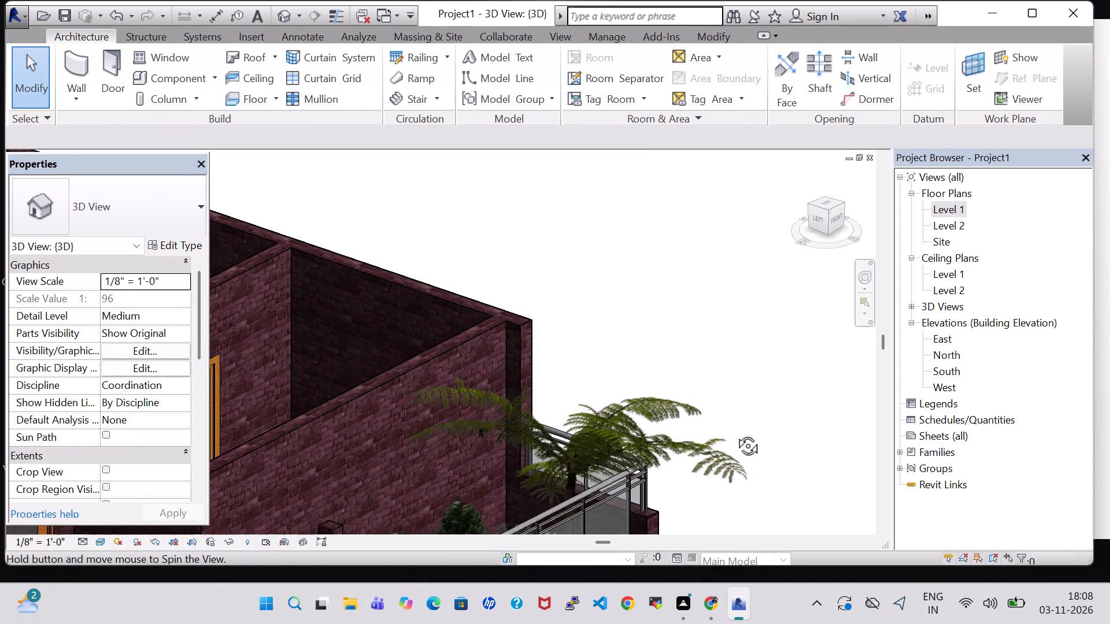
middle_click_drag(735, 433, 735, 434, "shift")
middle_click_drag(734, 457, 711, 272)
middle_click_drag(695, 365, 719, 381, "shift")
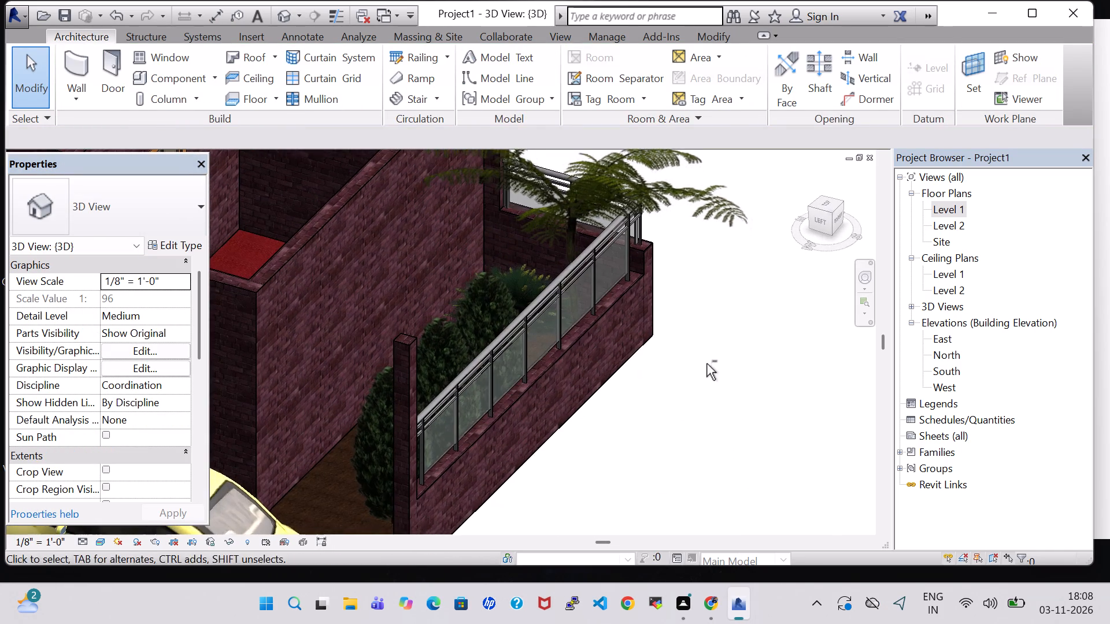
middle_click_drag(696, 350, 713, 469)
middle_click_drag(707, 465, 746, 422, "shift")
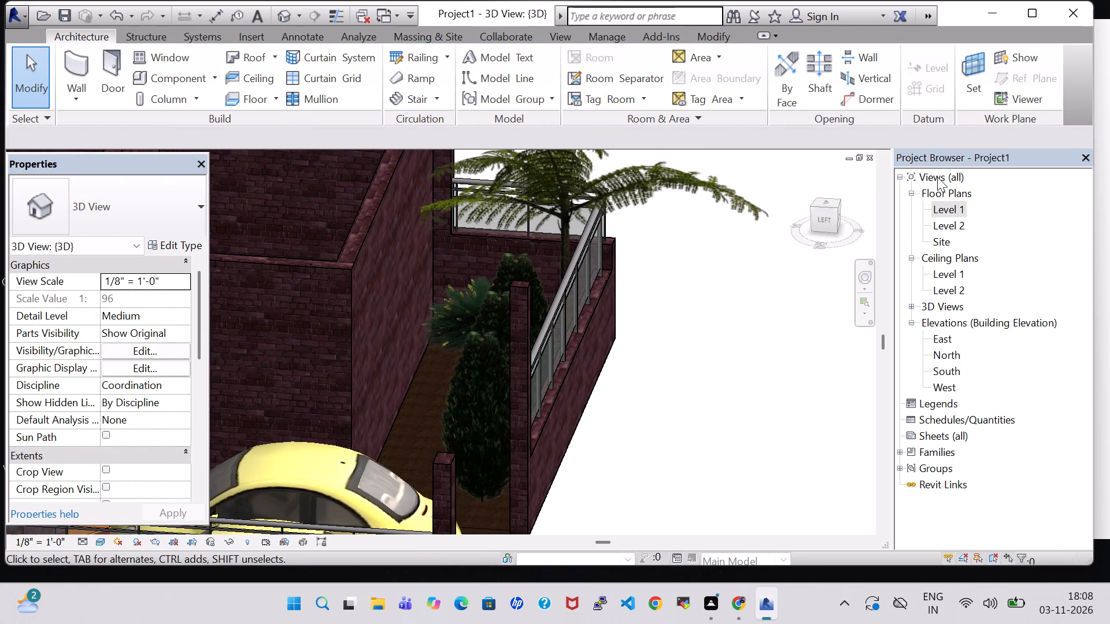
In the Level 1 floor plan, load the Park Bench family from the Site Accessories library folder for component placement.
double_click(949, 217)
double_click(949, 206)
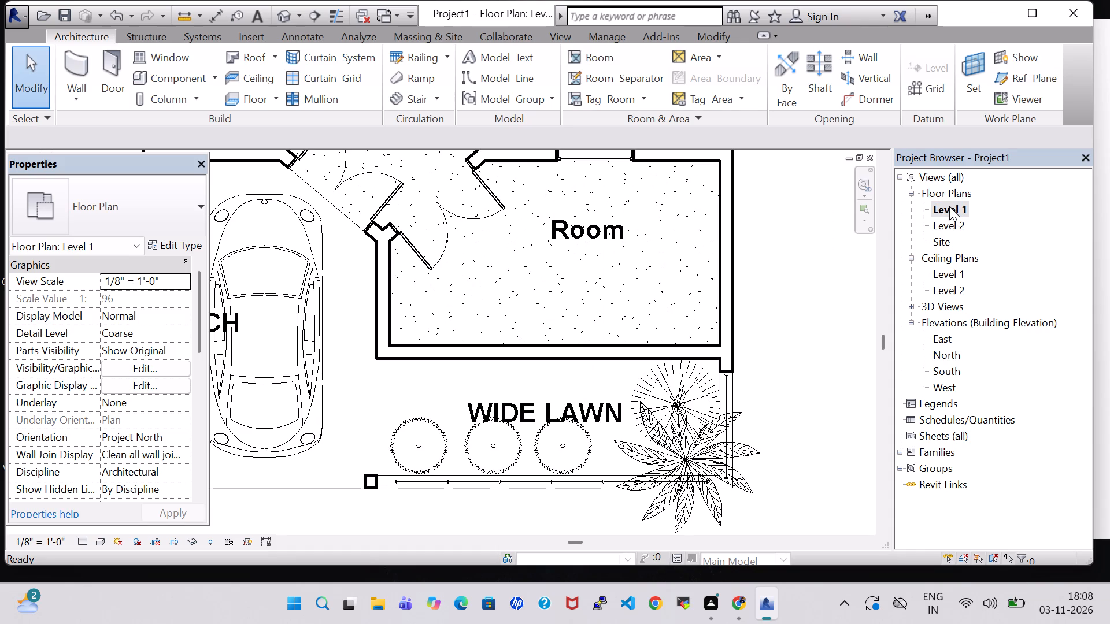
double_click(959, 201)
scroll(769, 294, "down", 7)
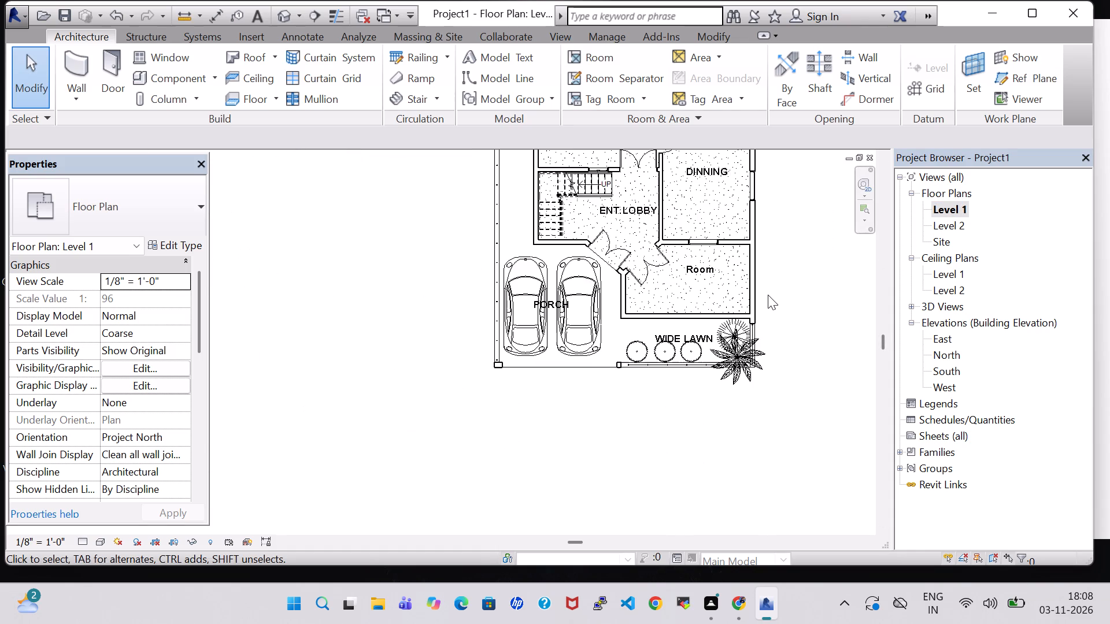
middle_click_drag(790, 255, 754, 283)
scroll(701, 314, "up", 4)
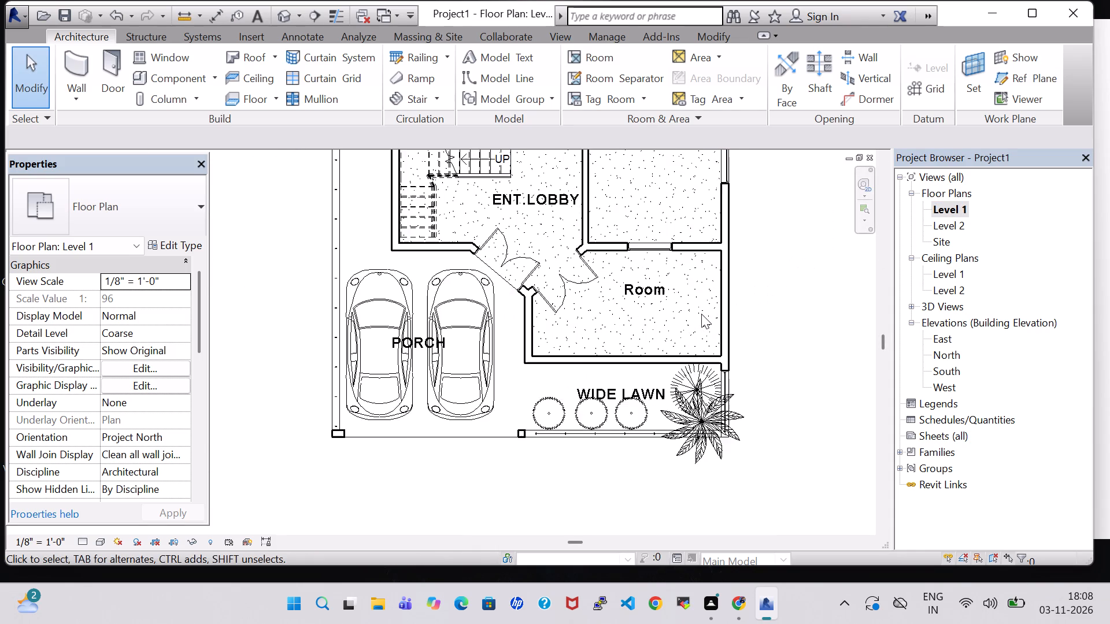
left_click(158, 76)
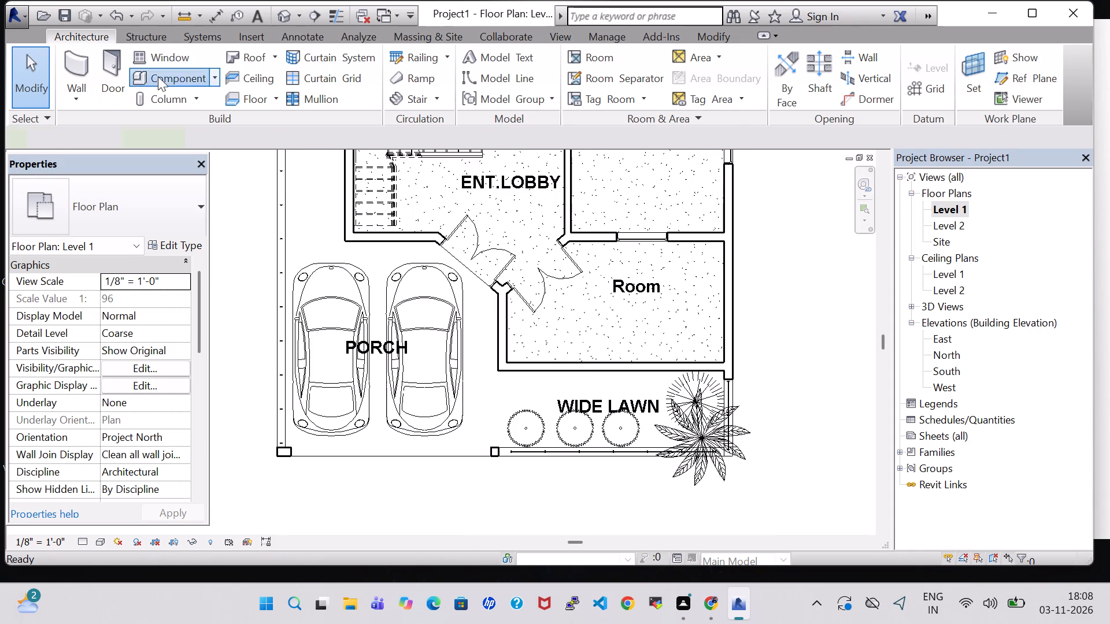
left_click(705, 86)
scroll(576, 188, "down", 1)
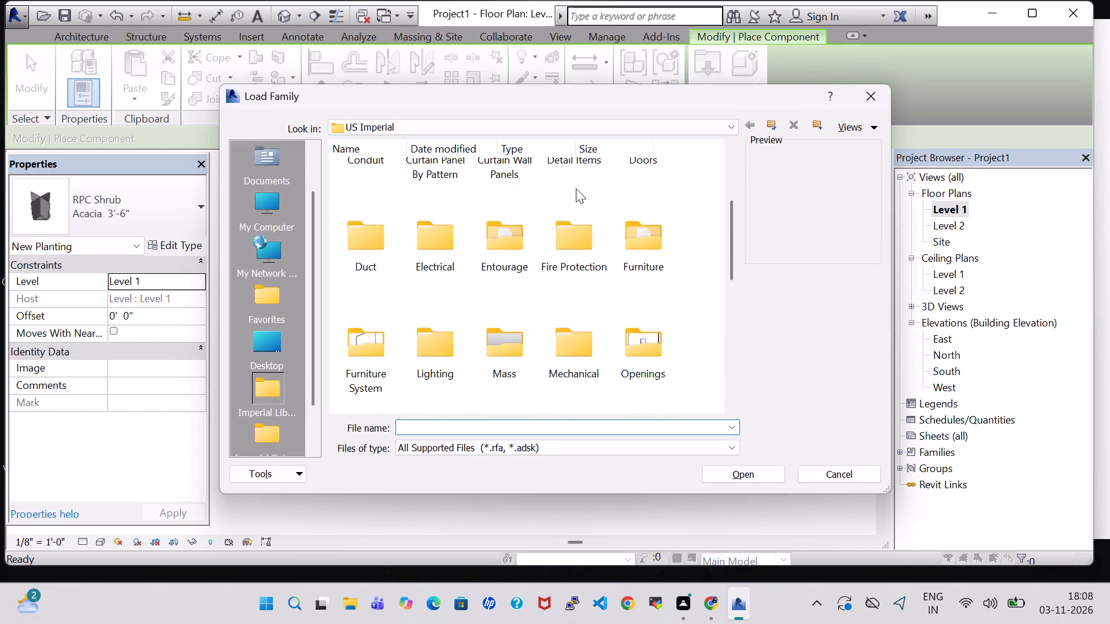
scroll(565, 207, "down", 1)
scroll(356, 315, "down", 1)
double_click(388, 246)
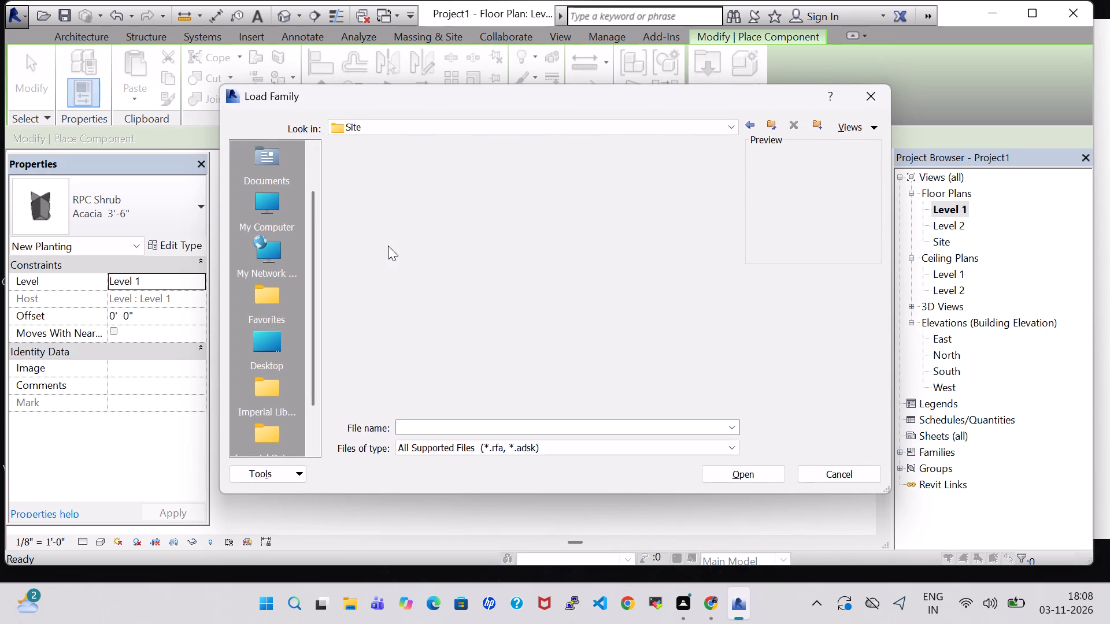
double_click(375, 185)
left_click(413, 281)
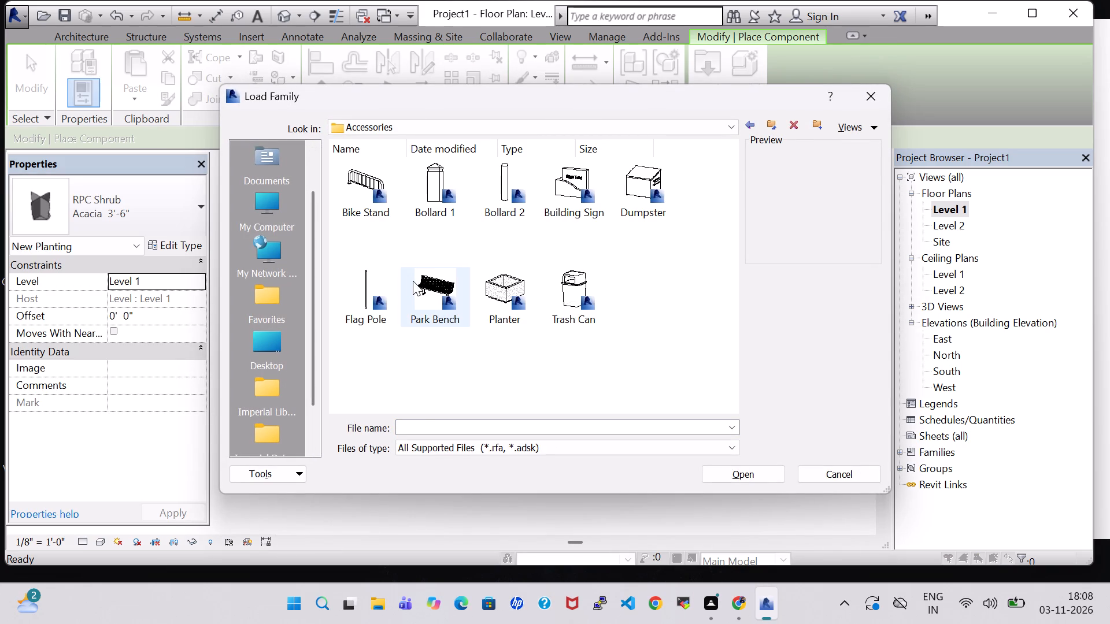
left_click(753, 472)
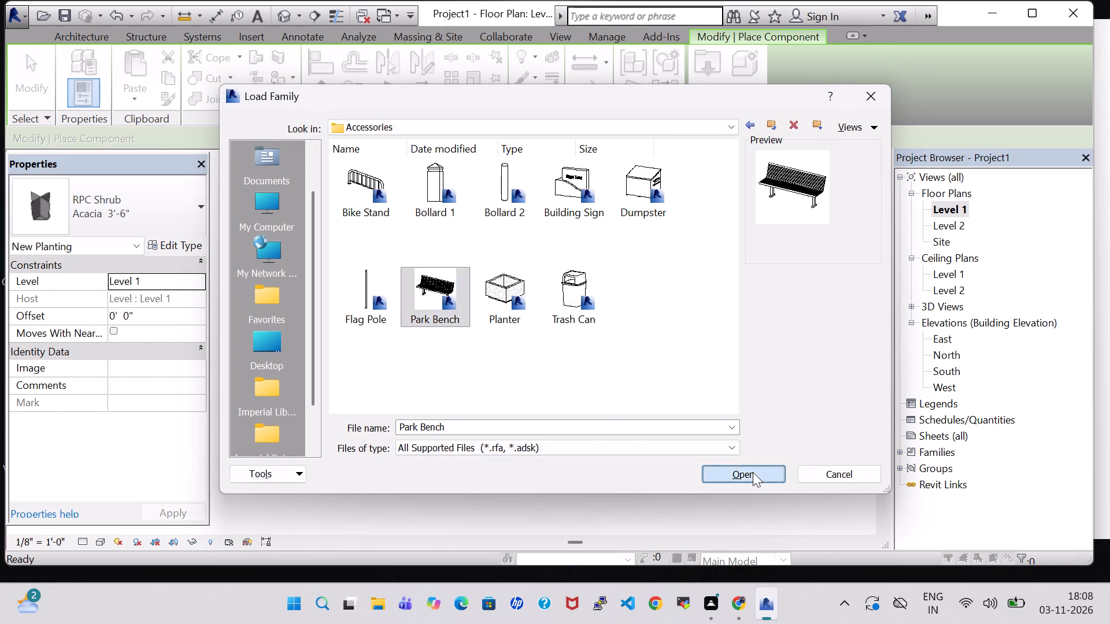
Place one 72" Park Bench on the Wide Lawn along the Room's front wall, about 14' 0" from the side wall.
scroll(550, 376, "up", 4)
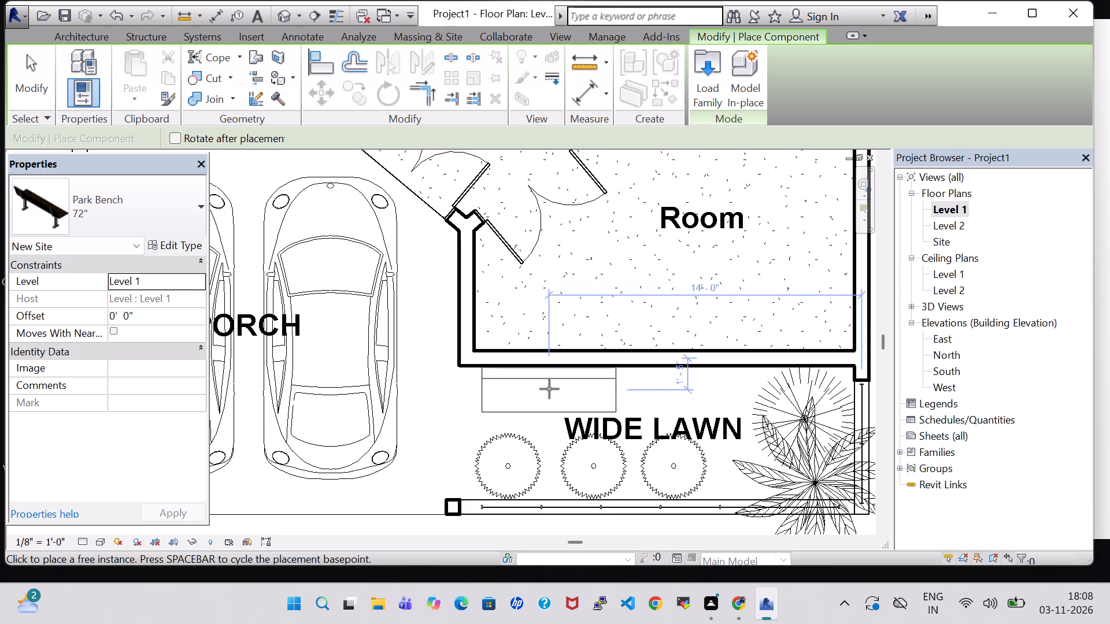
left_click(549, 389)
key("Escape")
key("Escape")
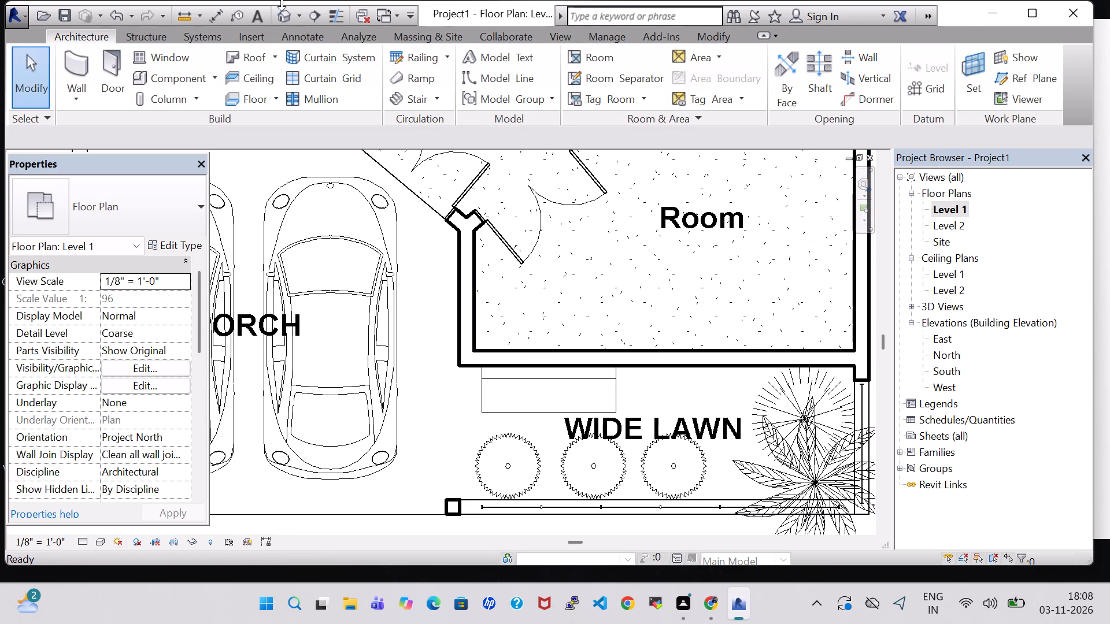
Inspect the park bench's position between the Room's front wall and the junipers in the 3D view.
left_click(290, 13)
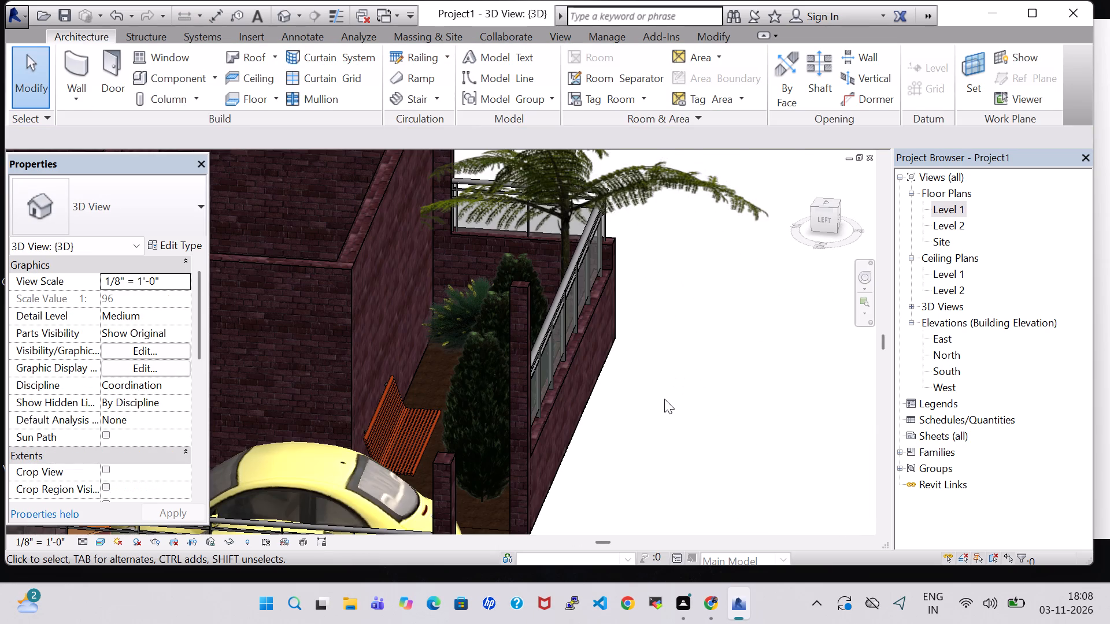
middle_click_drag(664, 399, 650, 453, "shift")
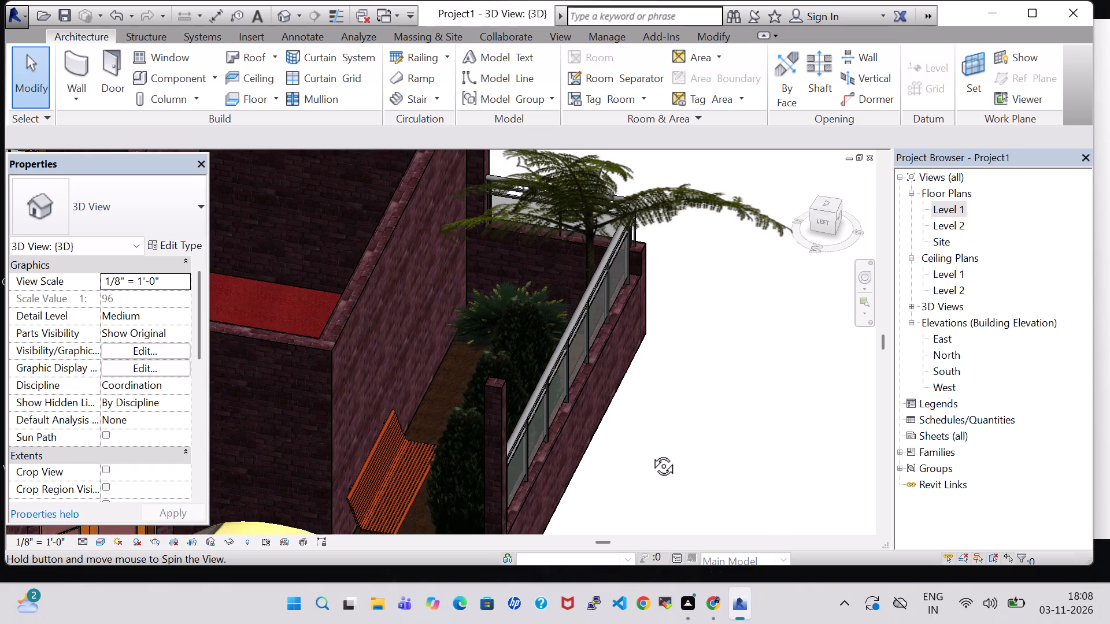
middle_click_drag(650, 453, 641, 418, "shift")
In the Level 1 floor plan, load the RPC Shrub family from the US Imperial Planting library folder for the VER area.
double_click(944, 206)
scroll(491, 302, "down", 3)
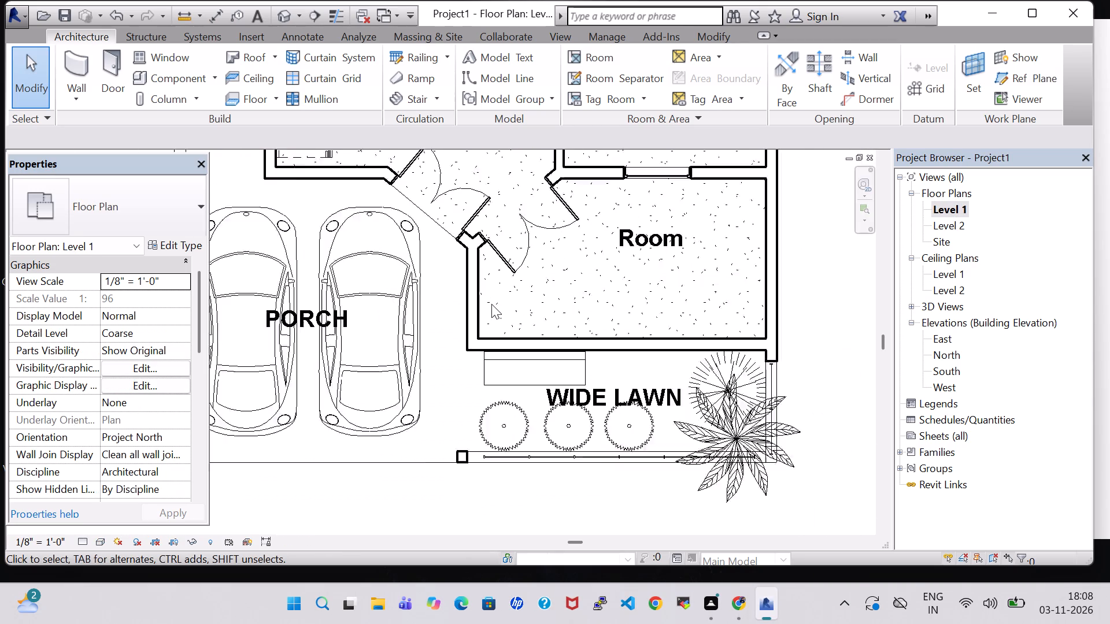
scroll(491, 305, "down", 2)
middle_click_drag(439, 269, 435, 384)
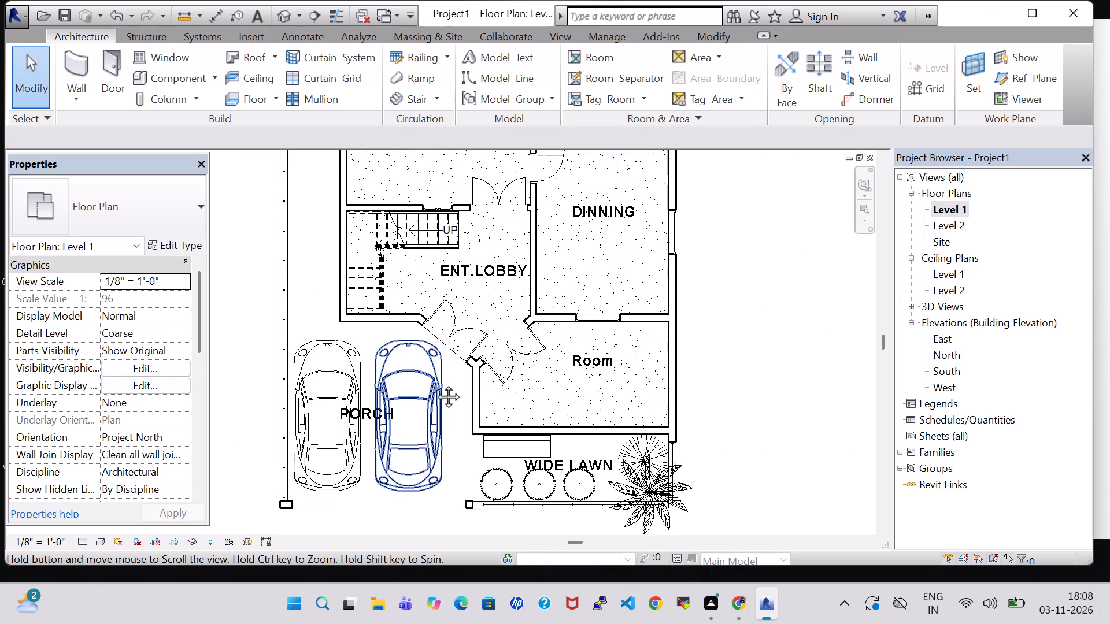
middle_click_drag(435, 384, 435, 407)
middle_click_drag(538, 317, 507, 357)
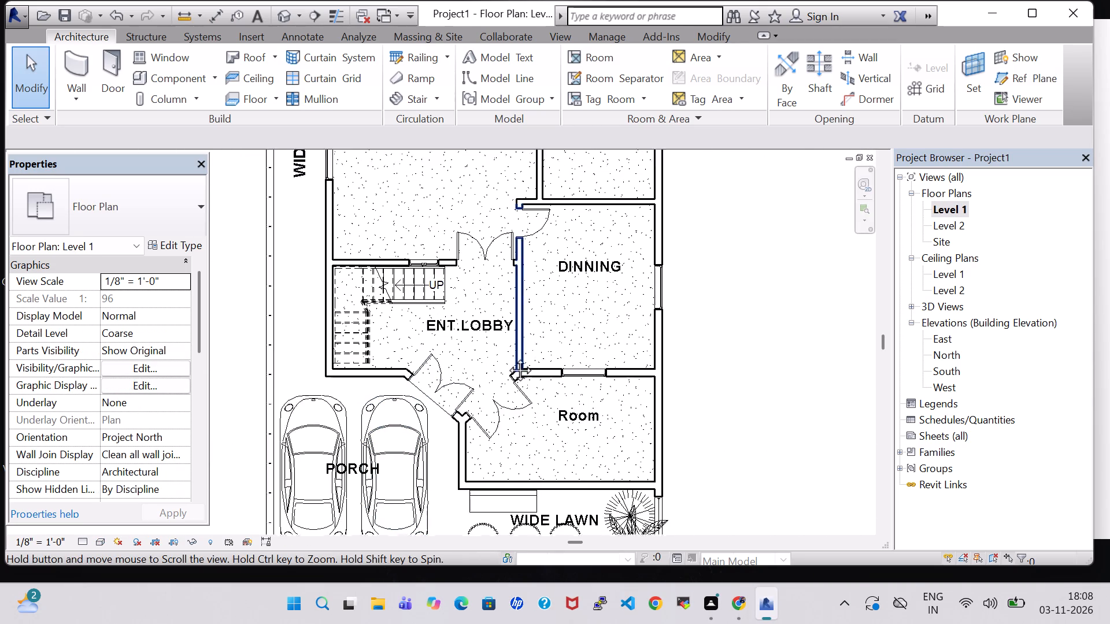
middle_click_drag(507, 357, 475, 429)
scroll(476, 419, "down", 2)
middle_click_drag(684, 228, 650, 337)
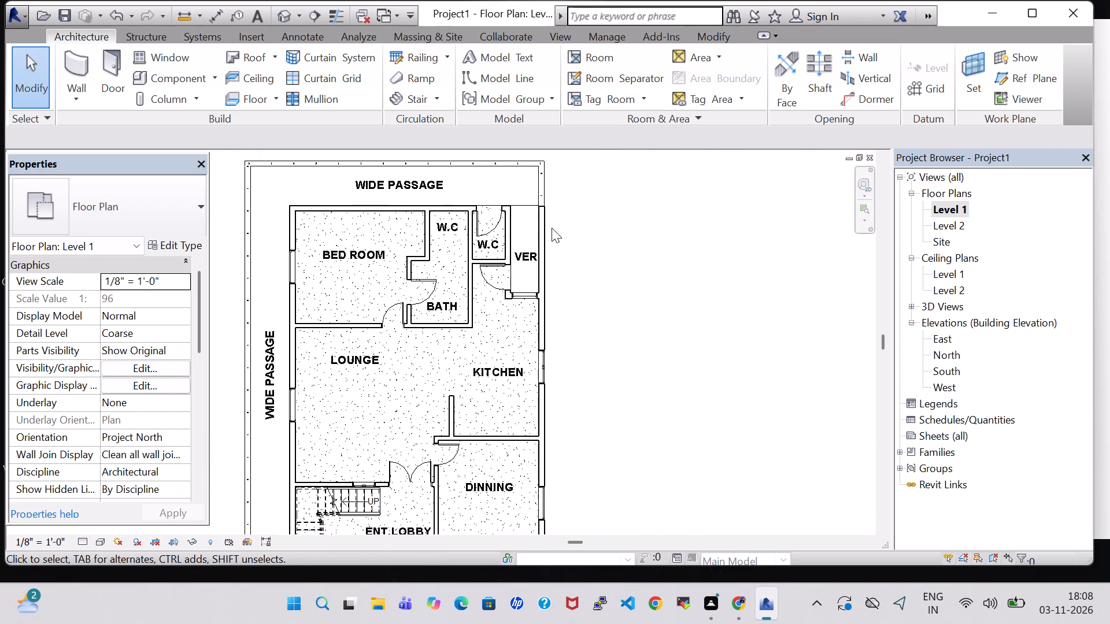
scroll(526, 224, "up", 6)
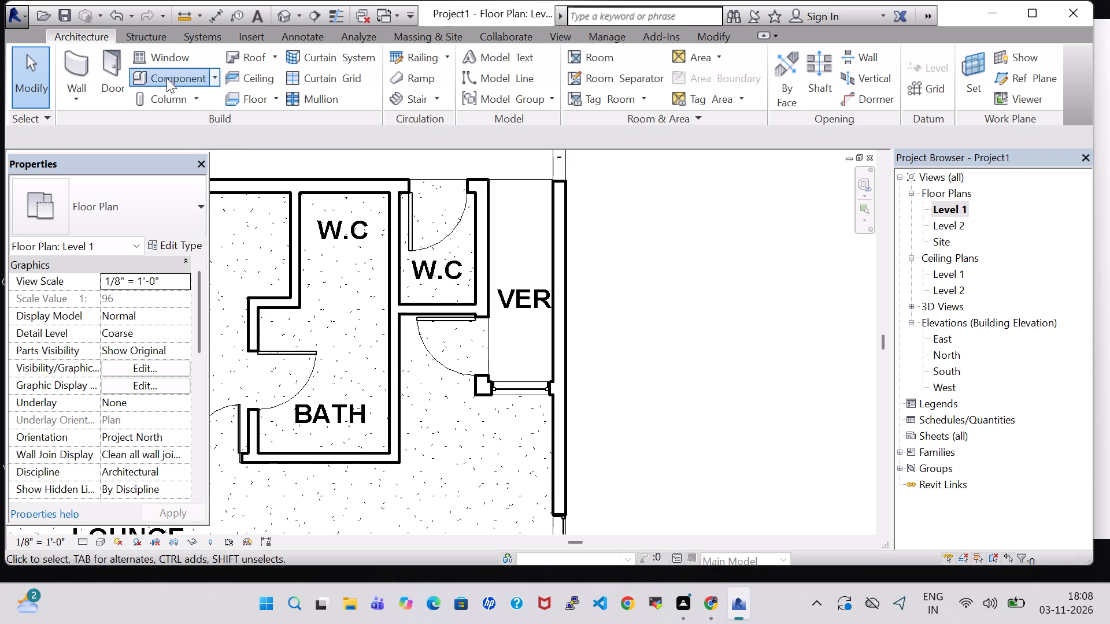
left_click(166, 78)
left_click(693, 83)
scroll(554, 297, "down", 2)
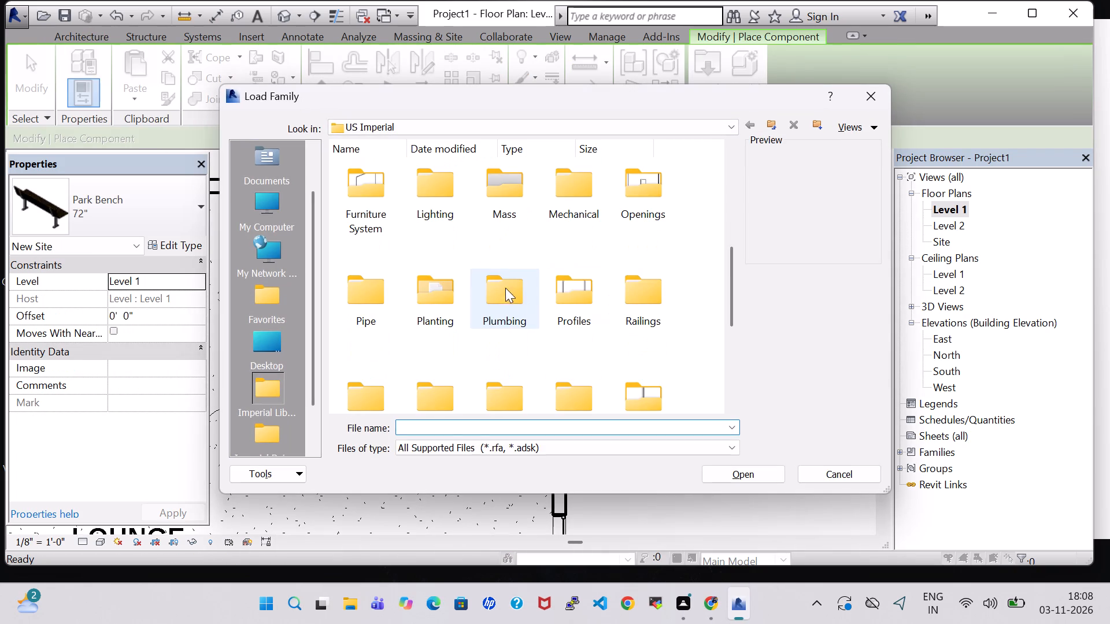
double_click(446, 296)
left_click(452, 198)
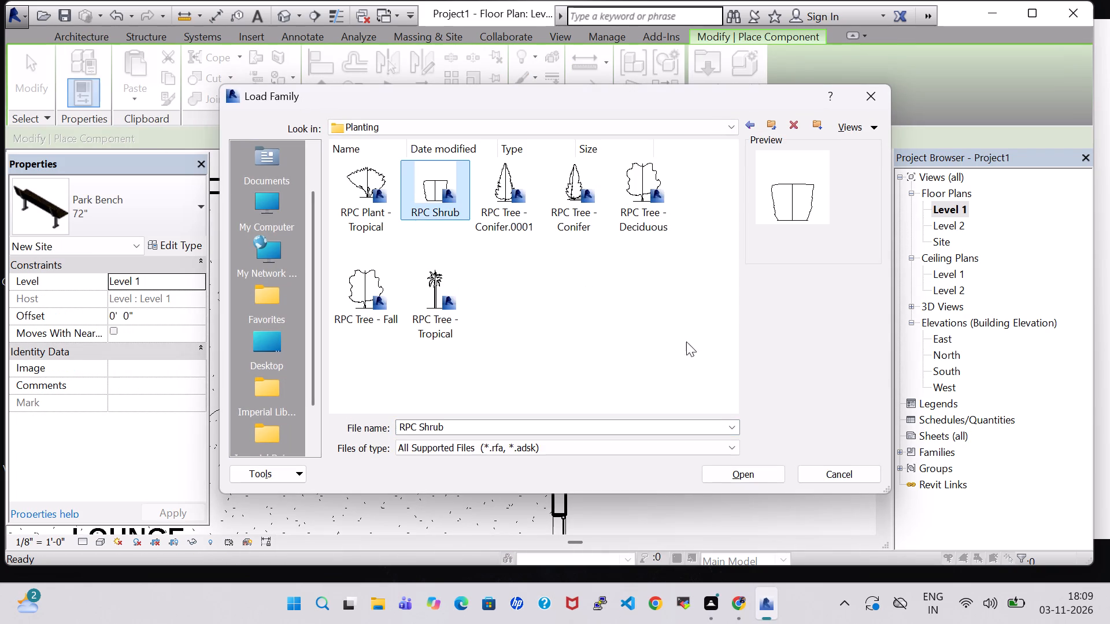
left_click(747, 478)
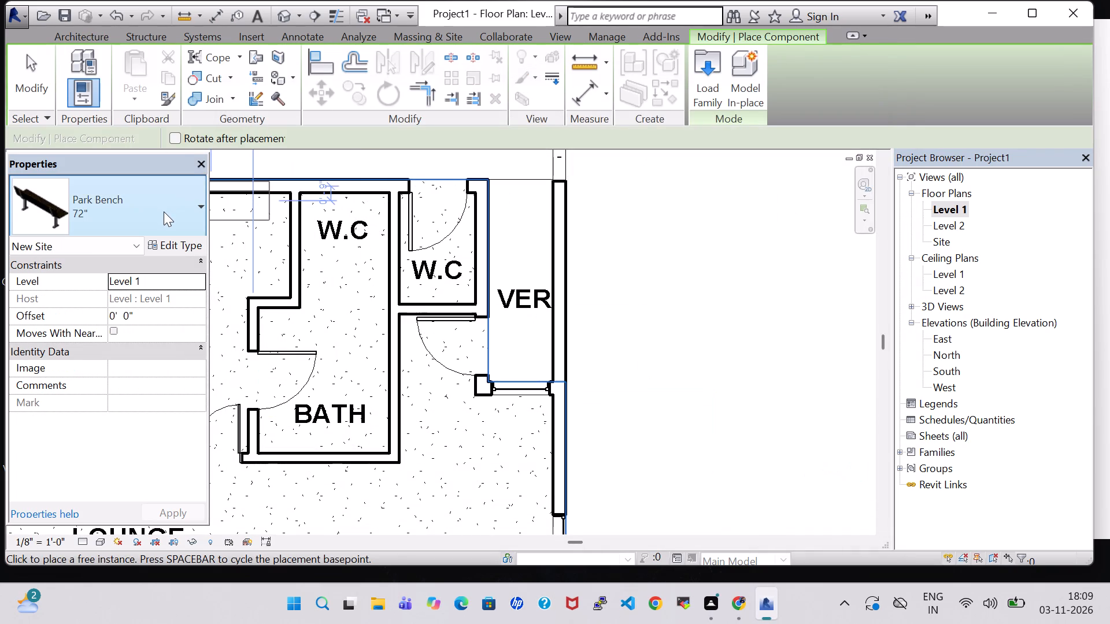
key("Escape")
key("Escape")
Place two RPC Shrub Burning Bush 4'-6" plants one behind the other in the VER area, about 1' 9" from the side wall.
left_click(180, 76)
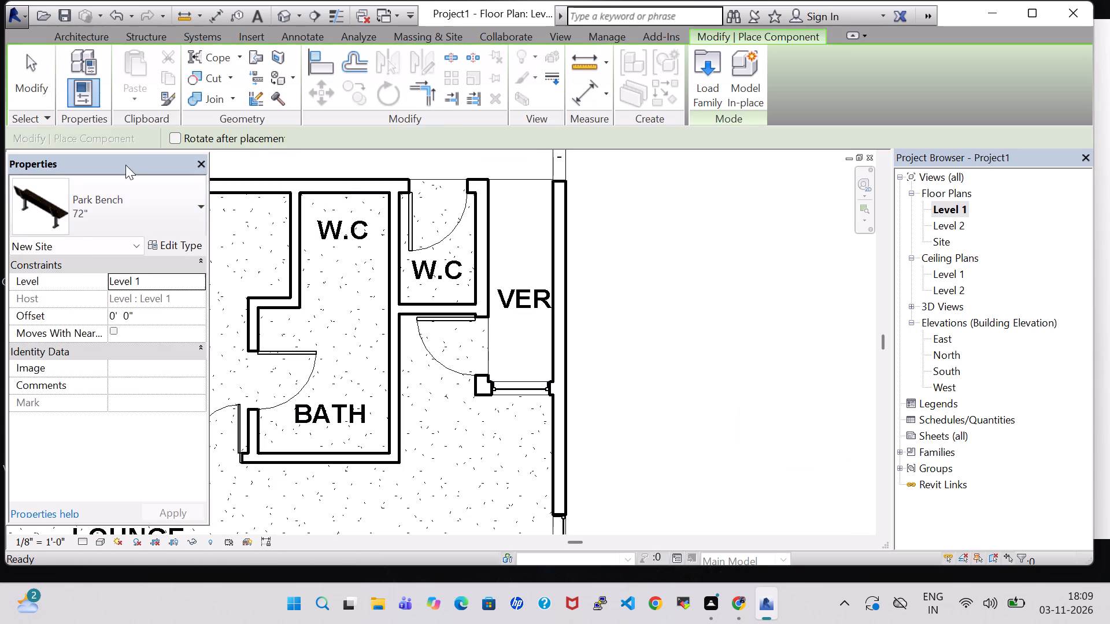
left_click(123, 205)
scroll(130, 346, "down", 1)
scroll(130, 357, "up", 4)
scroll(130, 357, "down", 4)
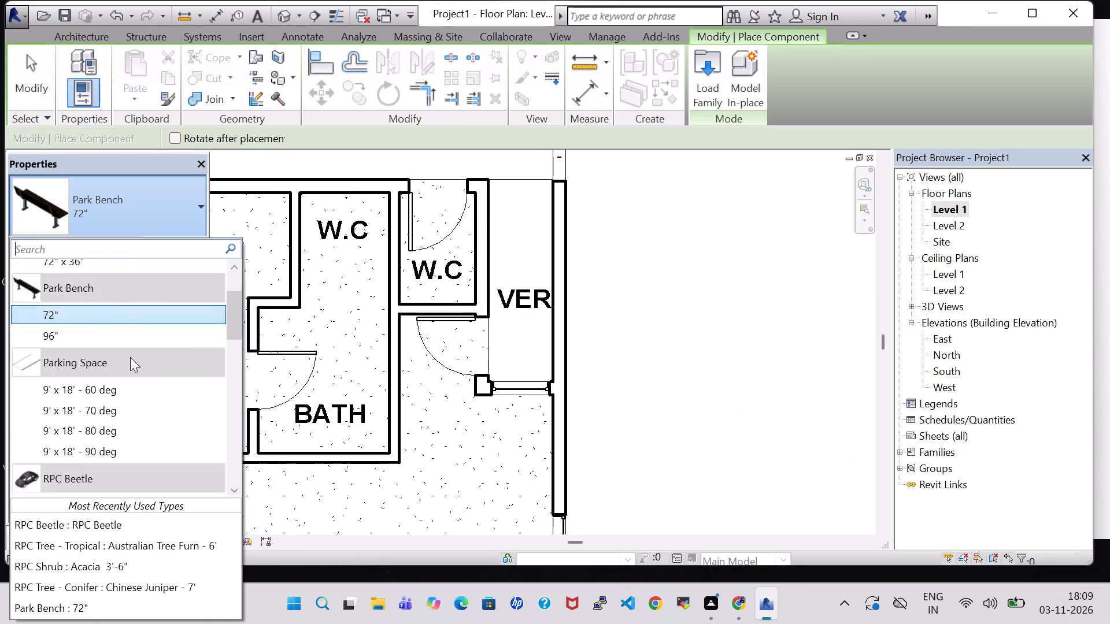
scroll(130, 357, "down", 4)
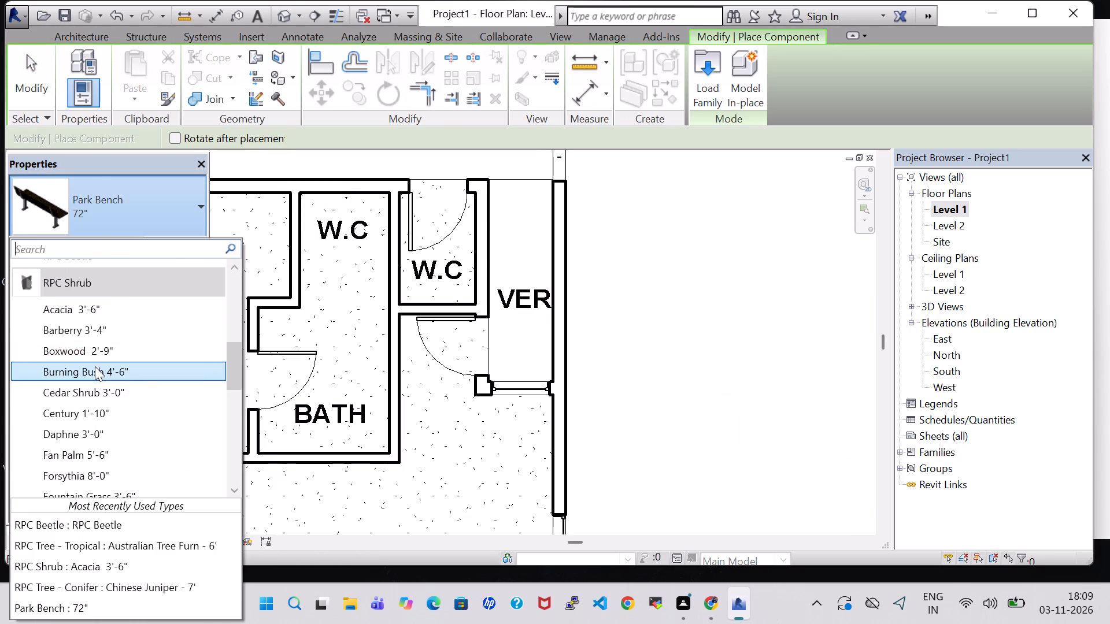
left_click(95, 366)
scroll(539, 234, "up", 6)
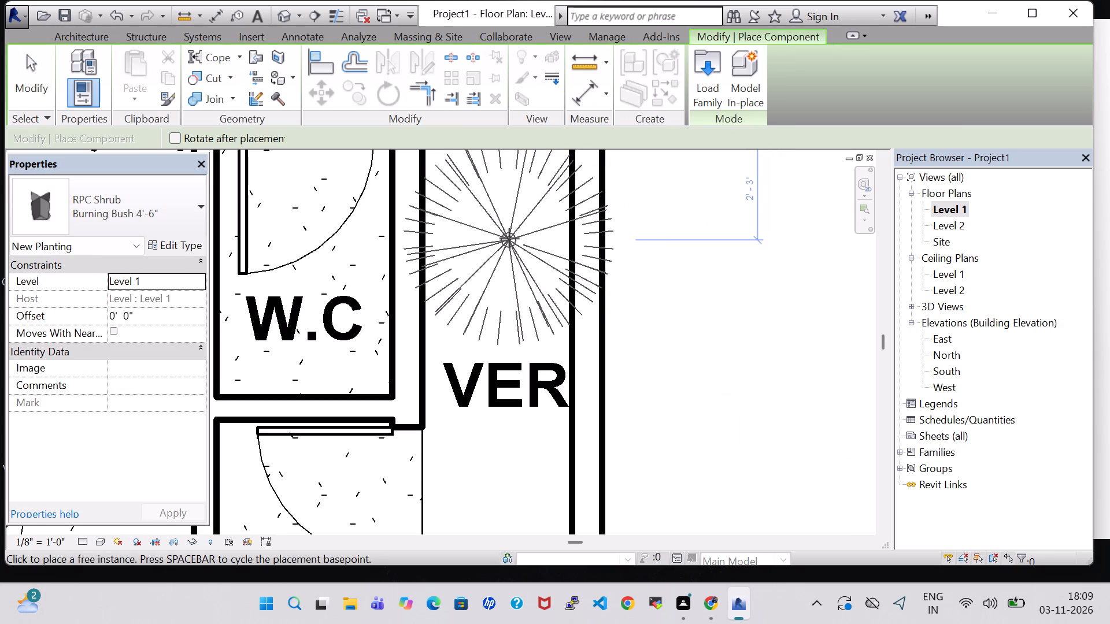
left_click(509, 238)
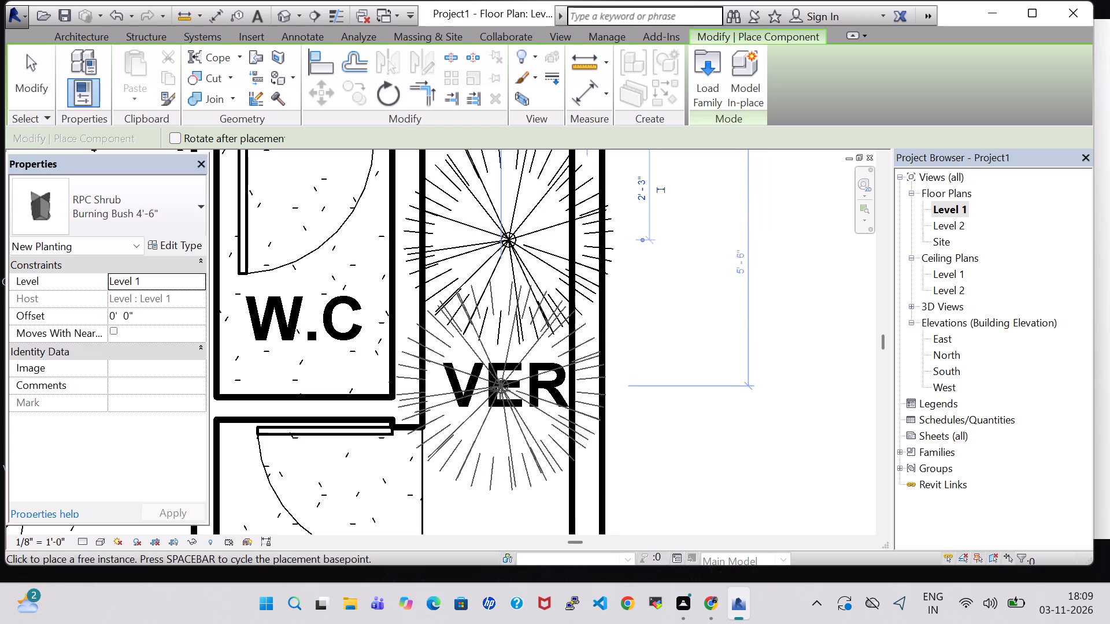
scroll(500, 404, "down", 4)
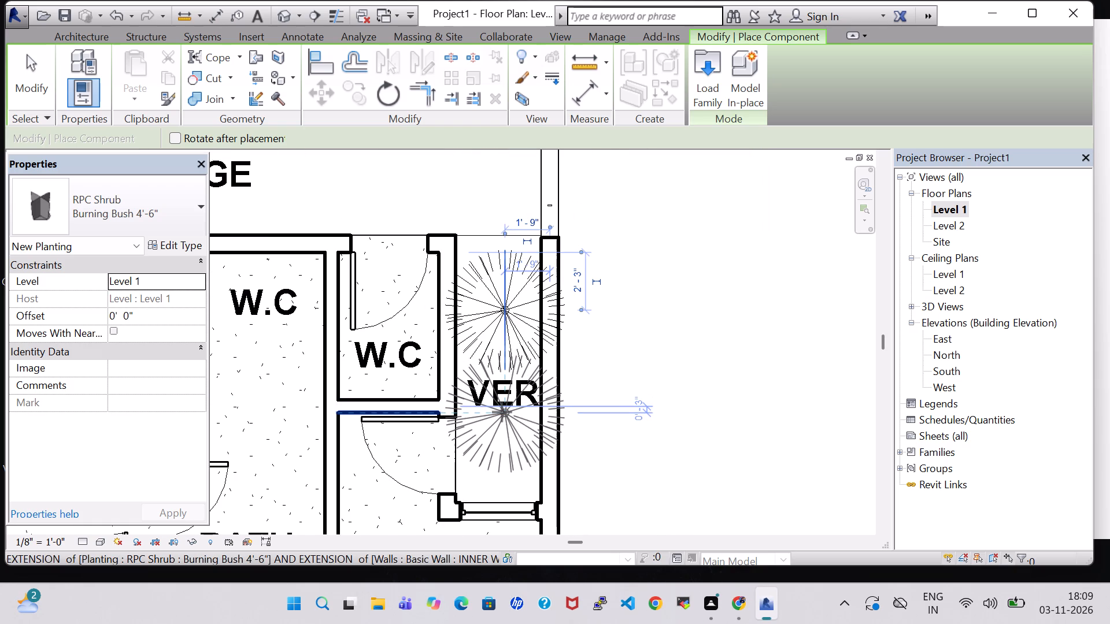
left_click(502, 412)
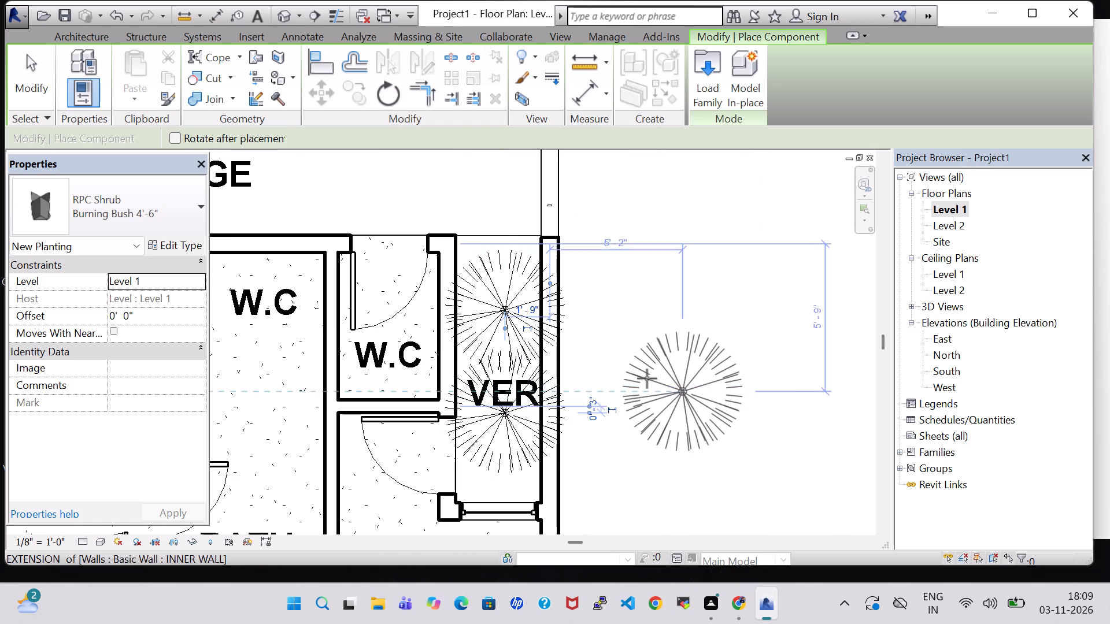
key("Escape")
key("Escape")
Examine the VER area's shrubs and the ground surface's edge beside the kitchen window in the 3D view.
left_click(284, 11)
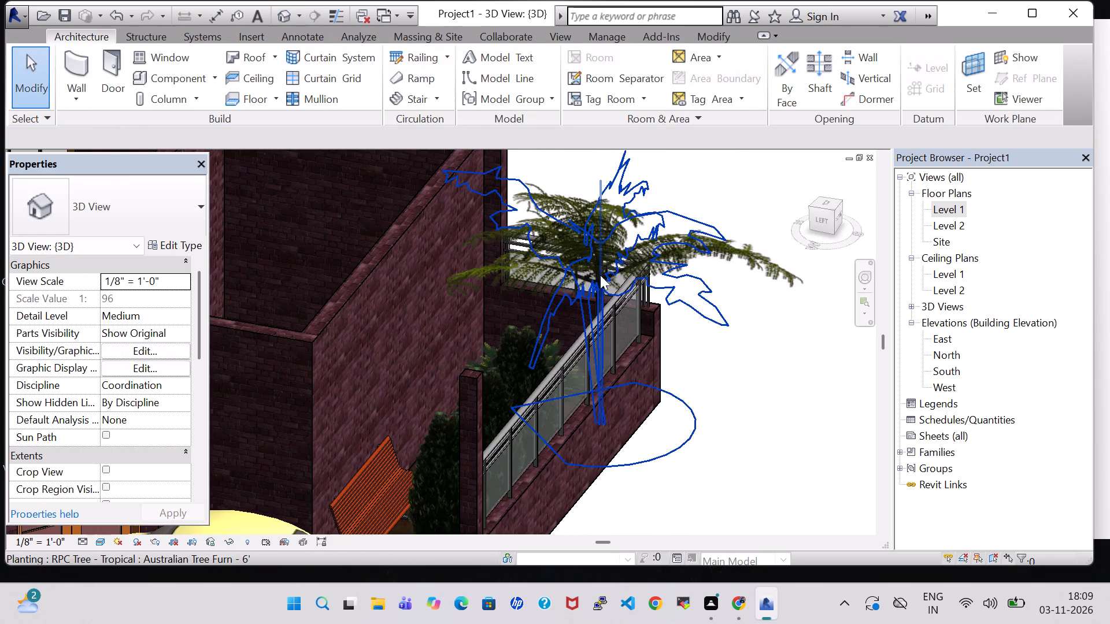
scroll(632, 300, "down", 8)
middle_click_drag(509, 206, 731, 389)
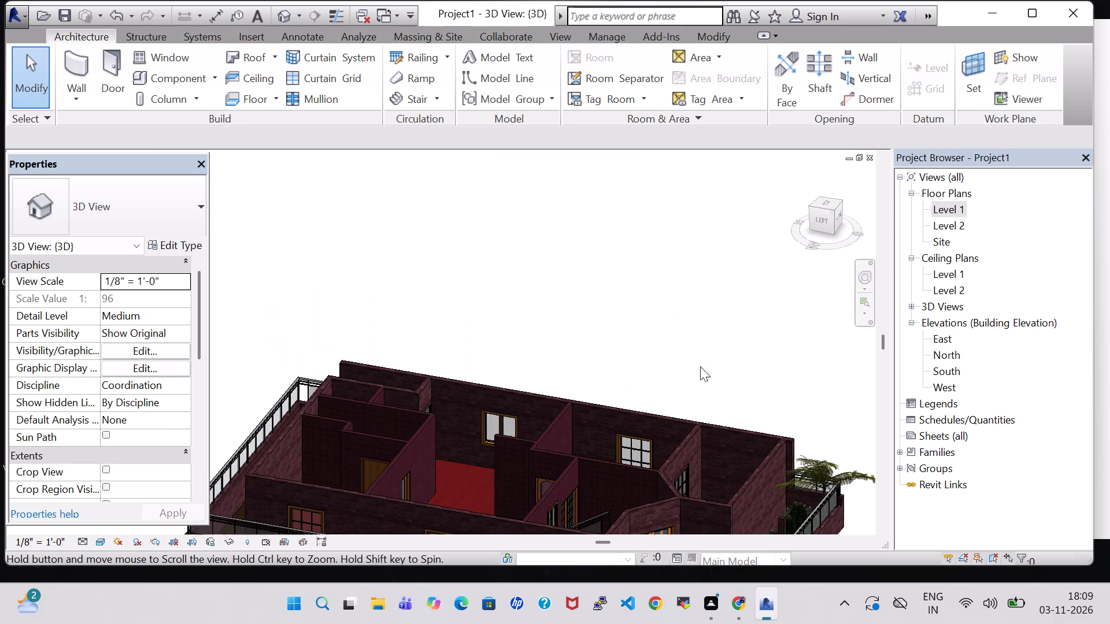
middle_click_drag(552, 270, 563, 395, "shift")
scroll(557, 337, "down", 1, "shift")
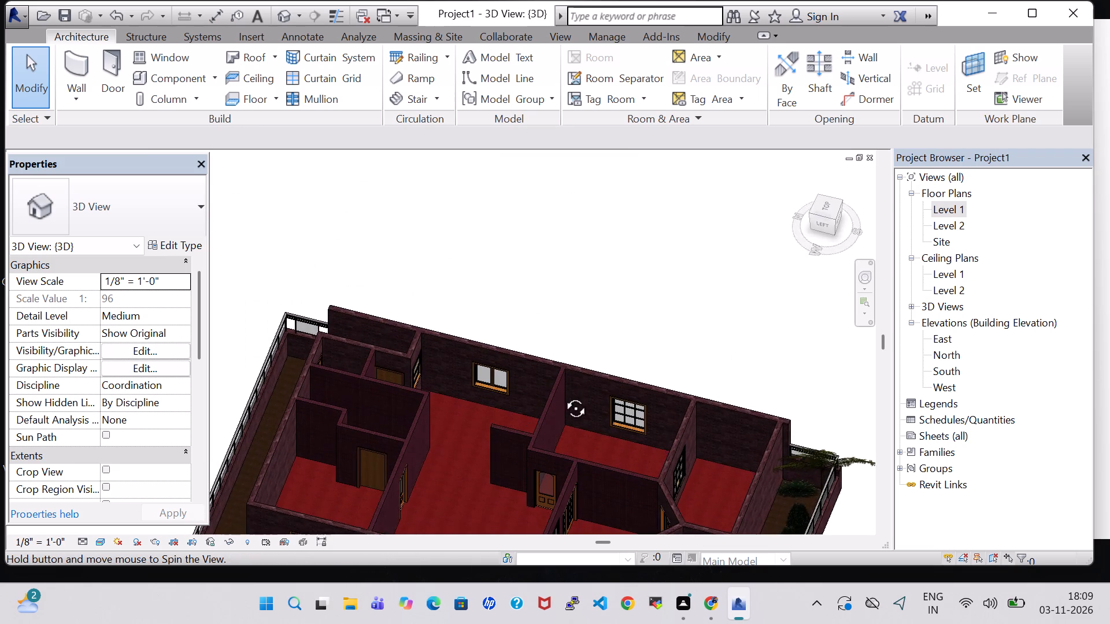
middle_click_drag(563, 395, 564, 395, "shift")
scroll(502, 265, "up", 1)
middle_click_drag(502, 265, 548, 422, "shift")
middle_click_drag(485, 301, 446, 298)
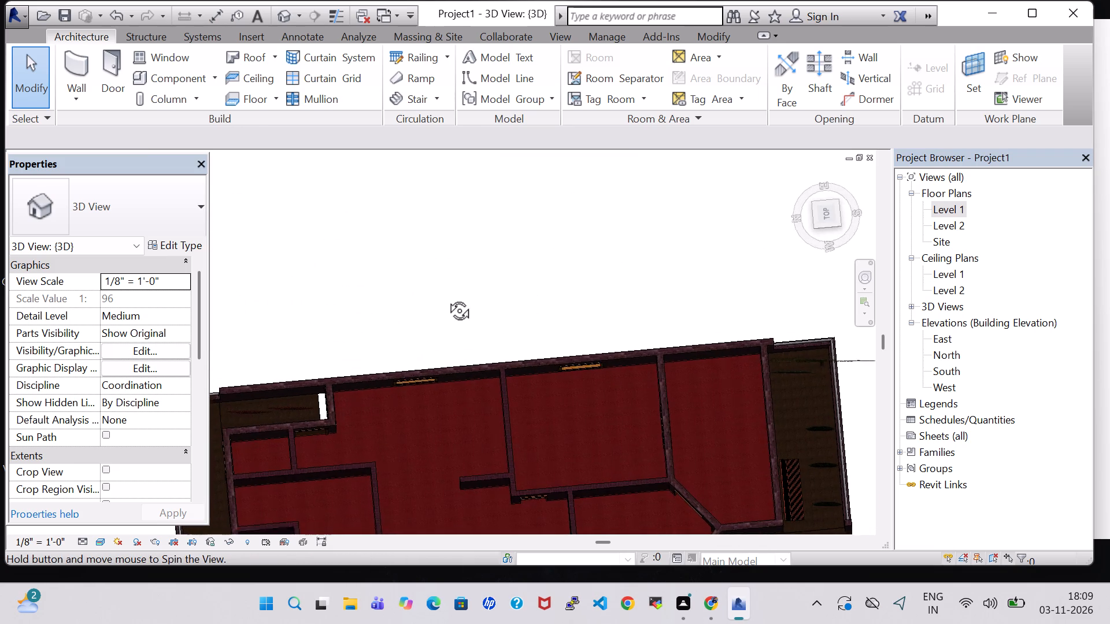
middle_click_drag(446, 298, 399, 295)
scroll(531, 293, "up", 6)
middle_click_drag(504, 281, 519, 284, "shift")
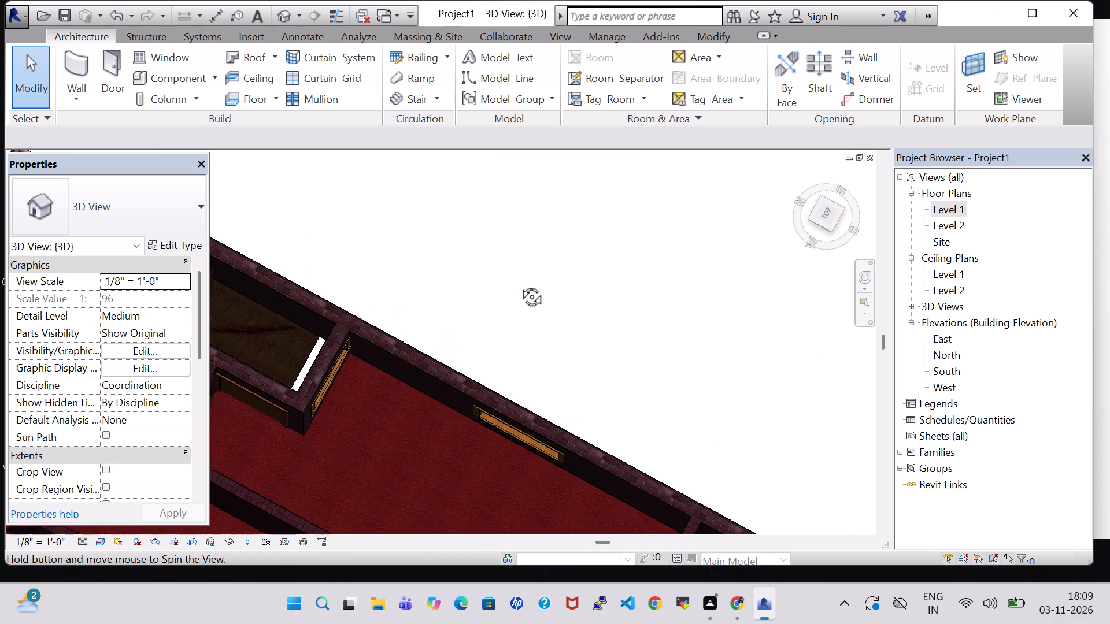
middle_click_drag(519, 284, 519, 283, "shift")
middle_click_drag(508, 294, 524, 273)
middle_click_drag(616, 316, 588, 340, "shift")
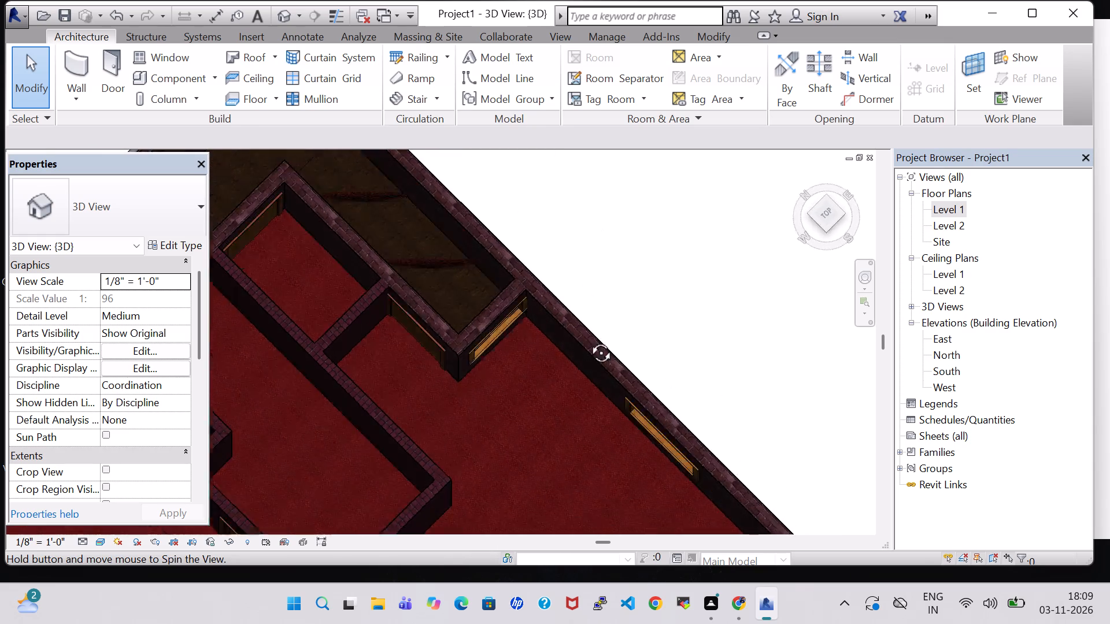
middle_click_drag(588, 340, 600, 355, "shift")
middle_click_drag(568, 388, 755, 366)
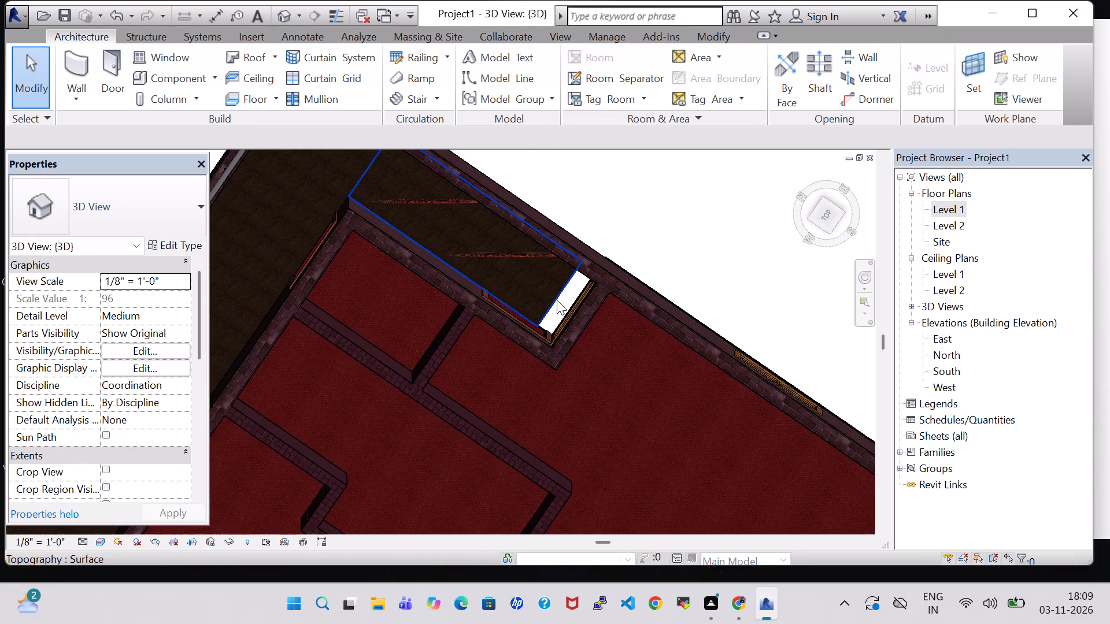
middle_click_drag(634, 214, 644, 258)
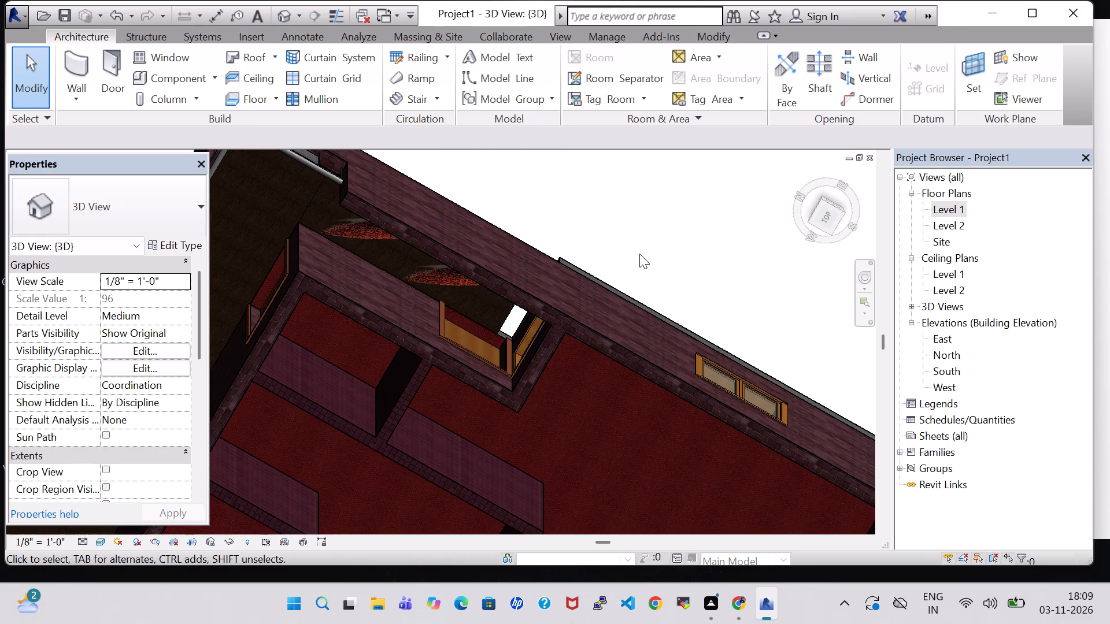
middle_click_drag(638, 252, 642, 206, "shift")
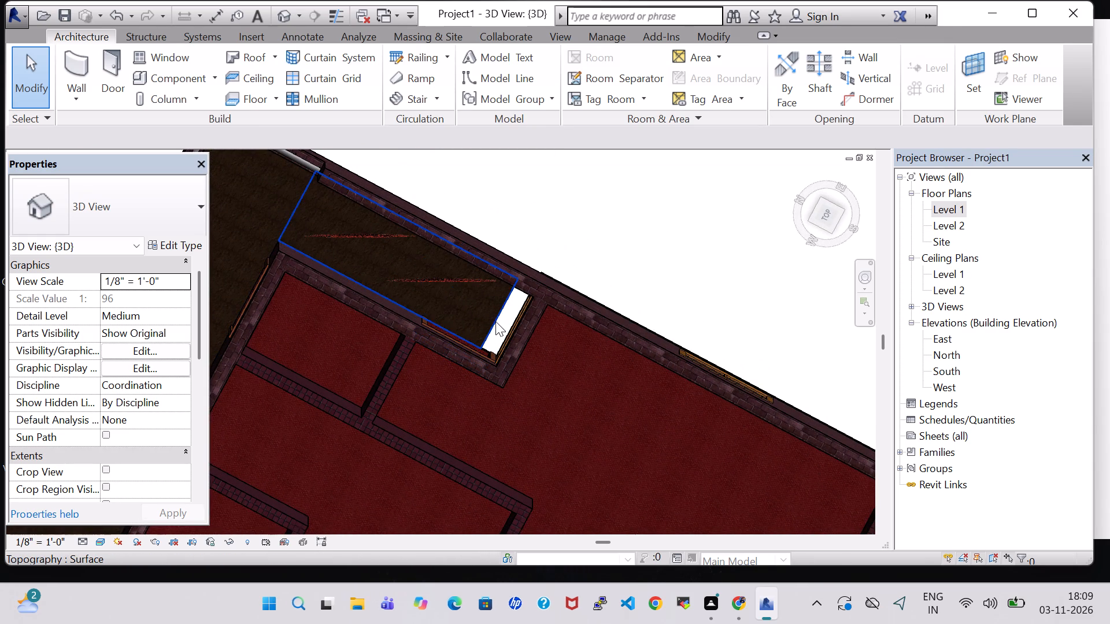
Extend the VER area's topography surface to the kitchen window wall by adding four boundary points at 0' 0" absolute elevation.
double_click(495, 322)
left_click(711, 88)
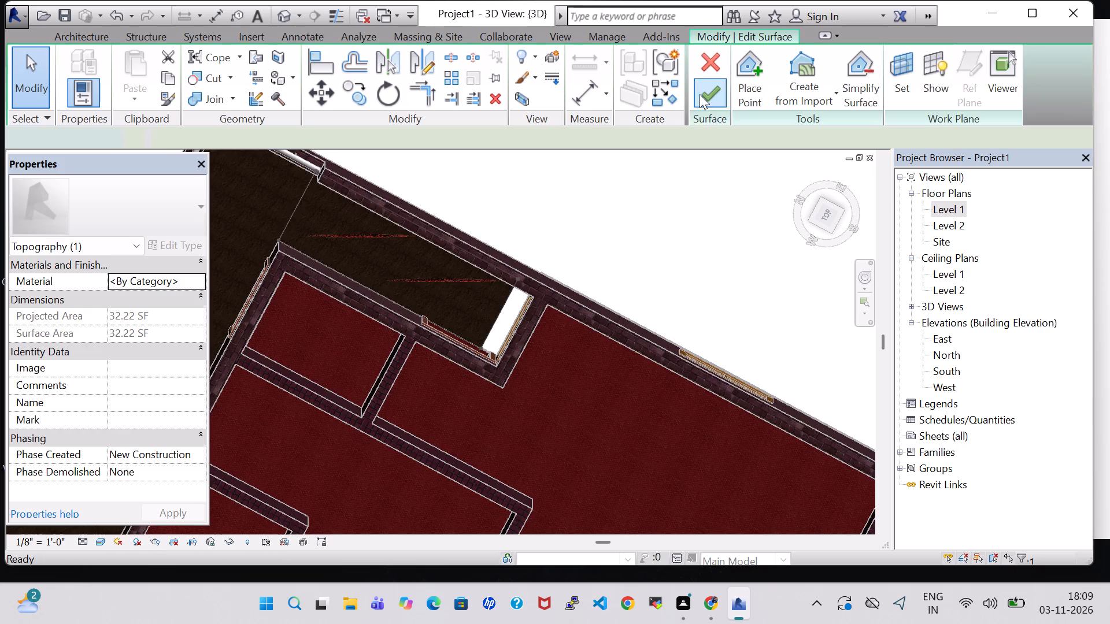
scroll(498, 322, "up", 6)
left_click(754, 64)
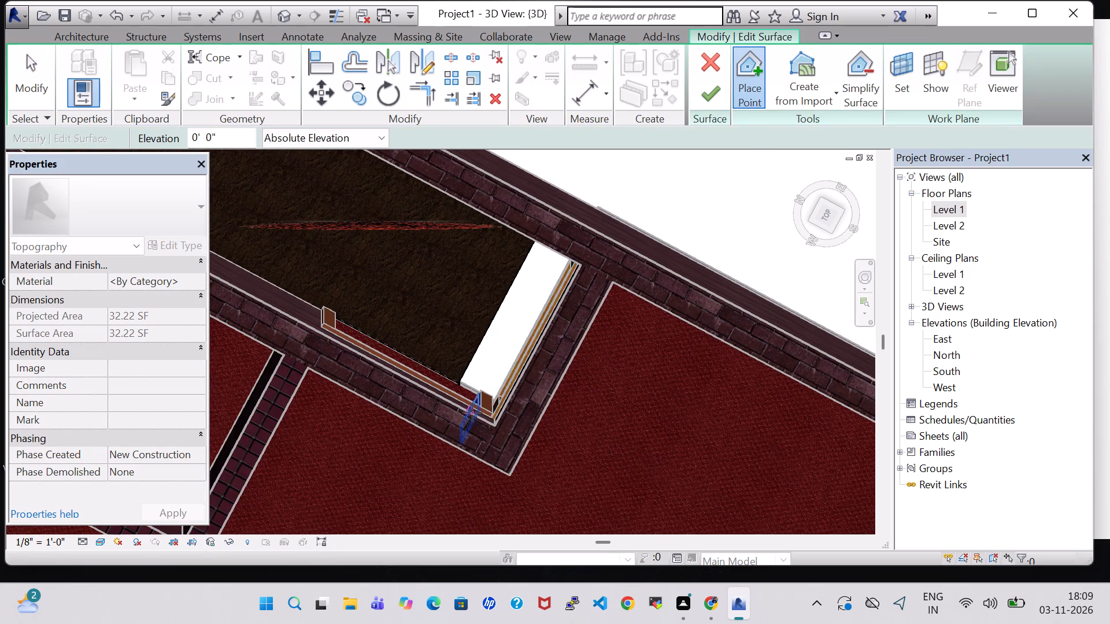
scroll(472, 413, "up", 5)
left_click(515, 387)
middle_click_drag(567, 223, 541, 291)
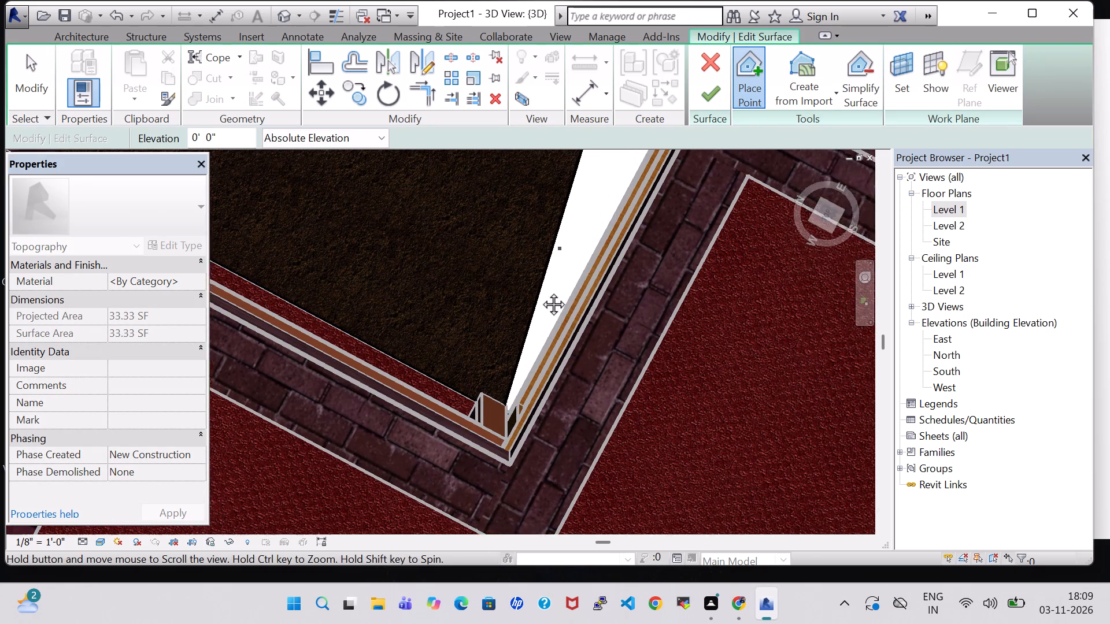
middle_click_drag(541, 291, 509, 352)
left_click(609, 233)
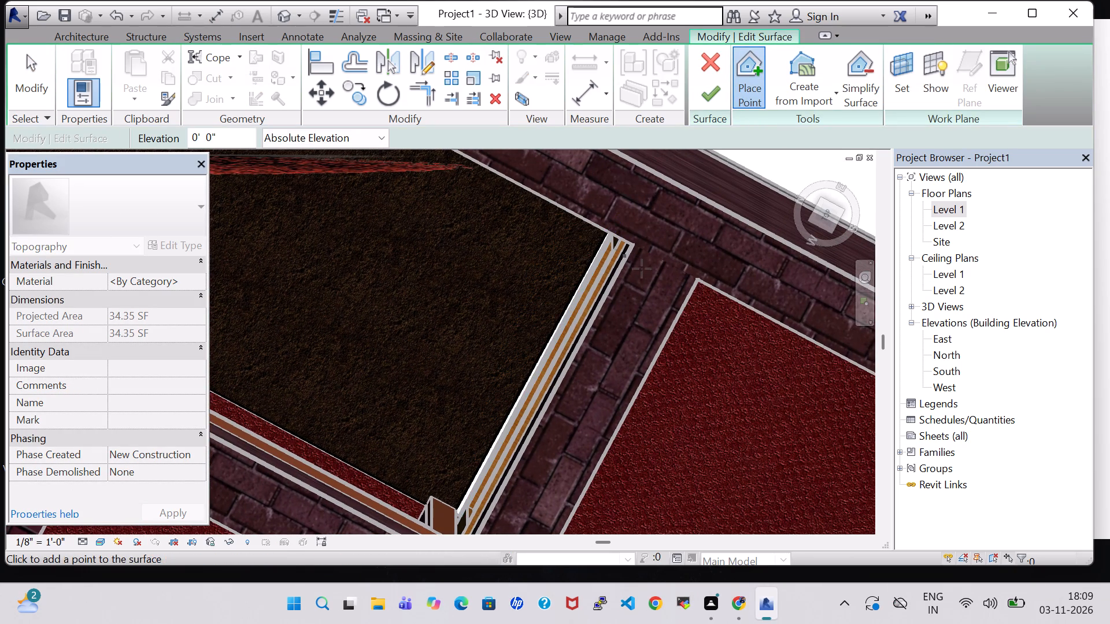
scroll(601, 253, "up", 4)
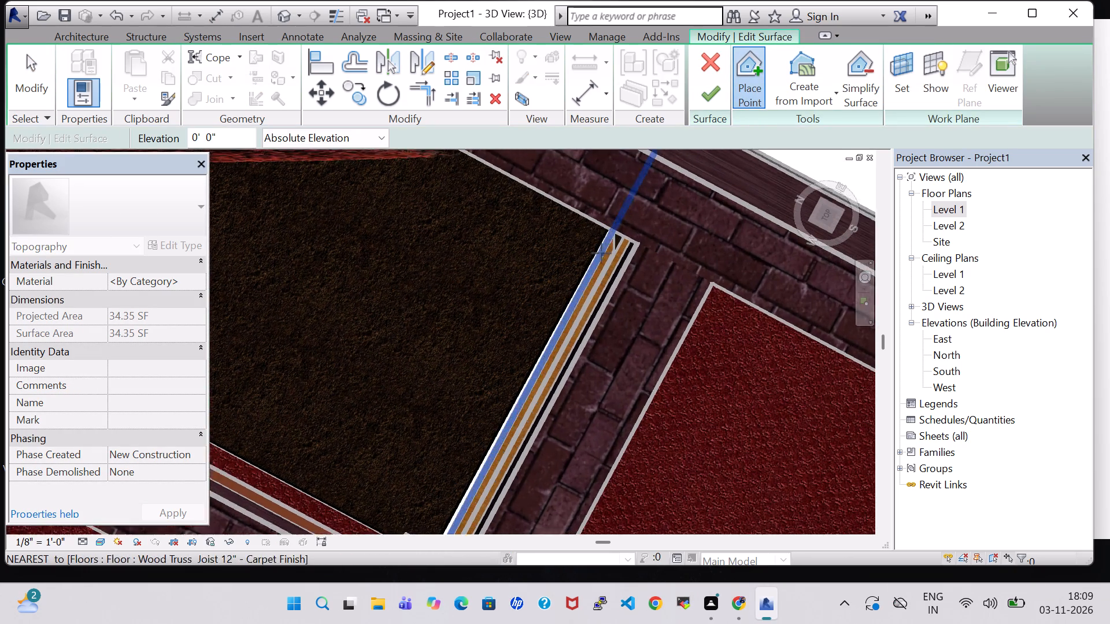
scroll(601, 253, "up", 2)
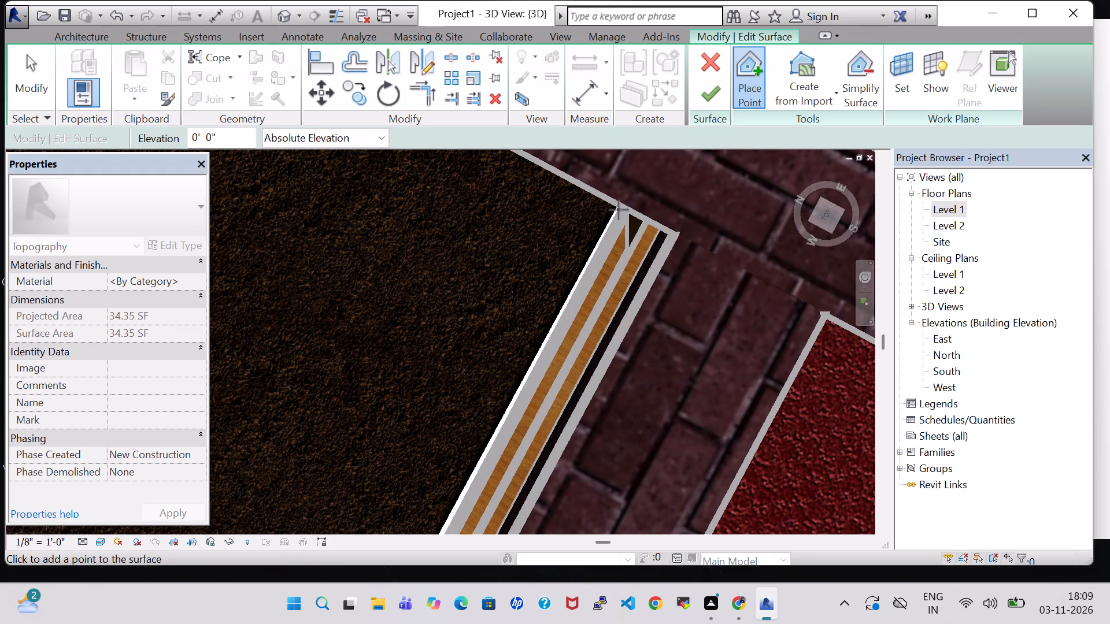
left_click(619, 210)
middle_click_drag(507, 335, 499, 196)
middle_click_drag(334, 478, 408, 219)
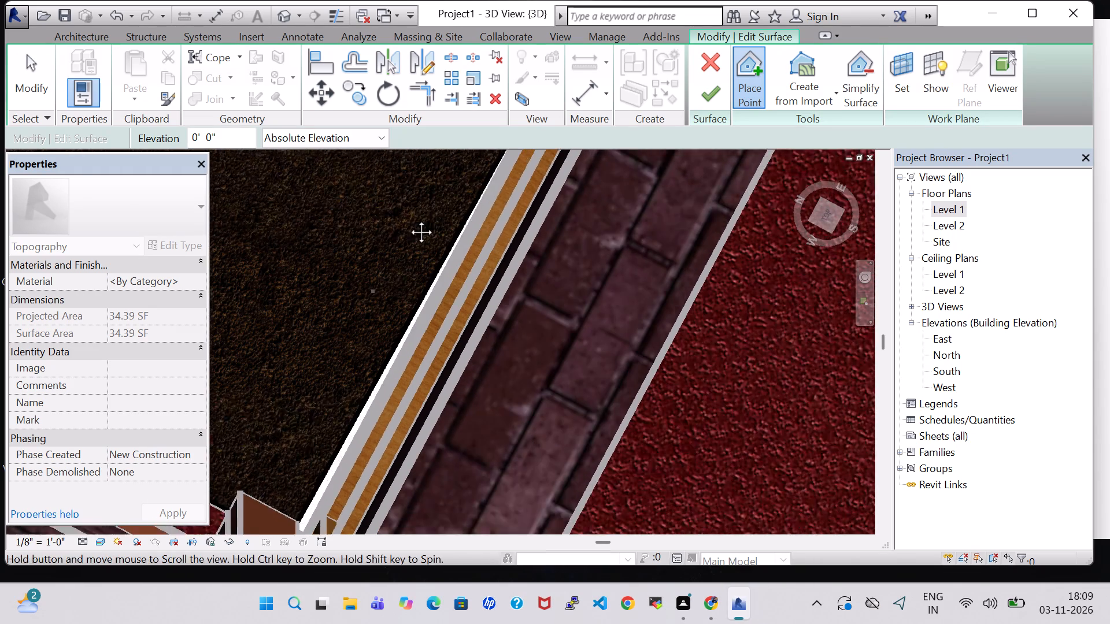
middle_click_drag(408, 219, 416, 203)
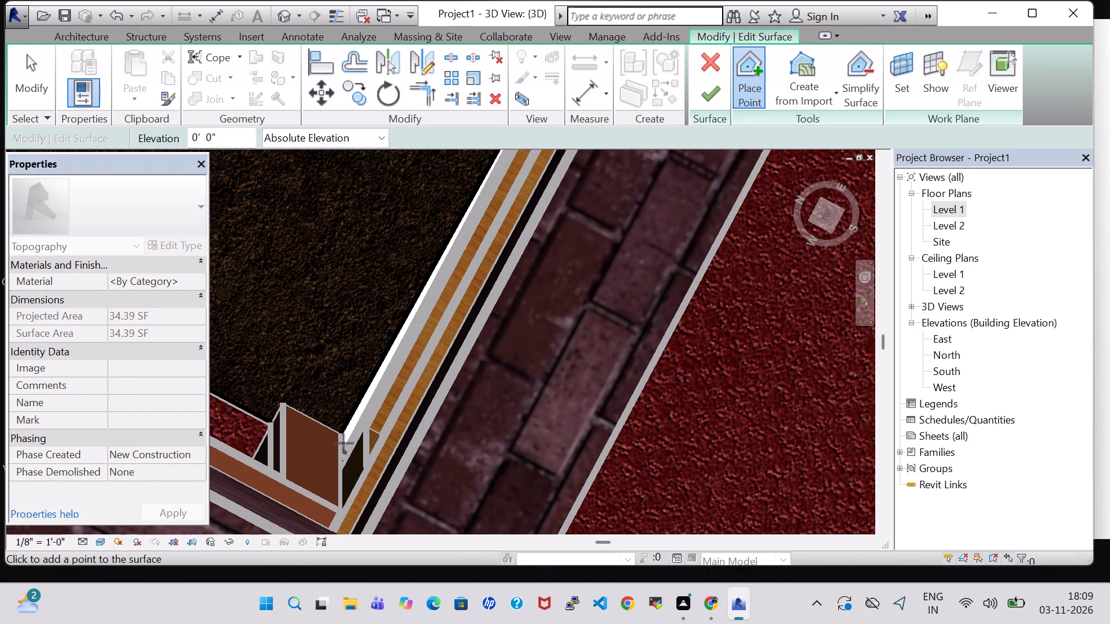
left_click(346, 443)
left_click(696, 99)
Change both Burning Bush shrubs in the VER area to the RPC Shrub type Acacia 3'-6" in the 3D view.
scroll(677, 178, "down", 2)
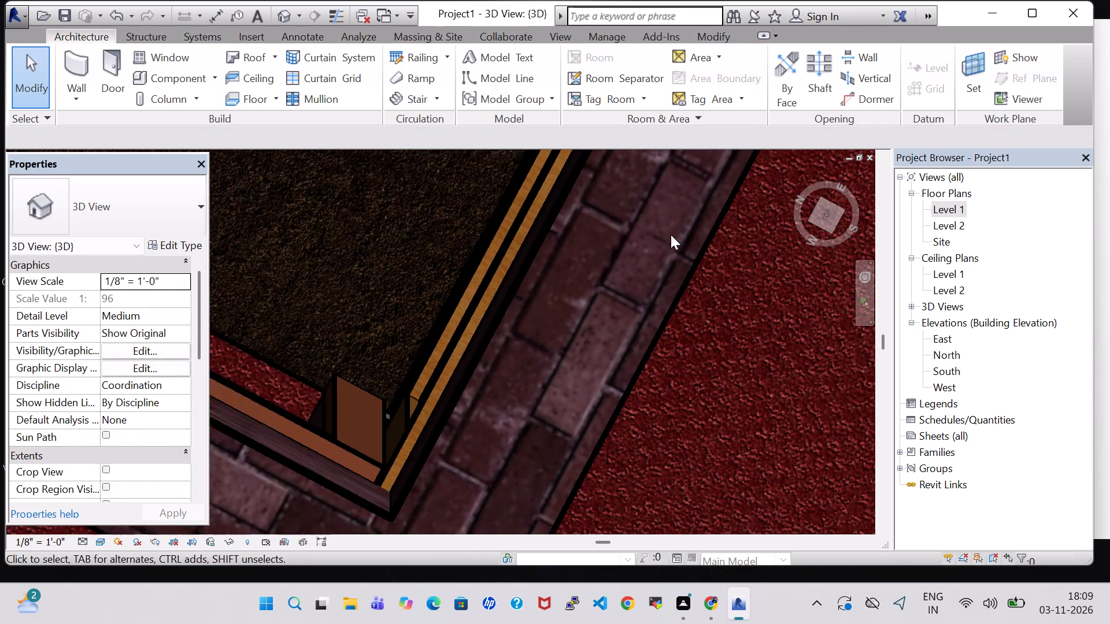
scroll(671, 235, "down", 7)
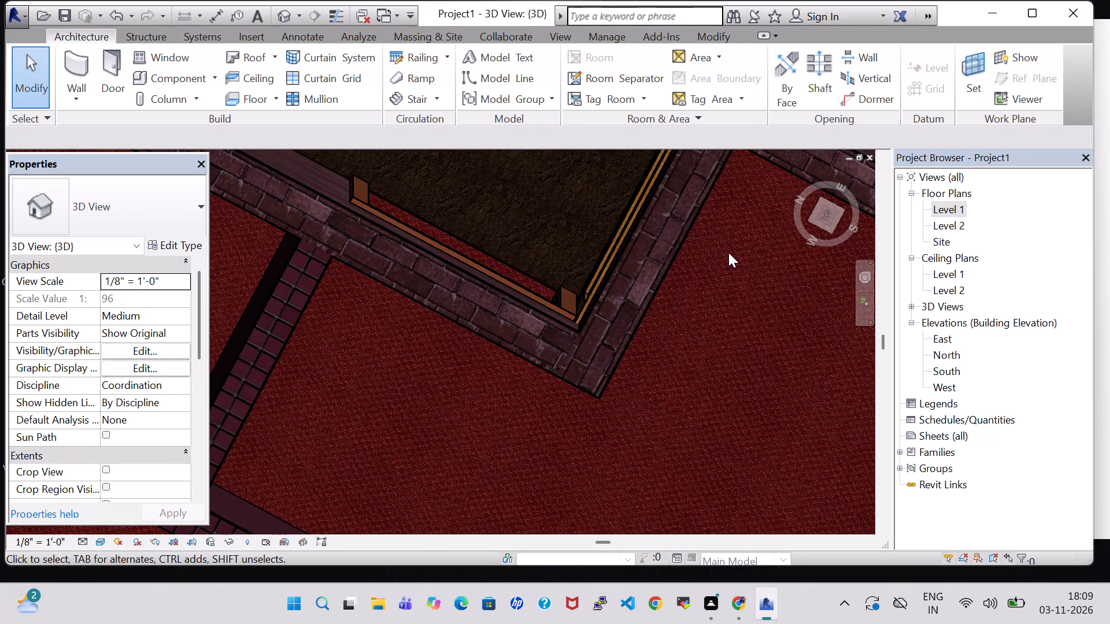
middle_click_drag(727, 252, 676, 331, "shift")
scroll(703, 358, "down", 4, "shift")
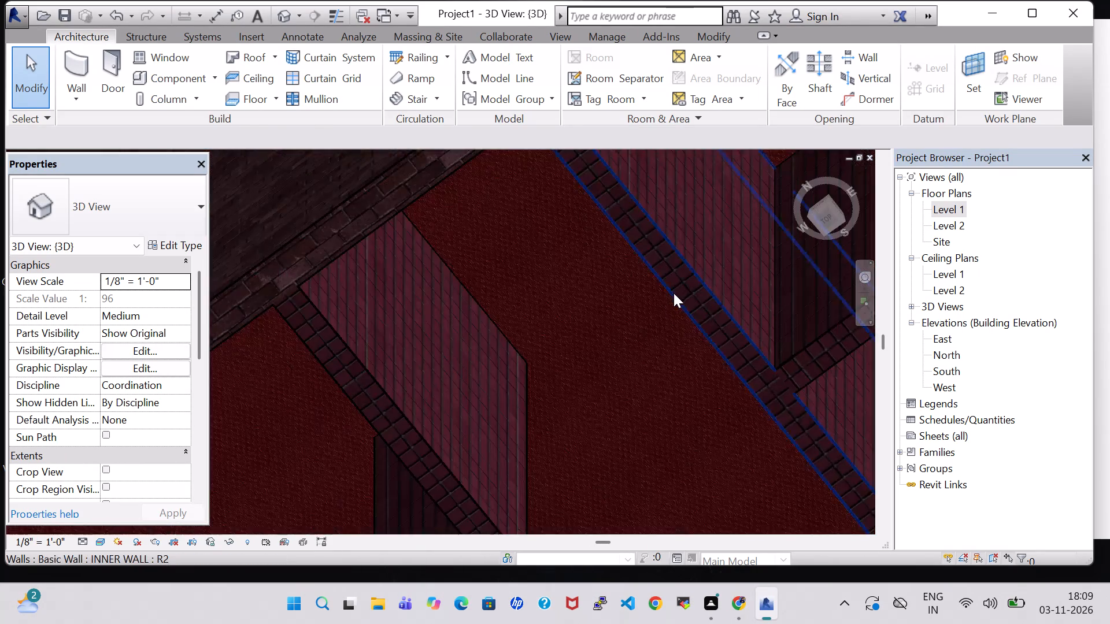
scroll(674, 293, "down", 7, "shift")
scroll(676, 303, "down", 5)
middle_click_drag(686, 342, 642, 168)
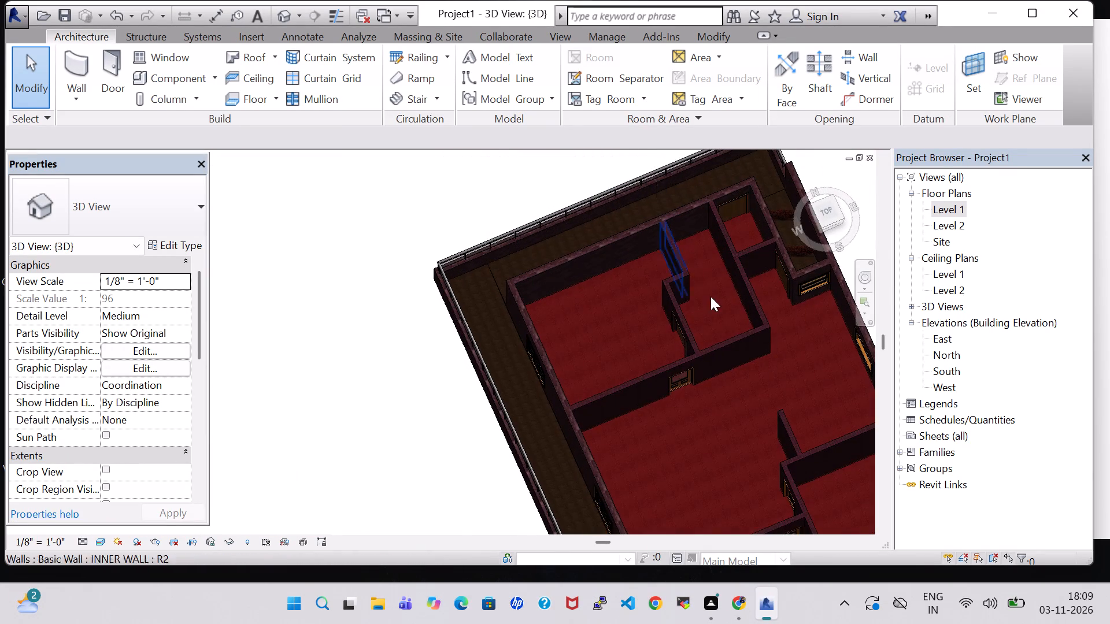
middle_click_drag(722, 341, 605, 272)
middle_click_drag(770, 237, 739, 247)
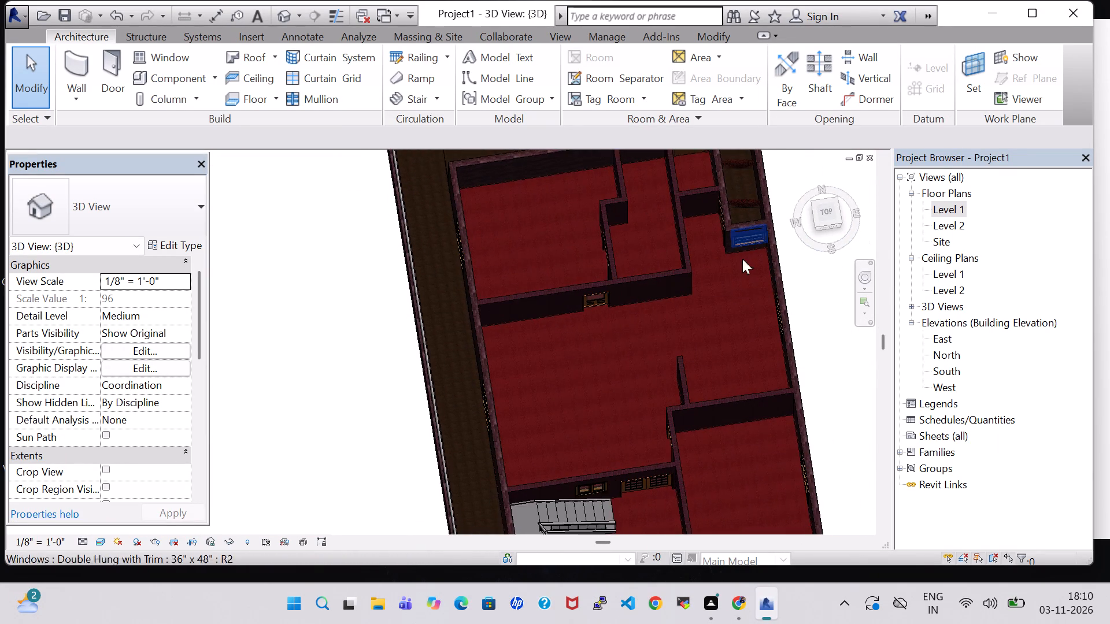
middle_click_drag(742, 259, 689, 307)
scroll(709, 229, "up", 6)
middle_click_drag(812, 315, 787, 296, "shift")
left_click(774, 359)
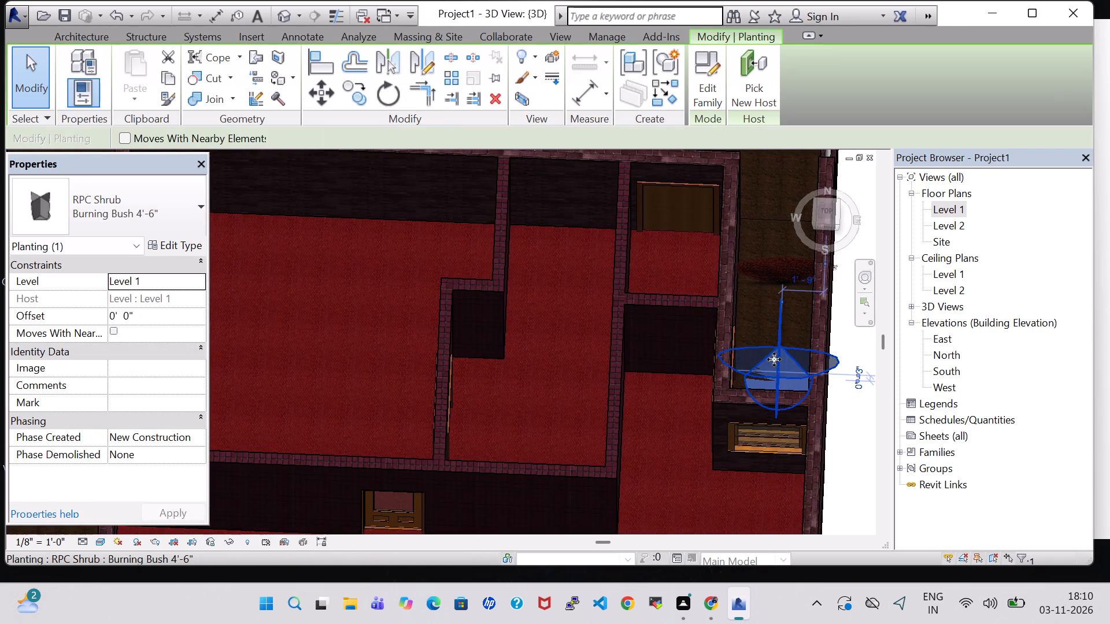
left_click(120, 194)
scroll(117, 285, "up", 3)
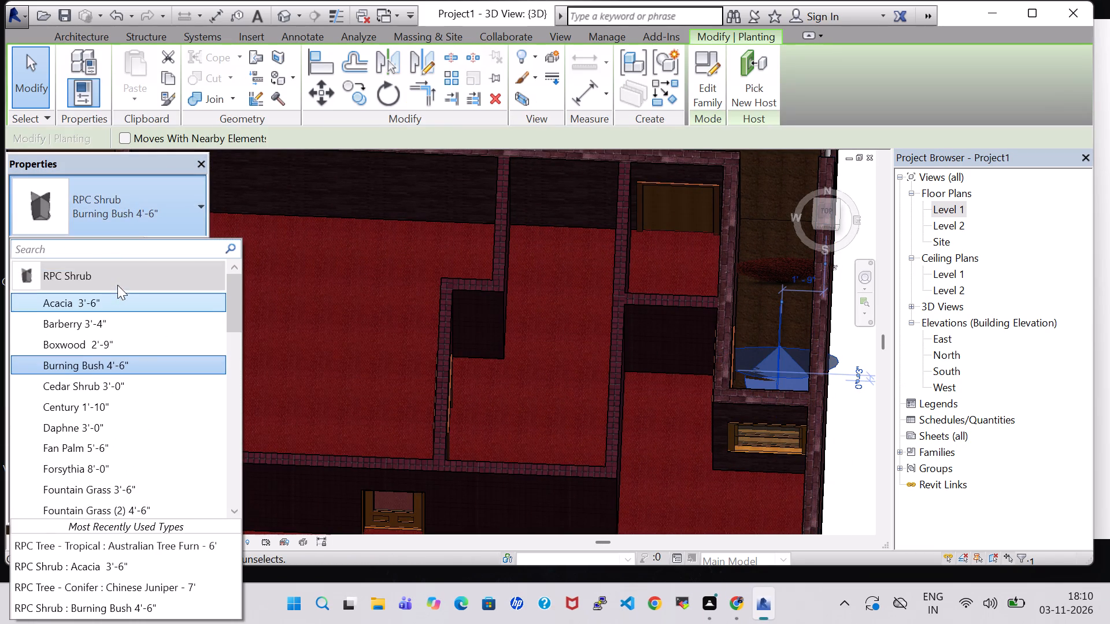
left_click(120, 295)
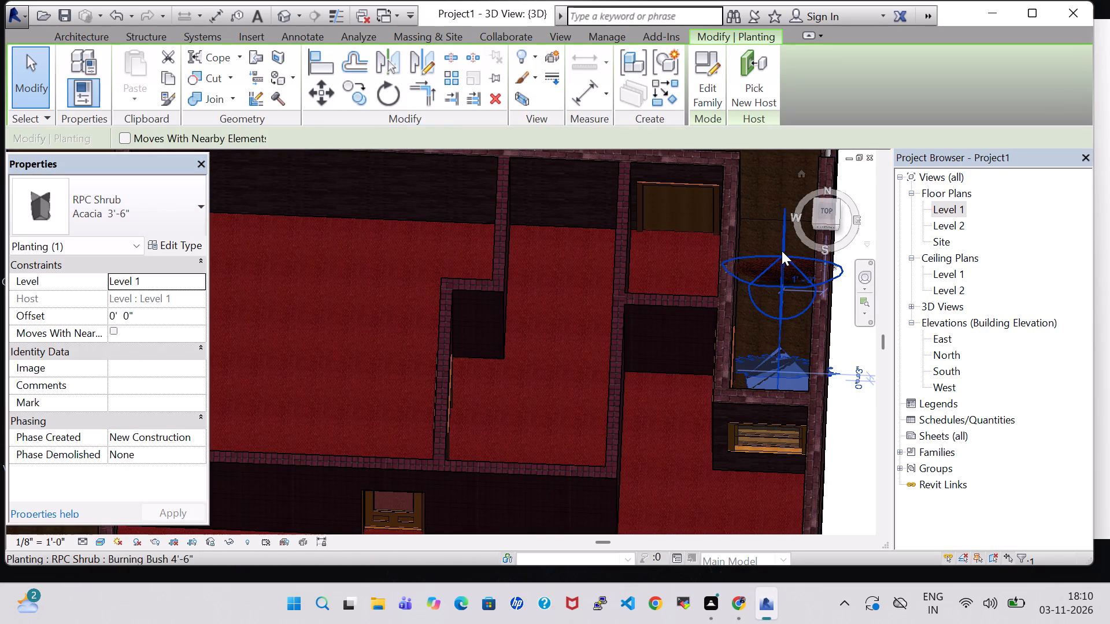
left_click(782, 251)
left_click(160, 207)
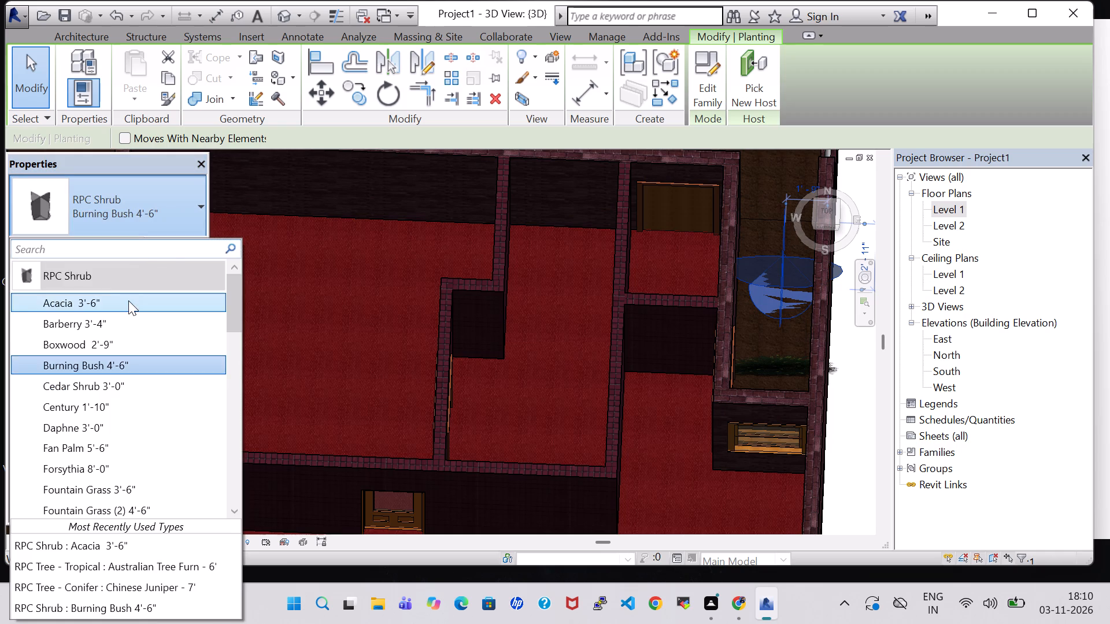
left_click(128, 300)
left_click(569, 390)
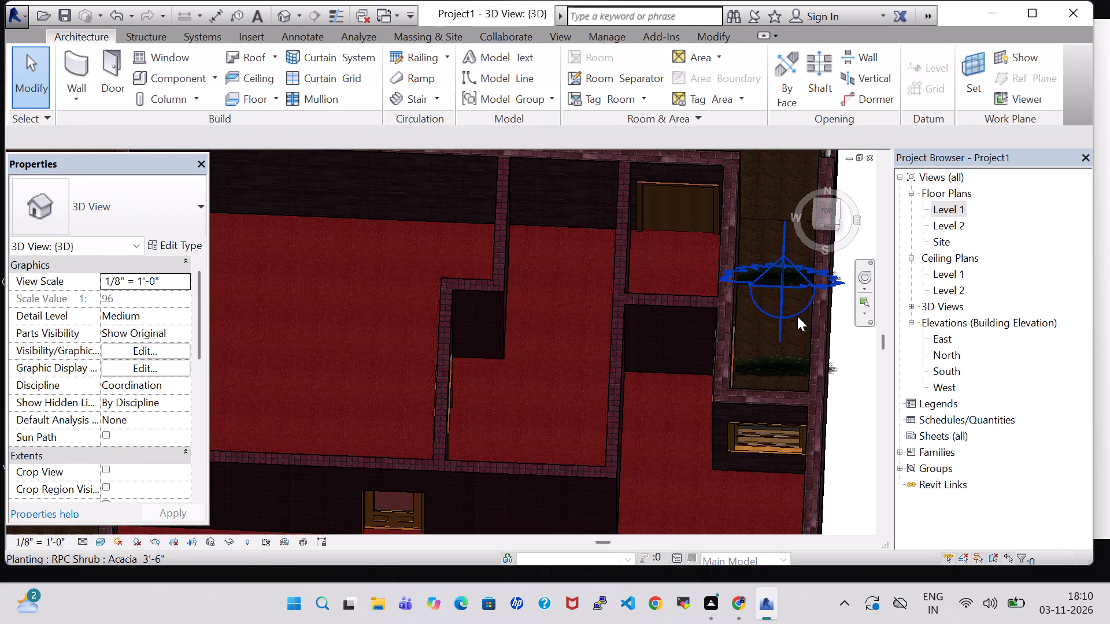
Delete both Acacia shrubs from the VER area in the Level 1 floor plan.
double_click(951, 202)
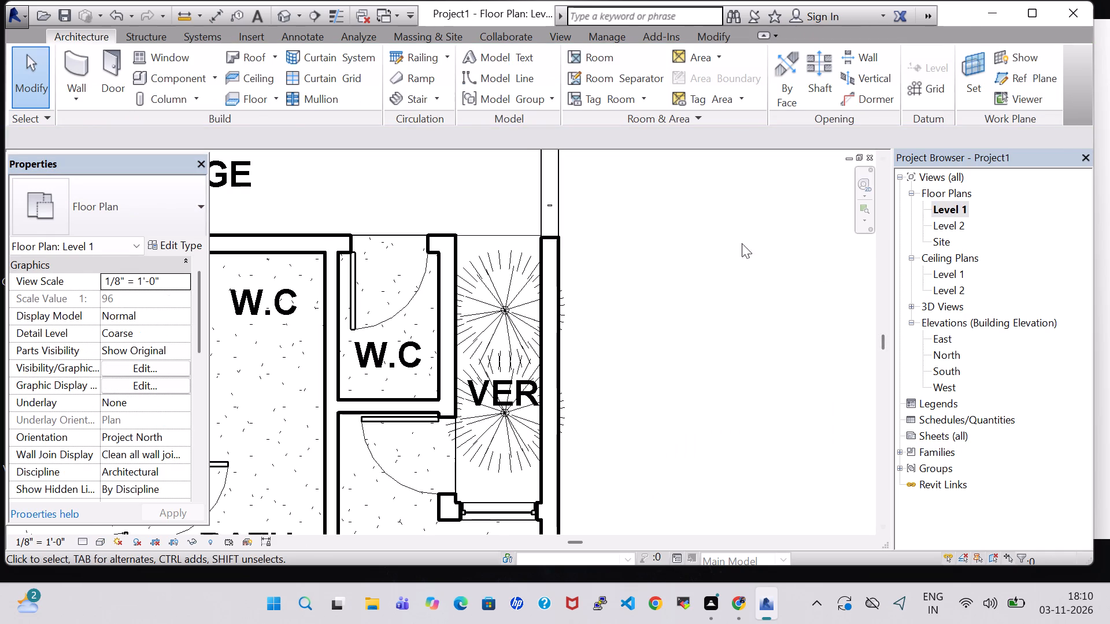
scroll(570, 347, "down", 1)
scroll(511, 432, "down", 3)
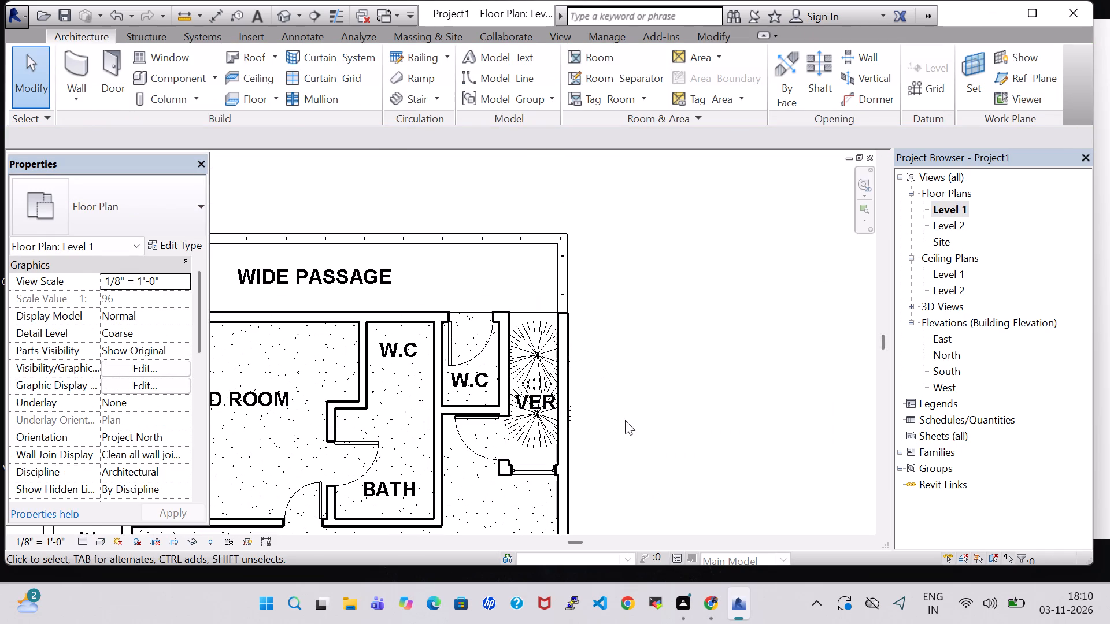
middle_click_drag(638, 393, 671, 322)
scroll(671, 322, "down", 2)
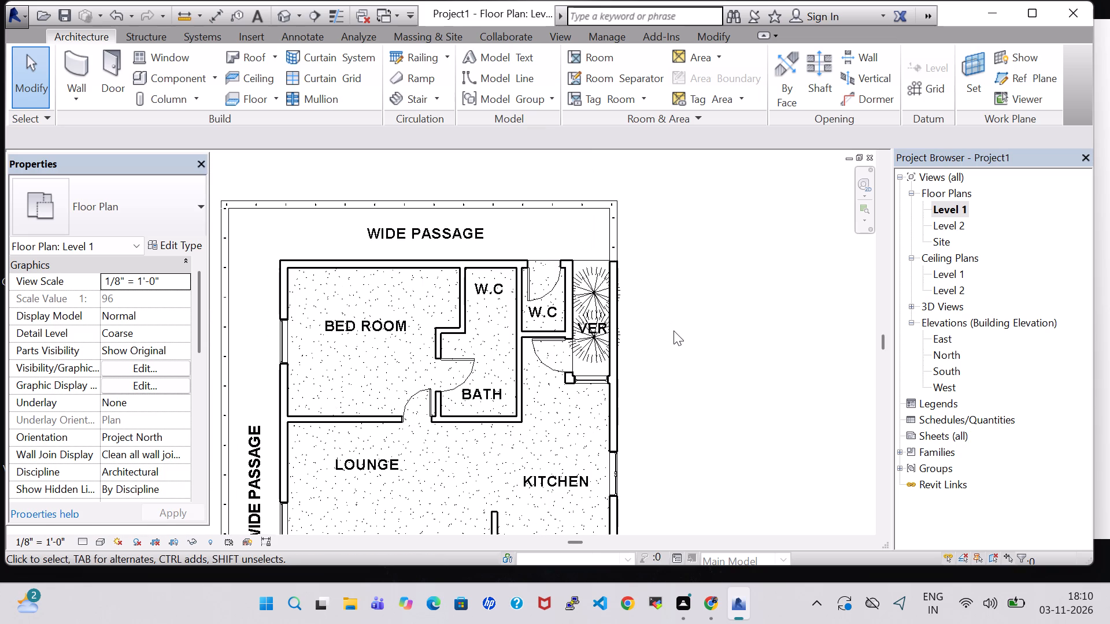
scroll(674, 332, "down", 2)
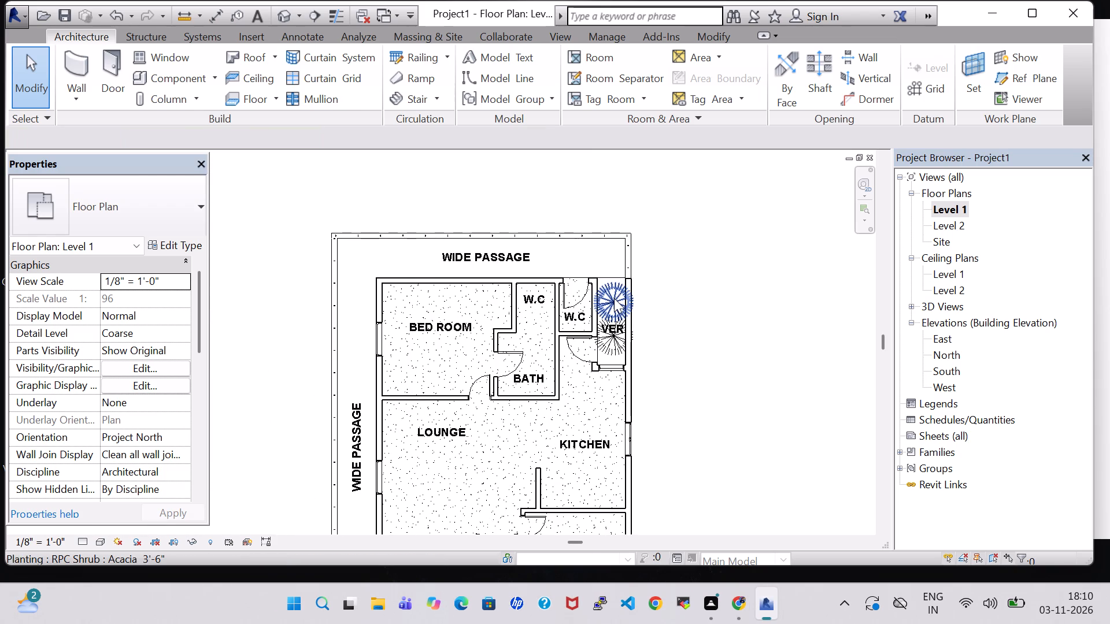
left_click(614, 298)
key("Delete")
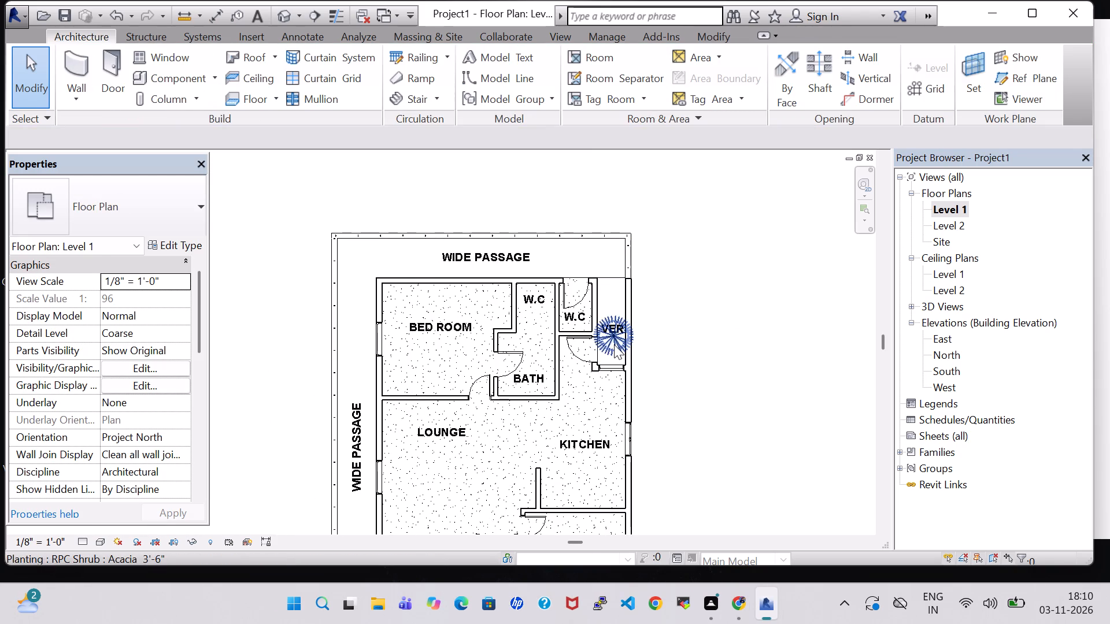
left_click(614, 344)
key("Delete")
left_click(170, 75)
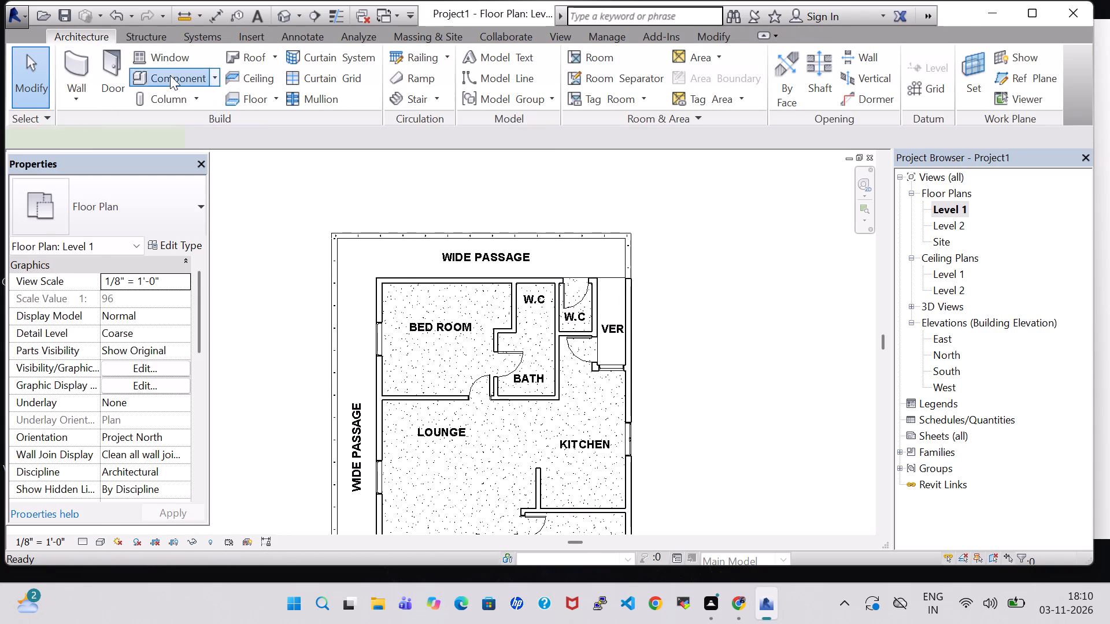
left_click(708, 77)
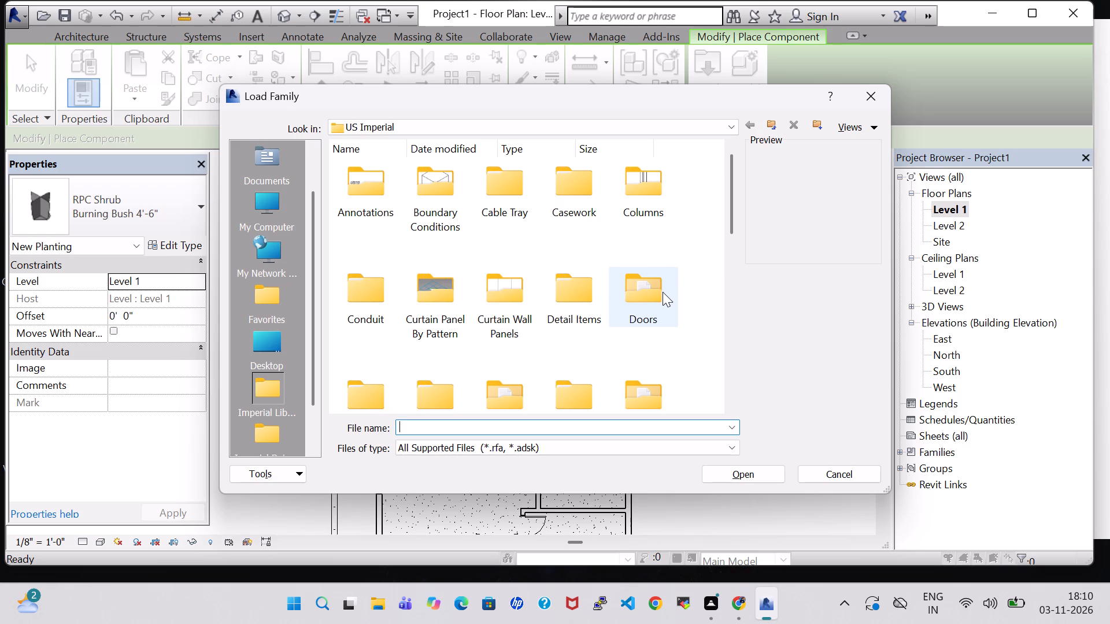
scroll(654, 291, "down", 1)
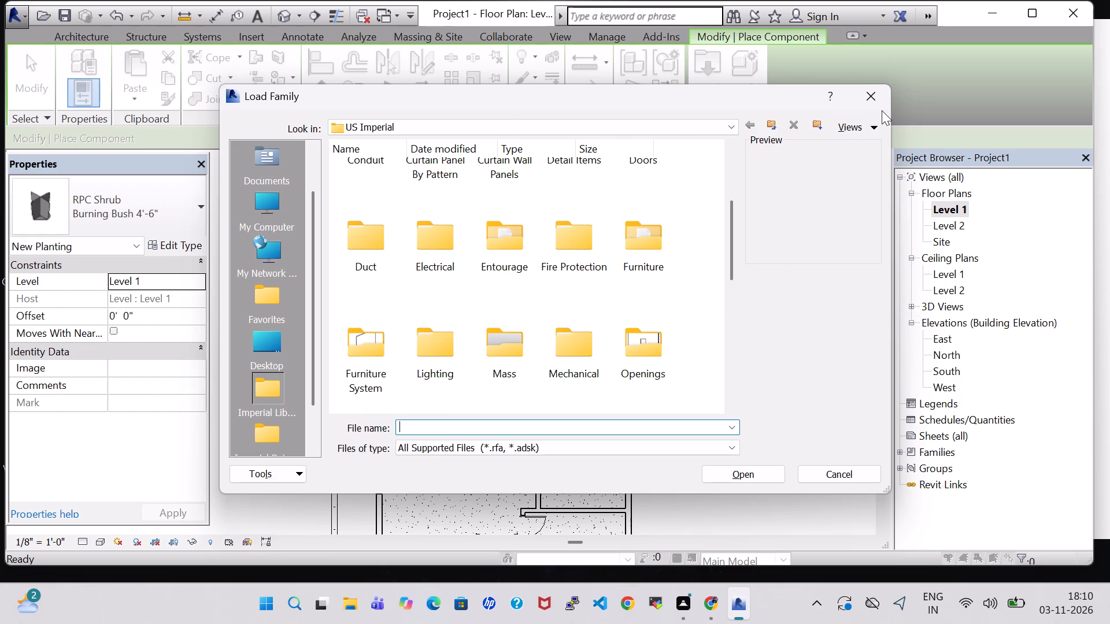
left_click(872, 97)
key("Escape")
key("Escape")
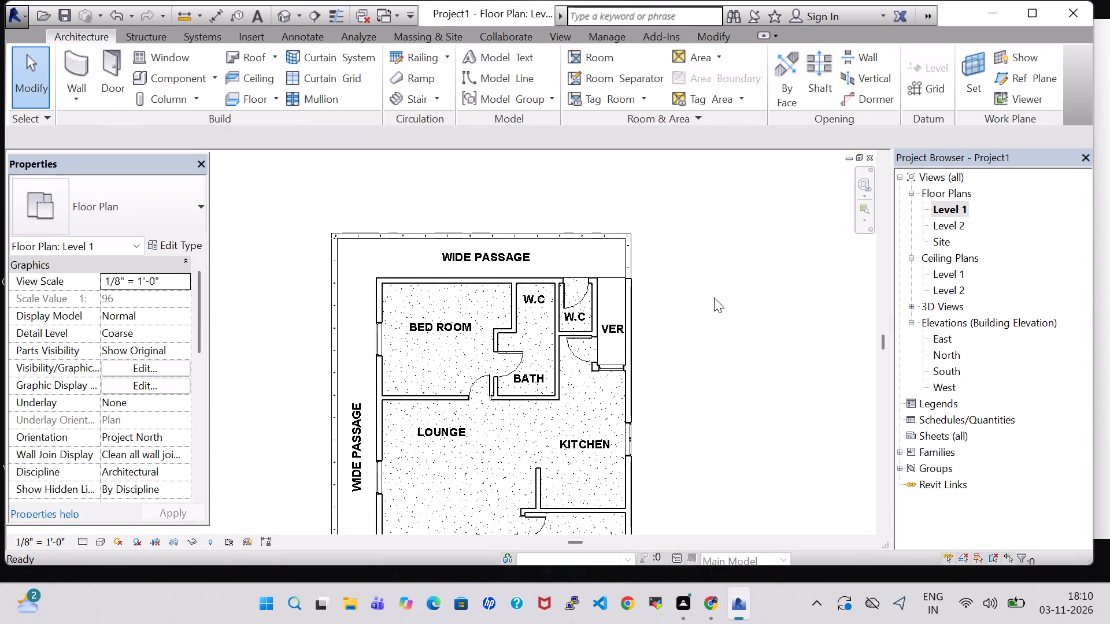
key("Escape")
Examine the Level 1 plan and the whole house down to its front side in 3D, and return to the Level 1 plan.
middle_click_drag(706, 326, 702, 299)
scroll(697, 307, "down", 2)
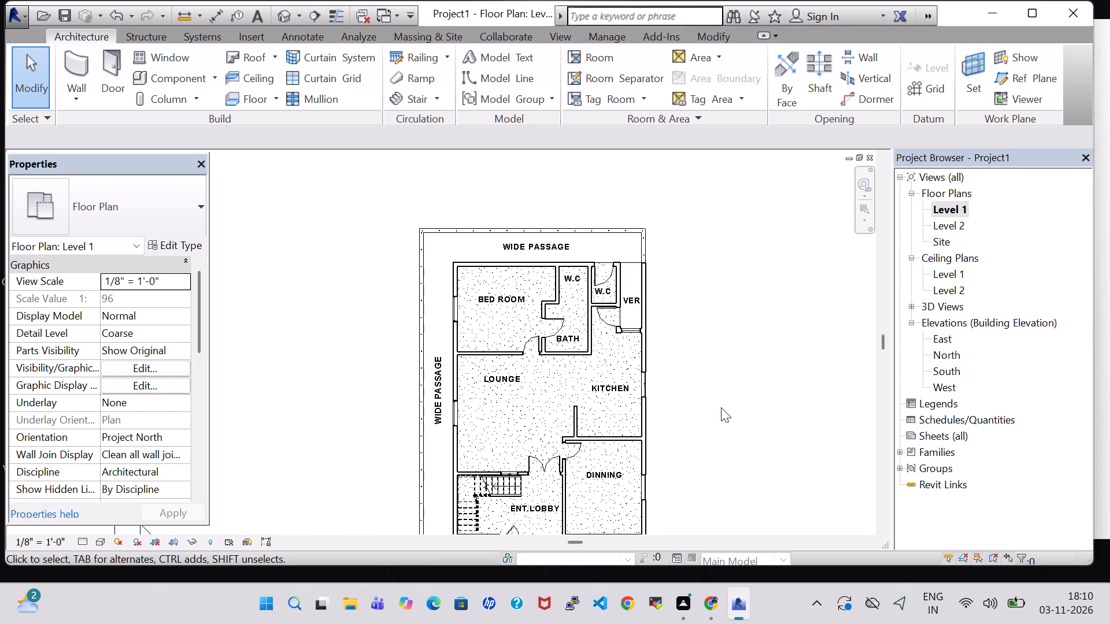
middle_click_drag(721, 407, 674, 291)
scroll(674, 333, "down", 1)
middle_click_drag(669, 439, 667, 399)
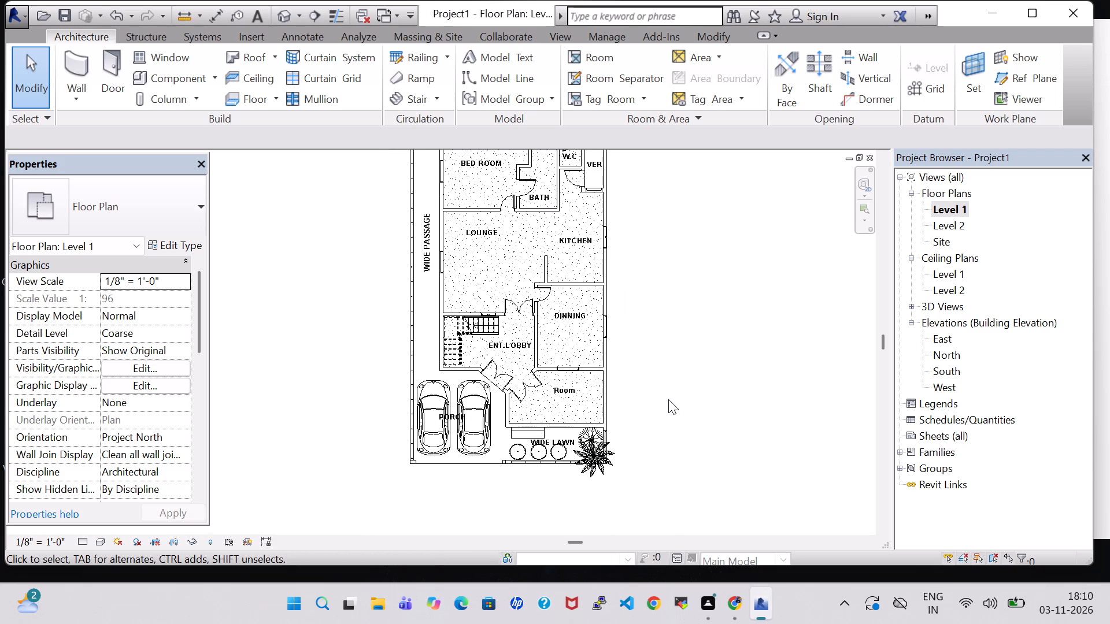
left_click(285, 9)
scroll(549, 439, "down", 6)
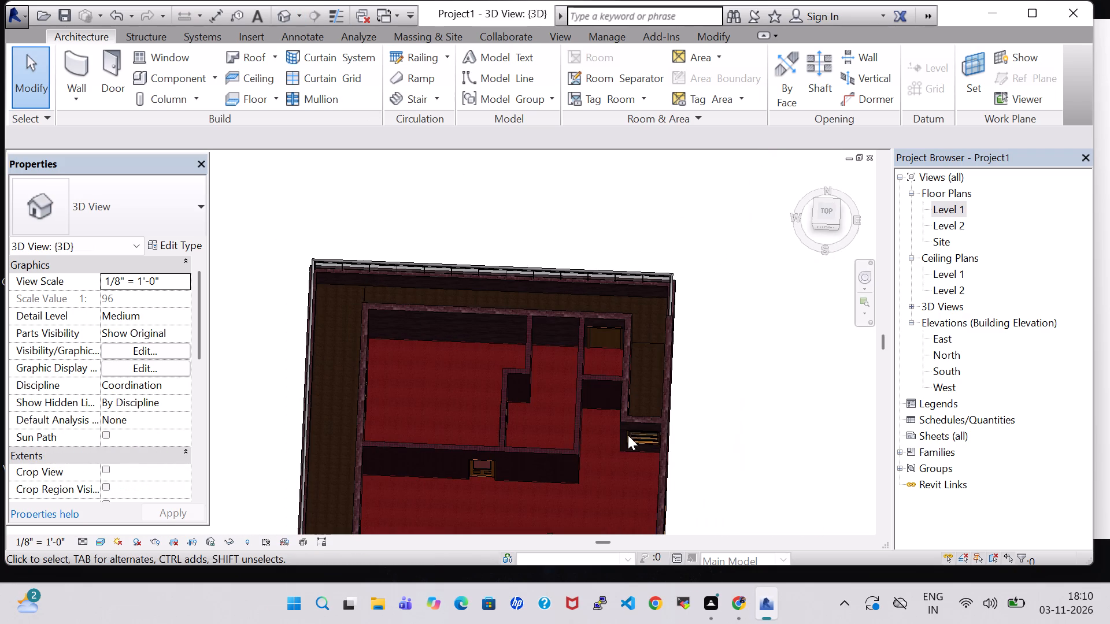
middle_click_drag(709, 467, 735, 231, "shift")
middle_click_drag(732, 447, 673, 190)
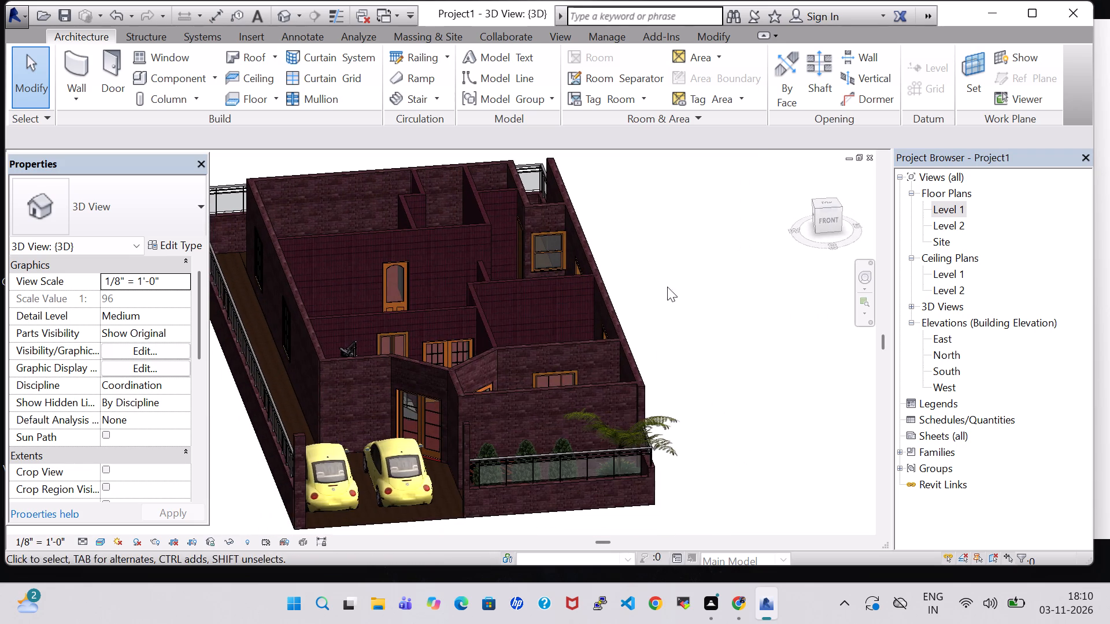
middle_click_drag(666, 378, 655, 288)
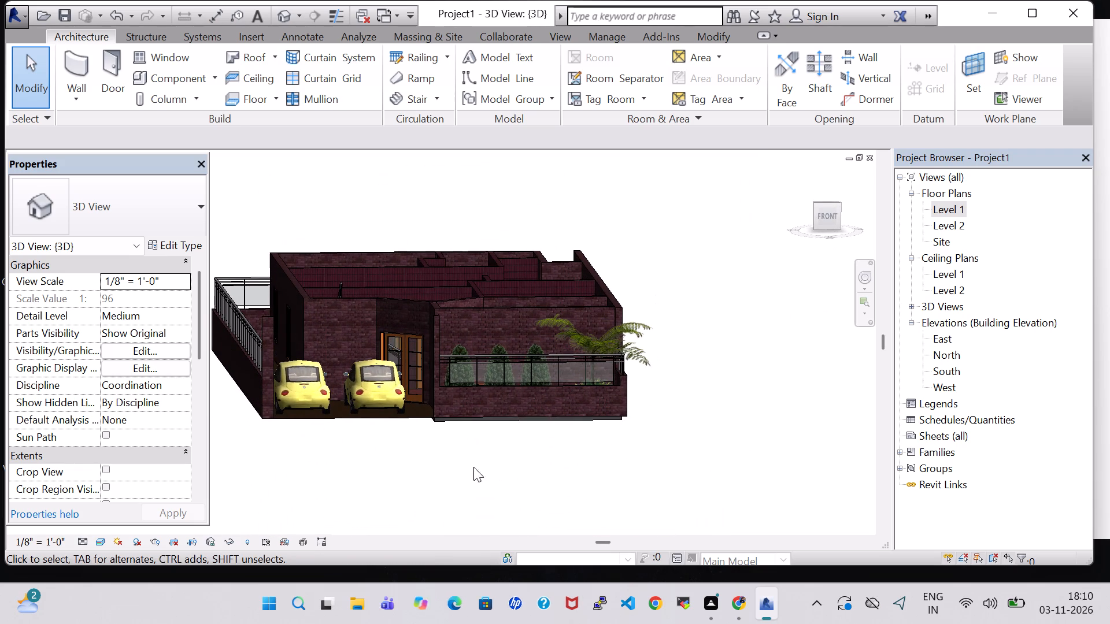
middle_click_drag(471, 466, 469, 455)
triple_click(956, 201)
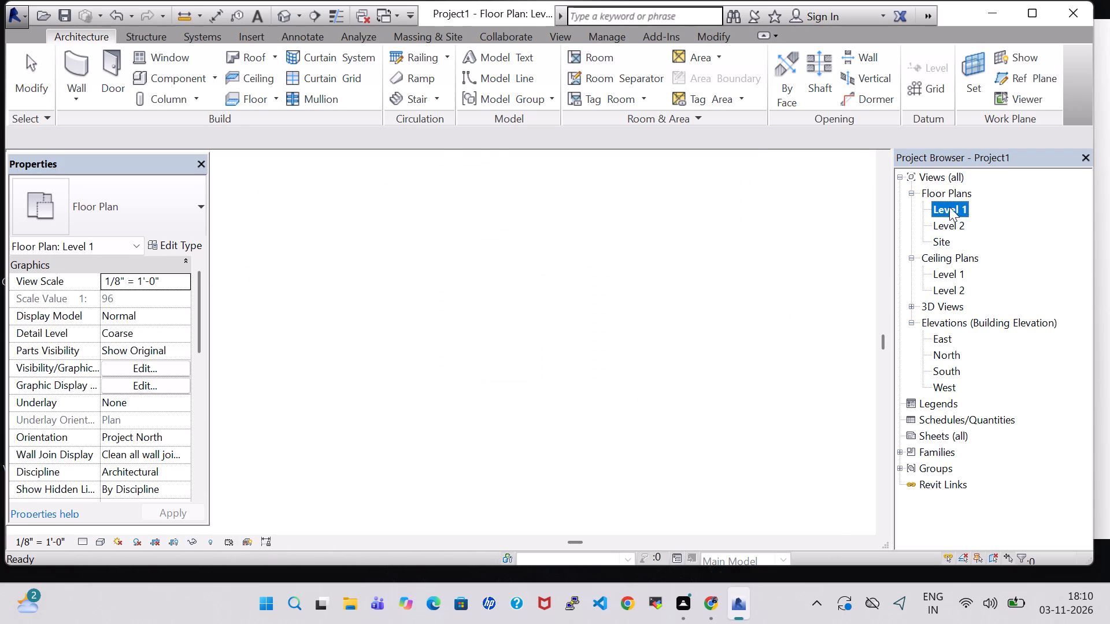
scroll(510, 300, "down", 3)
middle_click_drag(667, 306, 639, 385)
scroll(635, 313, "up", 3)
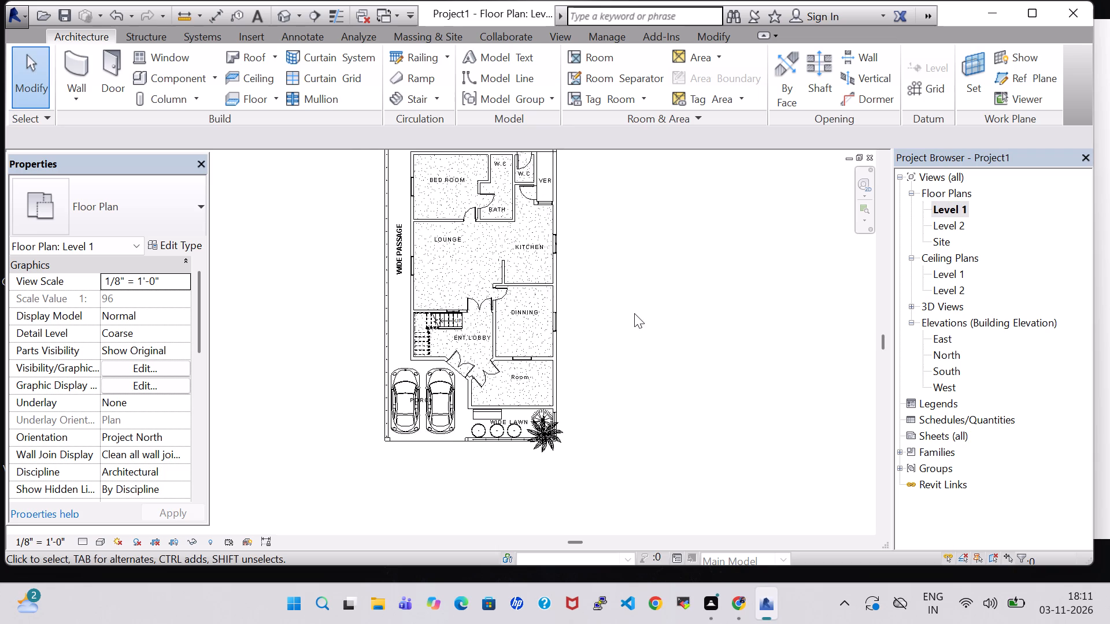
middle_click_drag(649, 293, 687, 384)
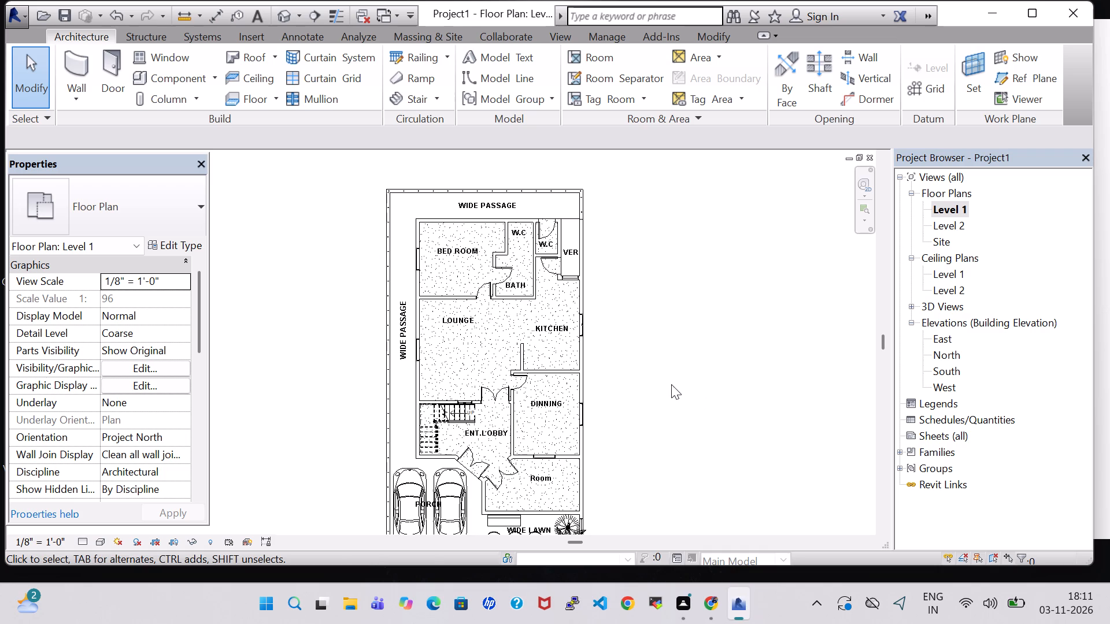
middle_click_drag(671, 384, 665, 367)
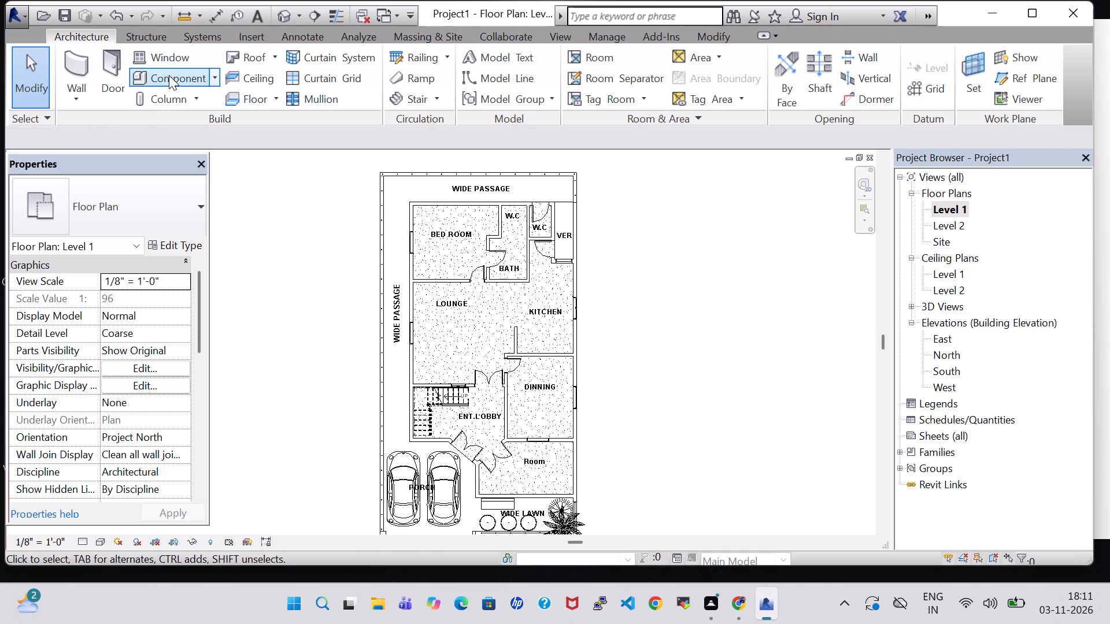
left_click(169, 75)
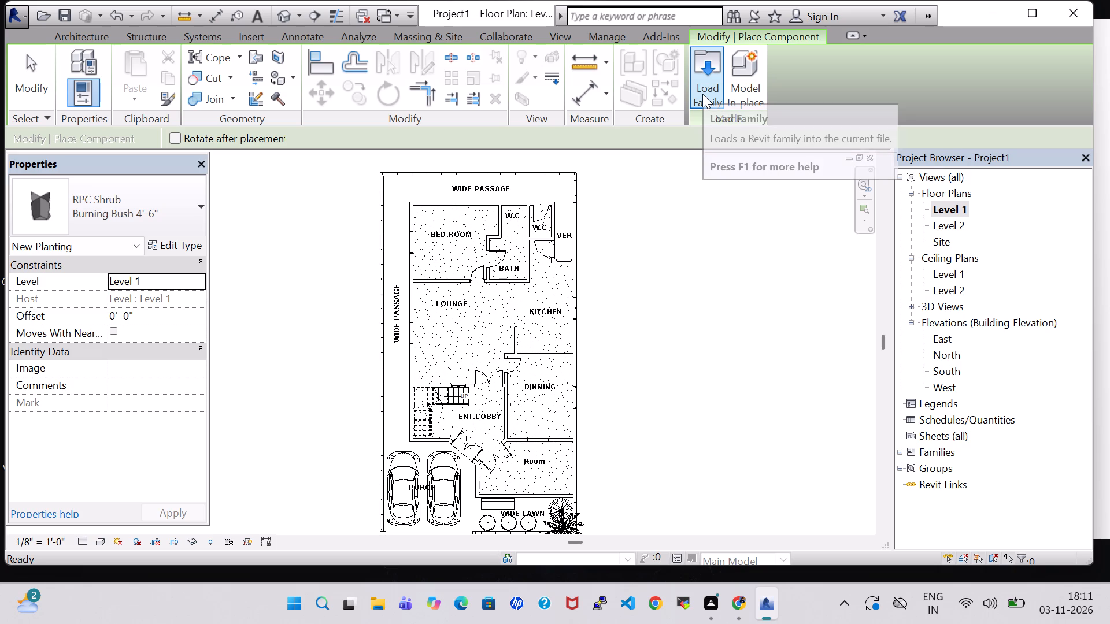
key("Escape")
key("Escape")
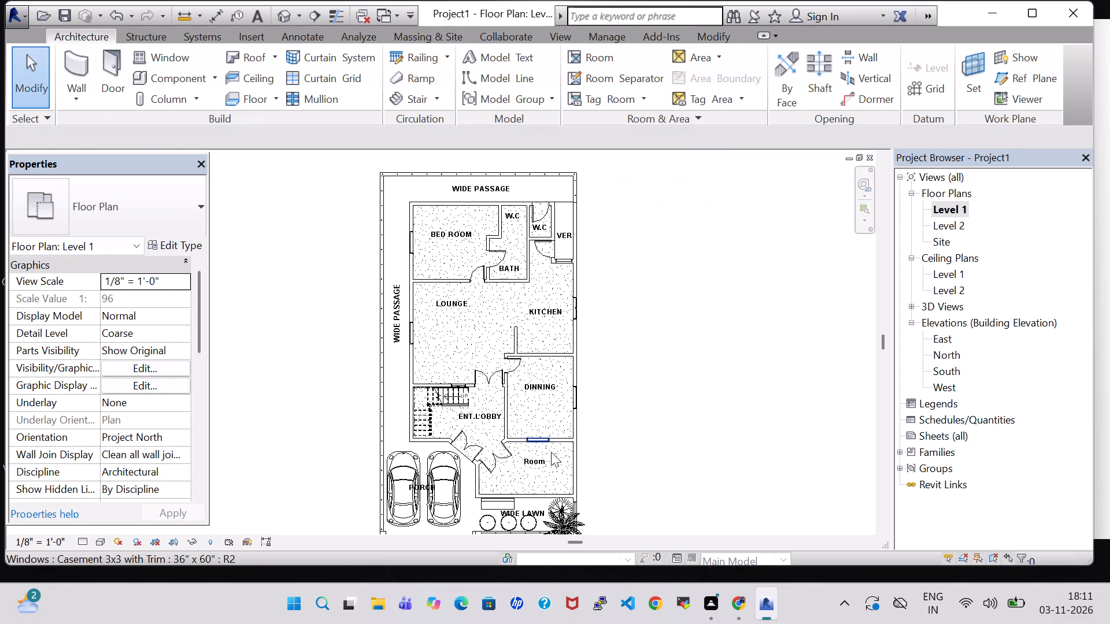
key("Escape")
Rename the room between the dining room and the wide lawn as DRAWING.
double_click(543, 466)
key("BackSpace")
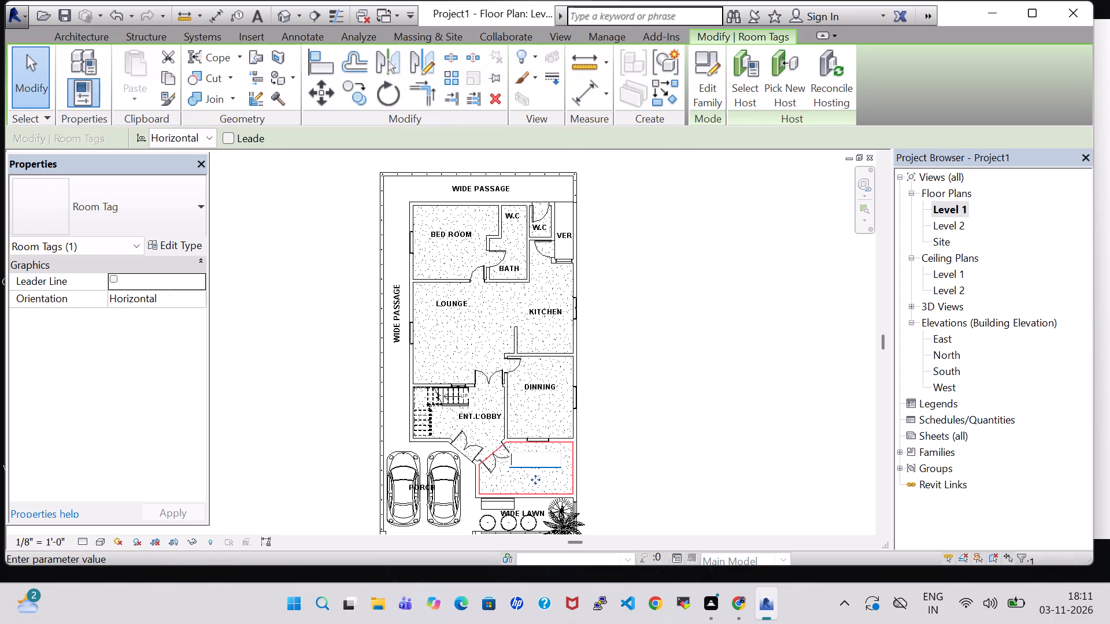
type("DRAWING")
key("Return")
left_click(691, 387)
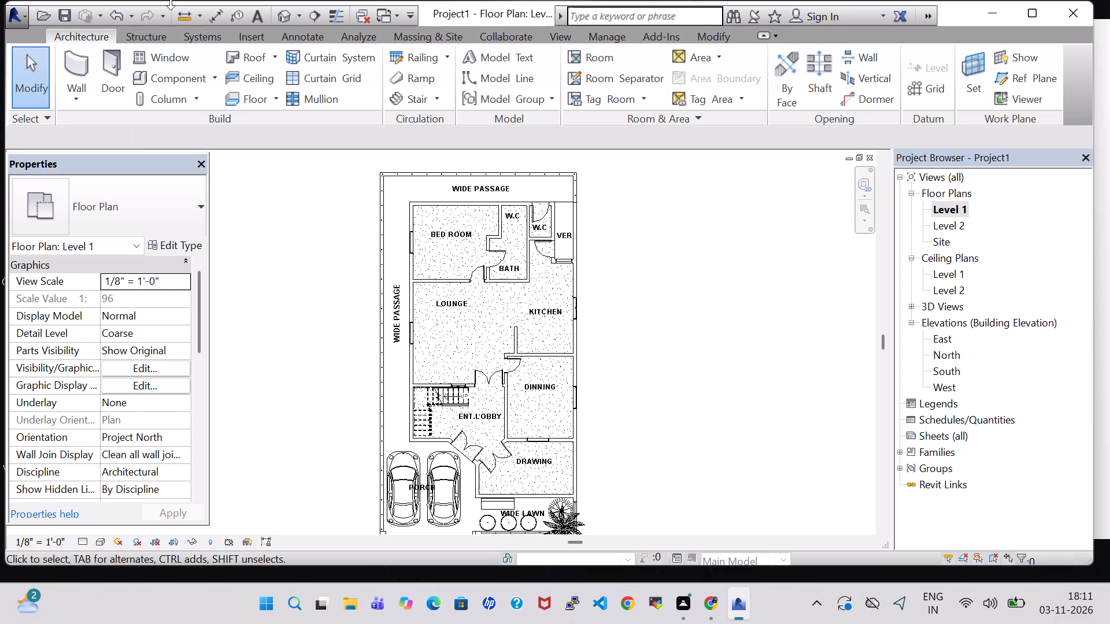
Load the Tub-Free Standing-3D family from the Bathtubs folder of the Plumbing architectural fixtures library.
left_click(172, 80)
left_click(716, 75)
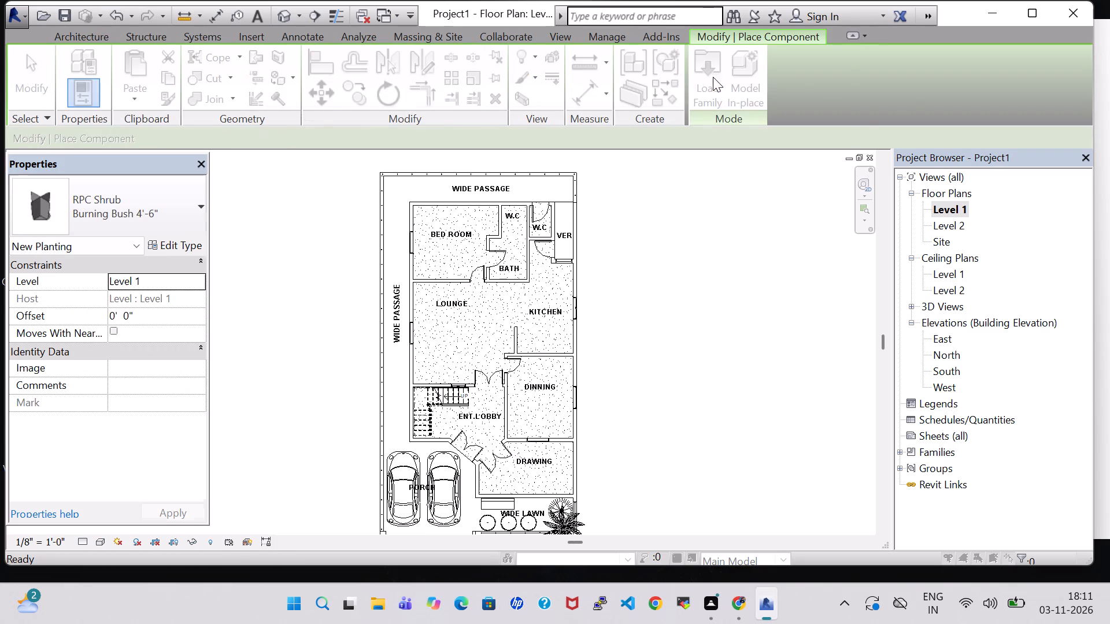
scroll(628, 218, "down", 4)
scroll(528, 247, "down", 1)
scroll(528, 247, "up", 1)
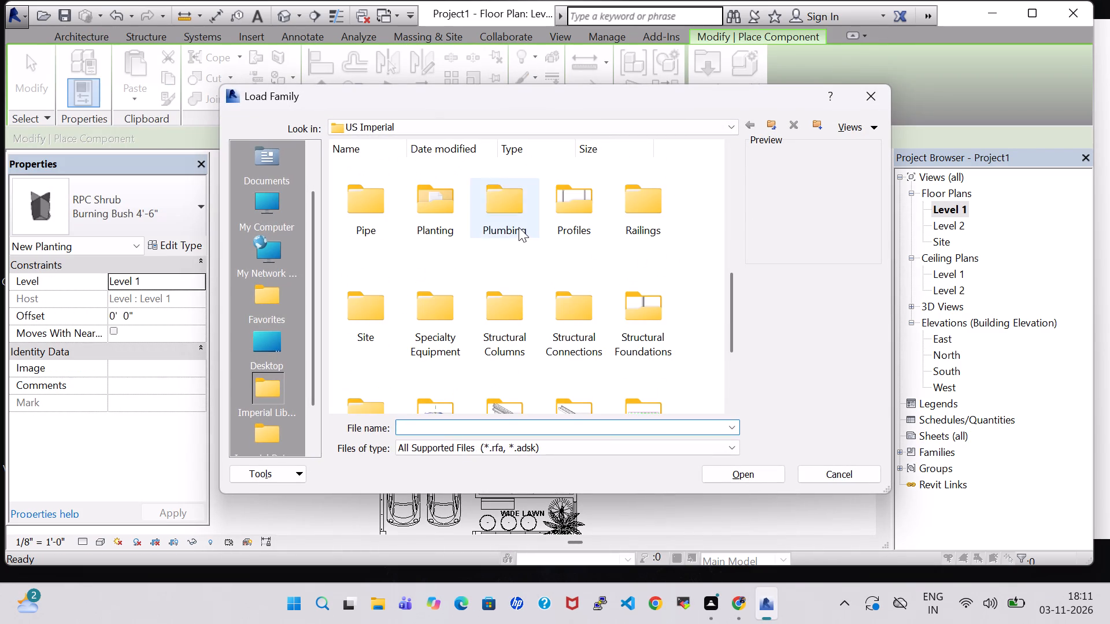
double_click(519, 227)
double_click(364, 191)
double_click(443, 205)
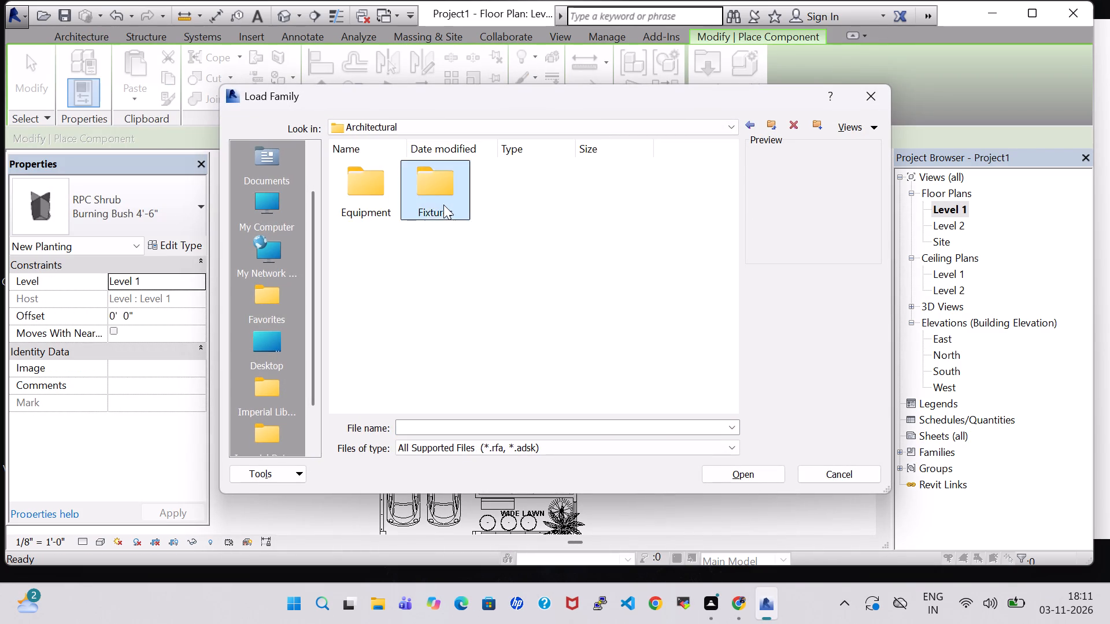
double_click(370, 198)
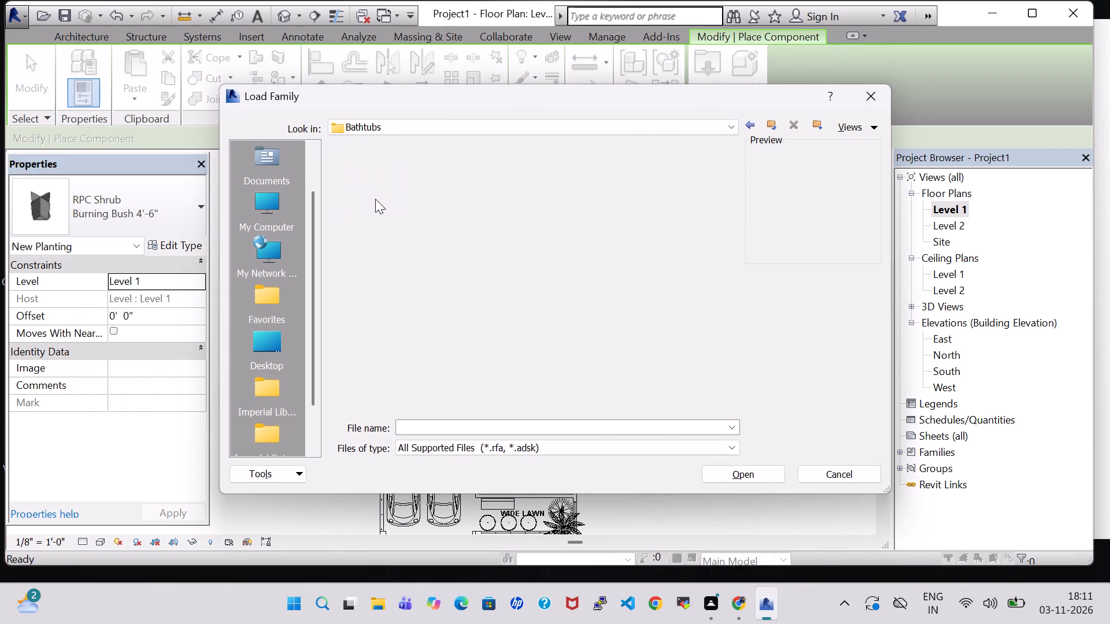
left_click(442, 208)
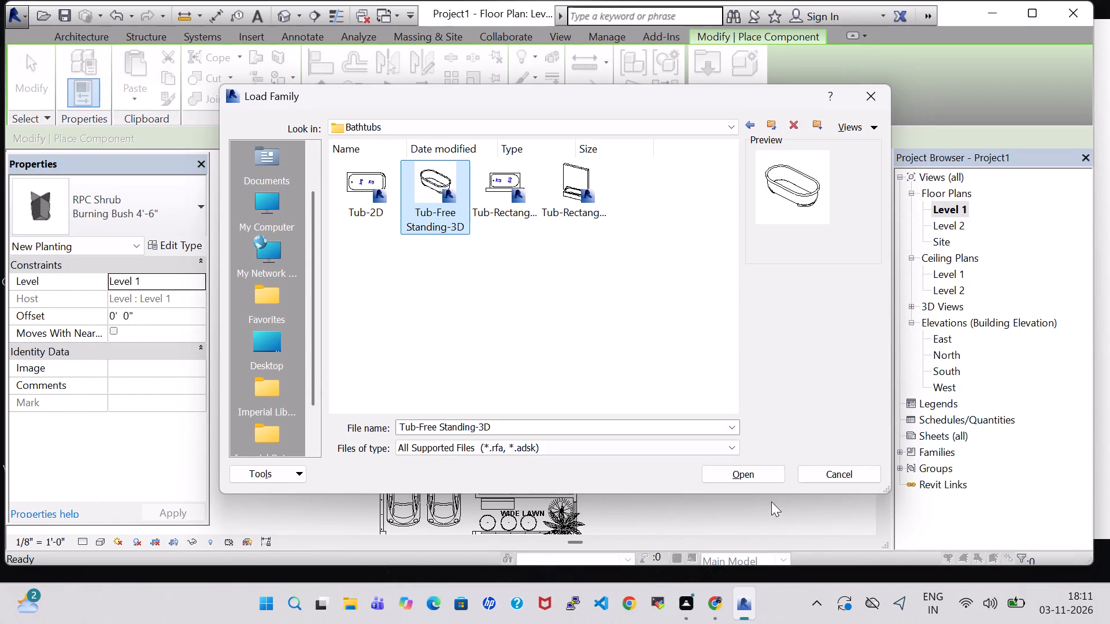
left_click(771, 482)
Place one 30" x 60" free-standing tub lengthwise in the BATH, in the corner by the kitchen-side and lounge walls.
scroll(444, 318, "up", 5)
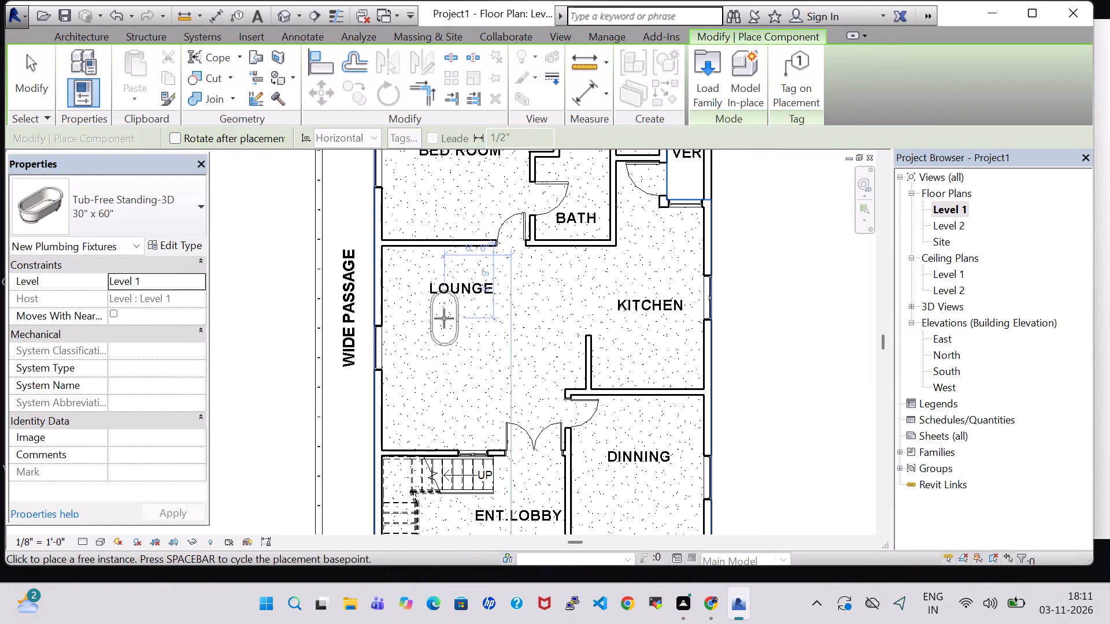
middle_click_drag(445, 318, 347, 555)
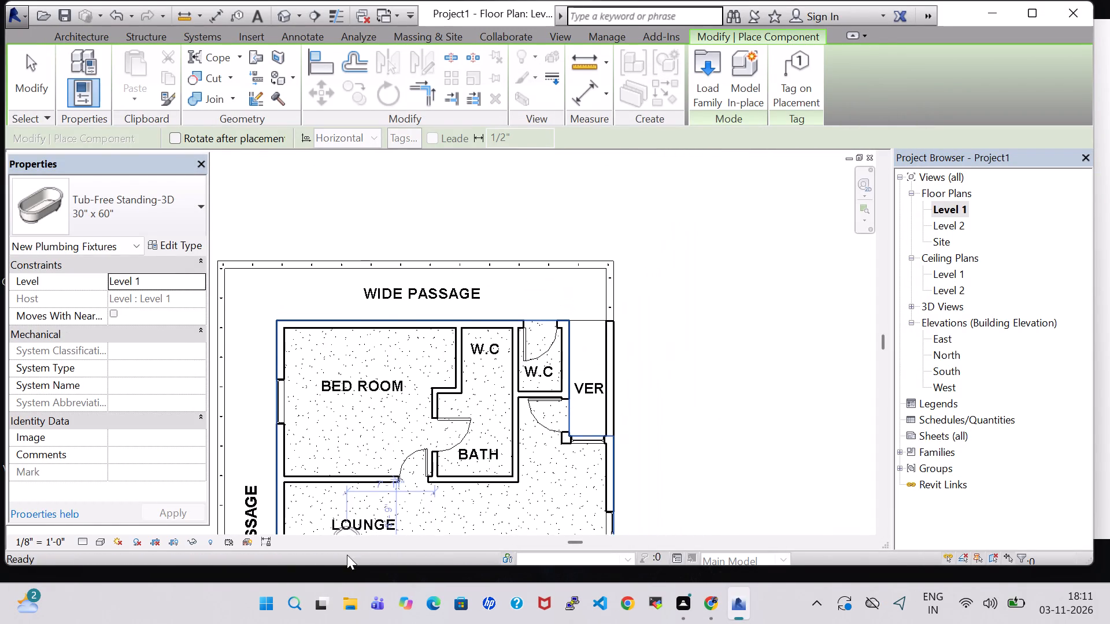
scroll(486, 407, "up", 5)
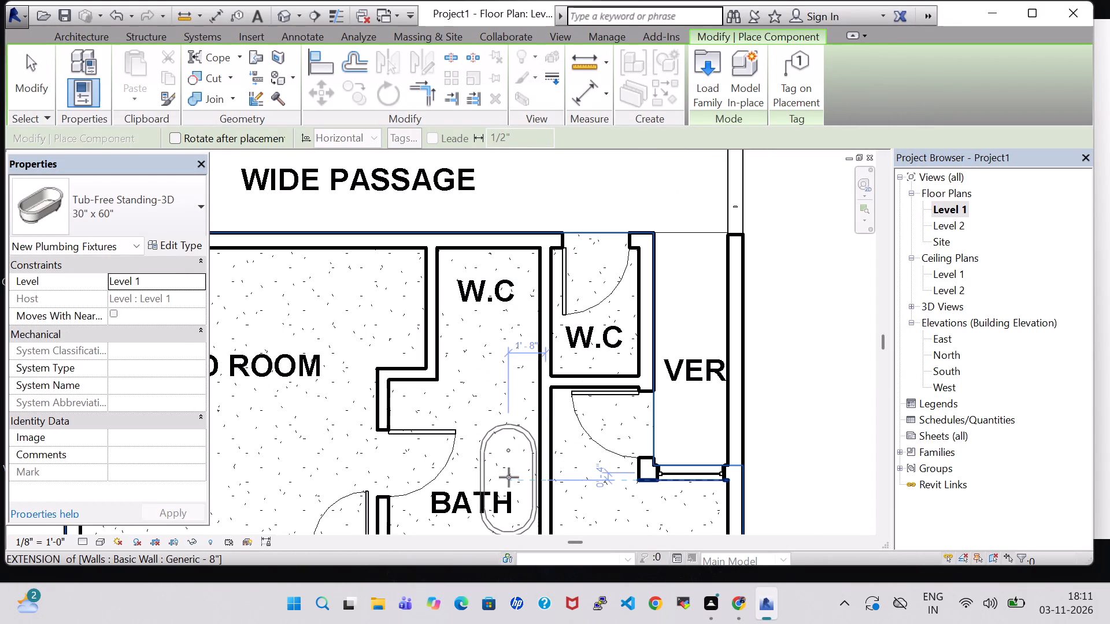
key("space")
key("space")
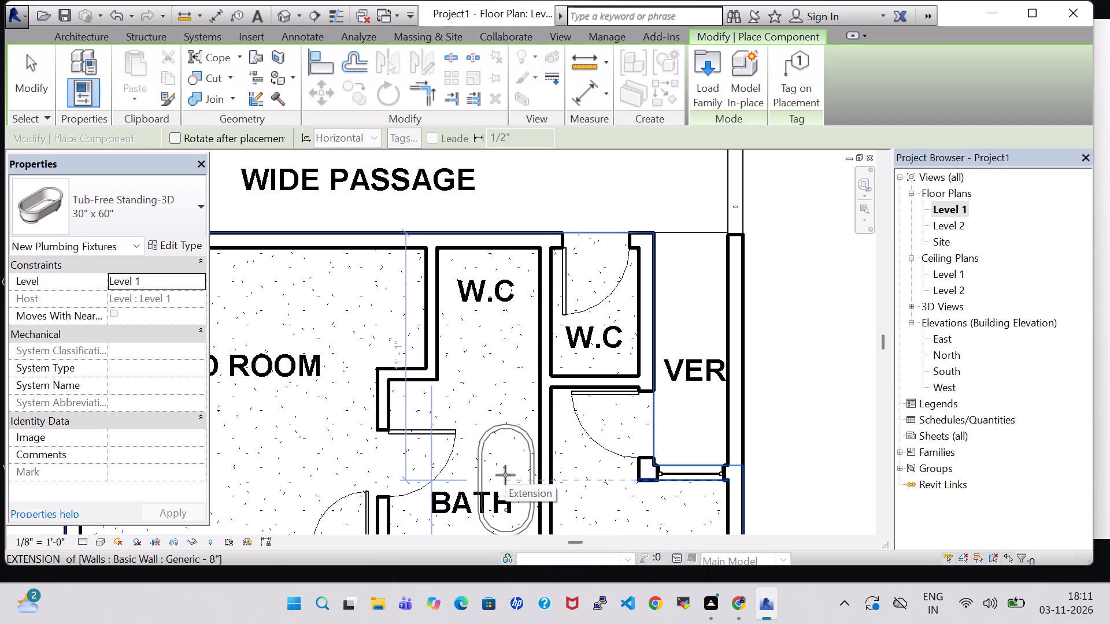
middle_click_drag(505, 476, 528, 343)
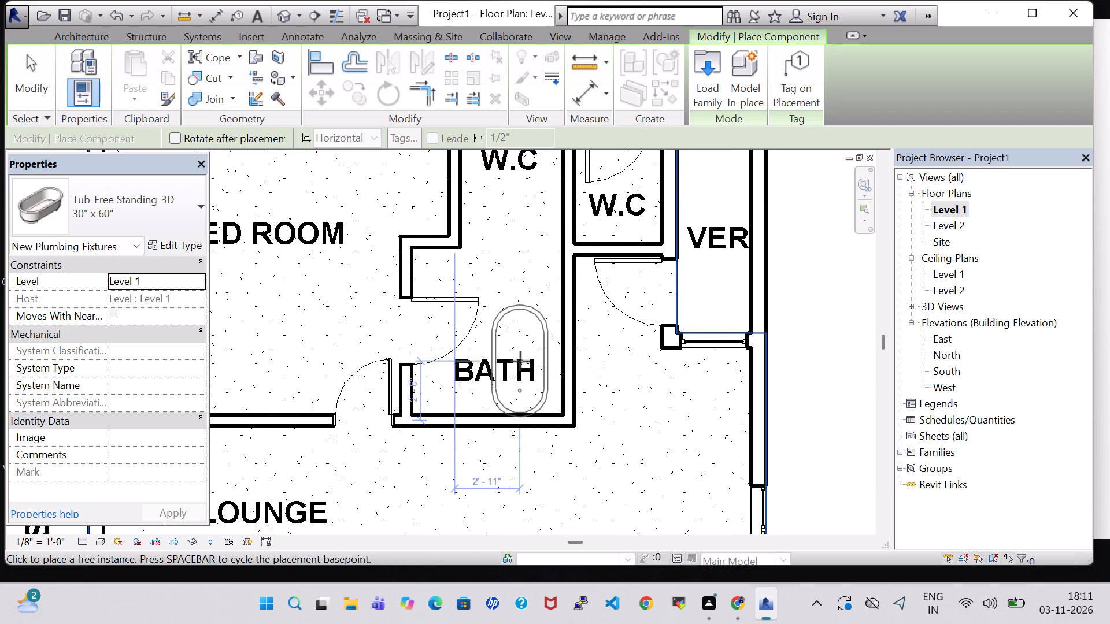
left_click(520, 361)
middle_click_drag(532, 267, 501, 380)
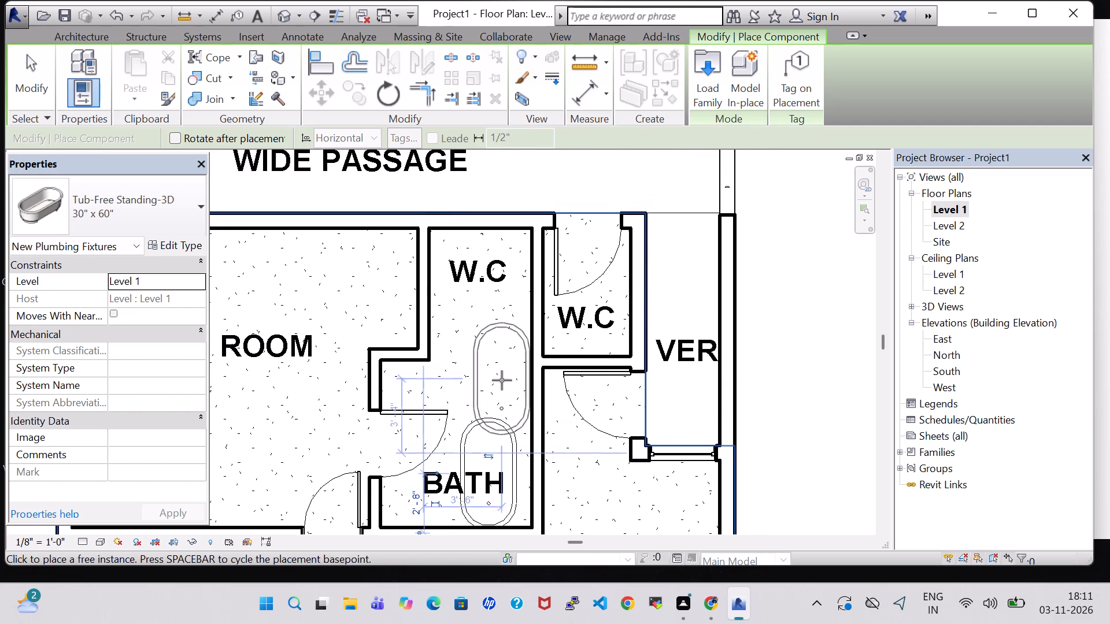
key("Escape")
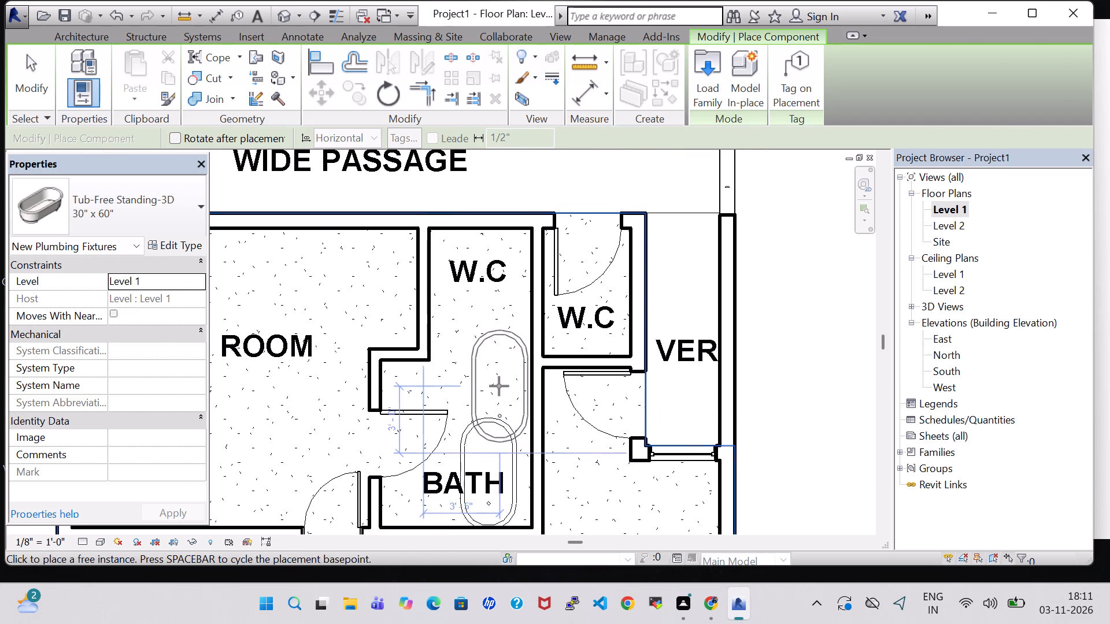
key("Escape")
key("Escape")
Load the Water Heater family from the Water Heaters folder of the Plumbing architectural equipment library.
left_click(179, 78)
left_click(713, 69)
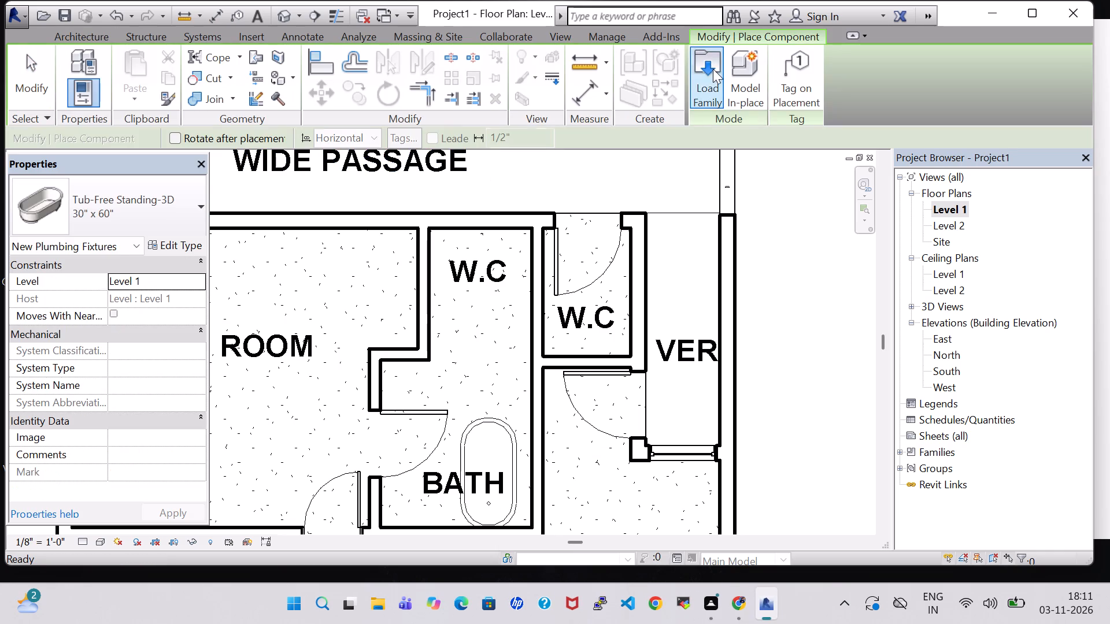
scroll(544, 225, "down", 3)
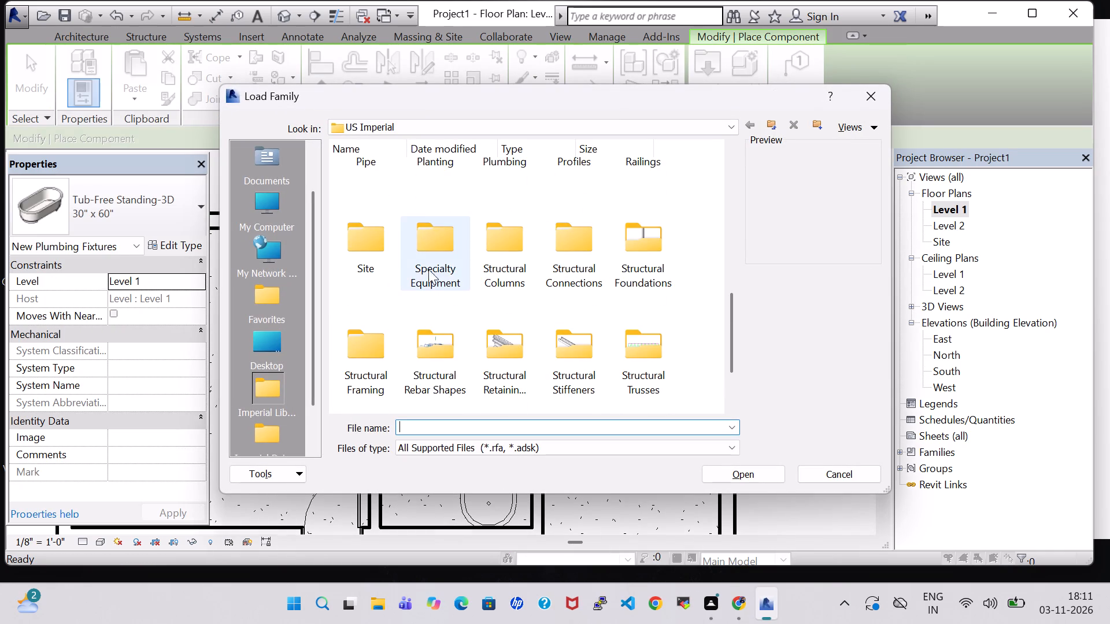
scroll(508, 243, "up", 1)
double_click(497, 284)
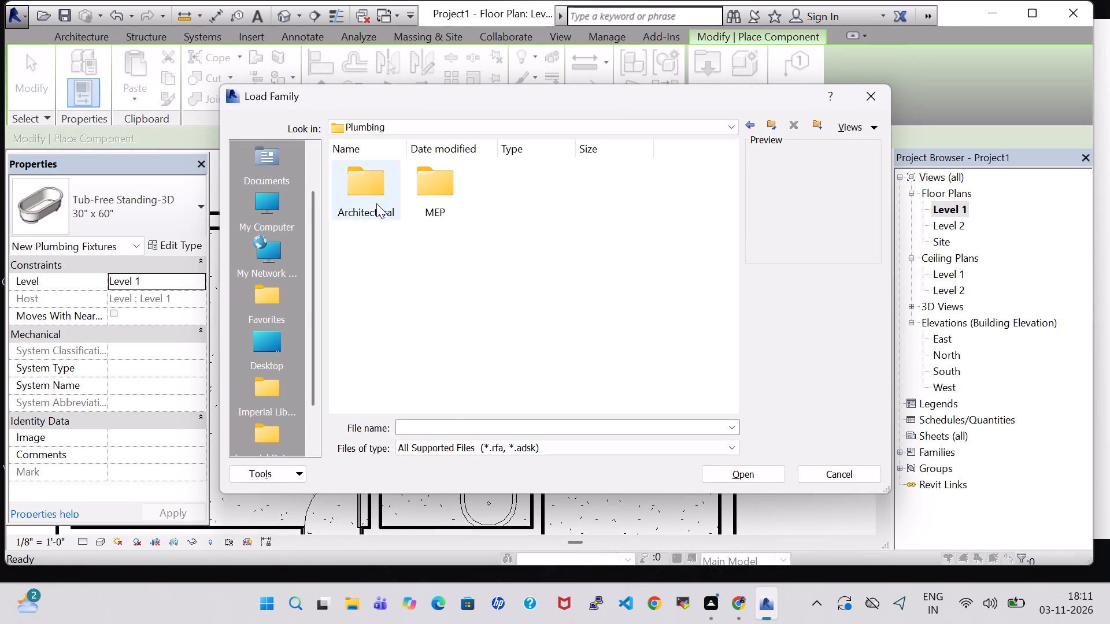
double_click(376, 203)
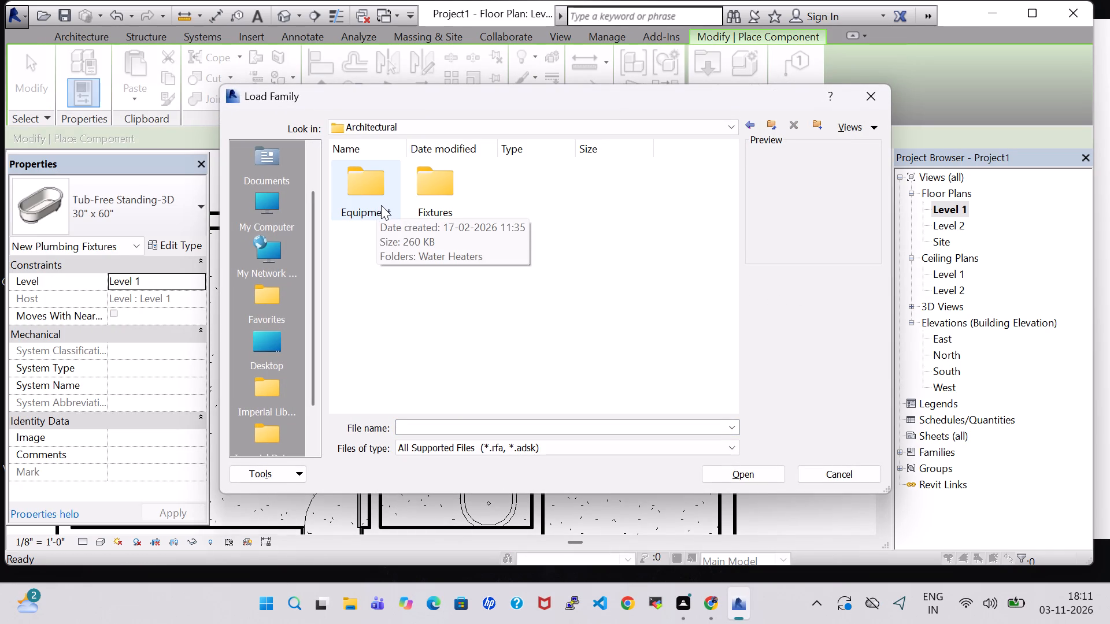
double_click(376, 183)
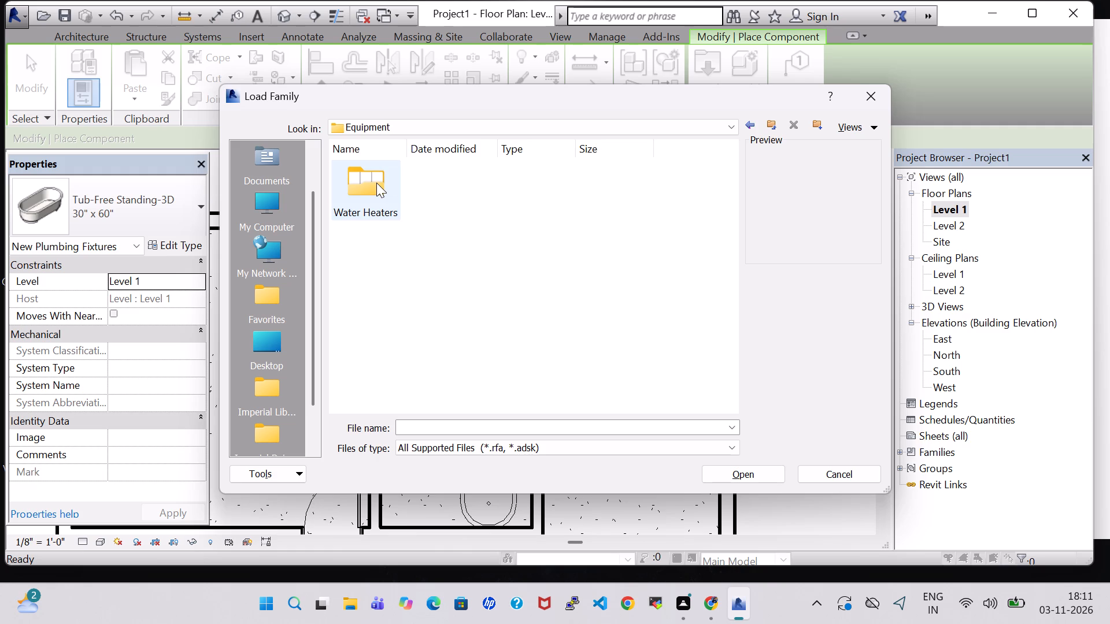
left_click(402, 214)
left_click(751, 127)
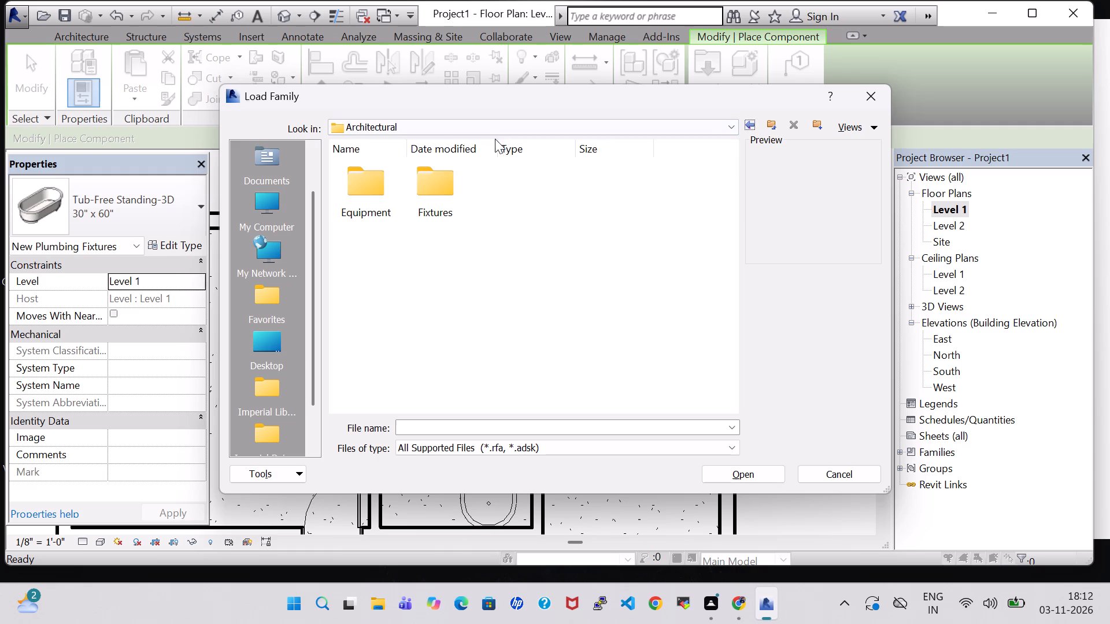
double_click(364, 207)
double_click(364, 207)
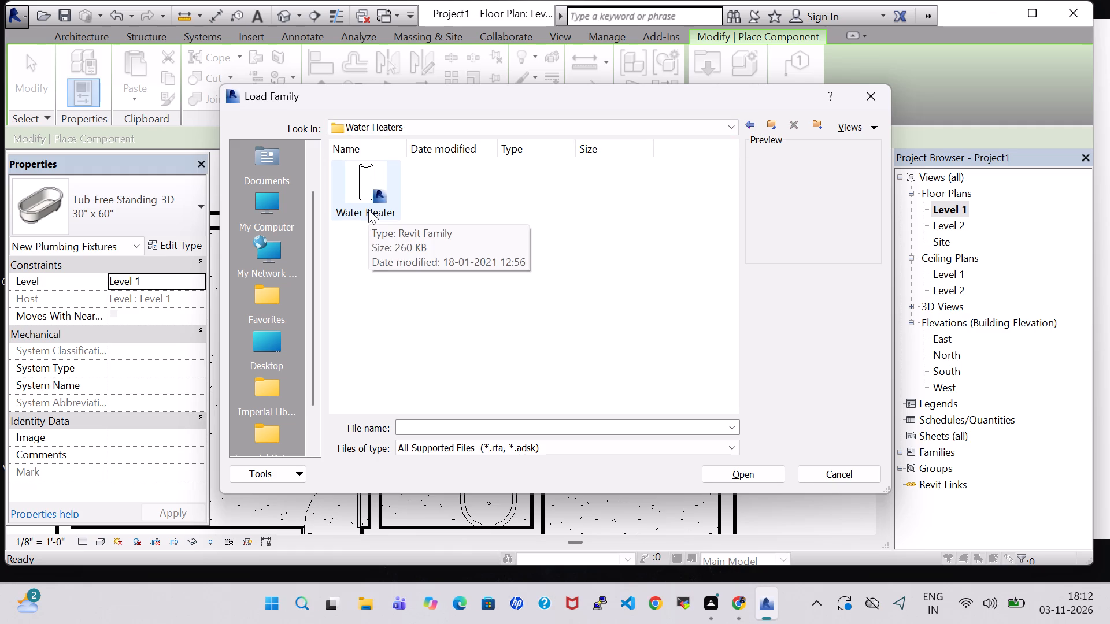
left_click(368, 209)
left_click(739, 467)
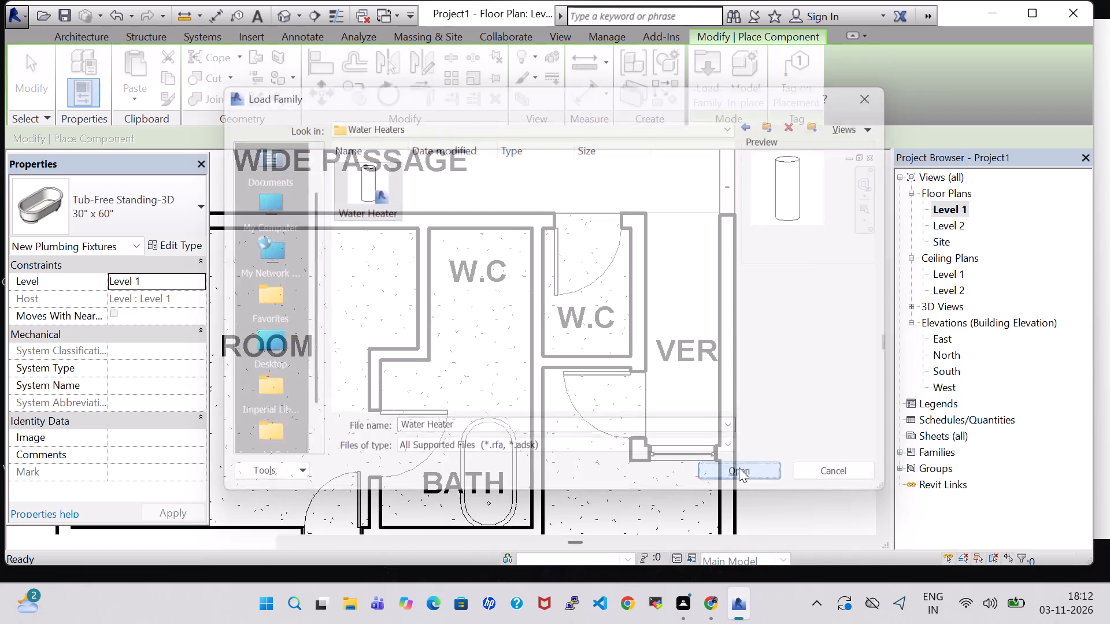
Place one water heater at the passage end of the W.C adjoining the bedroom, about 1'-6" from the rear wall.
middle_click_drag(478, 254, 477, 308)
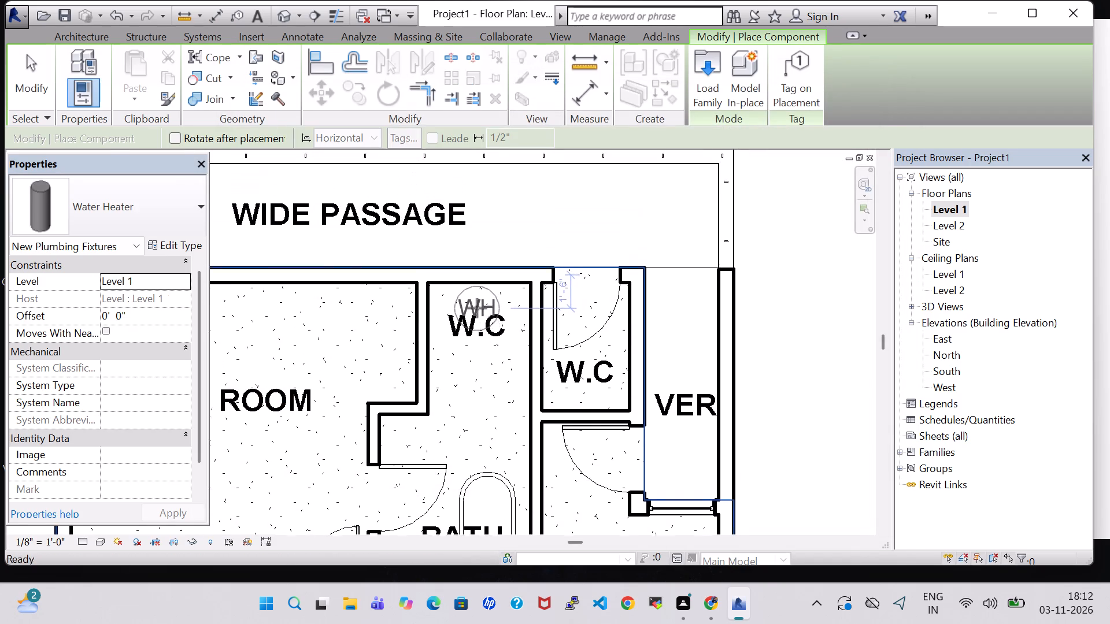
scroll(477, 308, "up", 5)
left_click(473, 310)
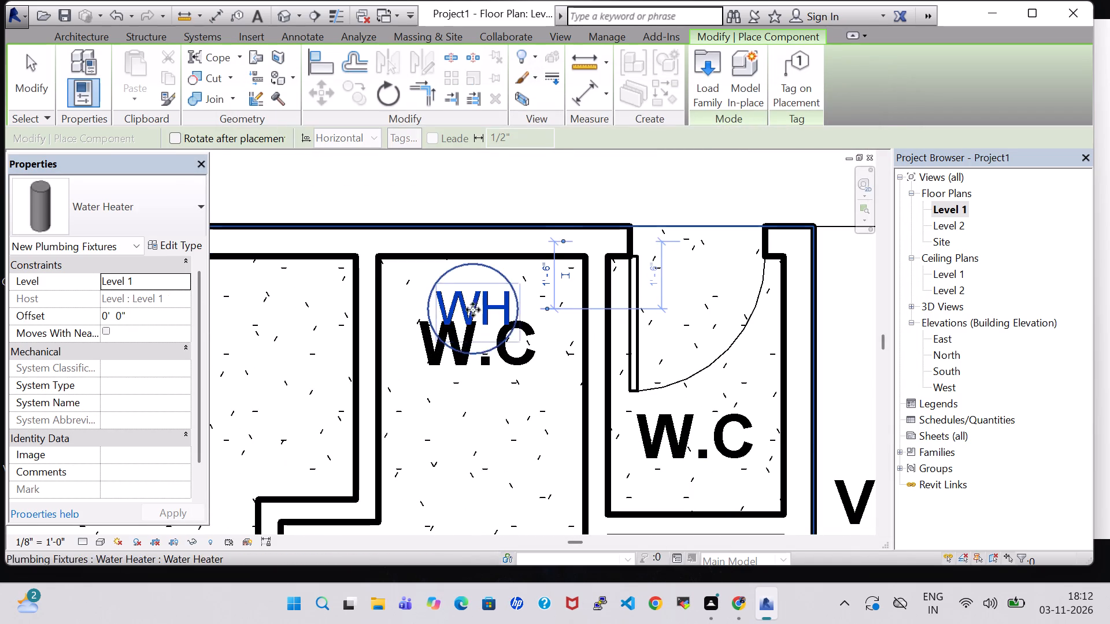
scroll(496, 412, "down", 3)
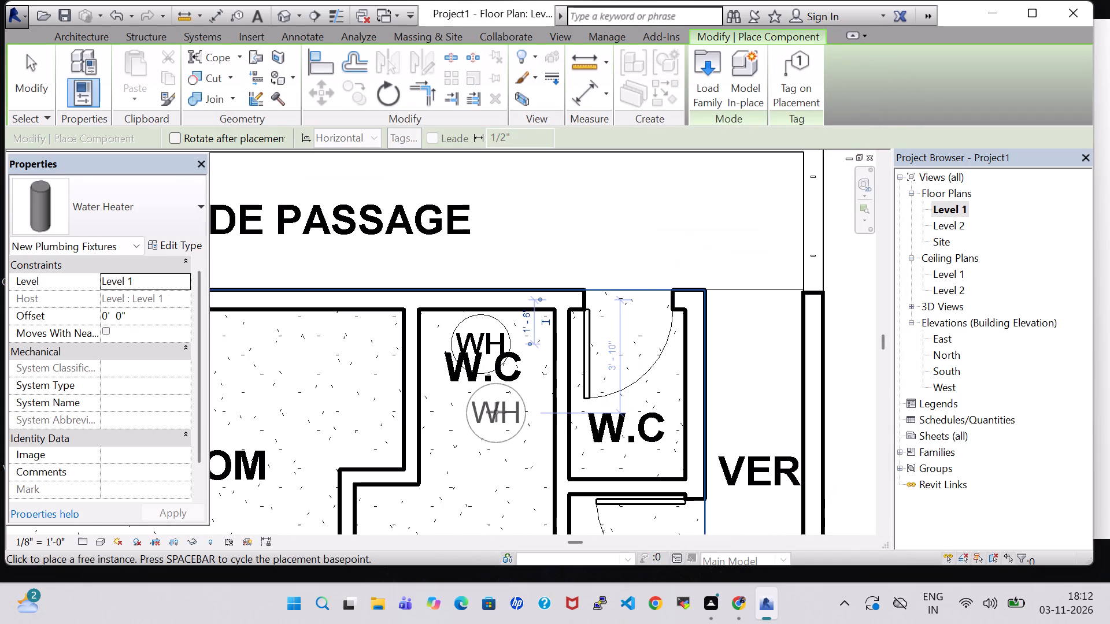
key("Escape")
key("Escape")
Move the W.C room tag away from the water heater, further down toward the BATH.
left_click(504, 386)
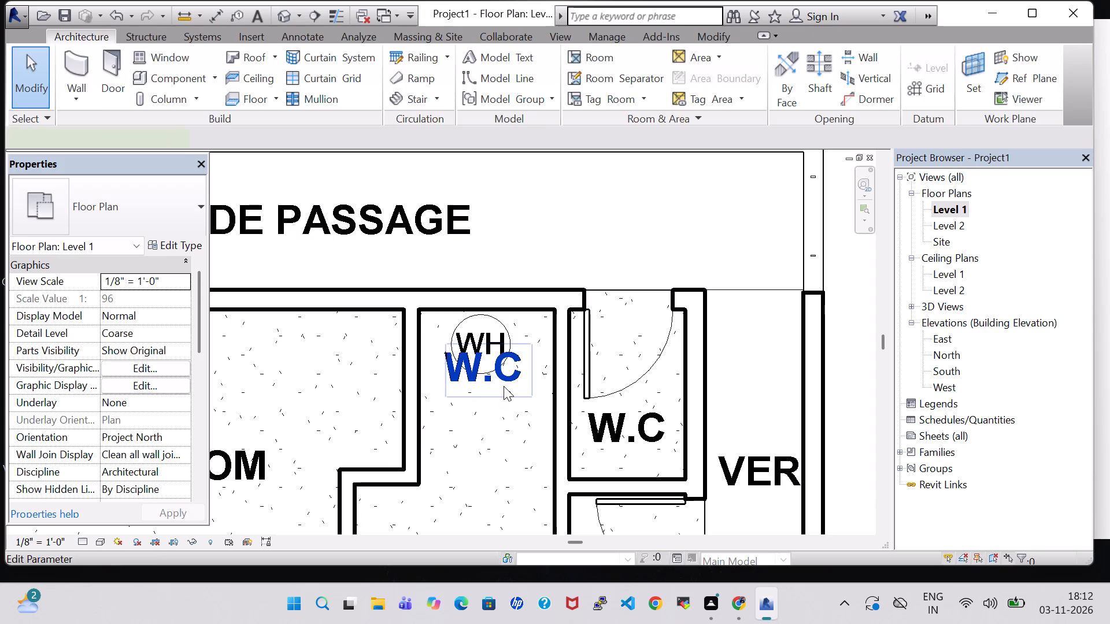
key("Down")
key("Down")
key("Down")
key("Down")
key("Down")
key("Down")
key("Down")
key("Down")
key("Down")
key("Down")
key("Down")
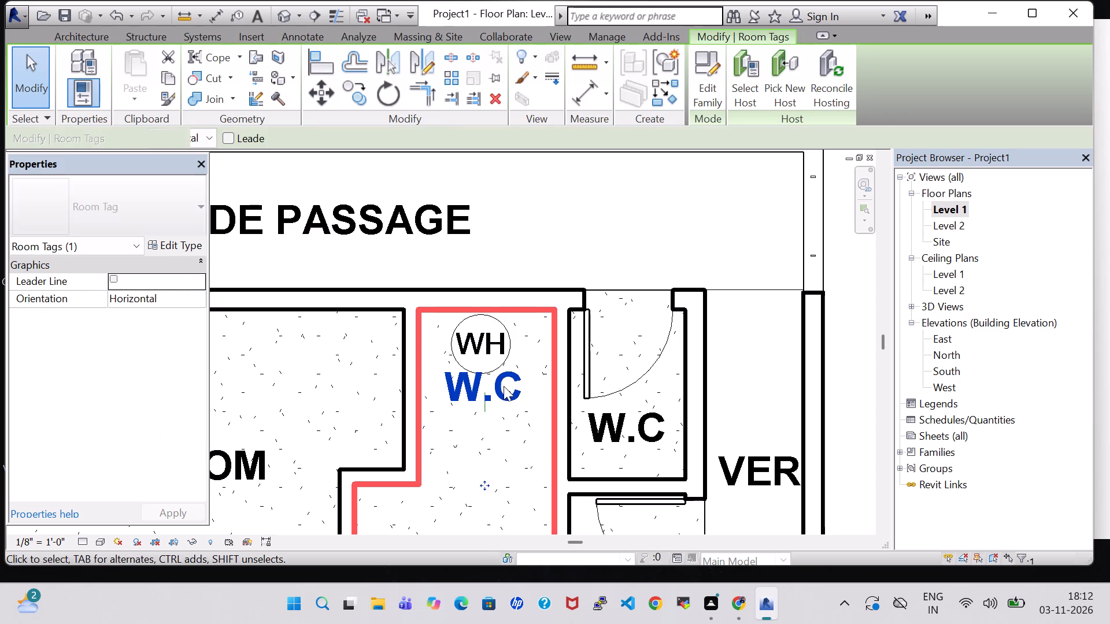
key("Down")
key("Down")
key("Down")
key("Down")
key("Down")
key("Down")
key("Down")
key("Down")
key("Down")
key("Down")
key("Down")
key("Down")
key("Down")
key("Down")
key("Down")
key("Down")
key("Down")
key("Down")
key("Down")
key("Down")
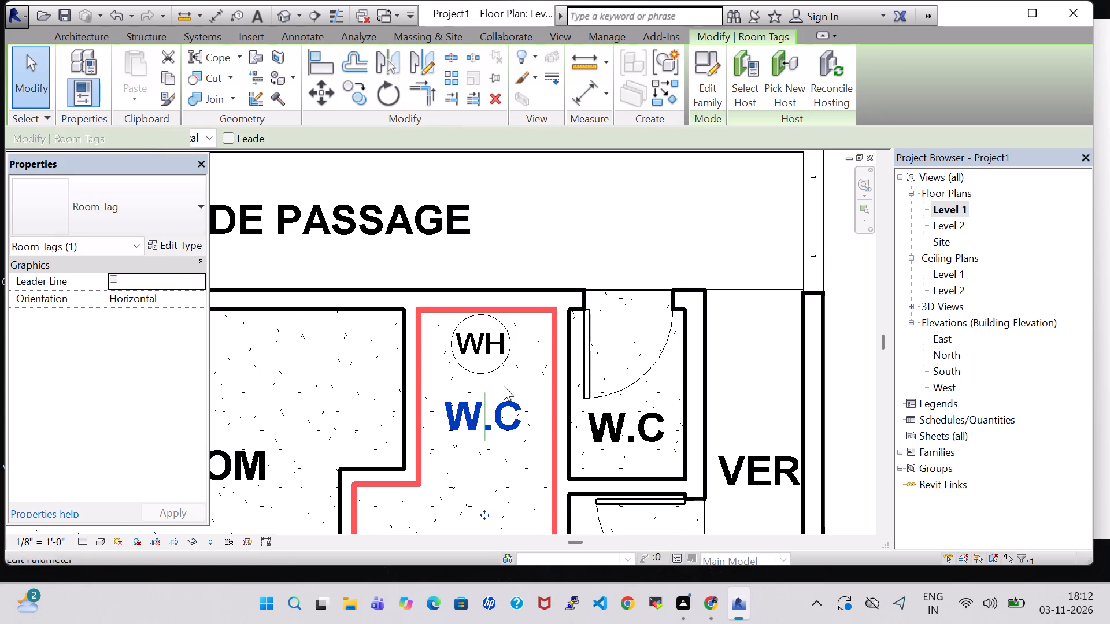
key("Down")
key("Down")
key("Down")
key("Down")
key("Down")
key("Down")
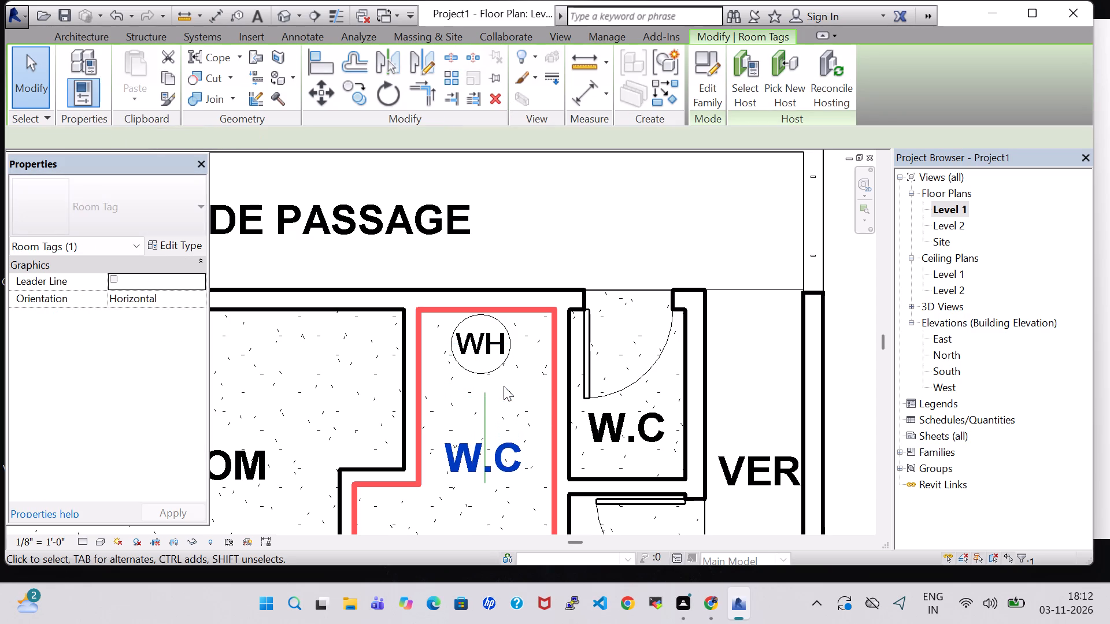
key("Down")
key("Down")
Draw a Generic - 8" wall, 10' high, across the bedroom-side W.C below the water heater, about 2'-11" from the rear wall.
left_click(79, 36)
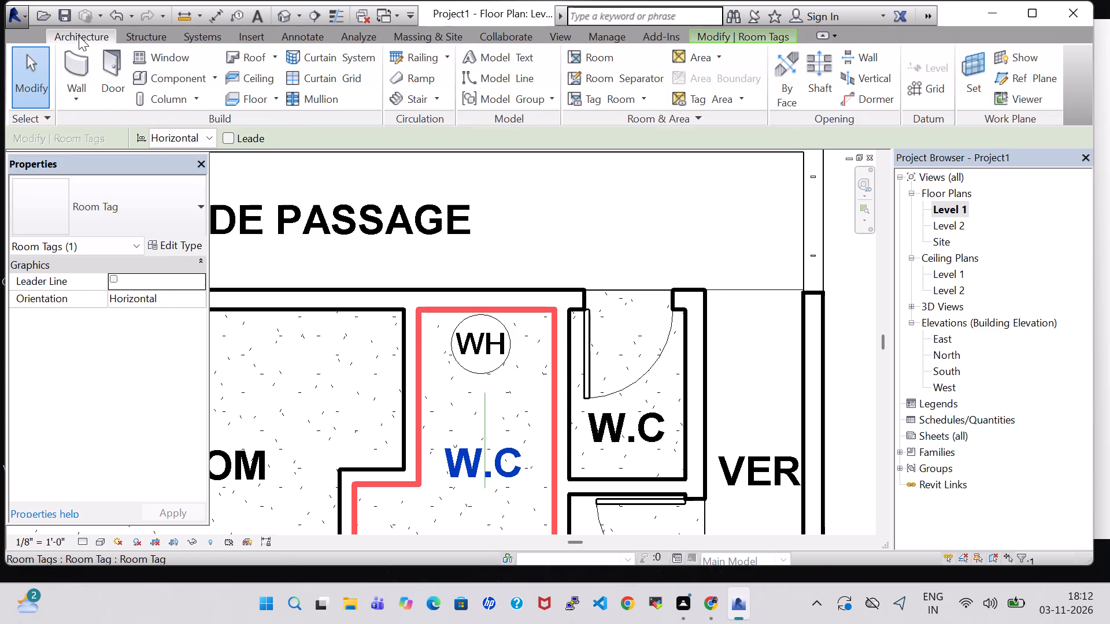
left_click(110, 82)
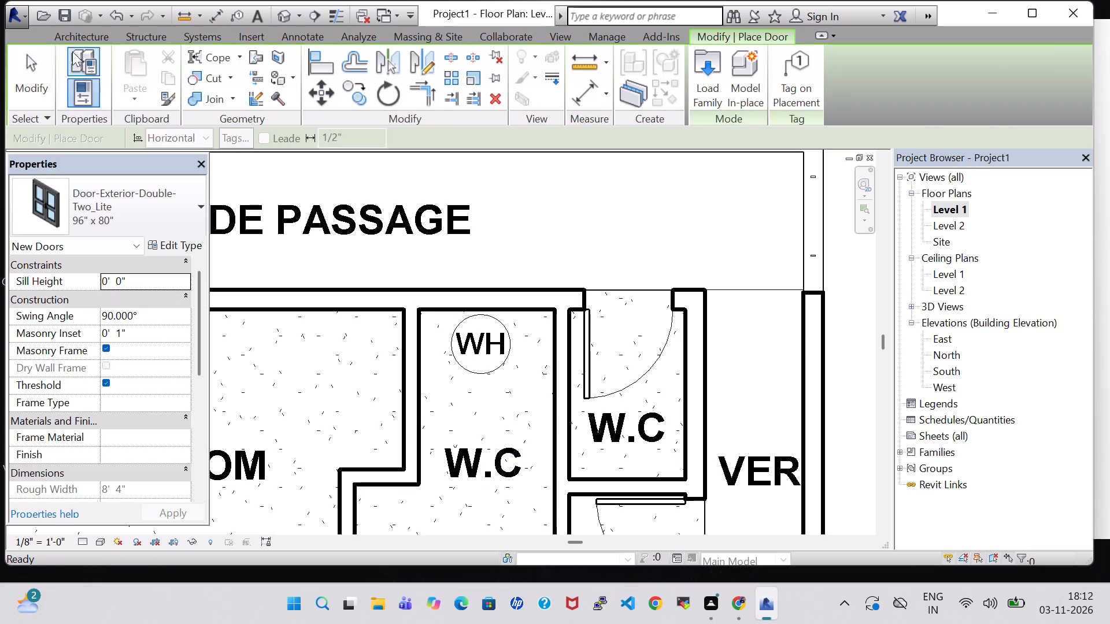
left_click(76, 36)
left_click(80, 76)
scroll(432, 336, "up", 3)
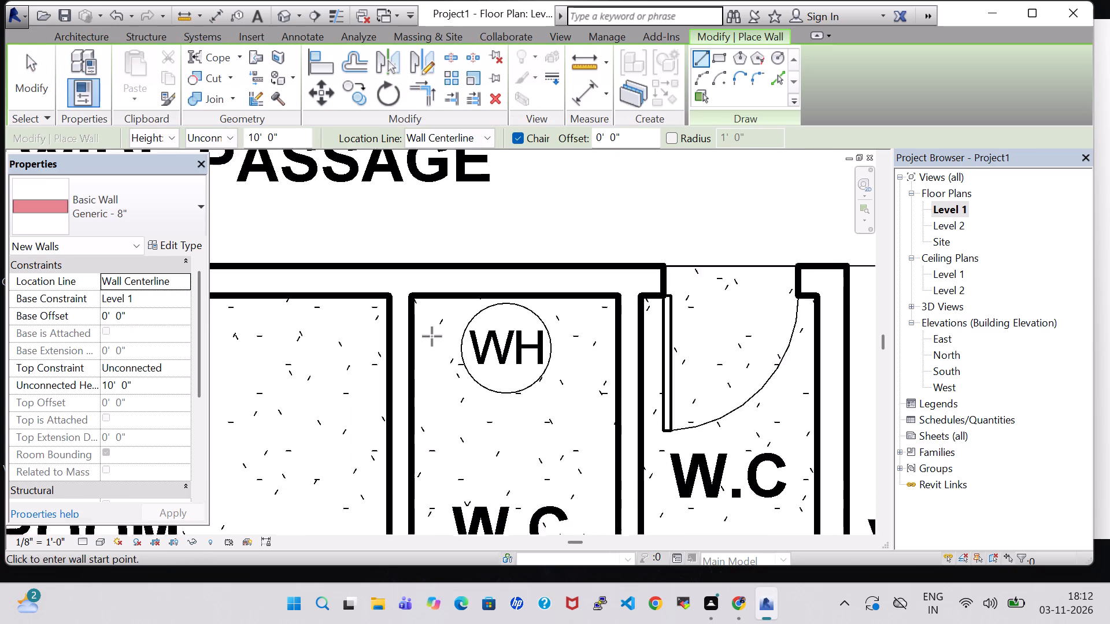
scroll(432, 336, "up", 1)
left_click(646, 425)
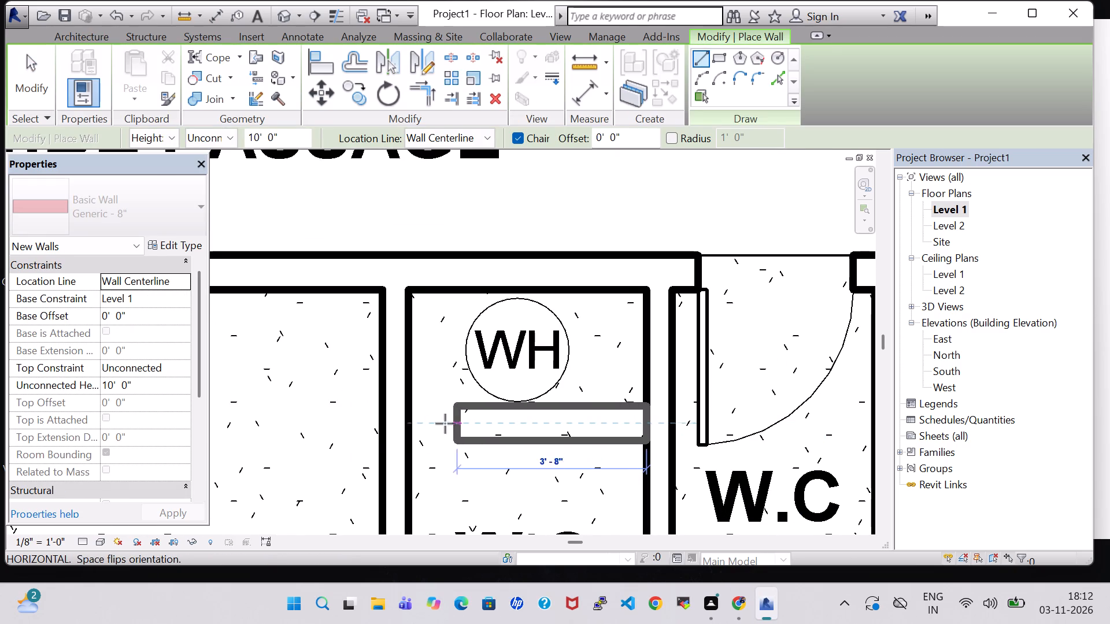
left_click(410, 426)
key("Escape")
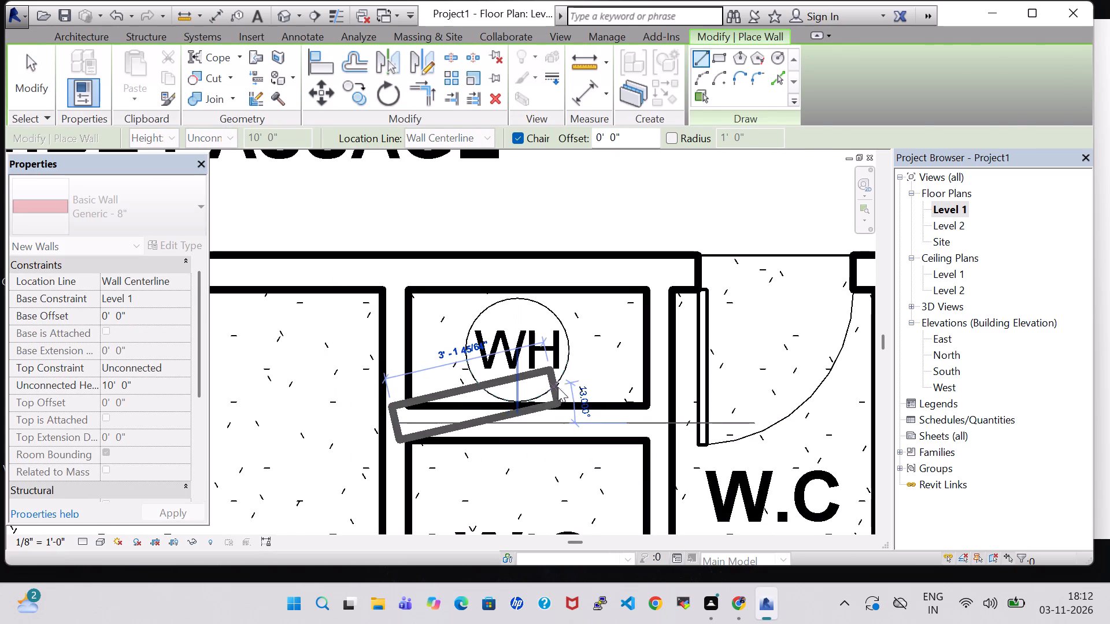
key("Escape")
Nudge the new partition wall away from the water heater to 3'-3" from the rear wall.
left_click(559, 423)
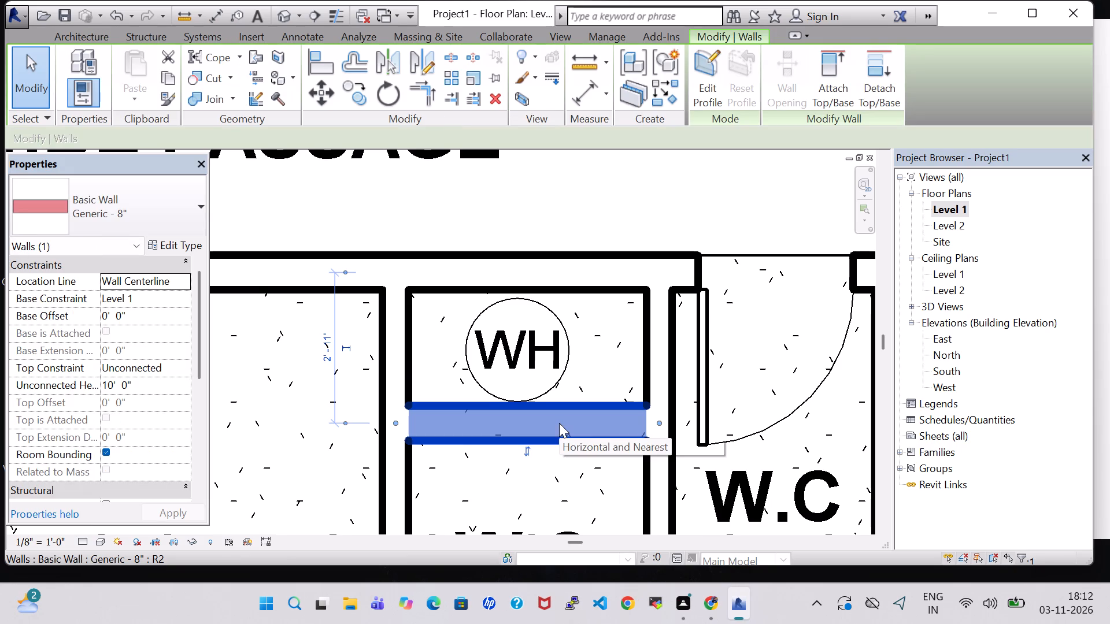
key("Down")
key("Down")
key("Down")
key("Down")
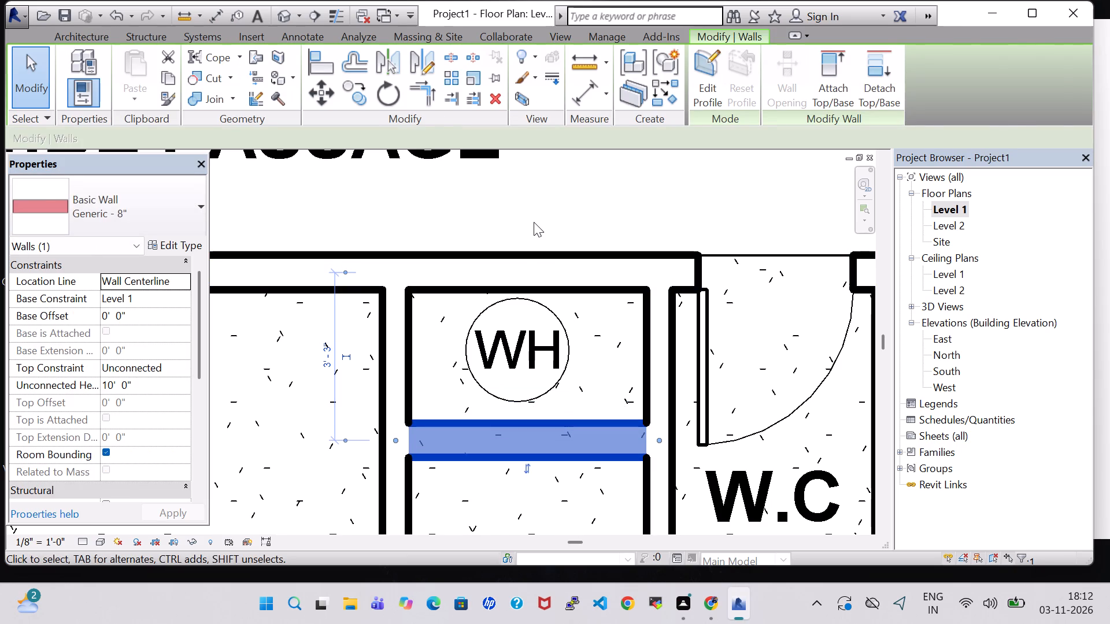
left_click(534, 220)
middle_click_drag(534, 213, 501, 166)
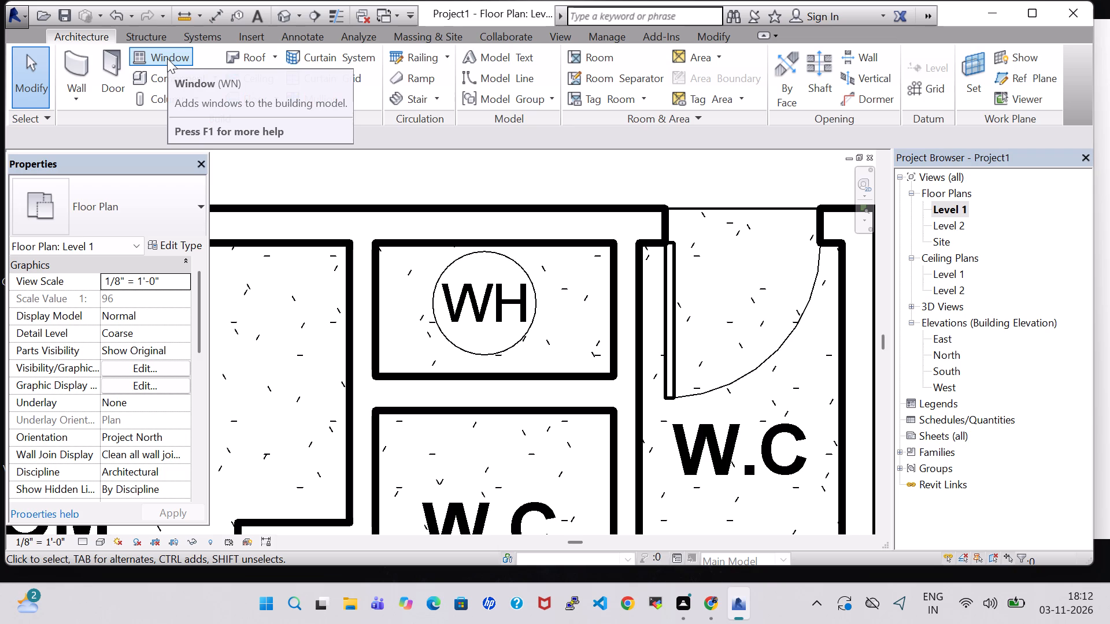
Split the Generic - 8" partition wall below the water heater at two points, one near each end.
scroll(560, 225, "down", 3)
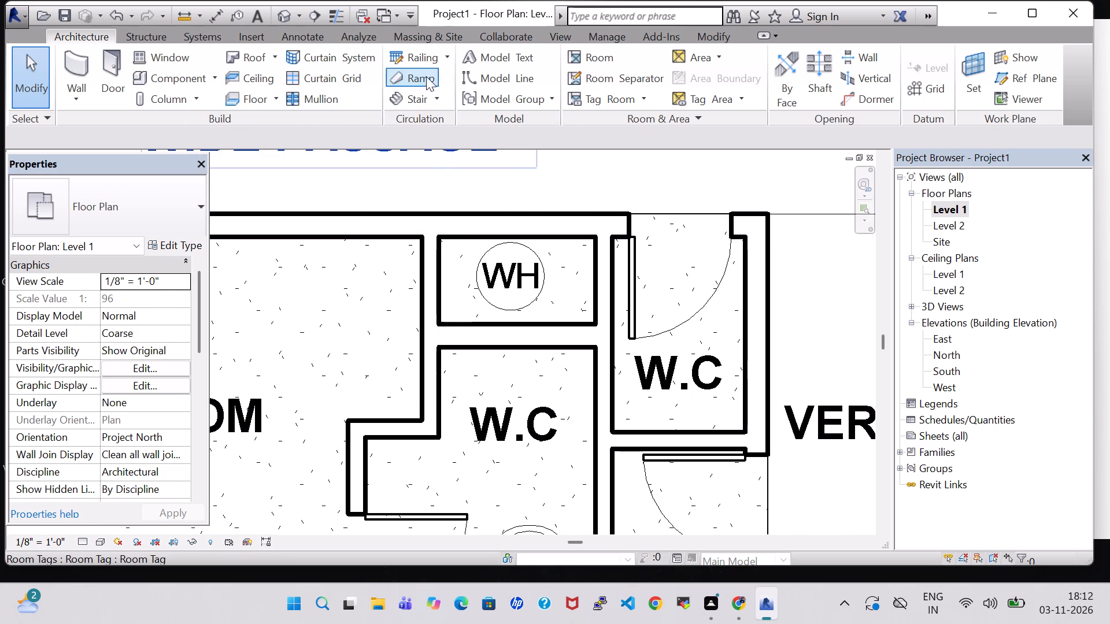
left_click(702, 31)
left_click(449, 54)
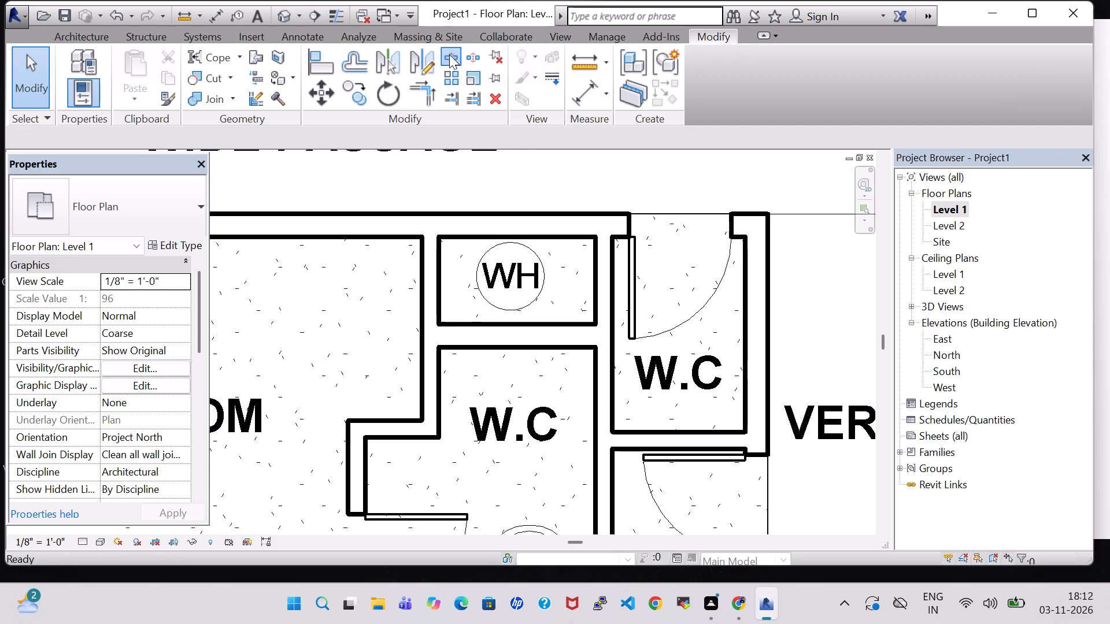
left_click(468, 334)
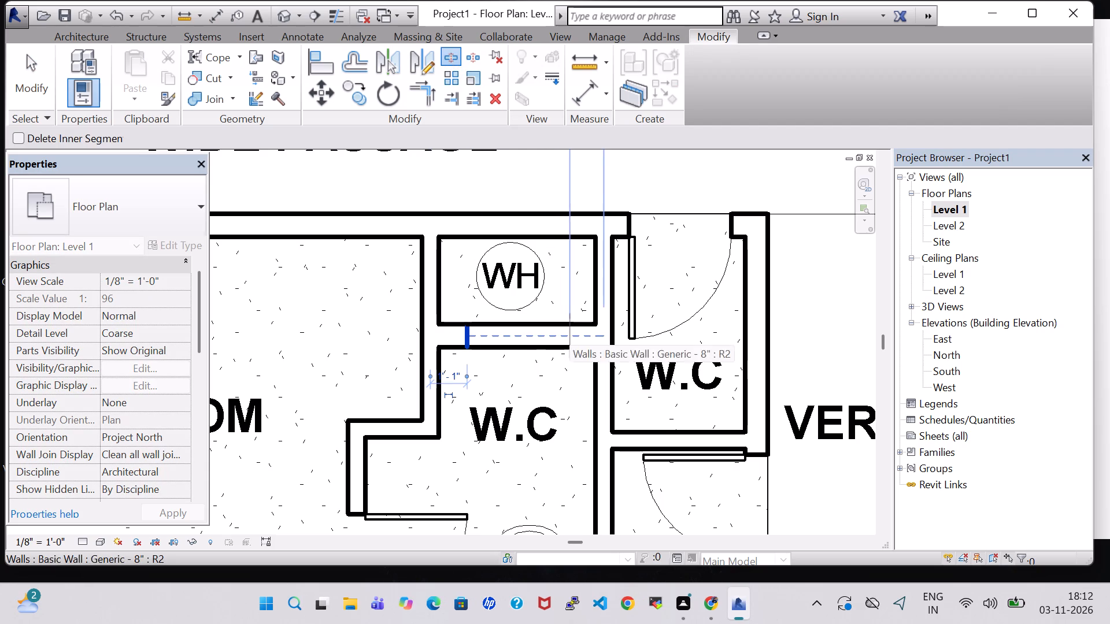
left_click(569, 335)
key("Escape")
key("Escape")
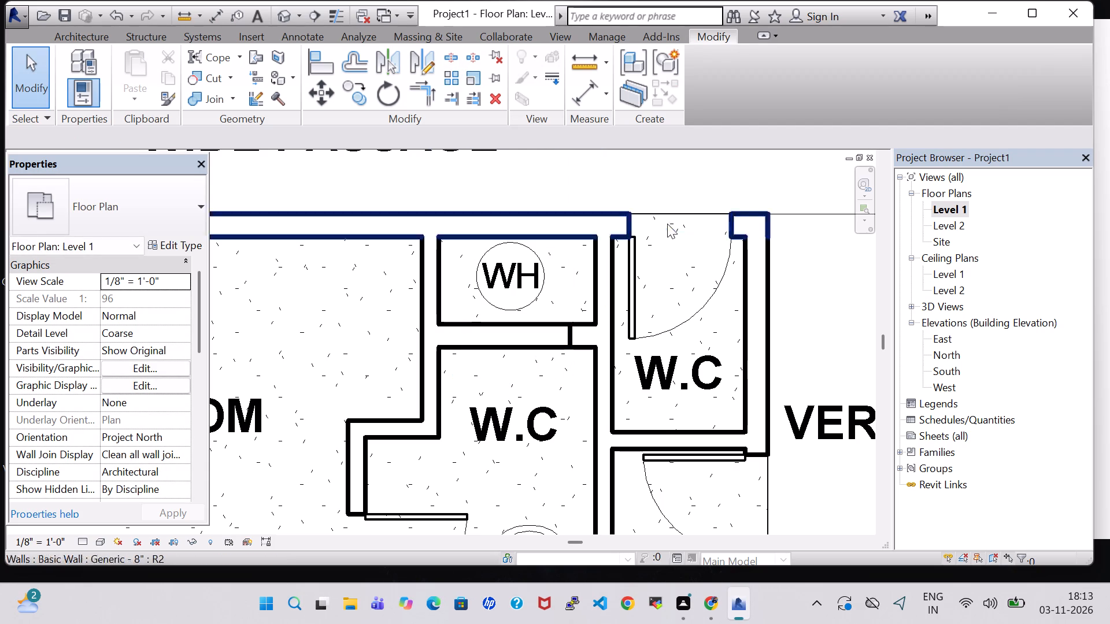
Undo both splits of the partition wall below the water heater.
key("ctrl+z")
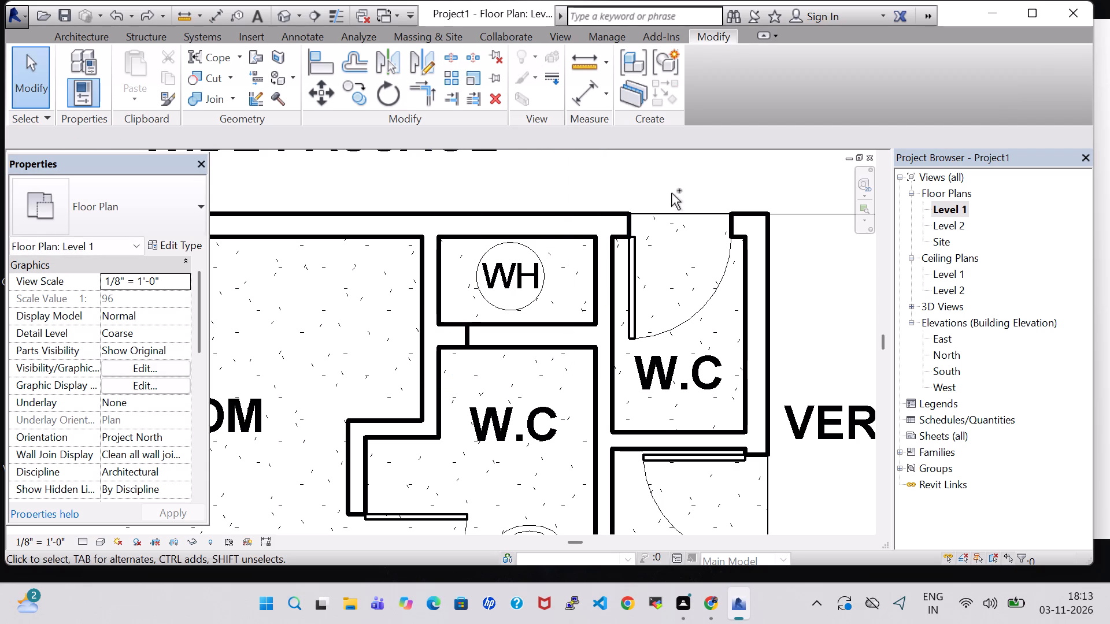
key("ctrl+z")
Delete the free-standing bathtub beside the BATH room tag.
scroll(481, 385, "down", 2)
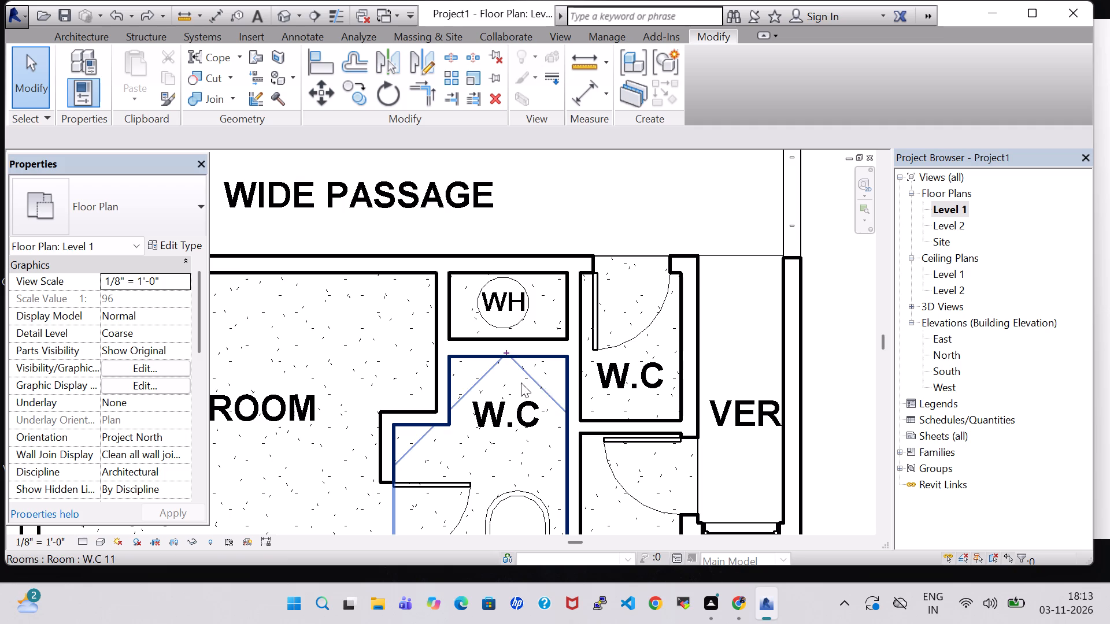
left_click(510, 381)
scroll(485, 412, "down", 2)
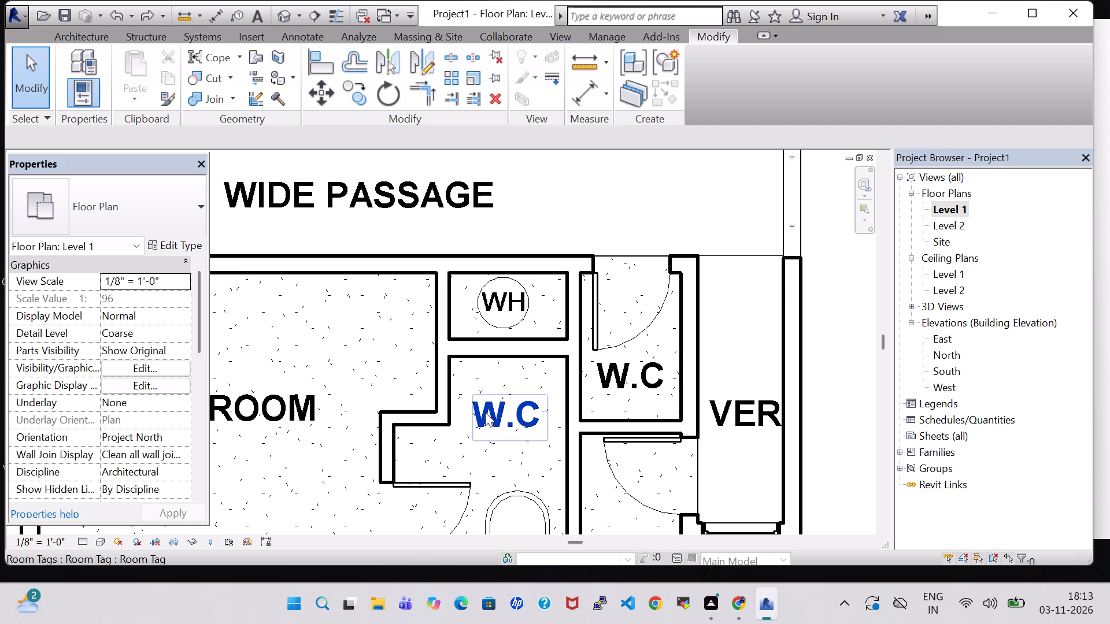
scroll(485, 412, "down", 1)
middle_click_drag(512, 434, 520, 347)
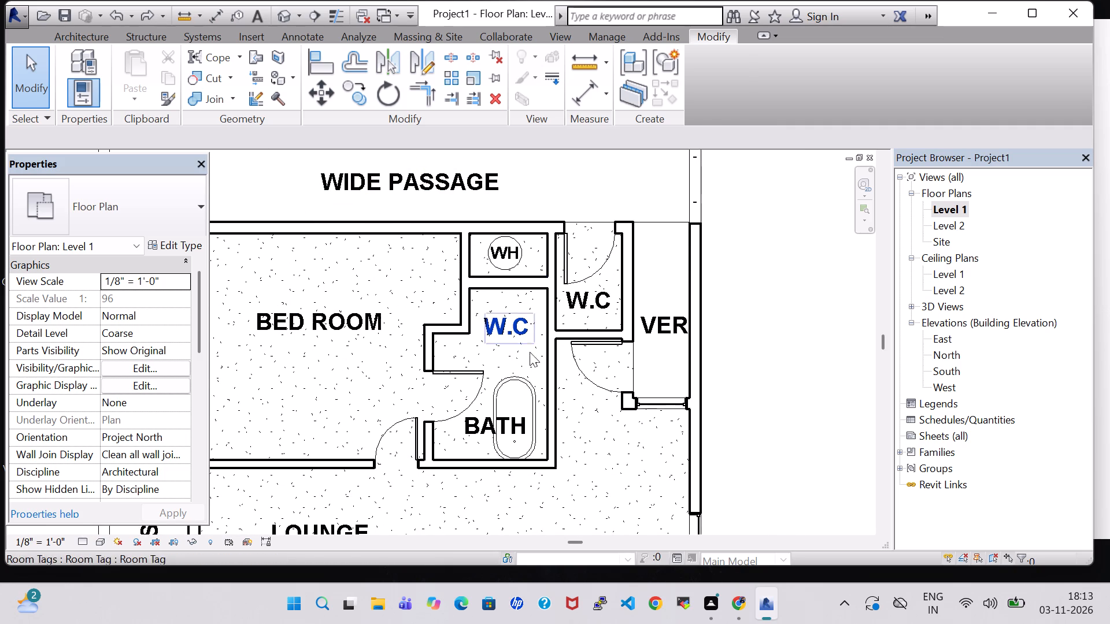
key("space")
left_click(519, 391)
key("space")
key("space")
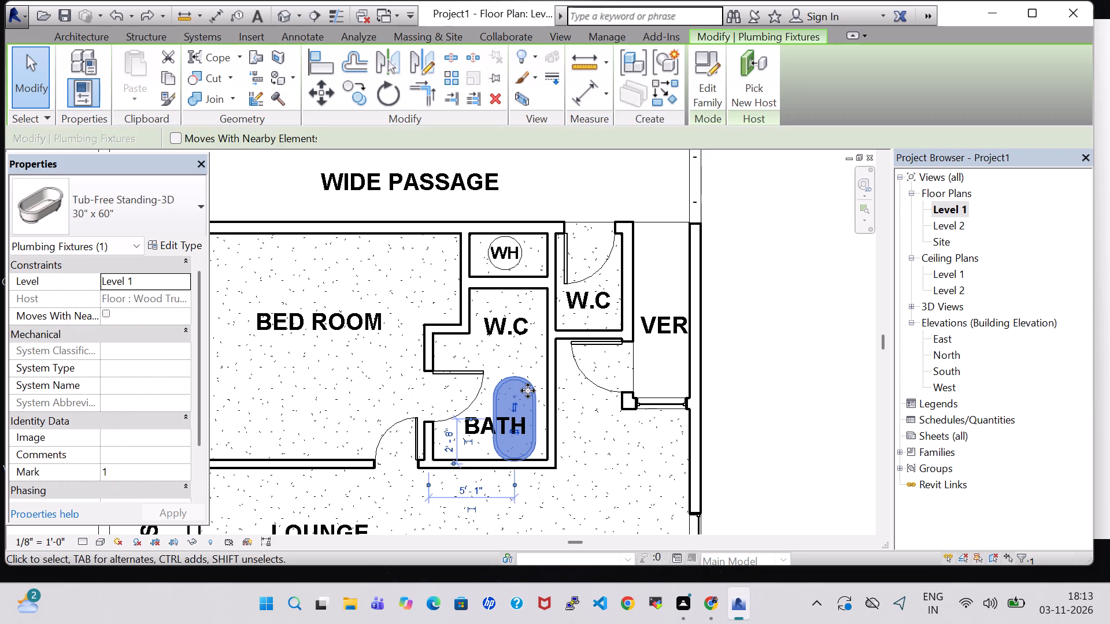
key("Delete")
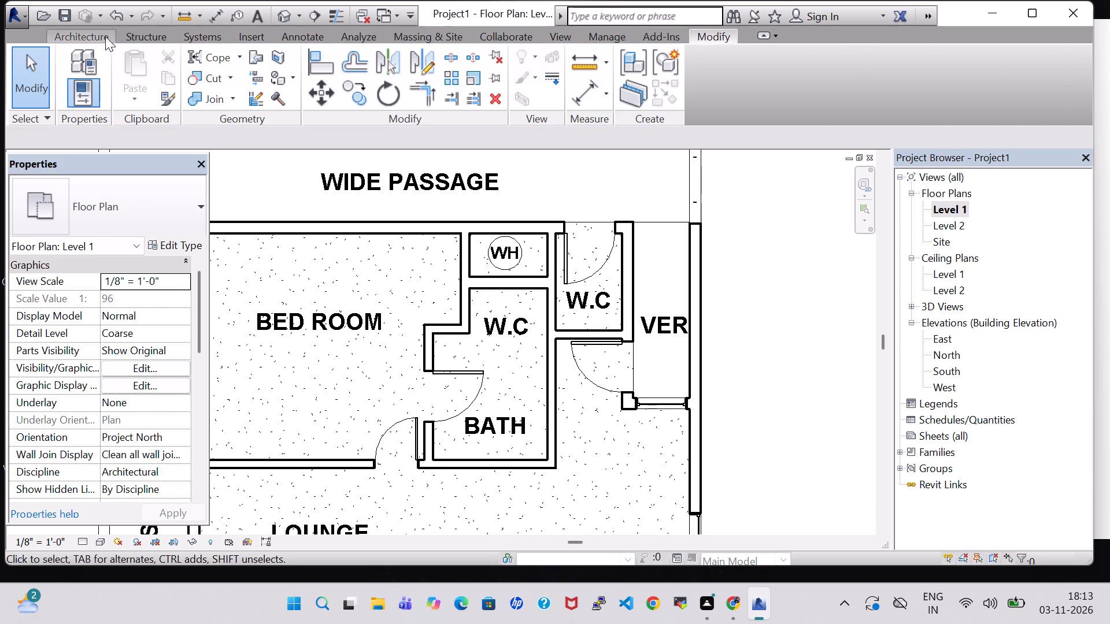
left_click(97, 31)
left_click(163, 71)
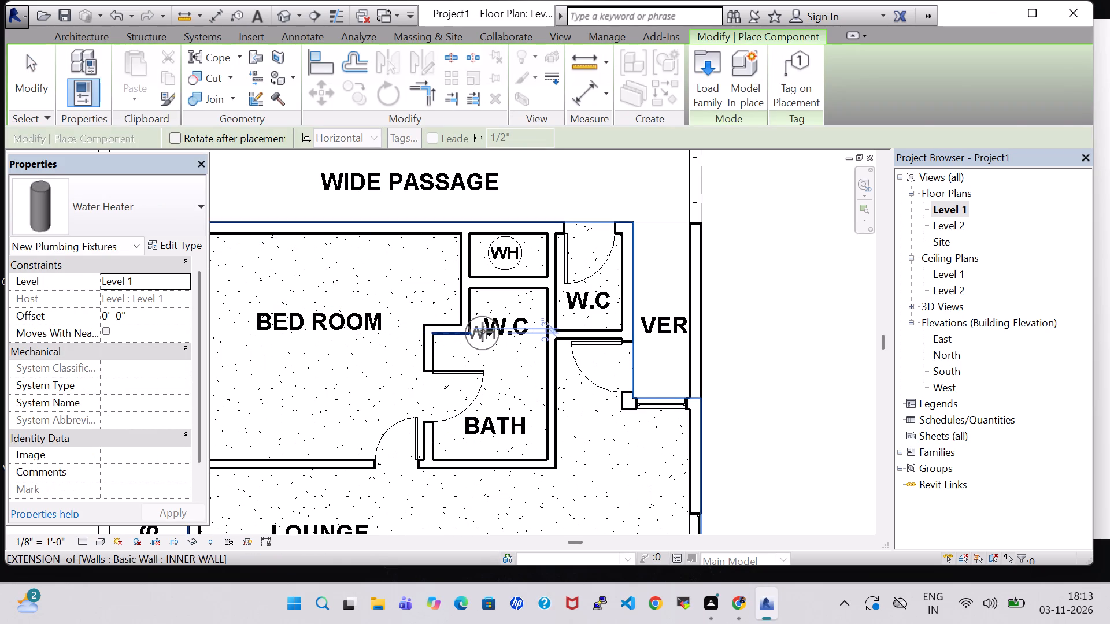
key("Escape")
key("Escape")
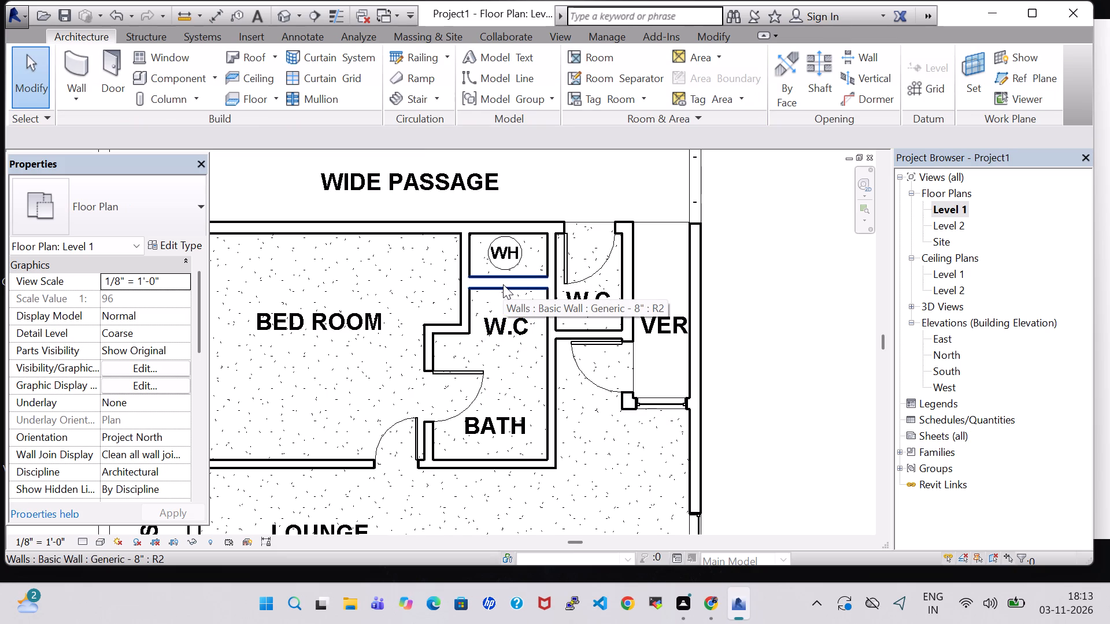
Delete the Generic - 8" partition wall between the water heater and the W.C tag.
left_click(503, 284)
key("Delete")
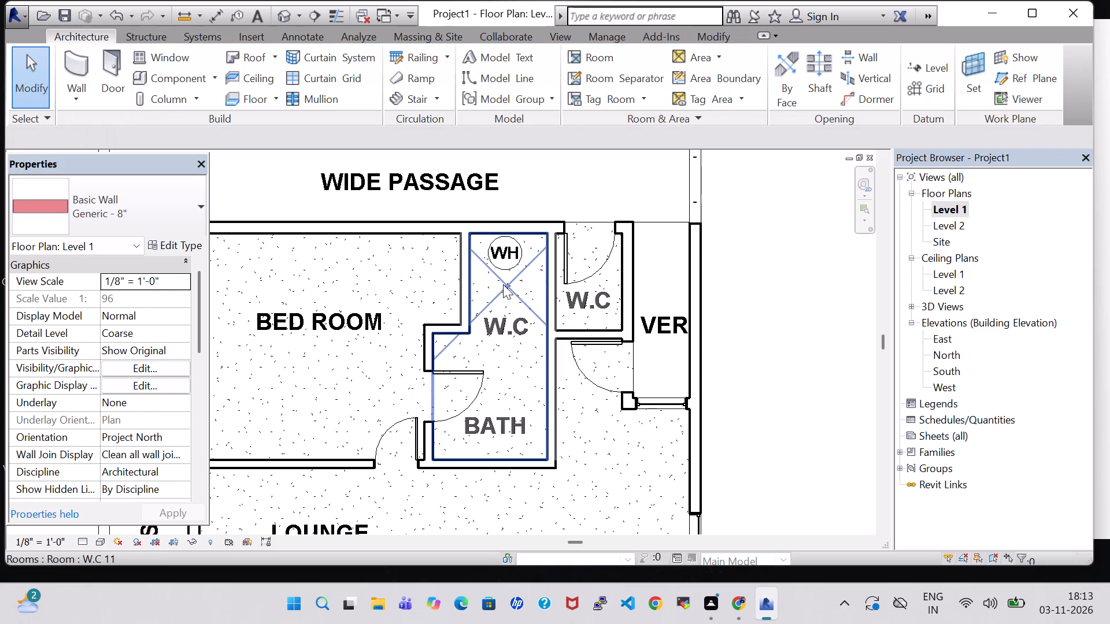
Place one Tub-Free Standing-3D 30" x 60" lengthwise below the water heater by the W.C tag, centred about 5'-9" from the rear wall.
left_click(166, 78)
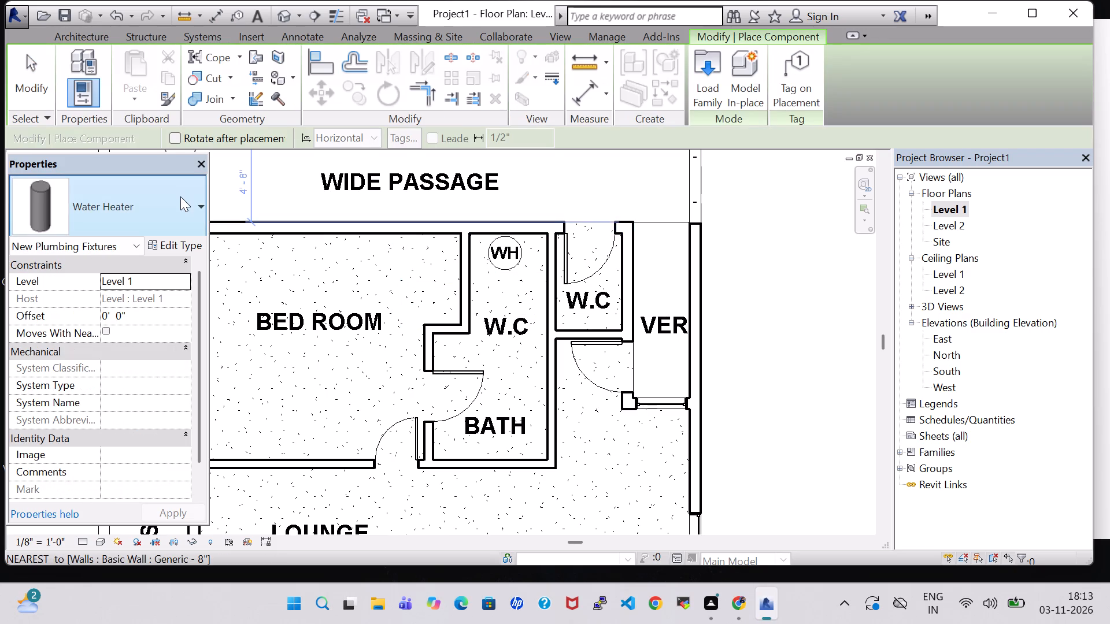
left_click(180, 197)
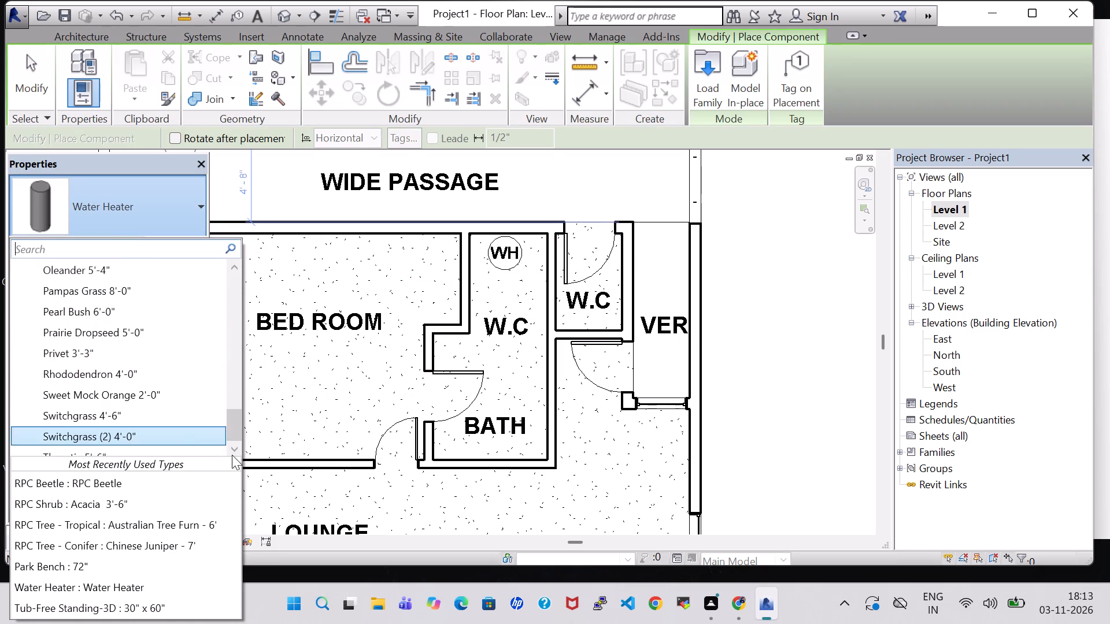
left_click(123, 607)
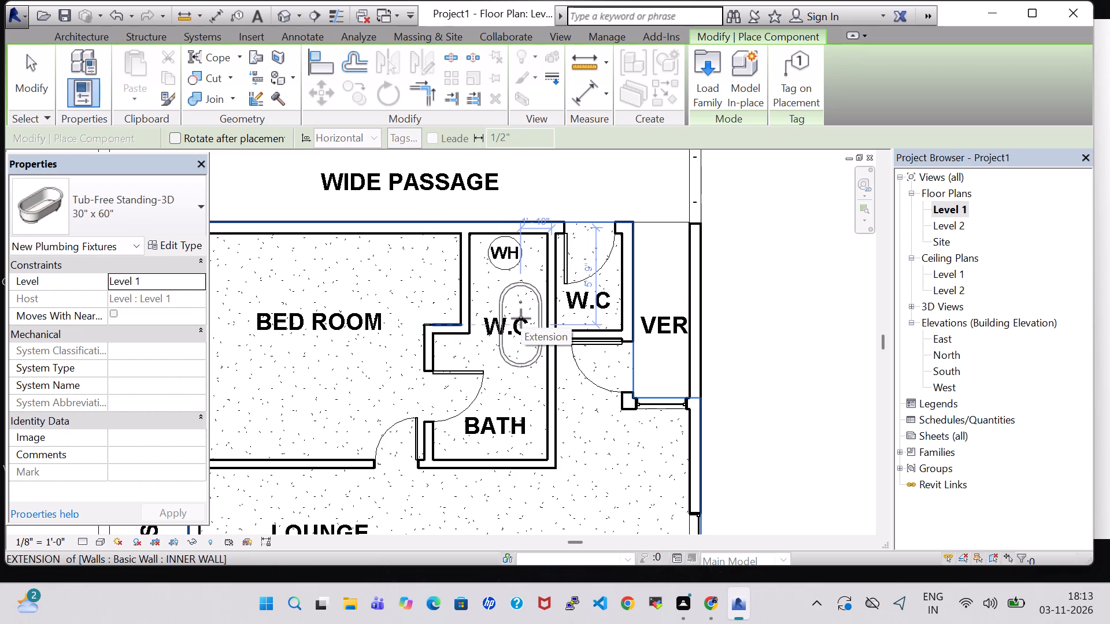
key("space")
key("space")
key("space")
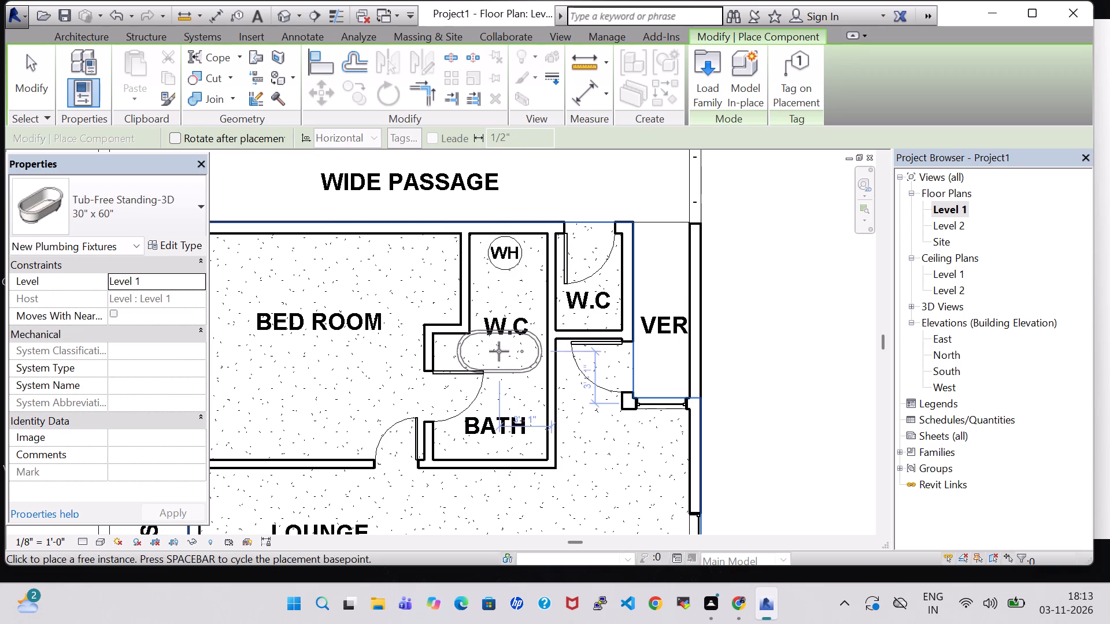
key("space")
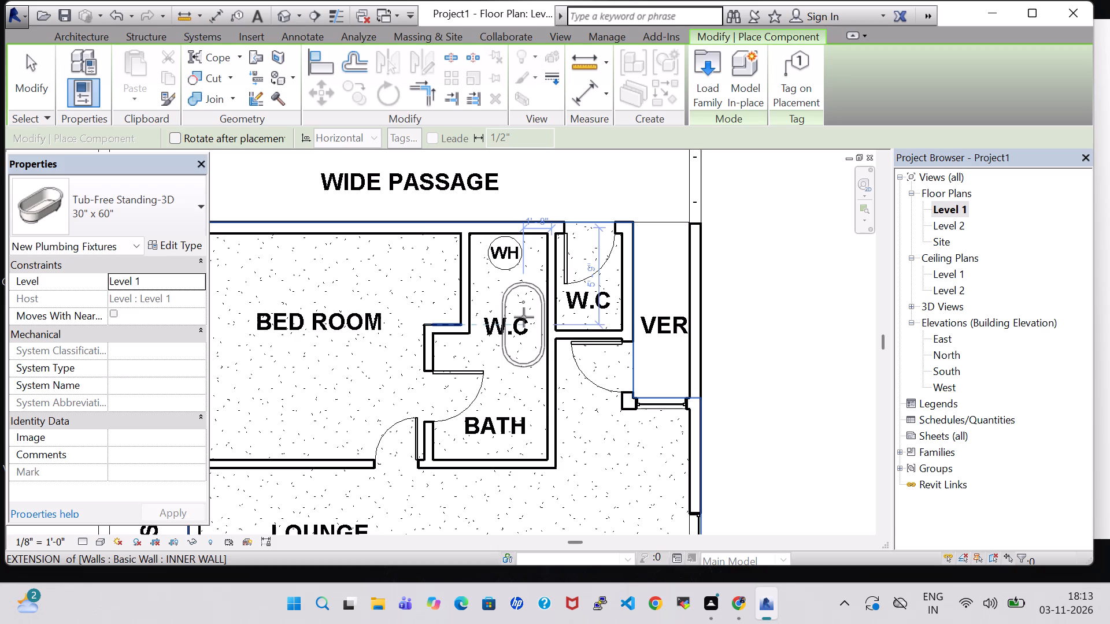
key("space")
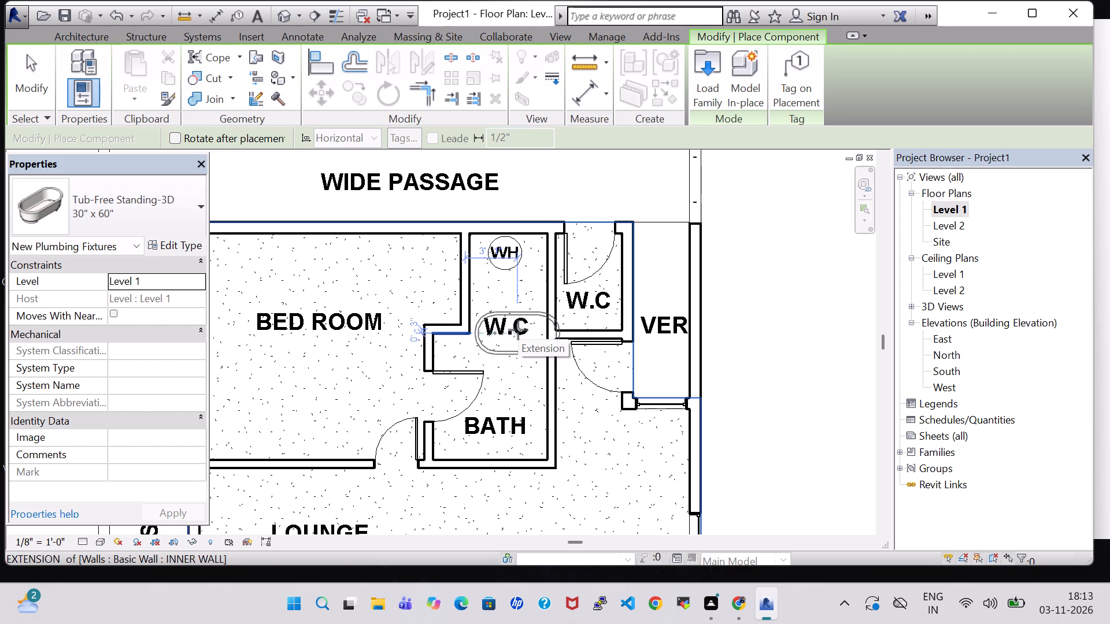
key("space")
key("space")
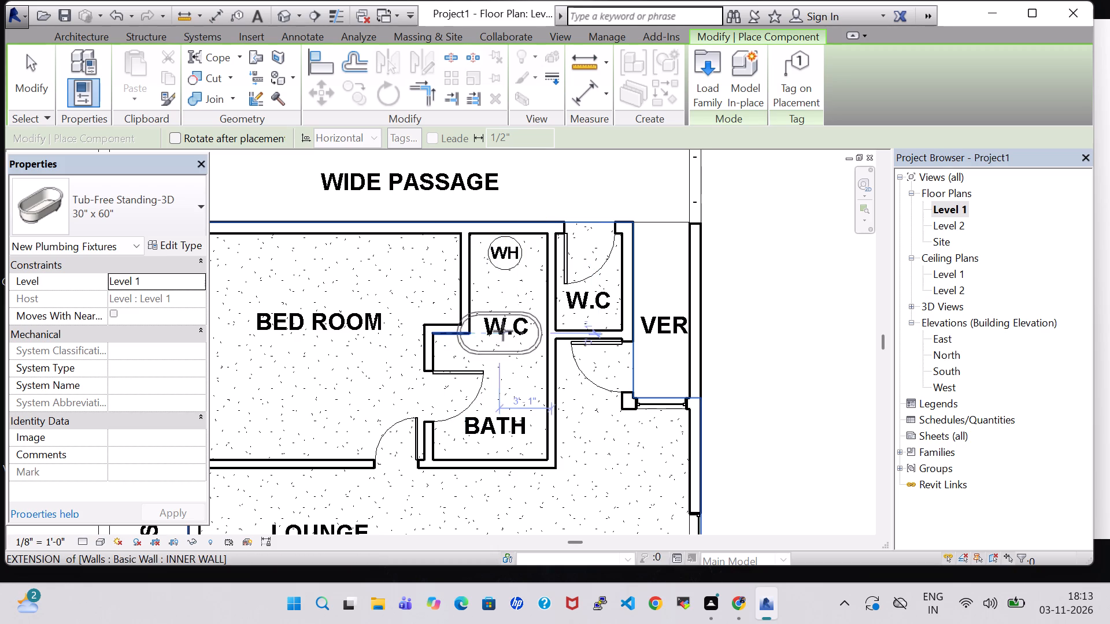
key("space")
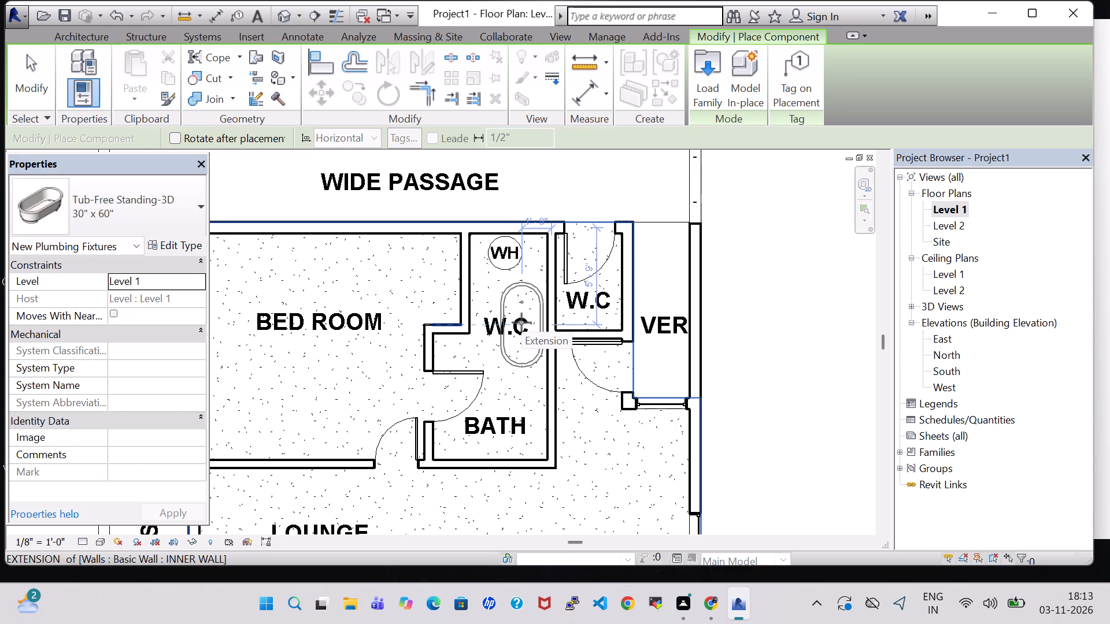
left_click(521, 322)
scroll(511, 376, "down", 2)
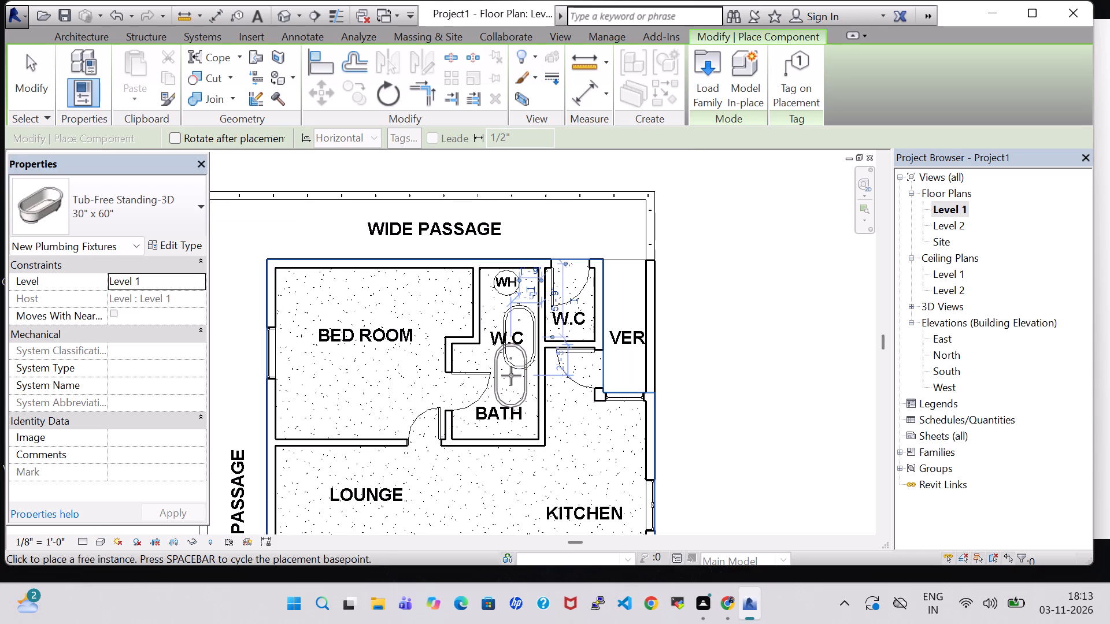
key("Escape")
key("Escape")
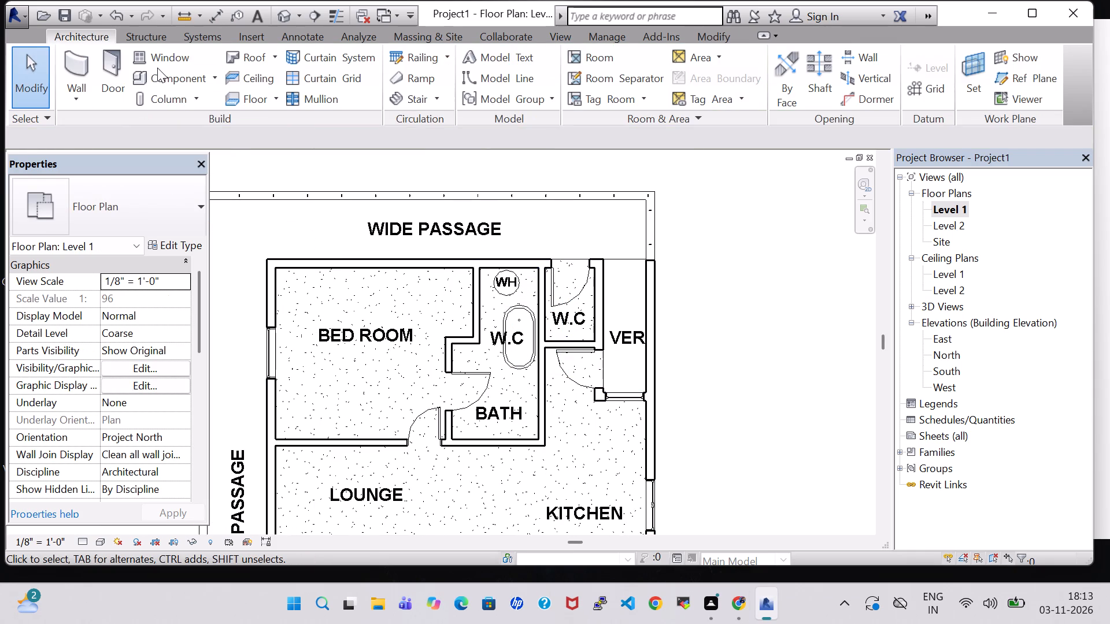
Load the Toilet-Domestic-3D family from the Water Closets folder of the architectural plumbing library.
left_click(162, 73)
left_click(700, 82)
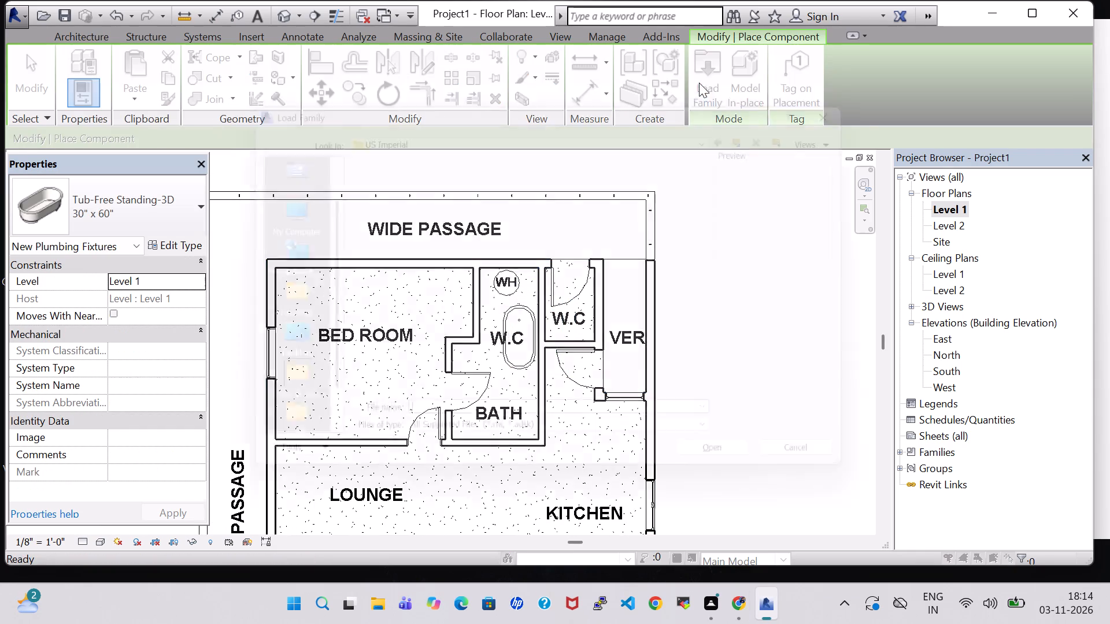
scroll(547, 314, "down", 2)
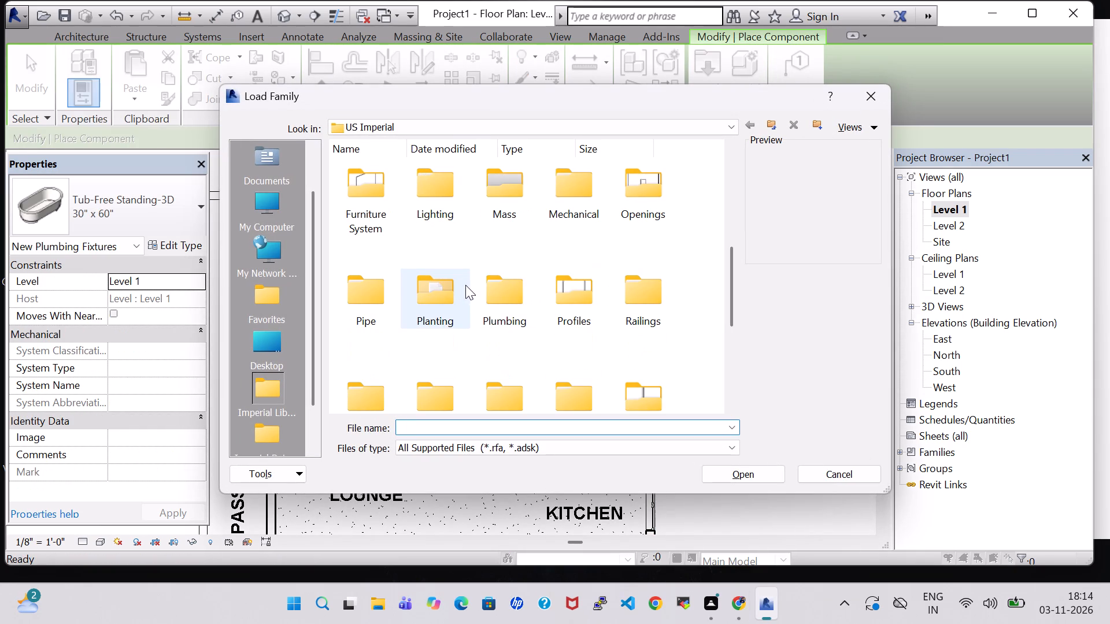
double_click(496, 296)
double_click(385, 200)
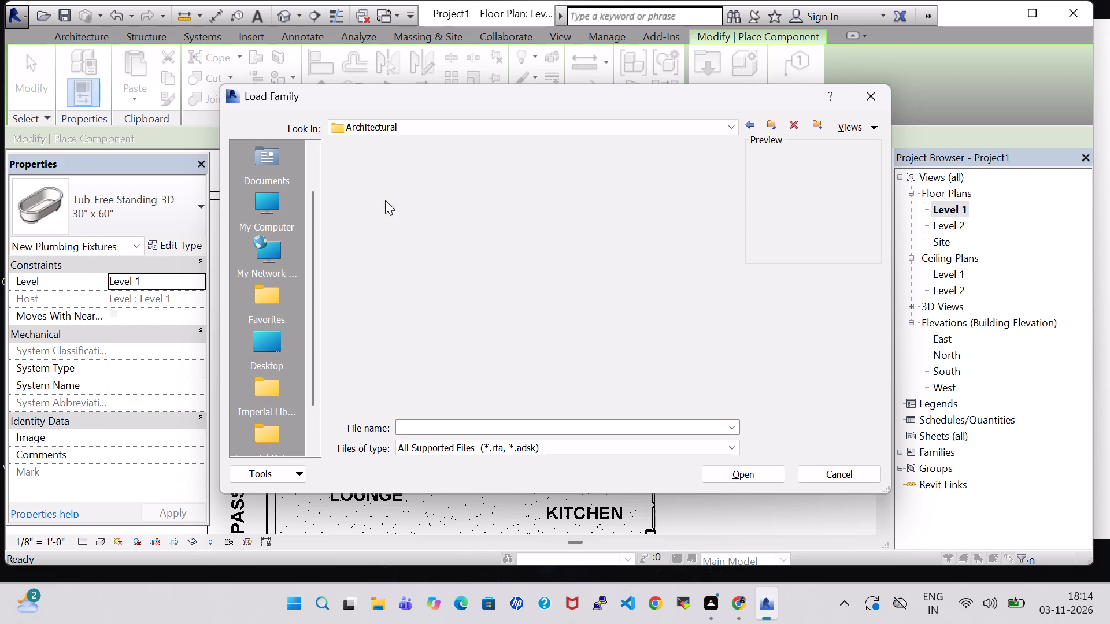
double_click(432, 187)
double_click(436, 303)
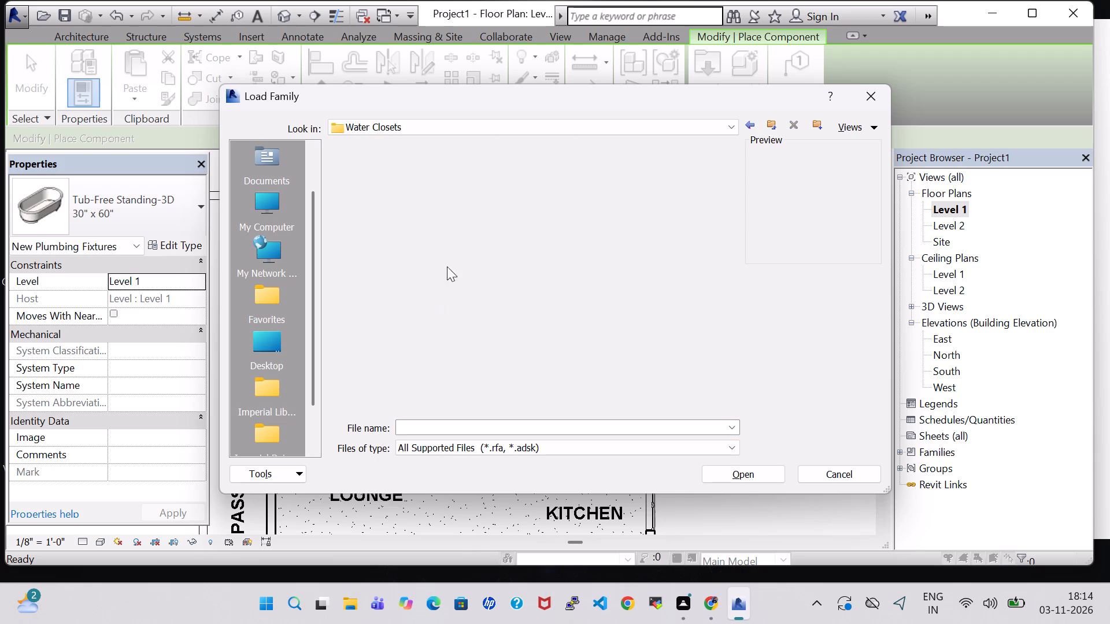
left_click(606, 196)
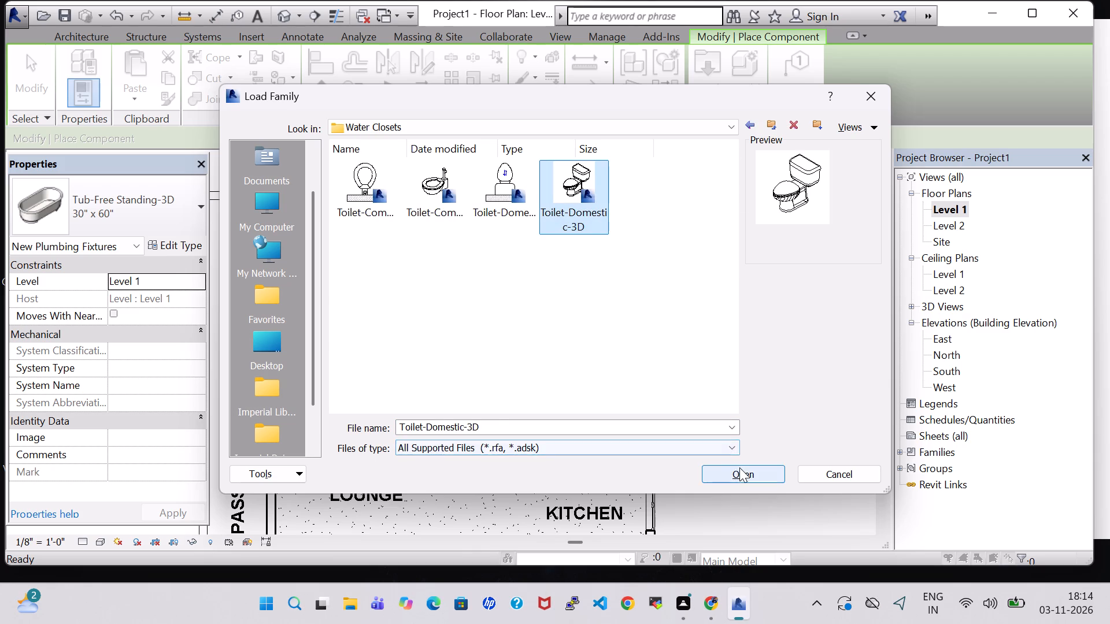
left_click(739, 467)
Place one toilet beside the BATH tag, its tank turned against the short wall next to the bathroom door, about 6'-3" from the wall jog.
scroll(475, 410, "up", 4)
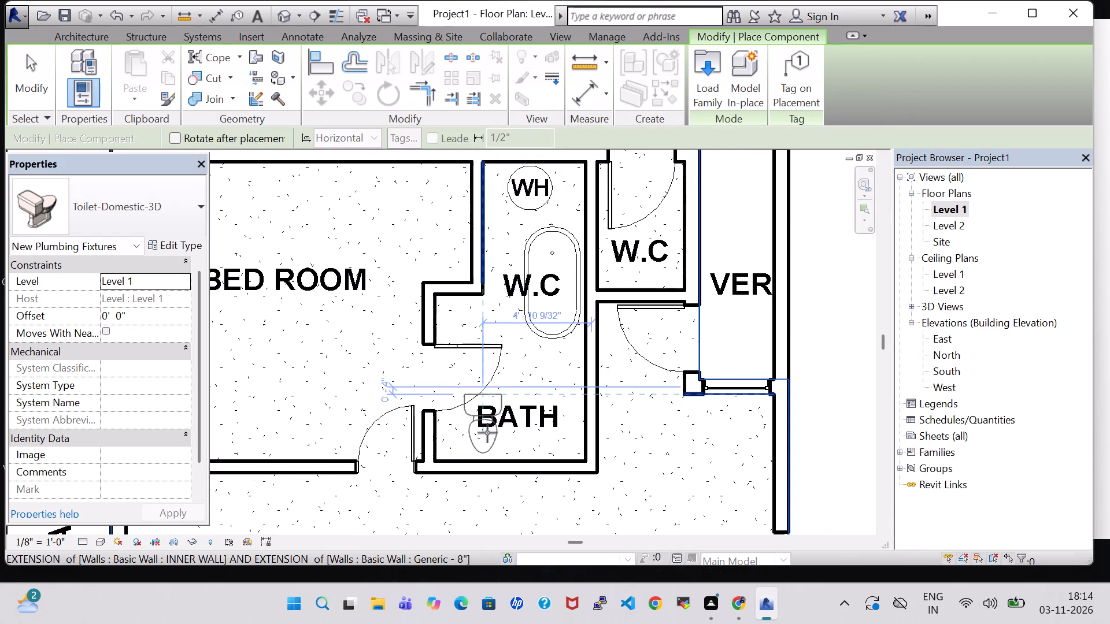
key("space")
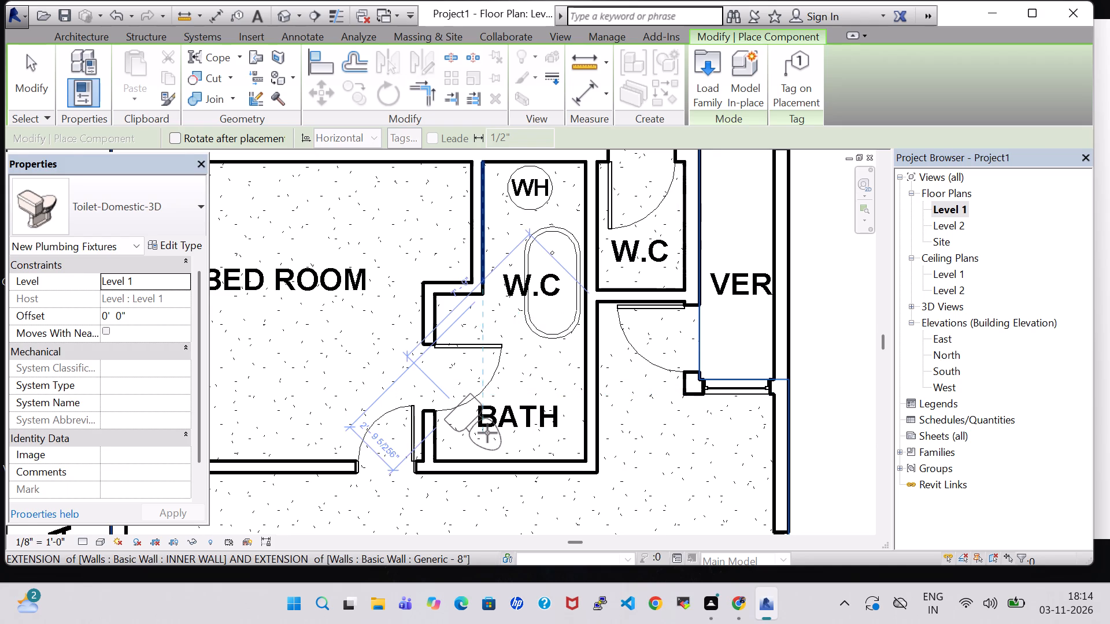
scroll(487, 433, "up", 5)
key("space")
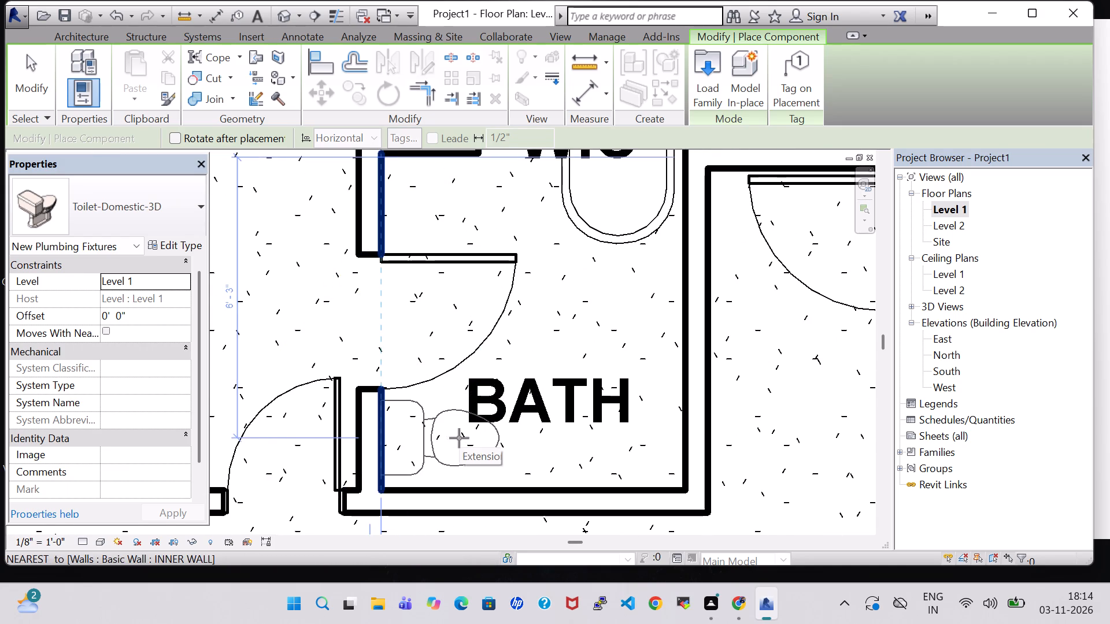
left_click(459, 438)
scroll(590, 377, "down", 3)
key("Escape")
key("Escape")
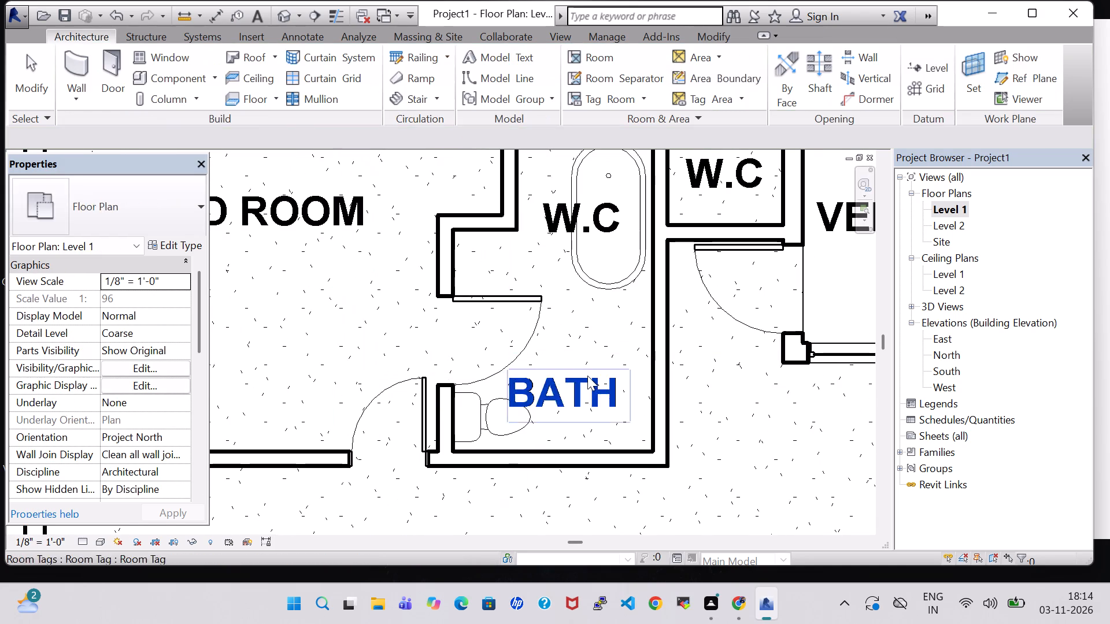
key("Escape")
Load the Sink Vanity-Square family from the Sinks folder of the architectural plumbing fixtures library.
left_click(164, 79)
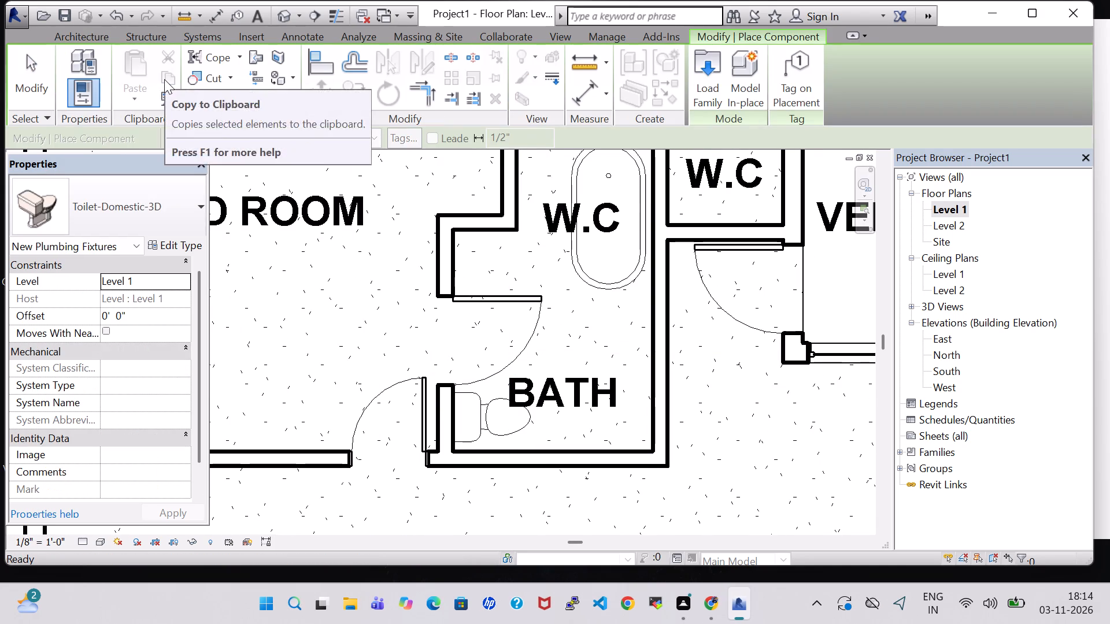
left_click(704, 56)
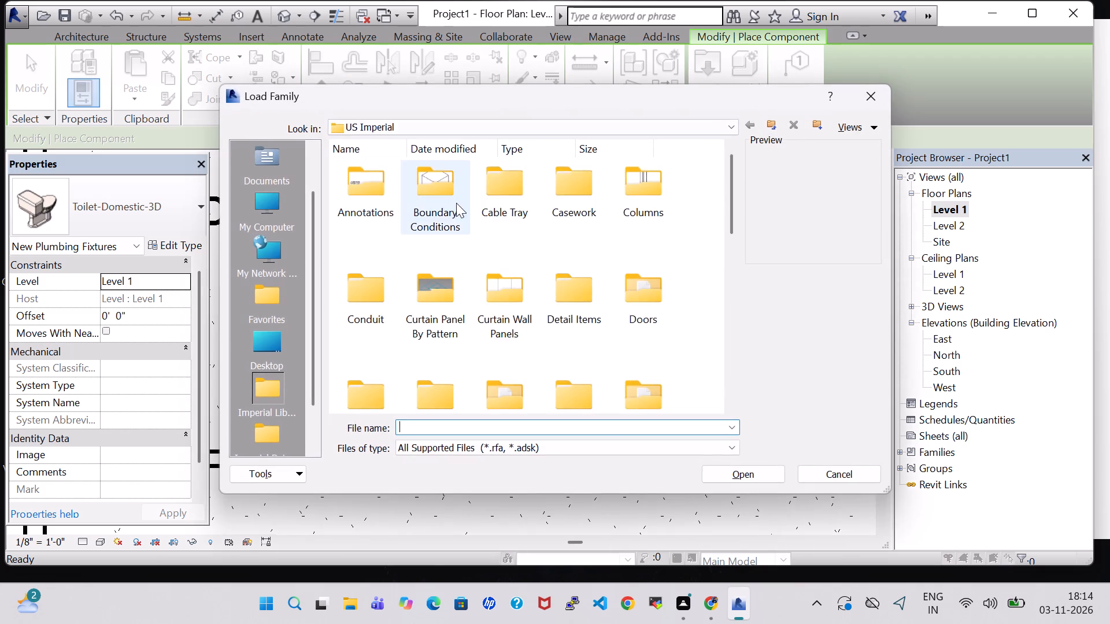
scroll(459, 209, "down", 3)
scroll(528, 263, "up", 1)
double_click(527, 312)
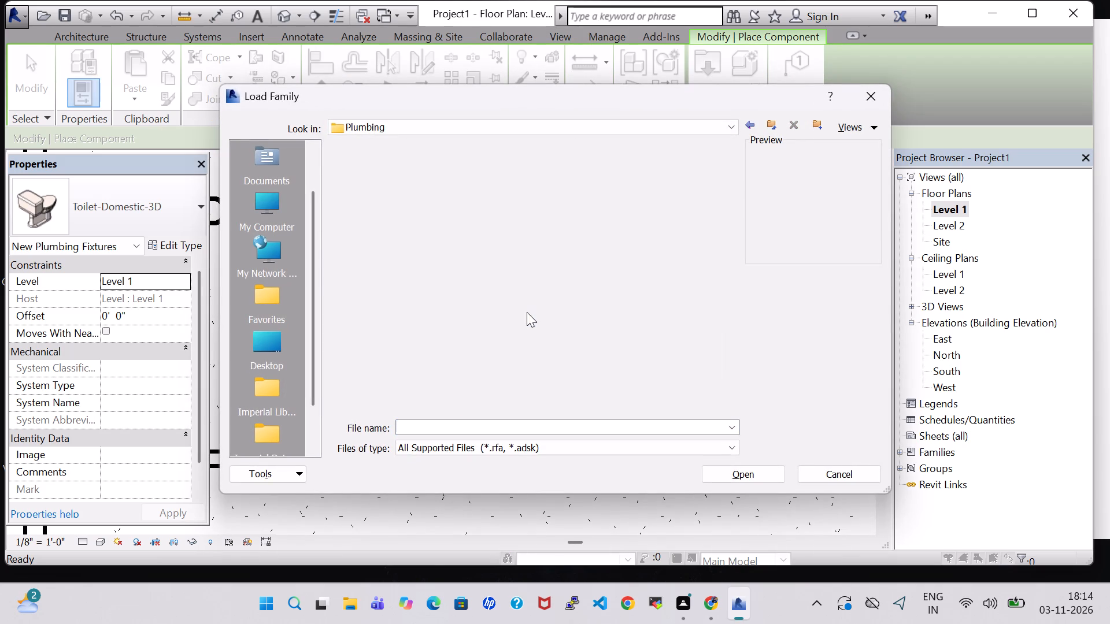
double_click(382, 194)
double_click(453, 183)
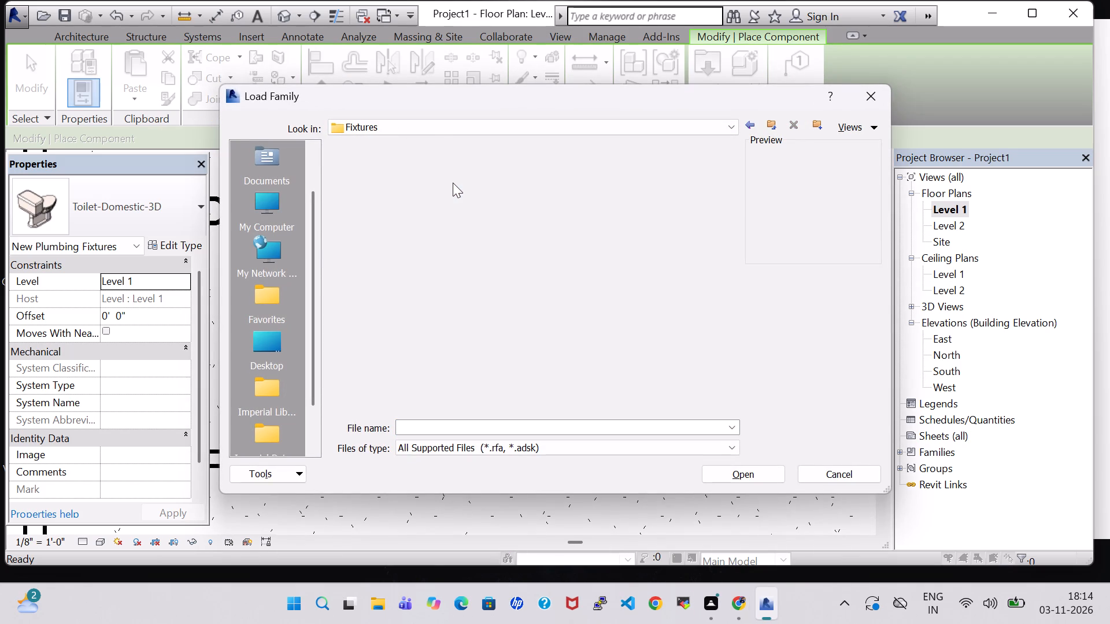
double_click(662, 207)
double_click(660, 191)
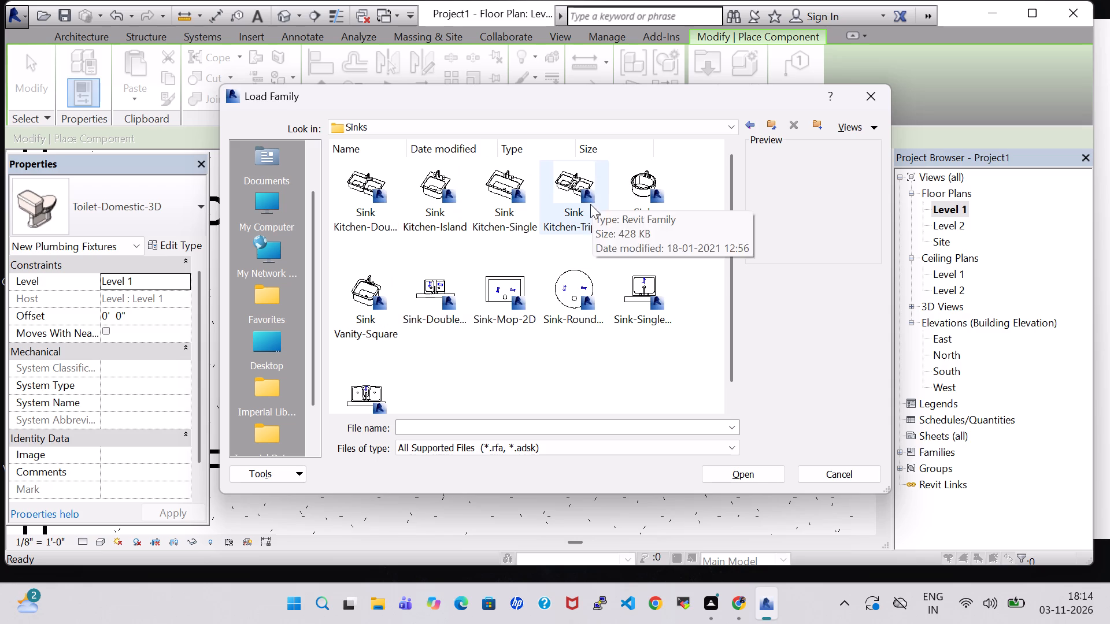
left_click(366, 300)
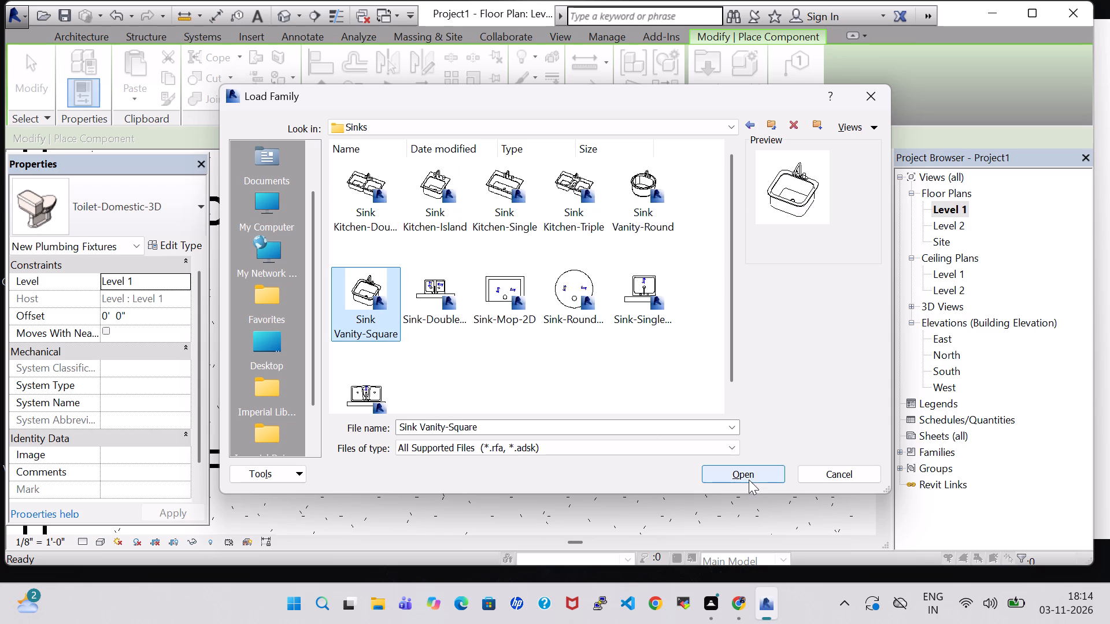
left_click(749, 480)
Place one 20" x 18" Sink Vanity-Square against the bathroom wall opposite the toilet, faucet towards the wall, about 2'-7" from the lounge-side wall.
key("space")
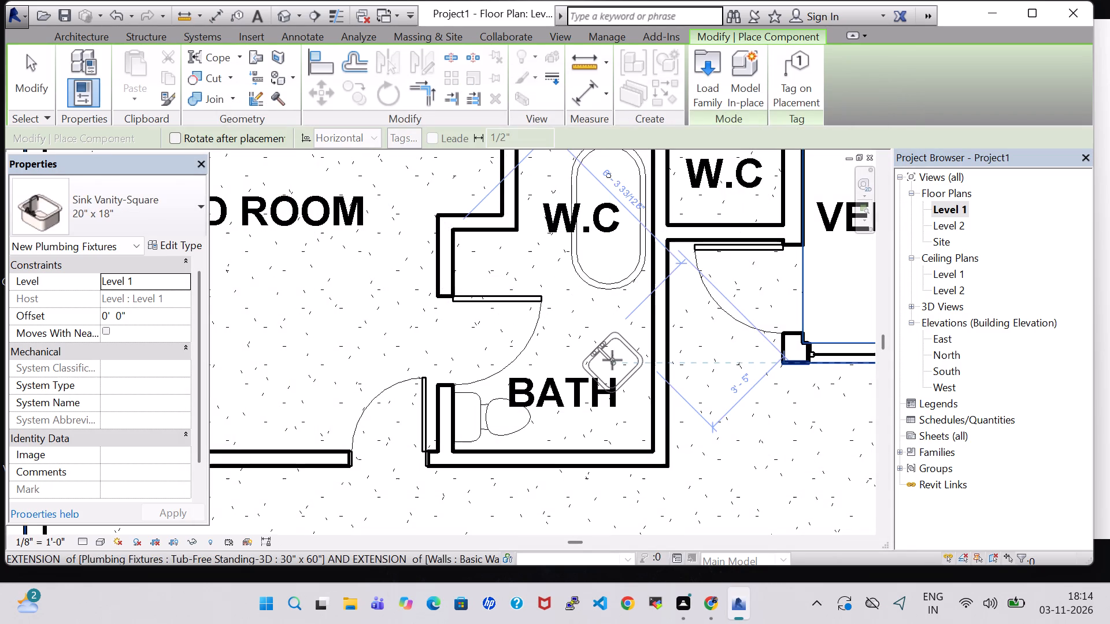
key("space")
key("space")
key("space")
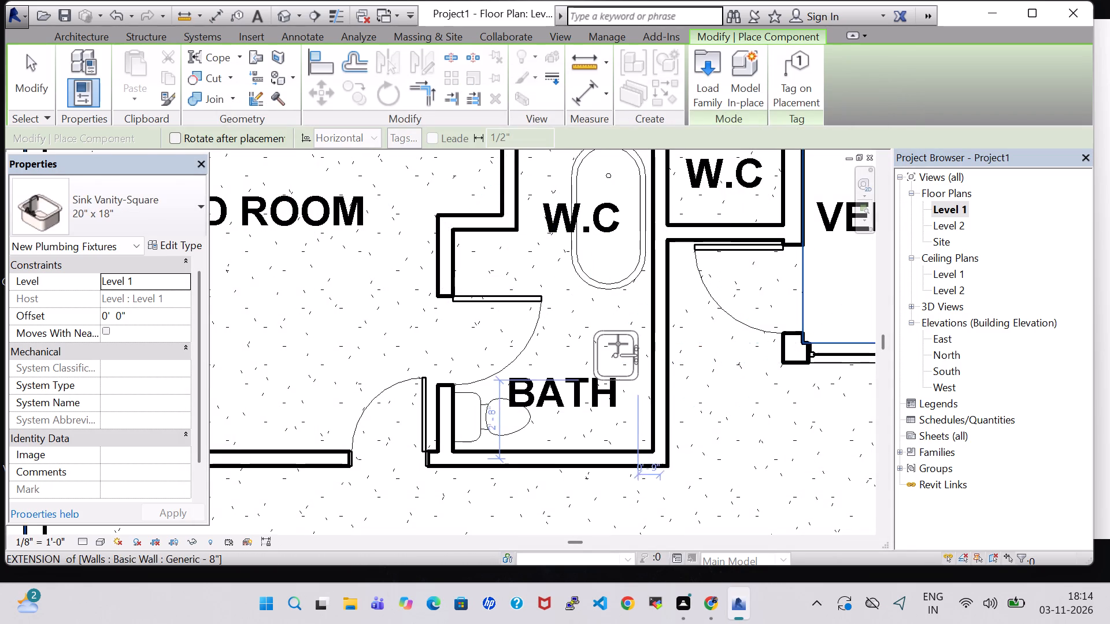
scroll(618, 342, "up", 3)
left_click(631, 366)
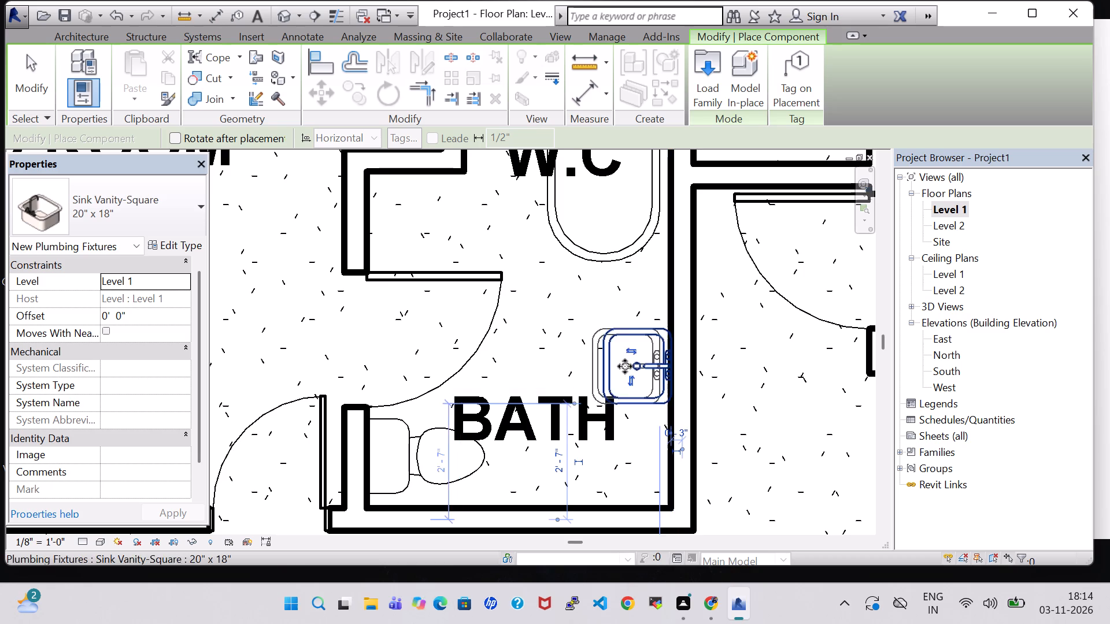
scroll(564, 333, "down", 4)
key("Escape")
key("Escape")
Draw a Generic - 8" wall stub 3'-0" long between the water heater and the bathtub, starting from the wall shared with the adjoining W.C.
scroll(560, 336, "down", 2)
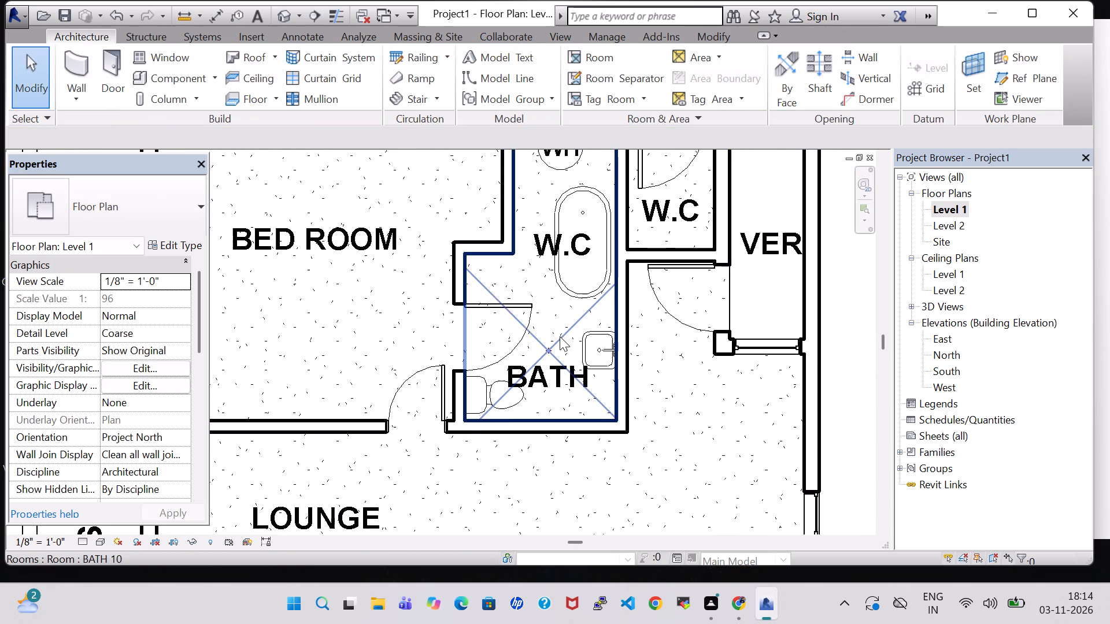
scroll(560, 336, "down", 3)
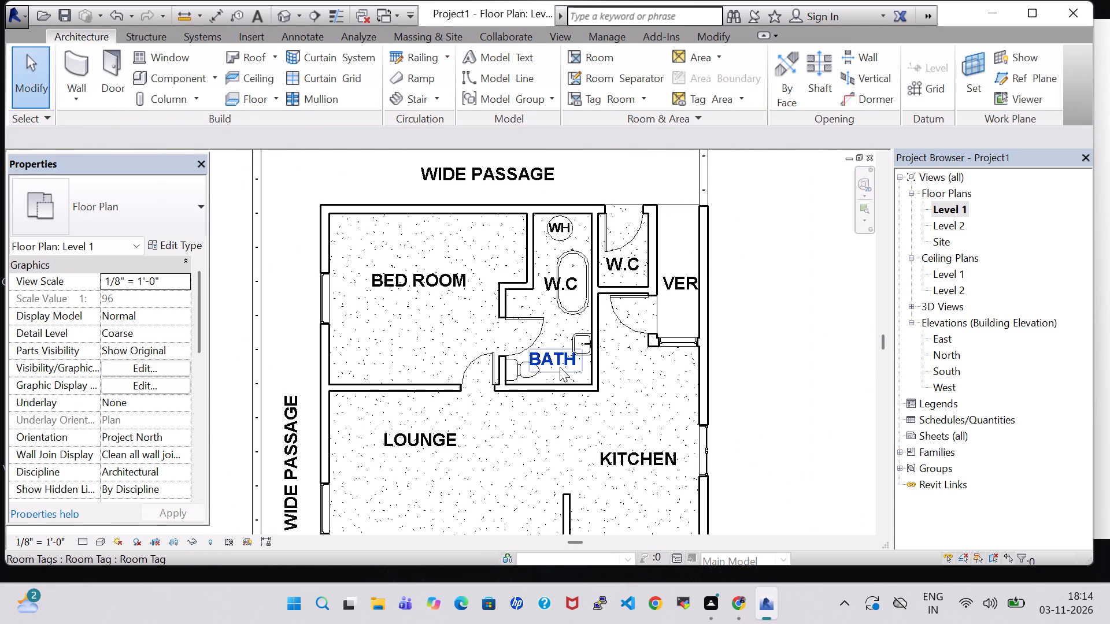
middle_click_drag(555, 339, 519, 371)
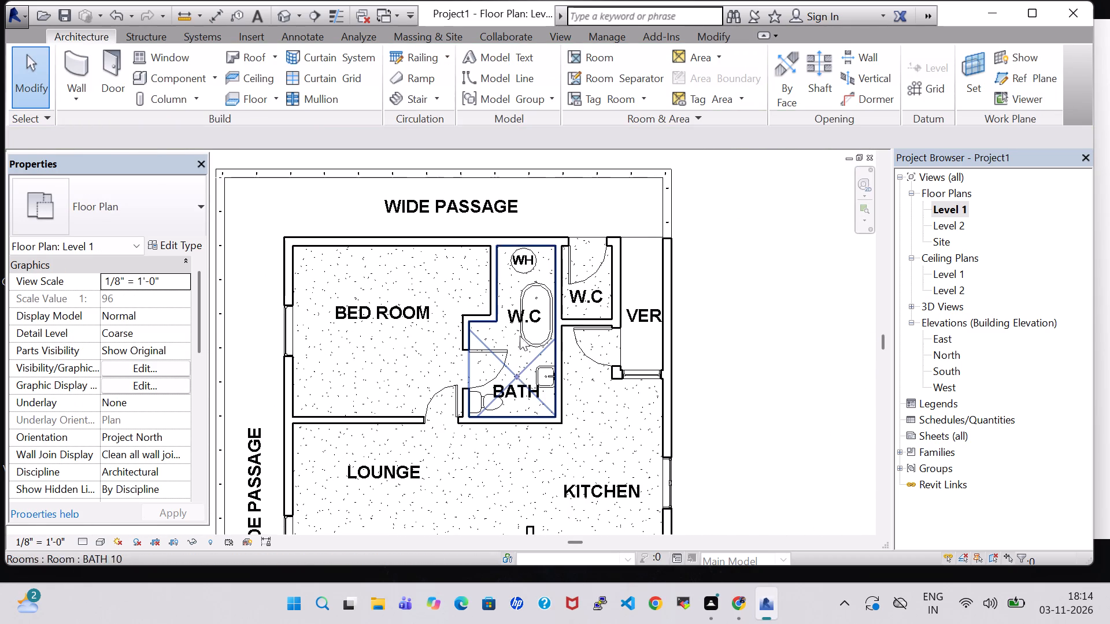
left_click(73, 66)
scroll(612, 318, "up", 5)
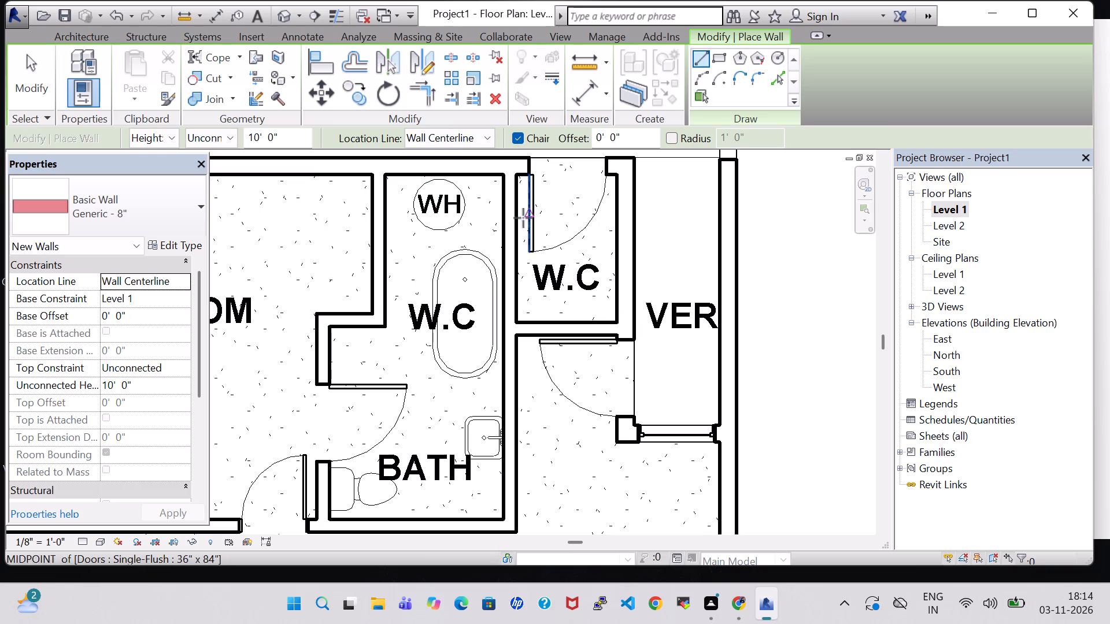
left_click(505, 240)
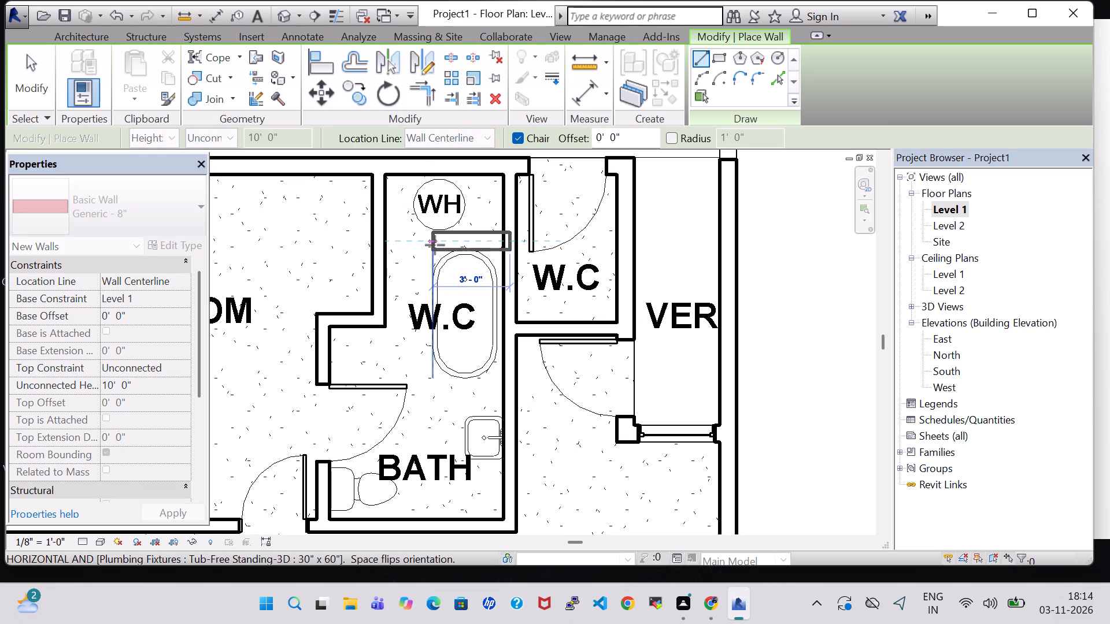
left_click(435, 245)
key("Escape")
key("Escape")
key("Escape")
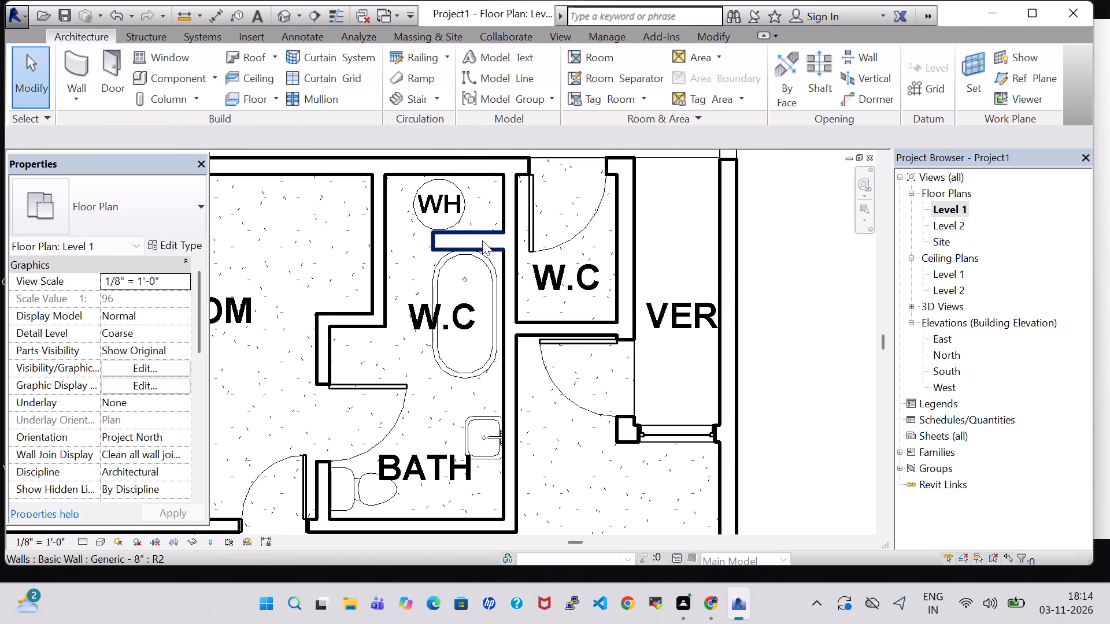
Change the new stub wall between the water heater and bathtub to a thinner basic wall type, like the neighbouring interior walls.
left_click(481, 240)
left_click(111, 207)
left_click(76, 439)
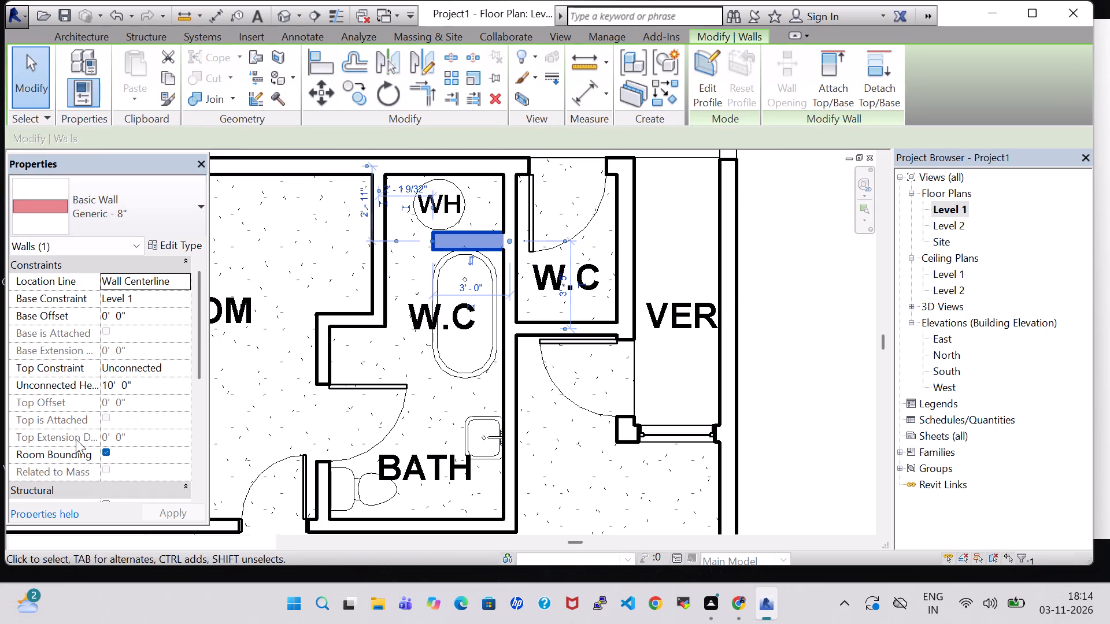
left_click(780, 298)
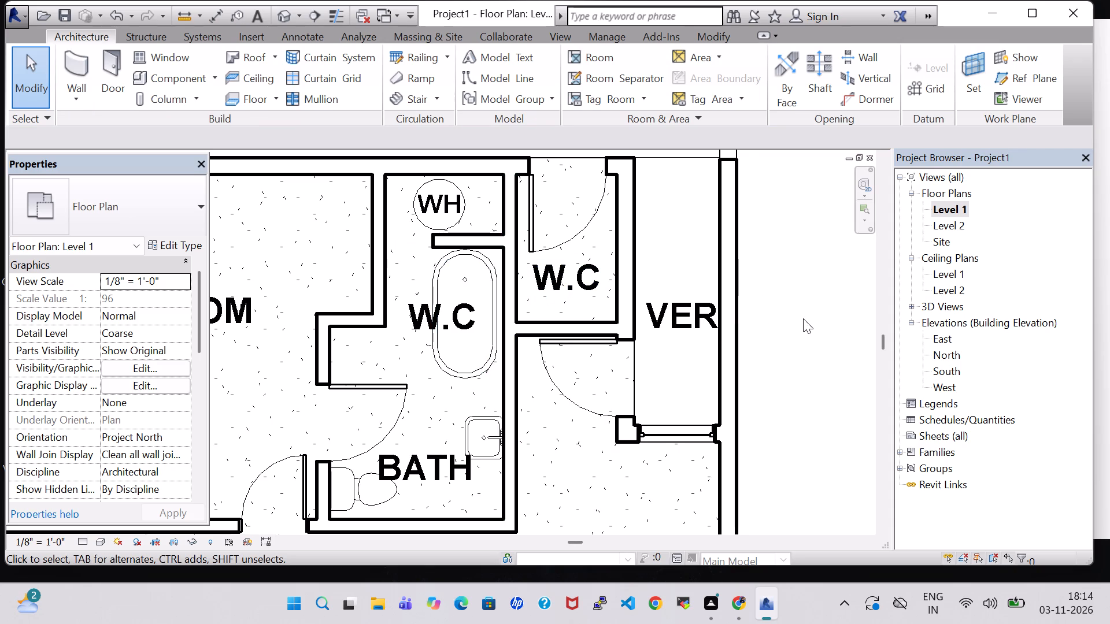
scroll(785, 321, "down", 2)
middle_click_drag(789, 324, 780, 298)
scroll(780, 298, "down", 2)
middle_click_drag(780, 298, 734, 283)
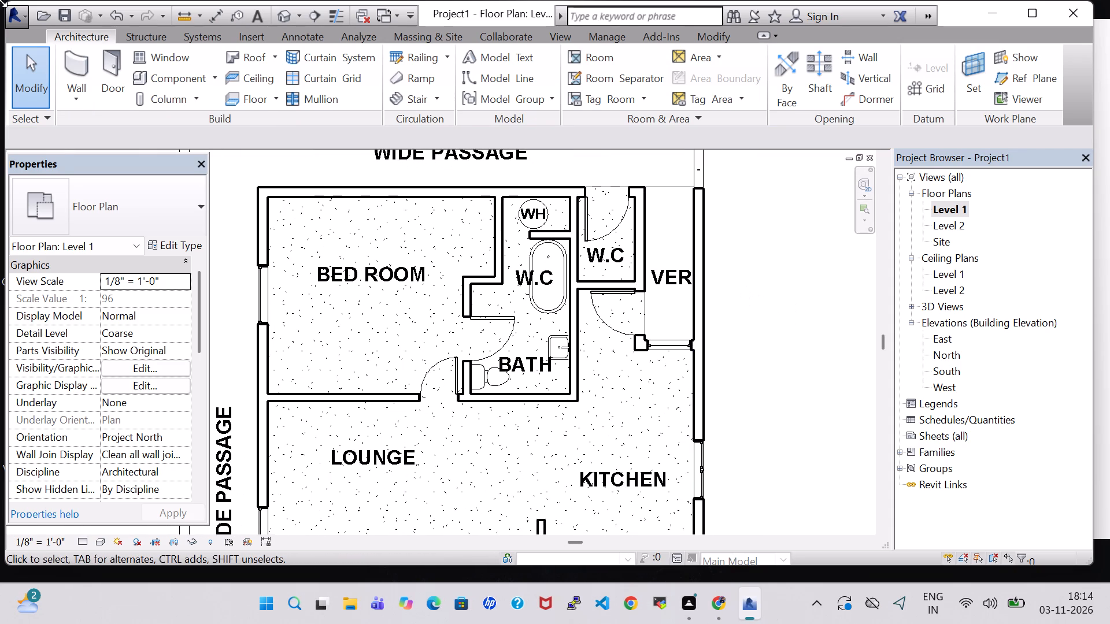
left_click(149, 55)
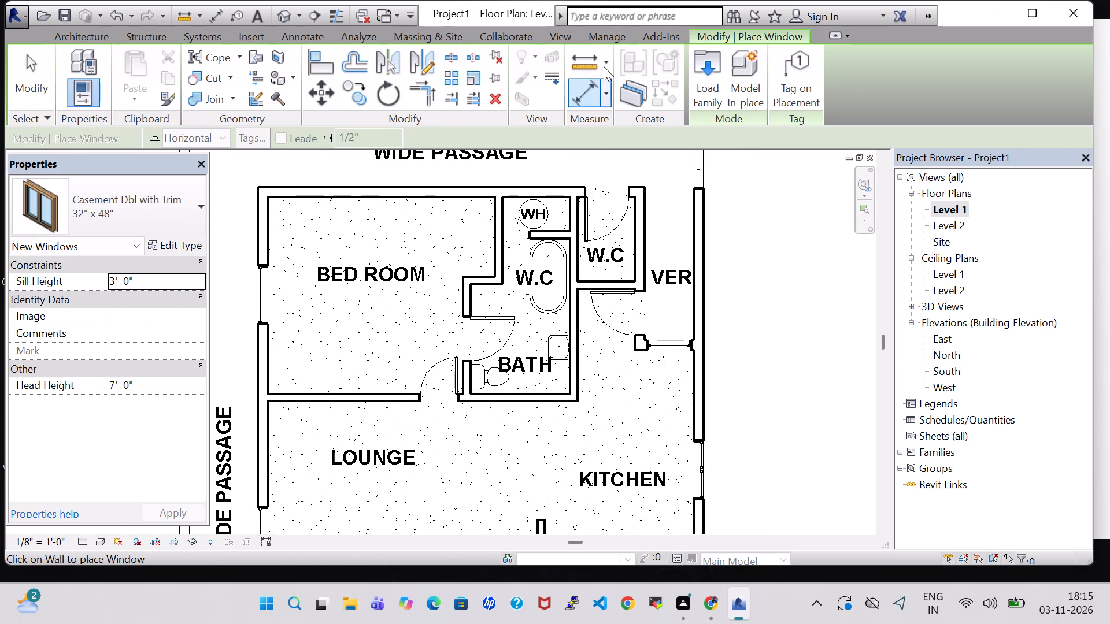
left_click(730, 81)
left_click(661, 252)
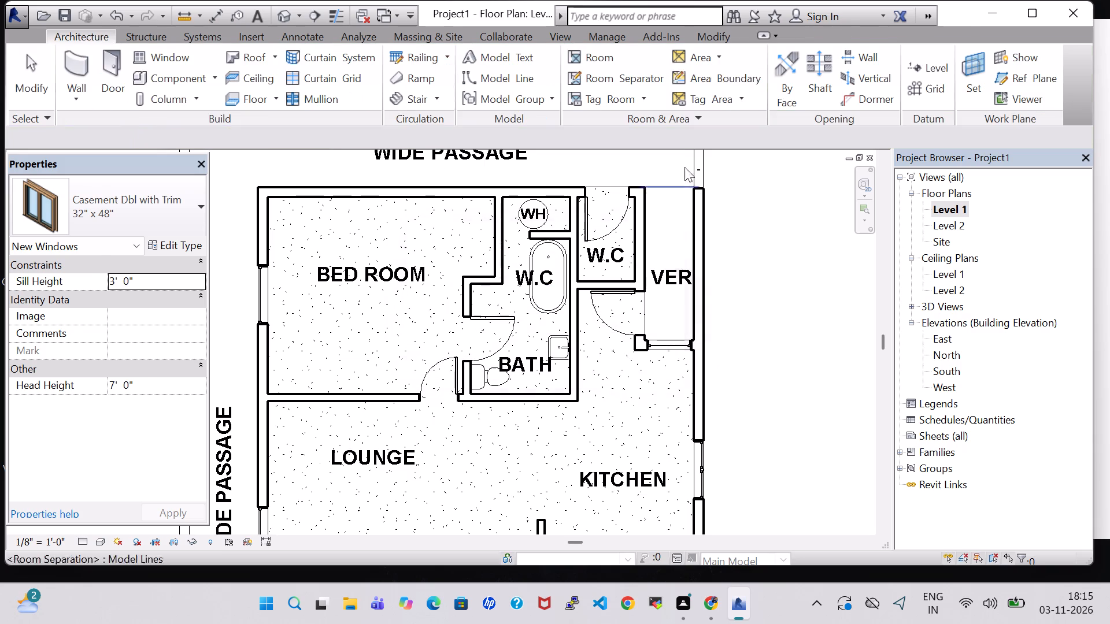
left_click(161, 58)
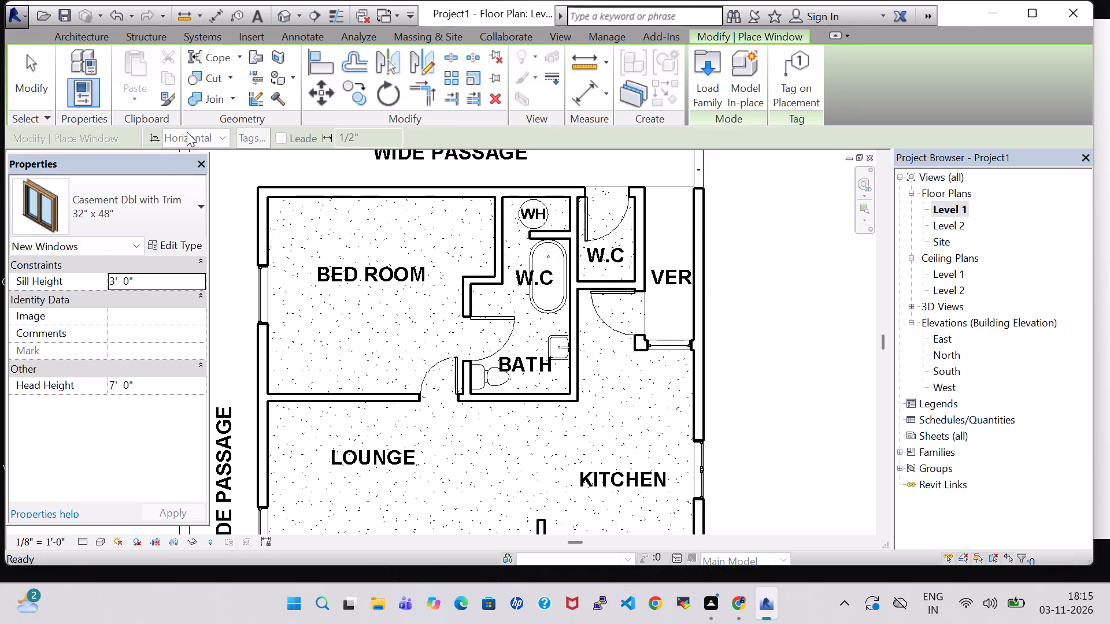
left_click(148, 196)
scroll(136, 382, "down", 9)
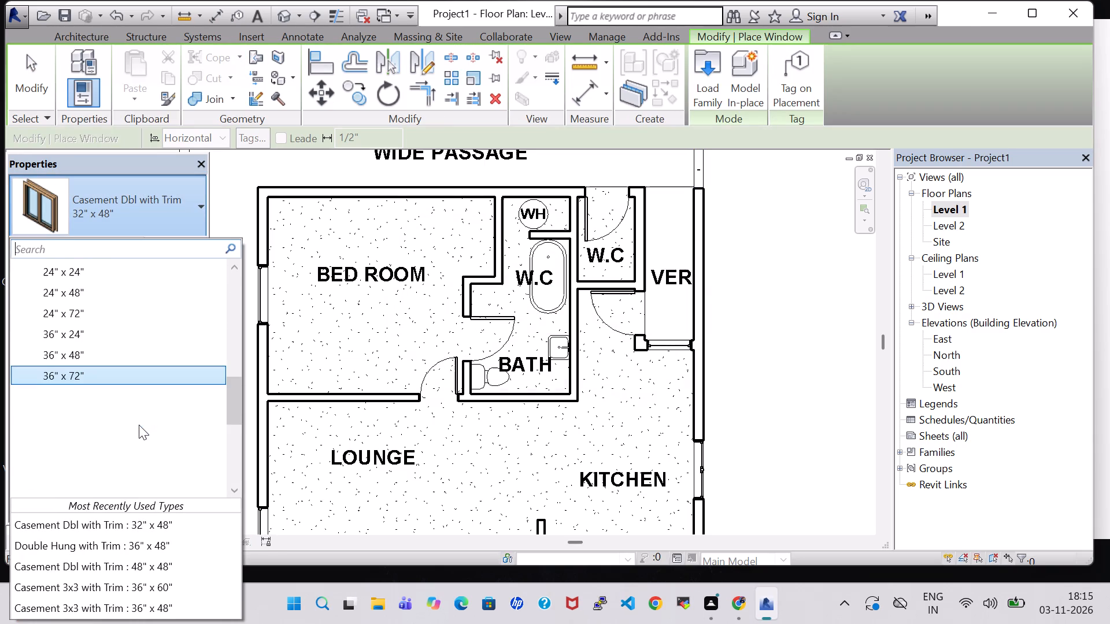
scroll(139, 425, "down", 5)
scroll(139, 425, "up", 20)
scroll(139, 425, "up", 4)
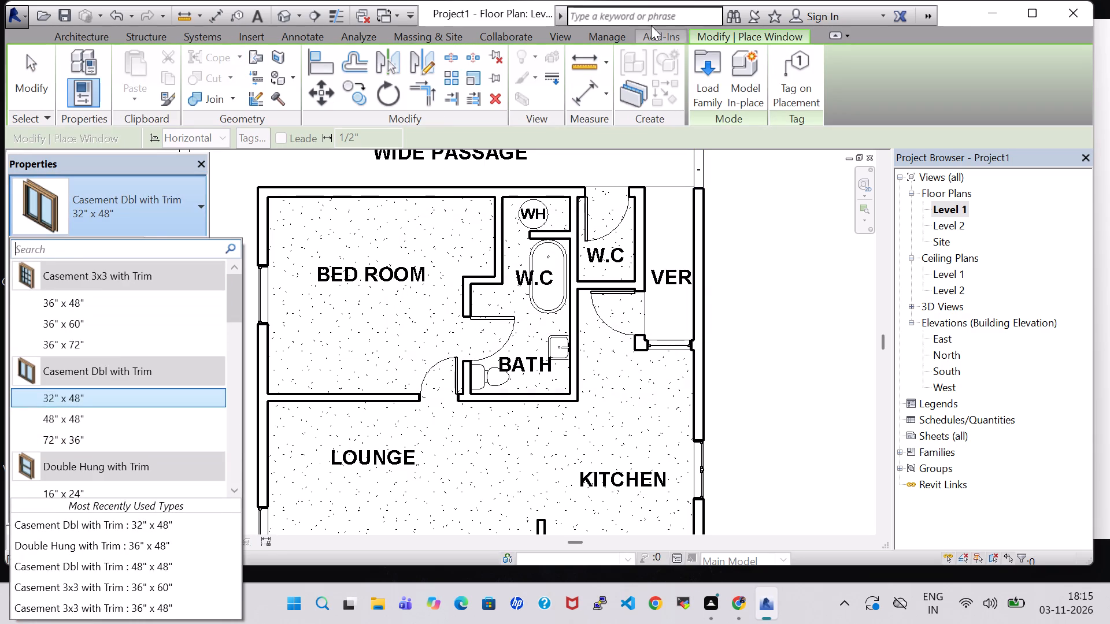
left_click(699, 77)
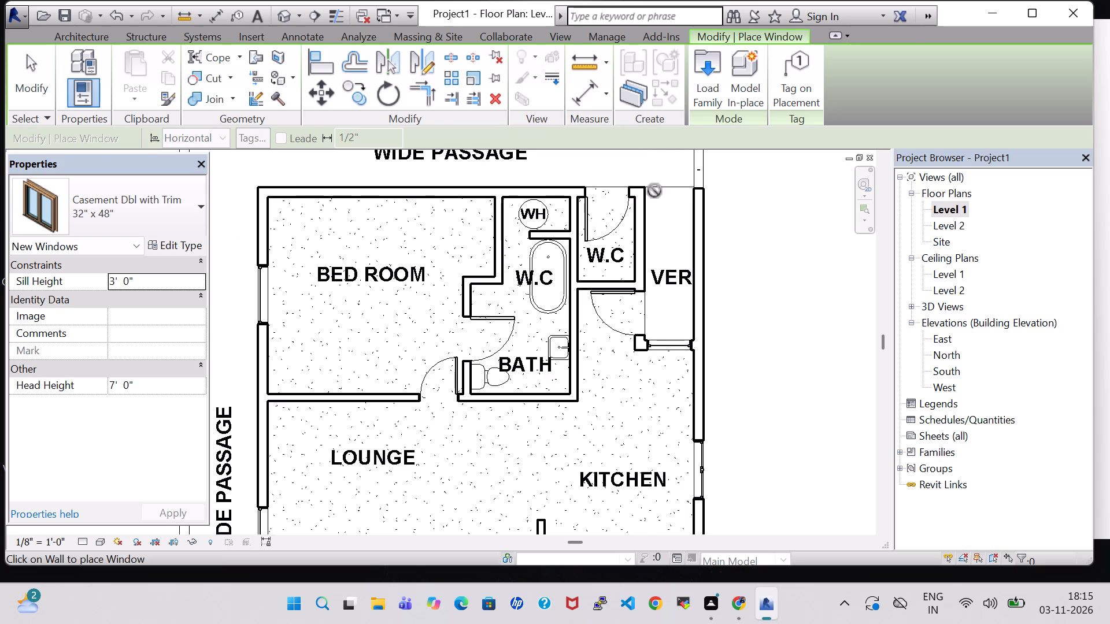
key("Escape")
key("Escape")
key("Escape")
Load the Transom with Trim window family from the Windows folder of the US Imperial library.
left_click(166, 61)
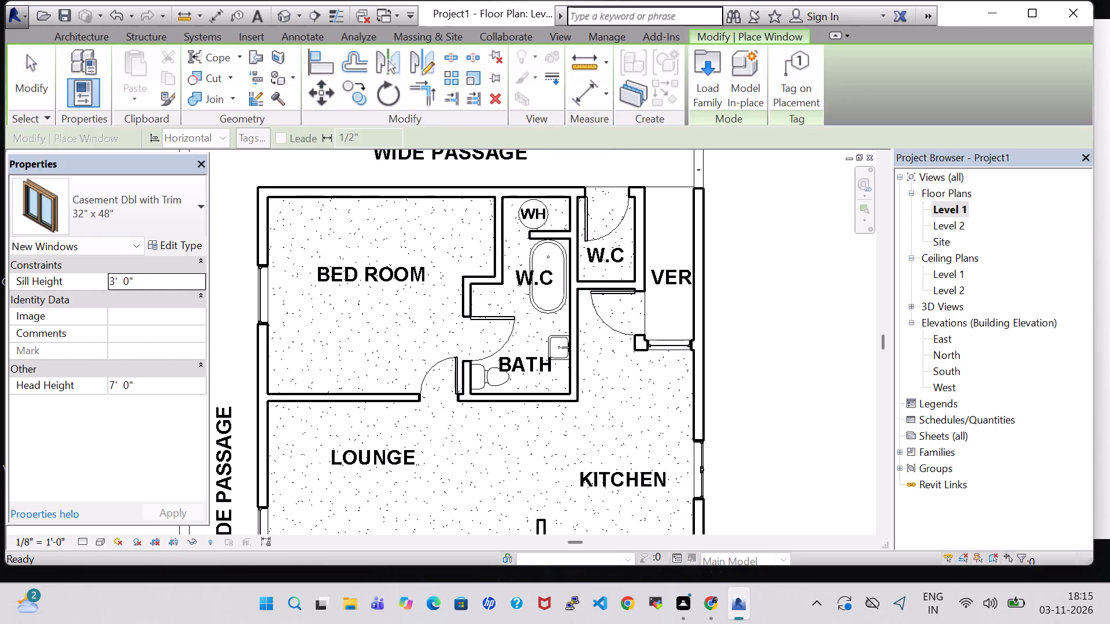
left_click(702, 69)
scroll(575, 289, "down", 3)
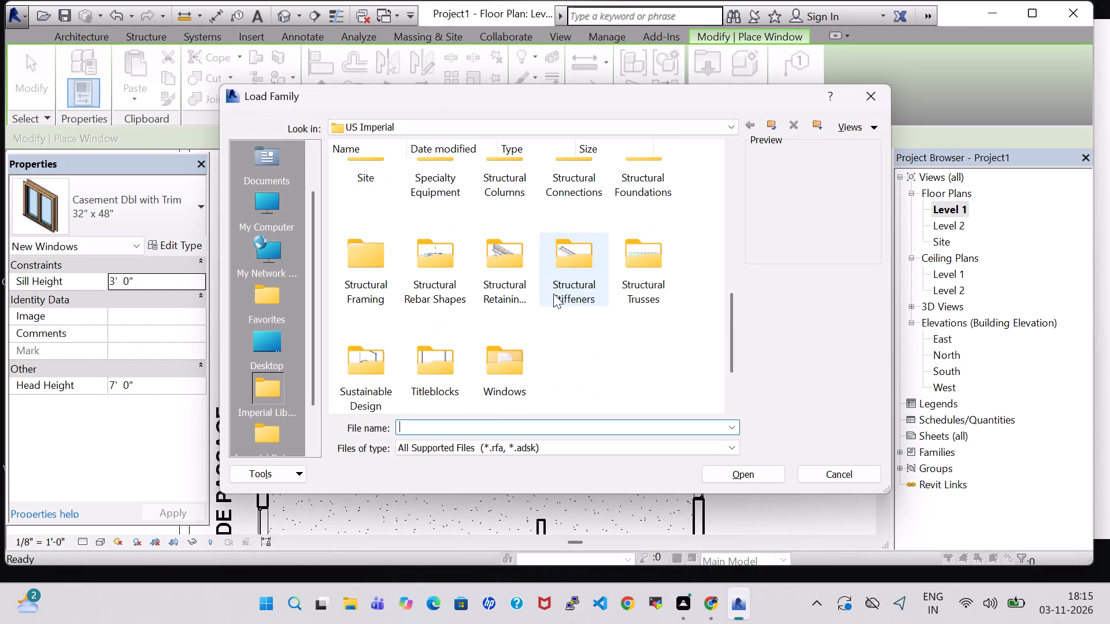
scroll(553, 294, "down", 1)
scroll(451, 333, "down", 2)
double_click(484, 351)
scroll(575, 271, "down", 4)
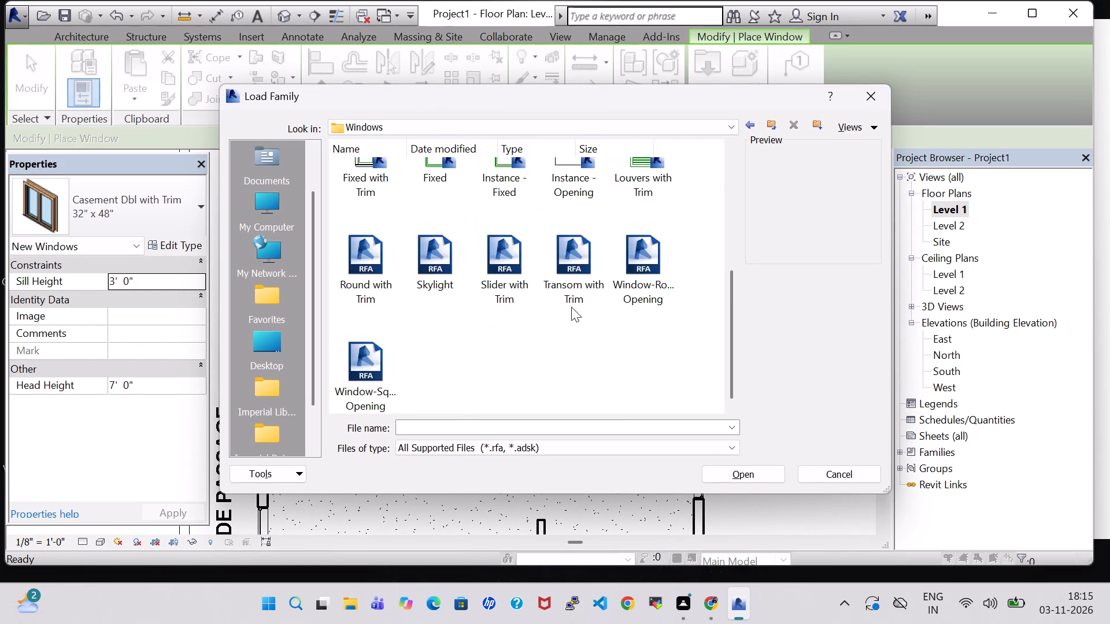
left_click(585, 279)
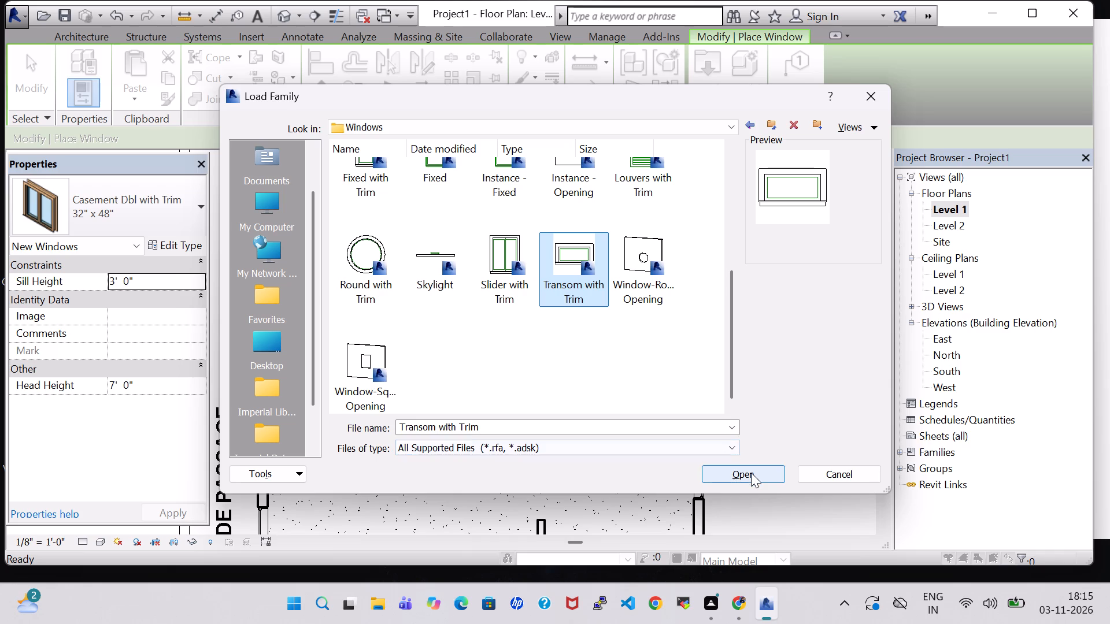
left_click(751, 473)
Place one 24" x 24" Transom with Trim window in the rear wall behind the water heater, centred between the side walls.
scroll(526, 224, "up", 2)
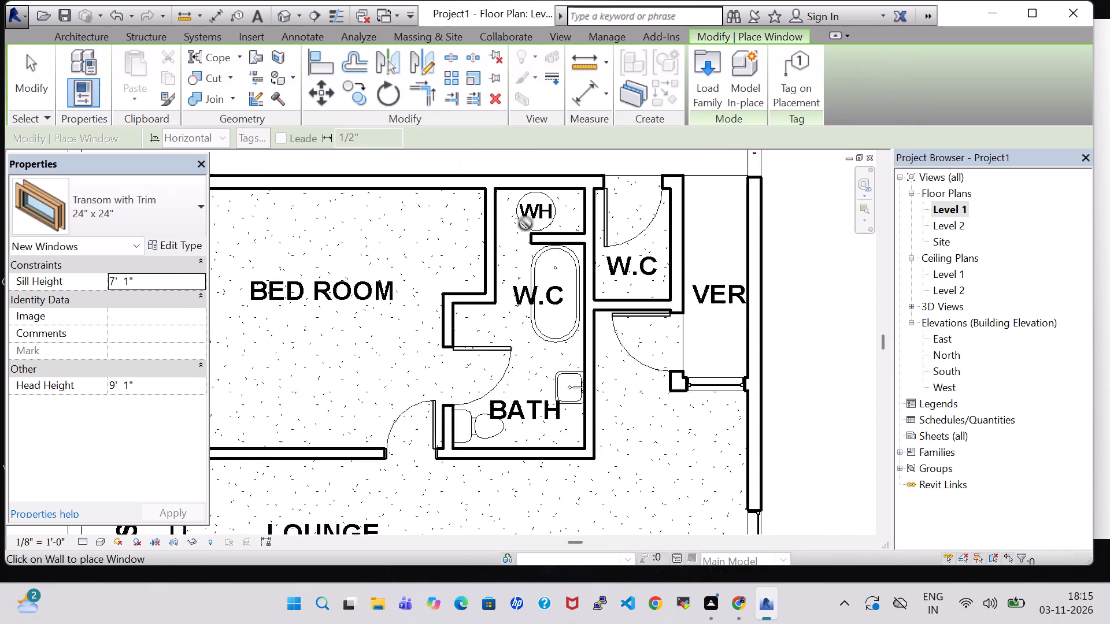
scroll(526, 224, "up", 2)
left_click(538, 169)
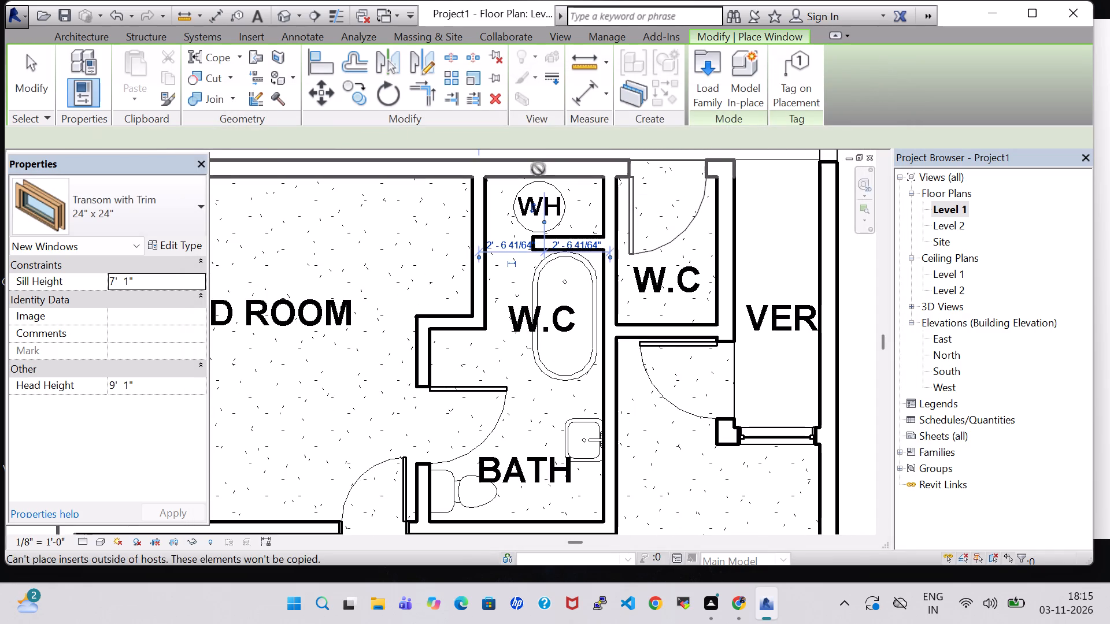
scroll(338, 353, "down", 3)
scroll(384, 369, "down", 3)
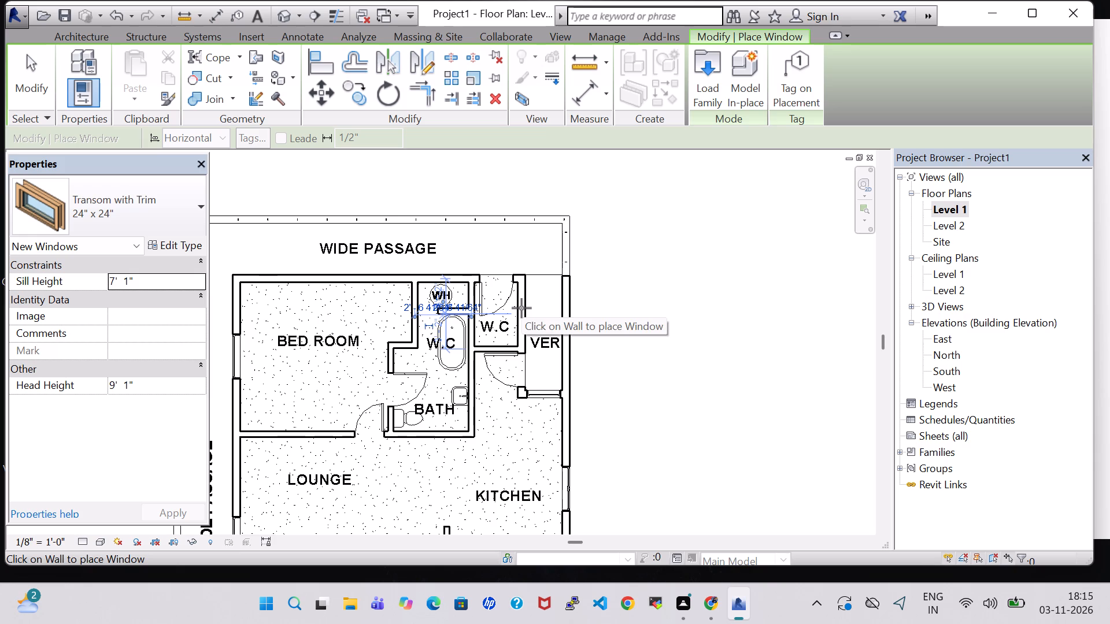
scroll(521, 310, "down", 1)
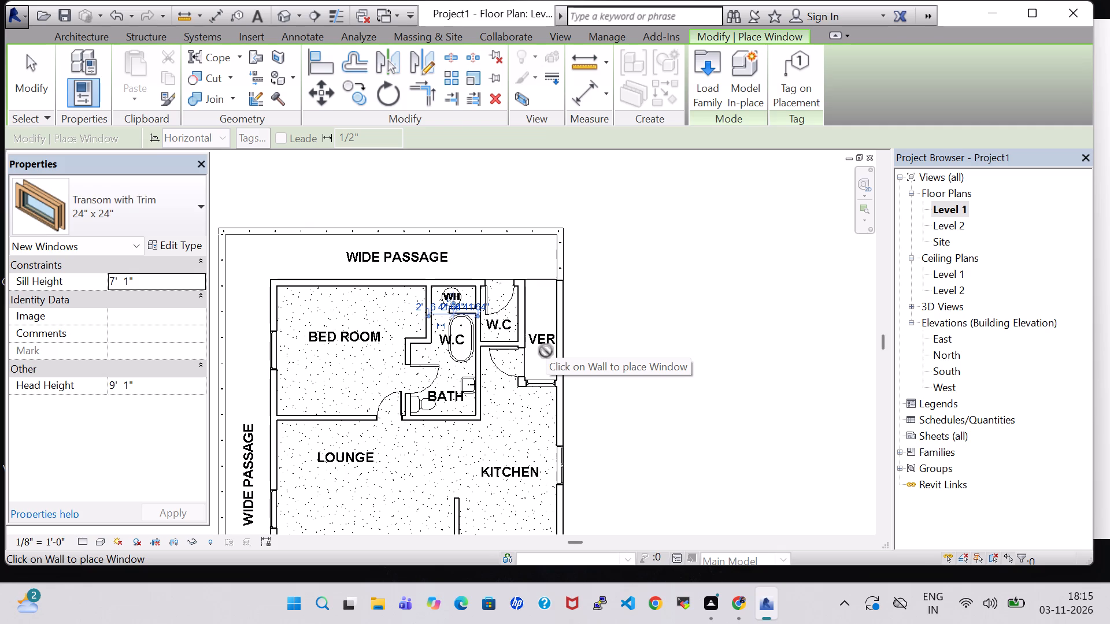
key("Escape")
key("Escape")
key("Escape")
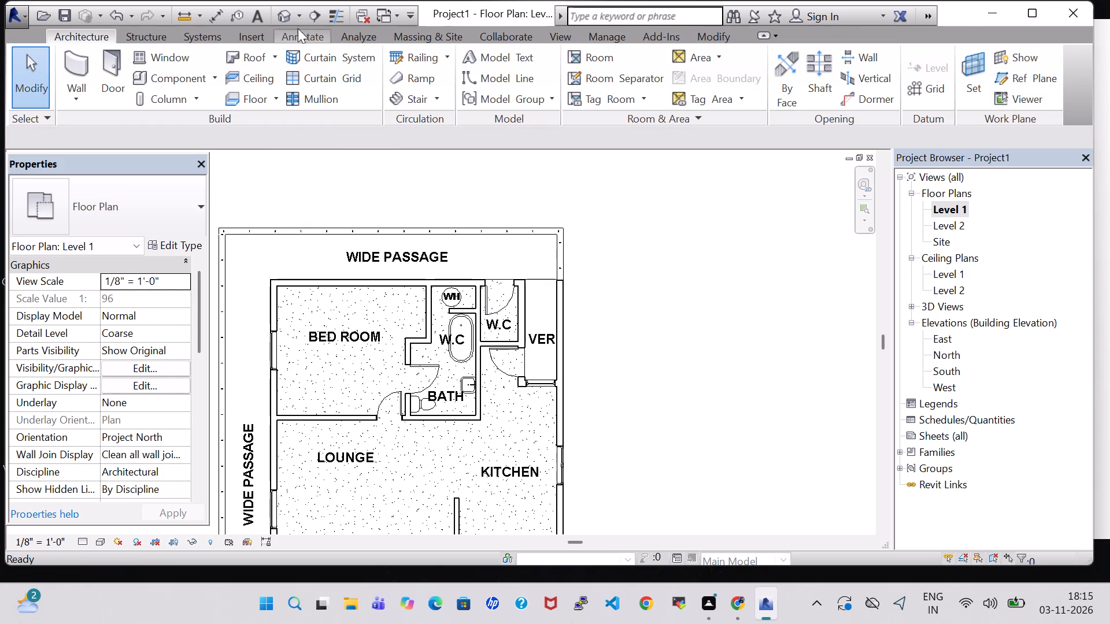
Inspect the house in 3D, orbiting around the side and rear walls to check the windows and the new transom window.
left_click(280, 7)
scroll(564, 317, "down", 2)
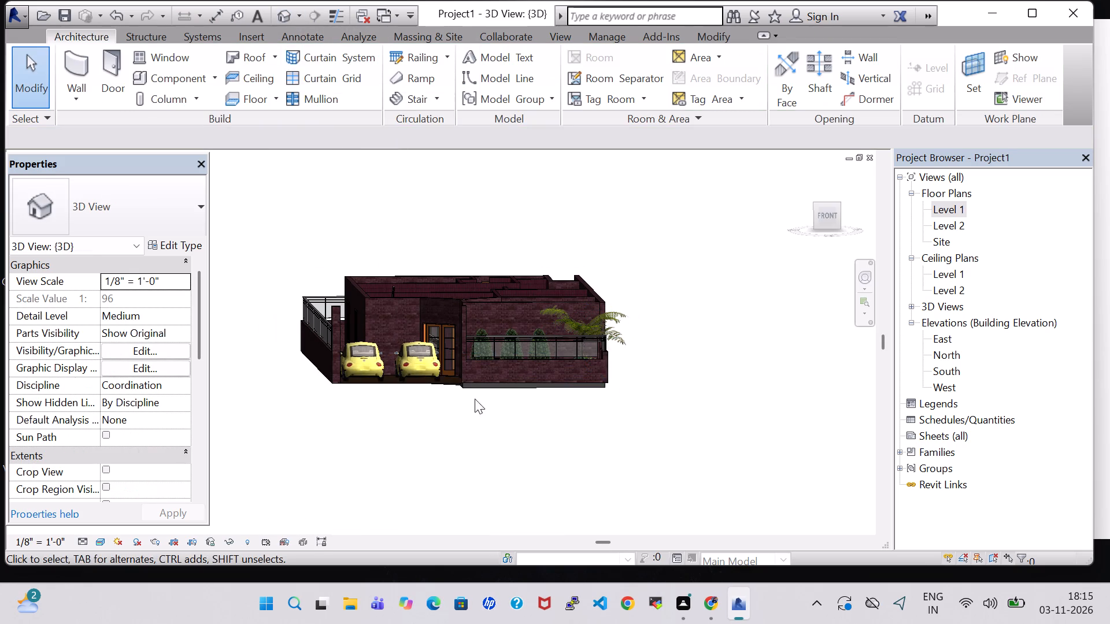
middle_click_drag(471, 426, 697, 421, "shift")
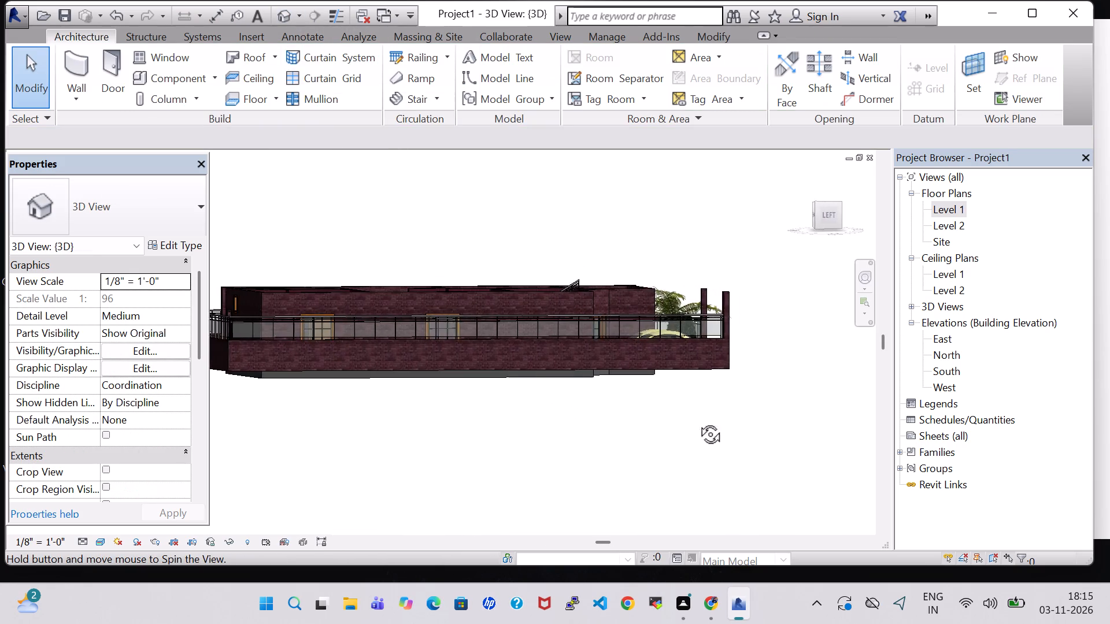
middle_click_drag(697, 421, 774, 458, "shift")
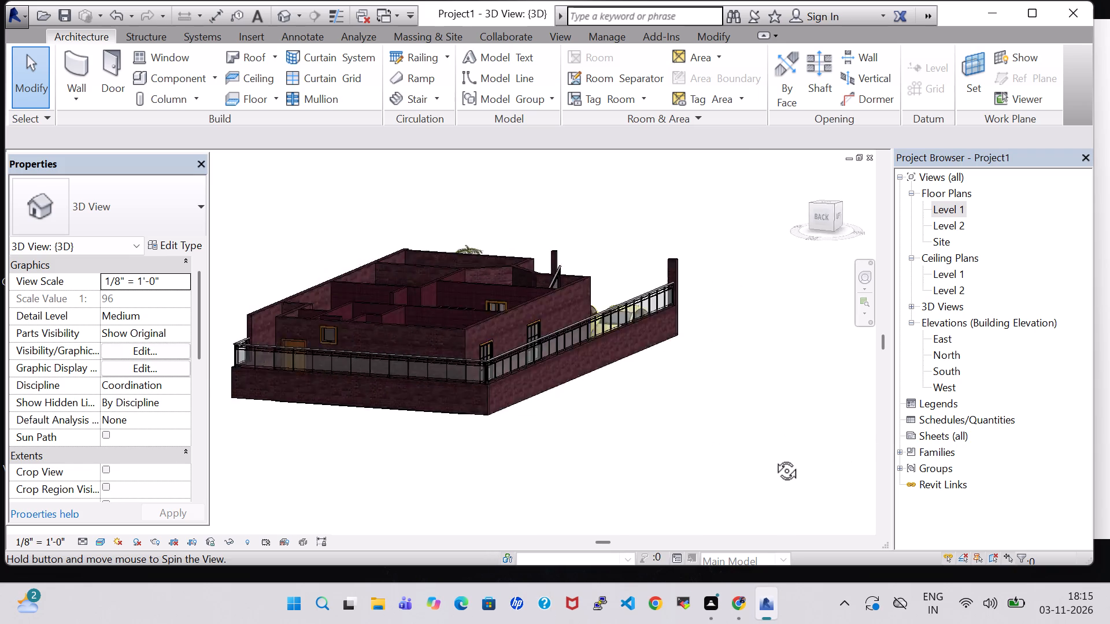
middle_click_drag(774, 458, 468, 445, "shift")
middle_click_drag(734, 217, 734, 336, "shift")
In the Level 1 plan, nudge the stub wall between the water heater and bathtub slightly toward the bathtub.
double_click(946, 208)
scroll(518, 244, "down", 2)
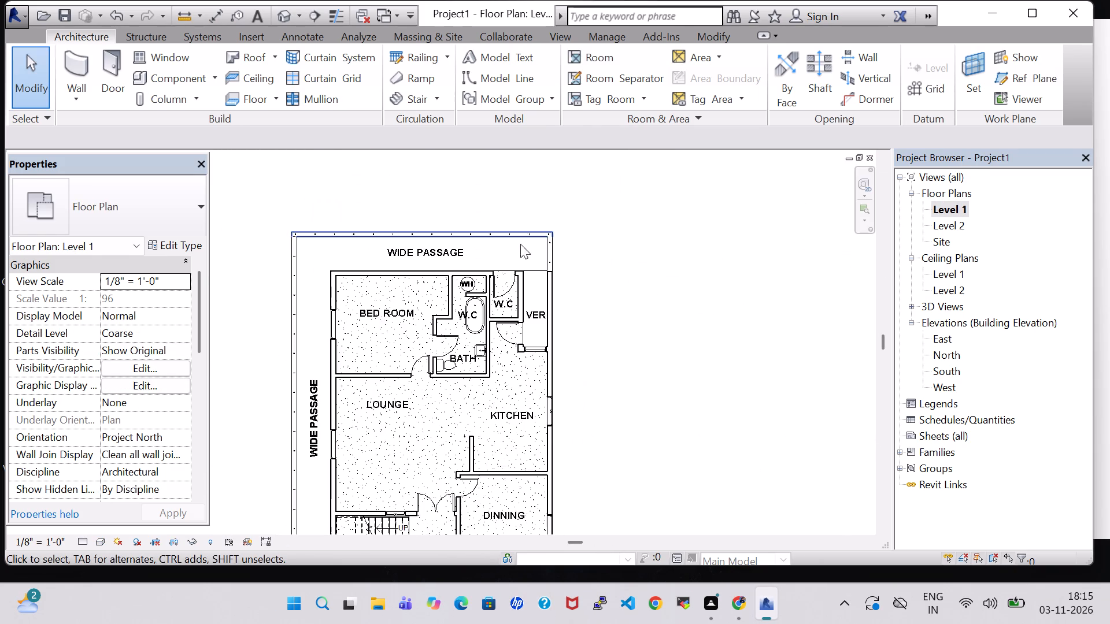
middle_click_drag(688, 387, 736, 341)
scroll(735, 341, "down", 1)
middle_click_drag(746, 411, 748, 393)
scroll(558, 196, "up", 4)
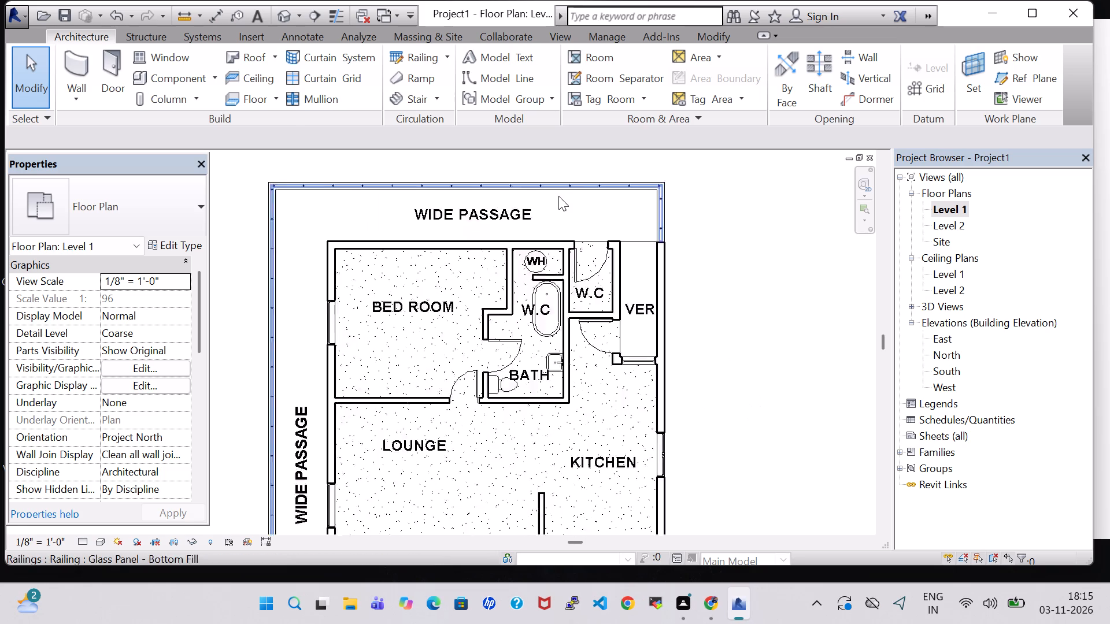
scroll(558, 196, "up", 4)
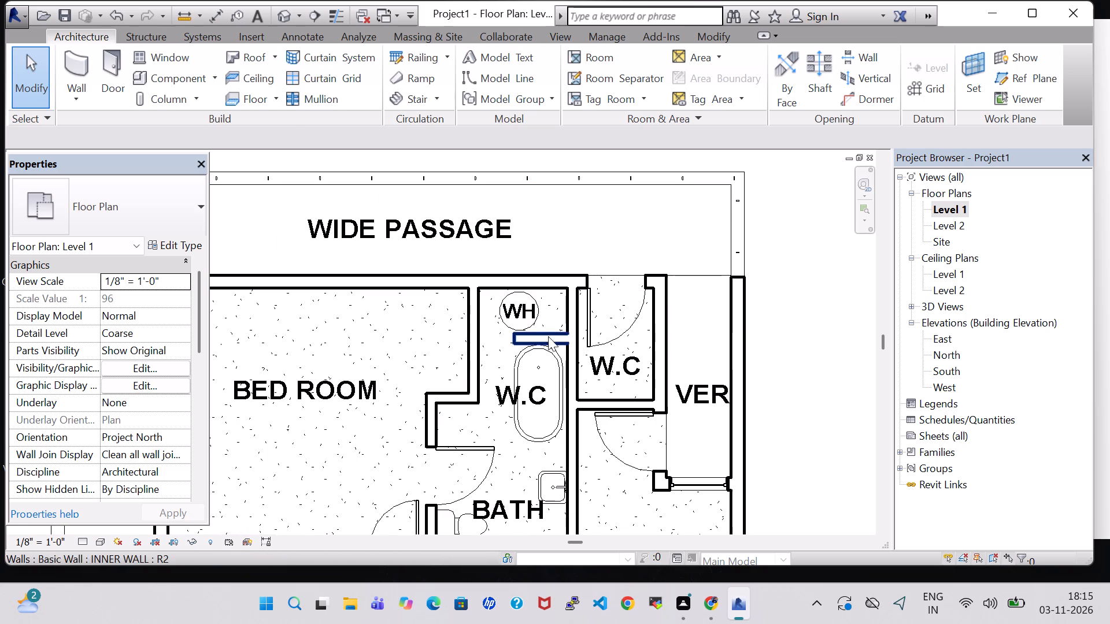
left_click(553, 337)
key("Down")
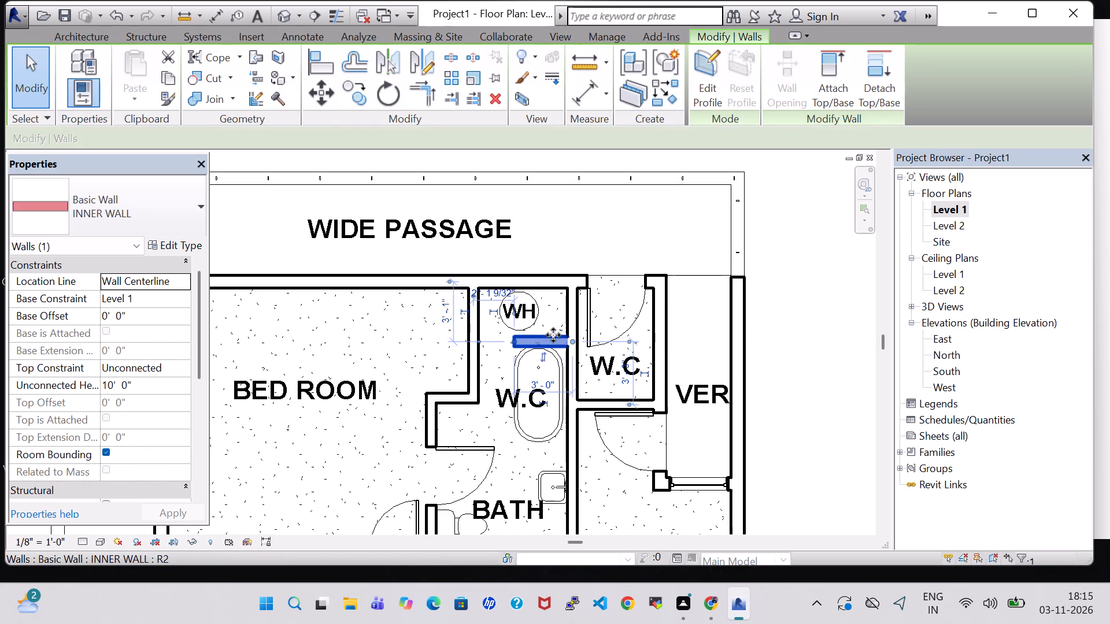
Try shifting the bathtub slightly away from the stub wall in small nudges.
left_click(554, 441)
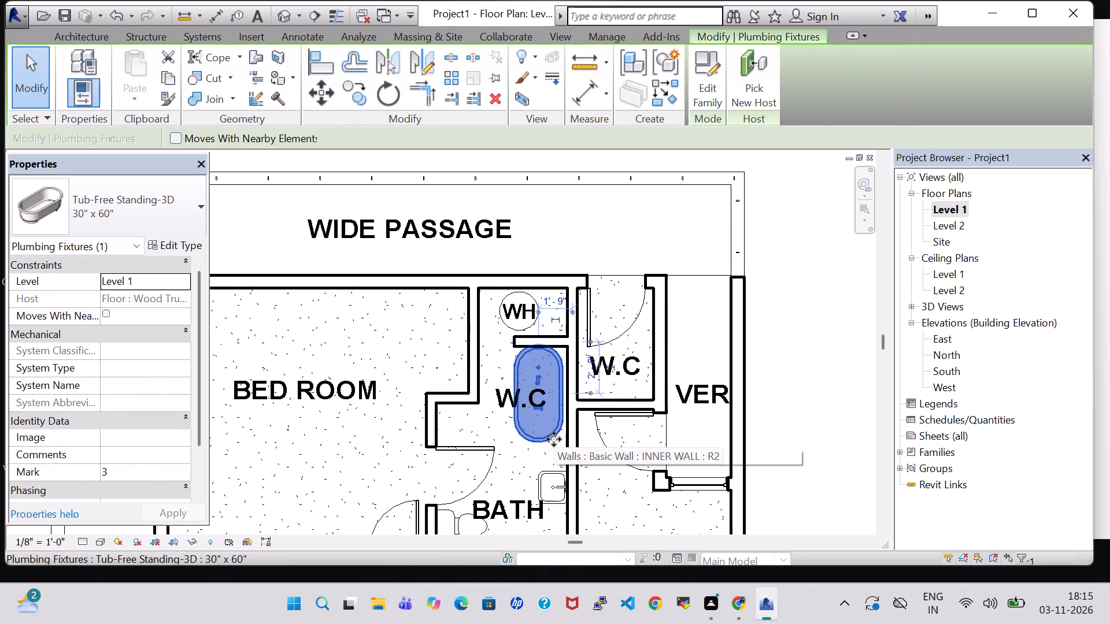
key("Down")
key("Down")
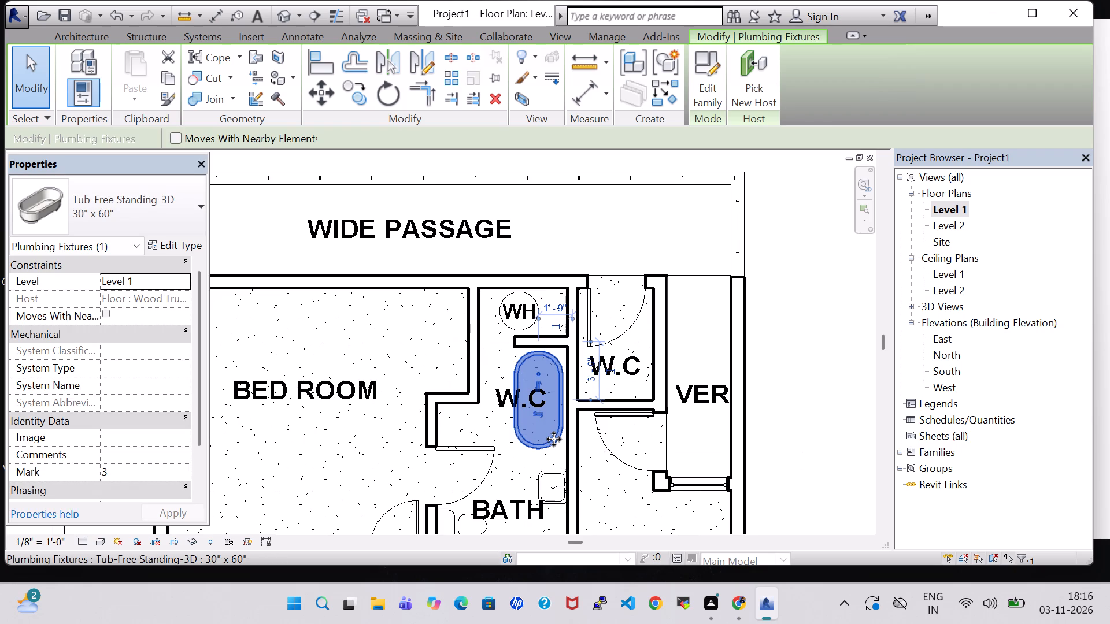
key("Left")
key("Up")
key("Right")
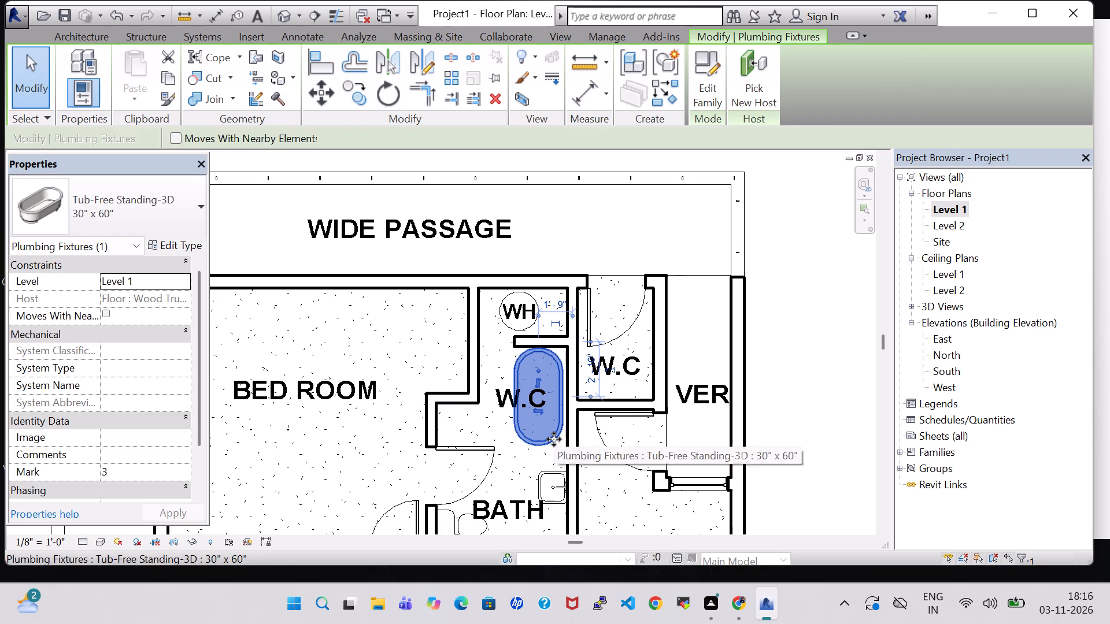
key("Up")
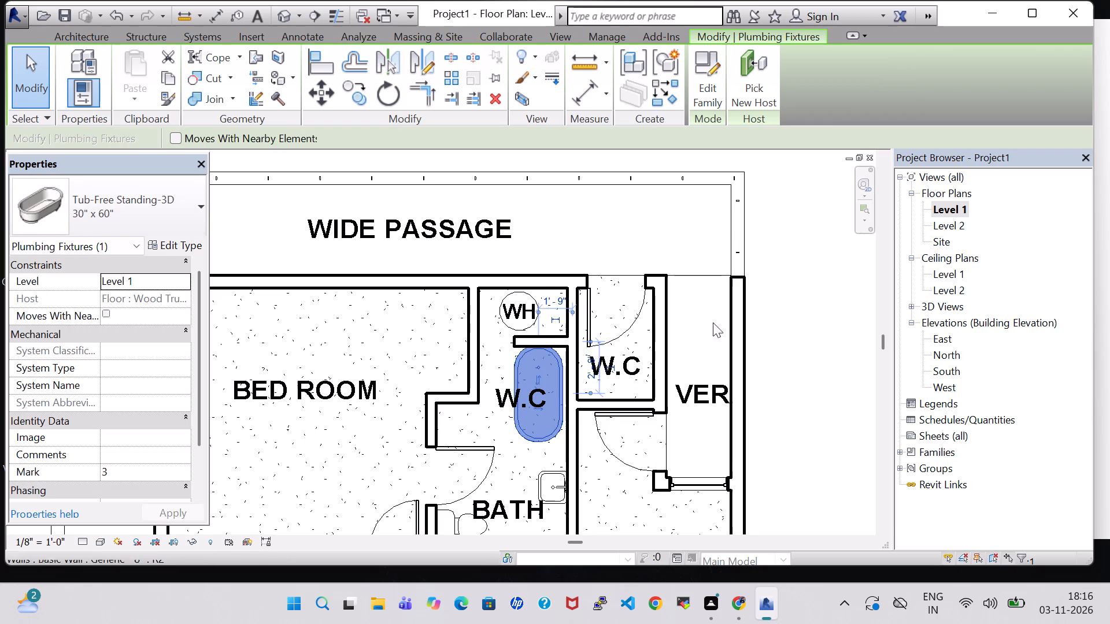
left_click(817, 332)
Nudge the BATH room tag to a spot between the toilet and the sink, slightly above the toilet.
scroll(816, 333, "down", 3)
middle_click_drag(809, 330, 757, 195)
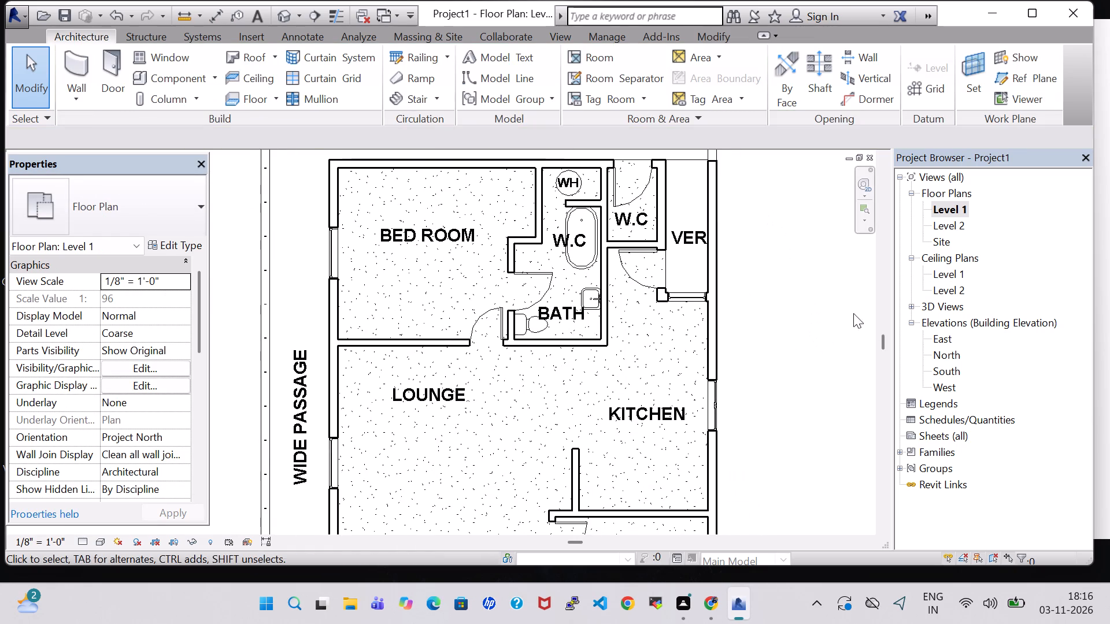
left_click(561, 309)
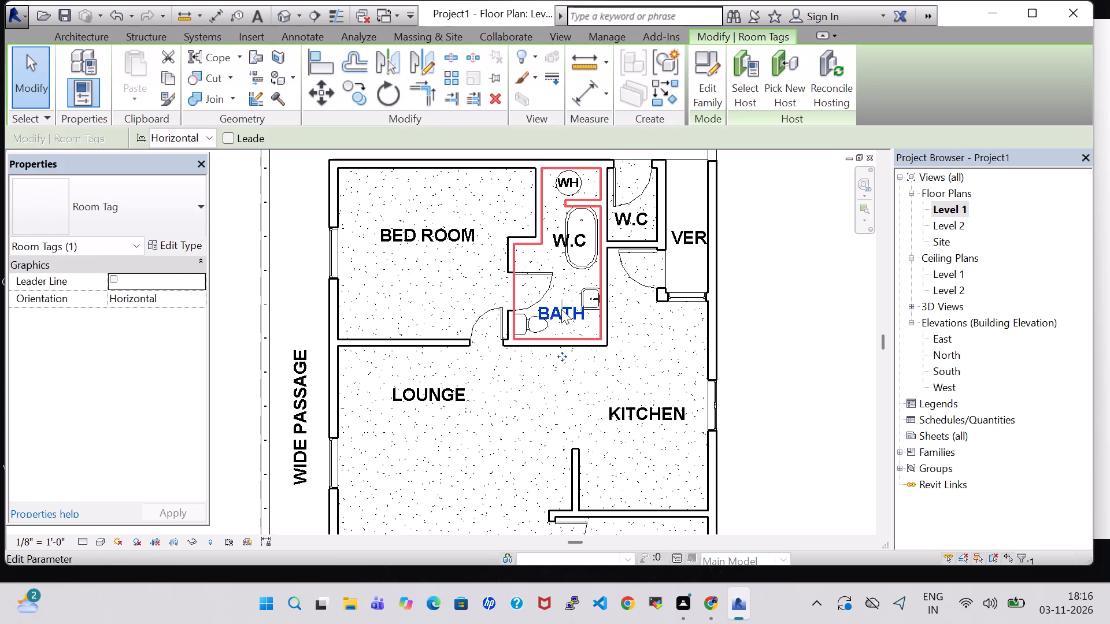
key("Down")
key("Right")
key("Down")
key("Down")
key("Right")
key("Right")
key("Right")
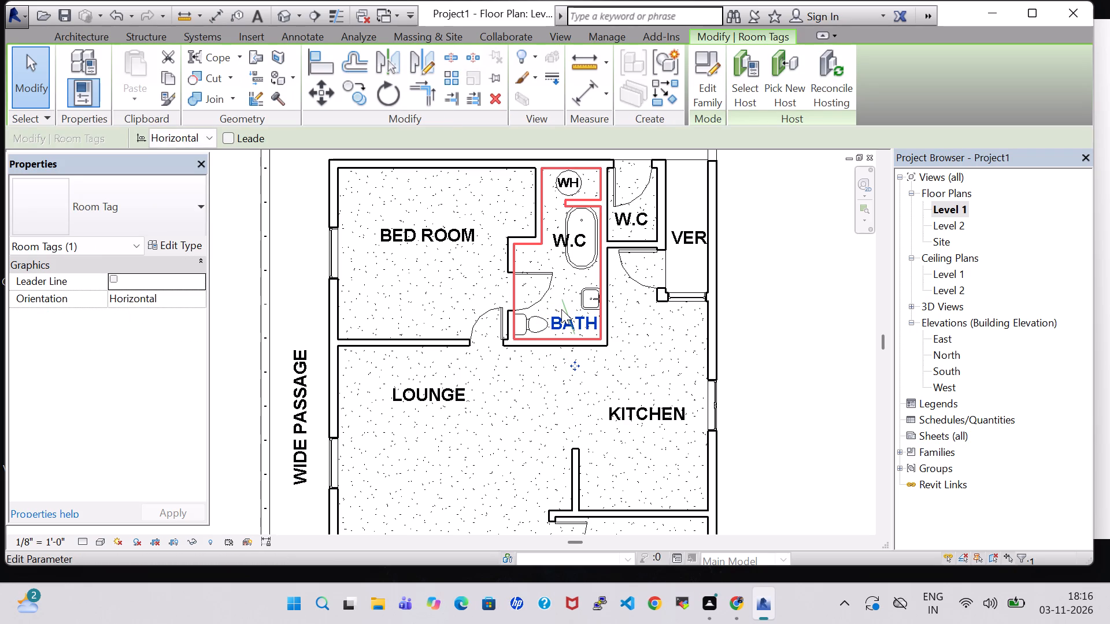
key("Up")
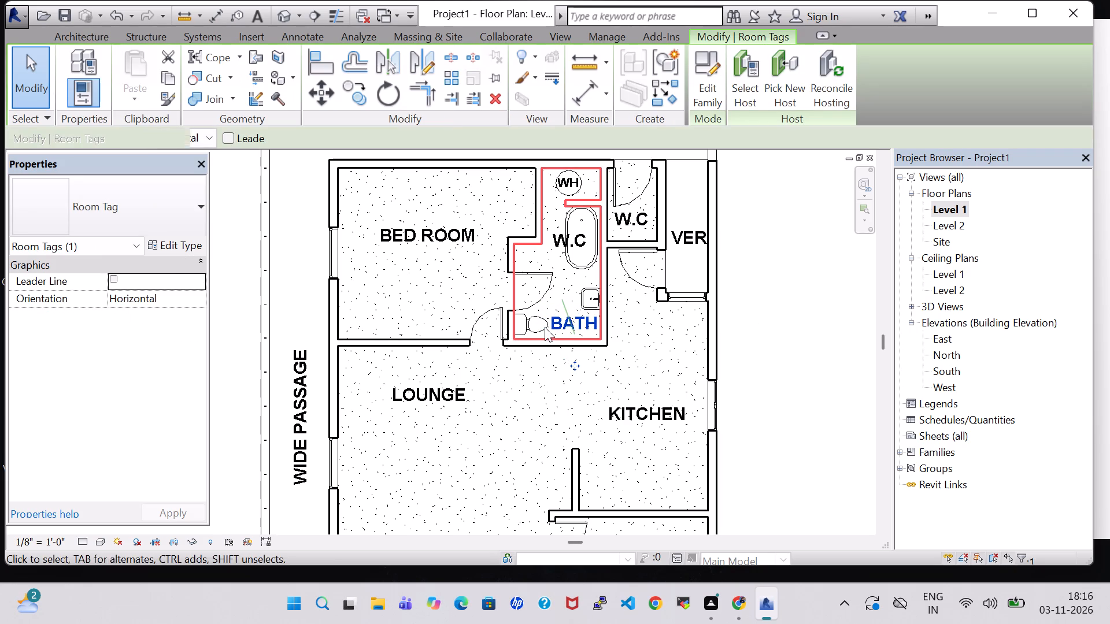
key("Up")
key("Left")
key("Up")
key("Up")
key("Up")
key("Left")
key("Left")
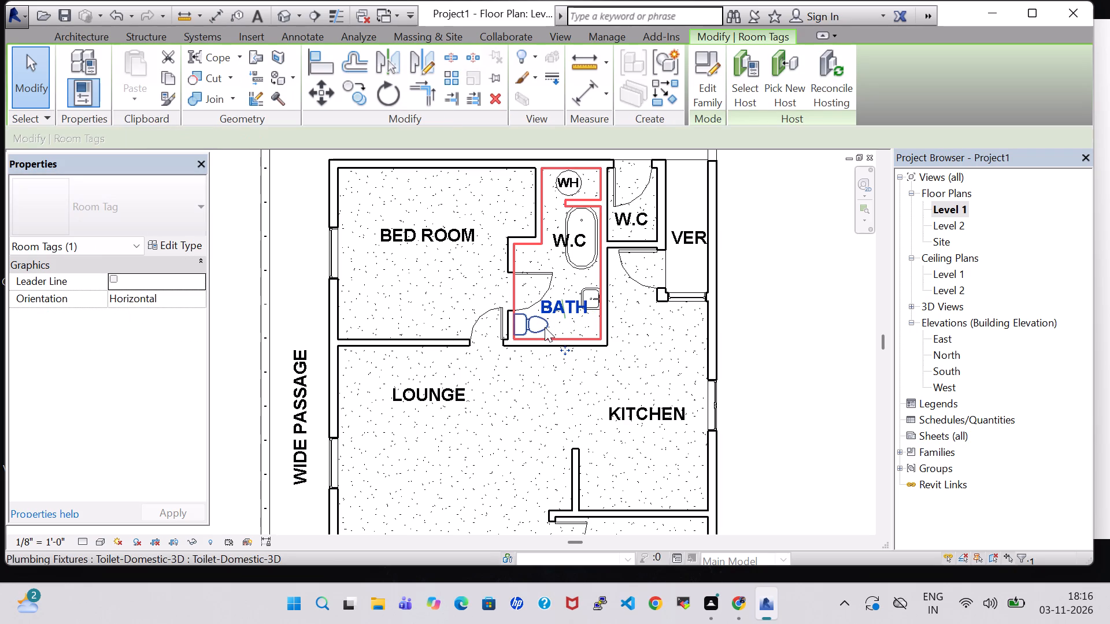
left_click(774, 332)
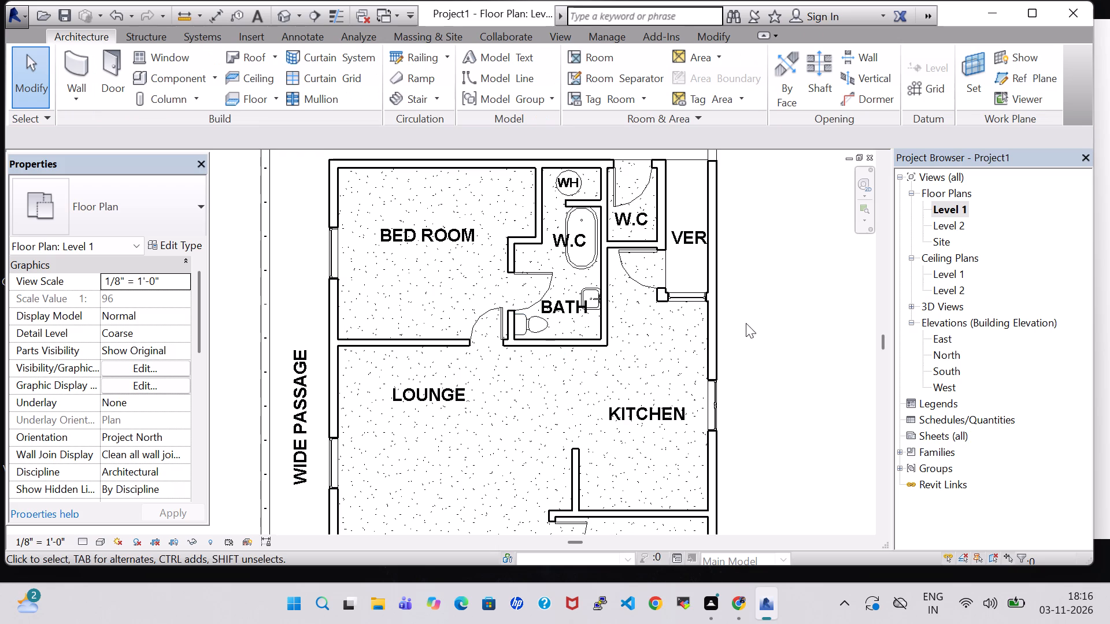
Place a Toilet-Domestic-3D in the small W.C. next to VER, rotated with its tank toward the wall opposite the entry door.
middle_click_drag(778, 323, 748, 410)
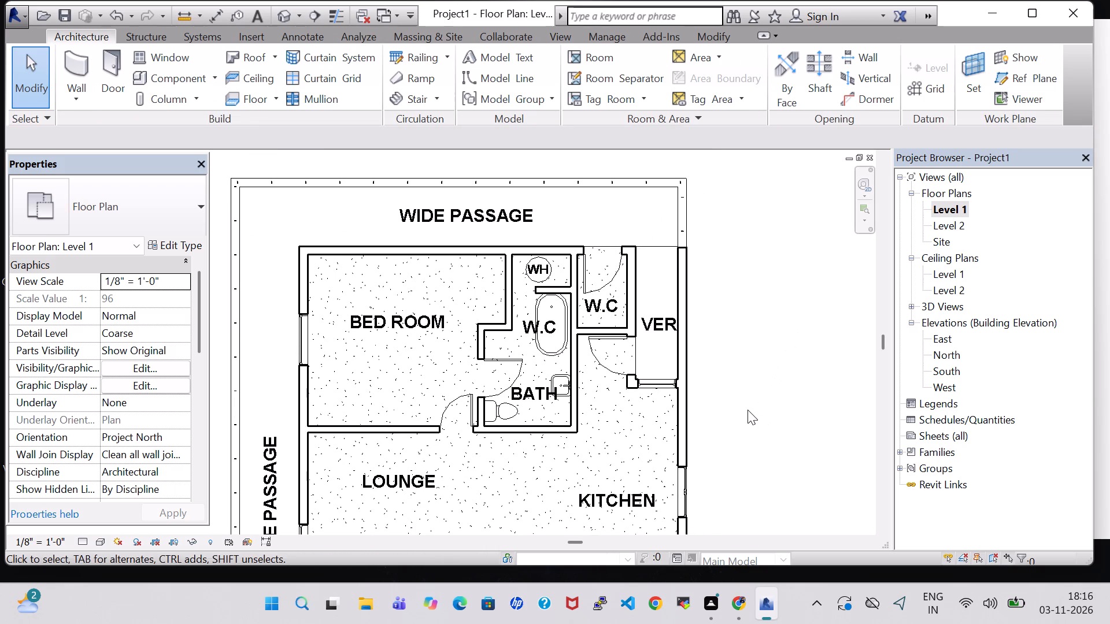
left_click(179, 81)
left_click(139, 194)
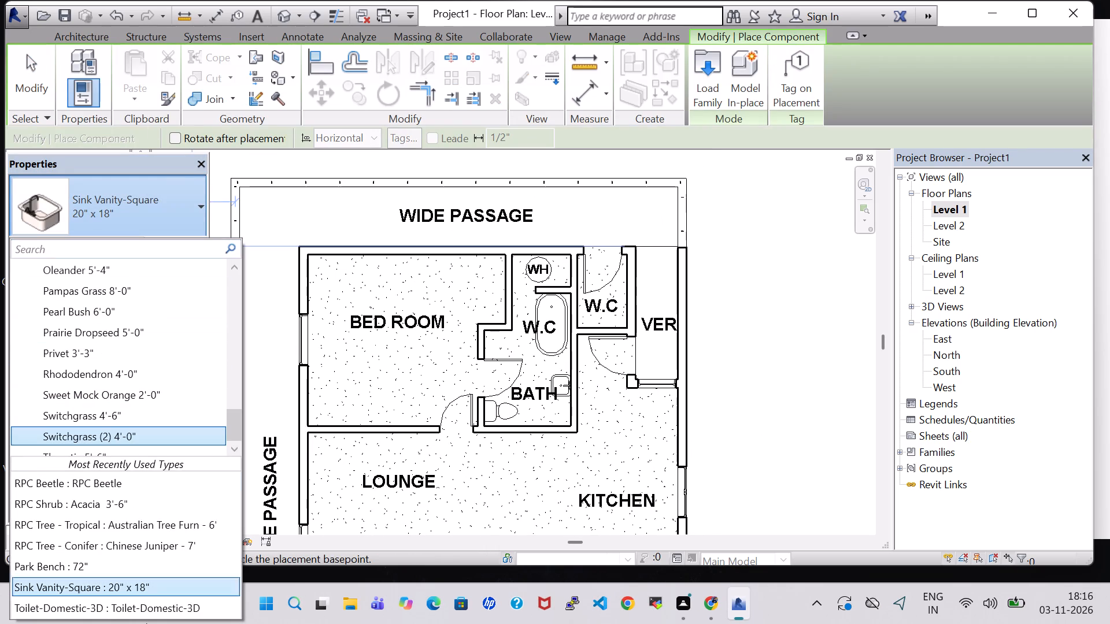
left_click(111, 608)
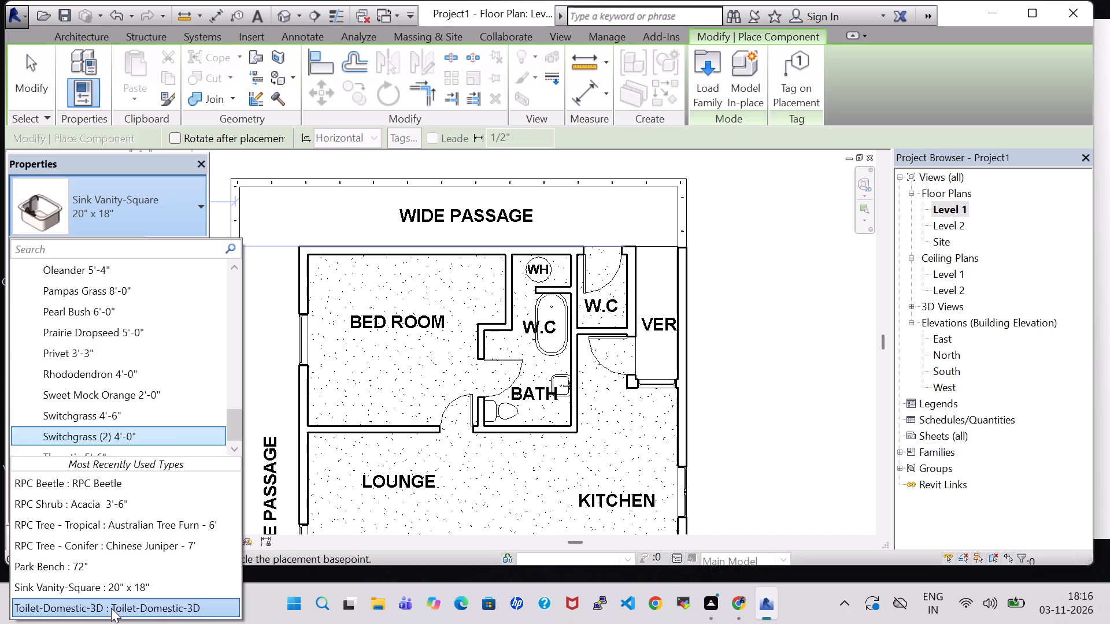
scroll(530, 358, "up", 5)
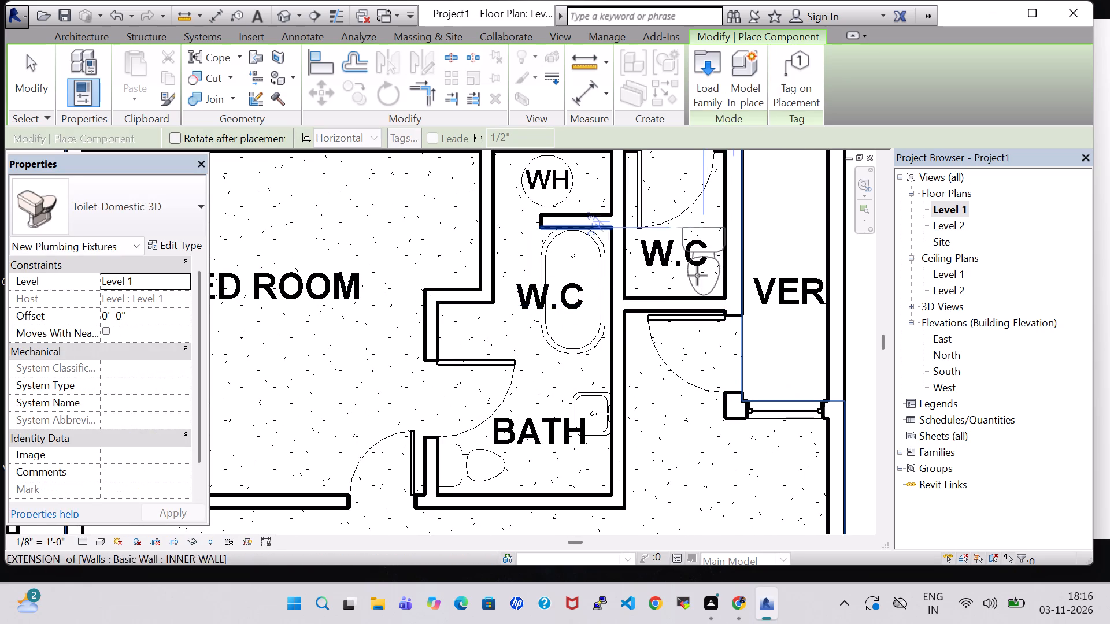
key("space")
key("space")
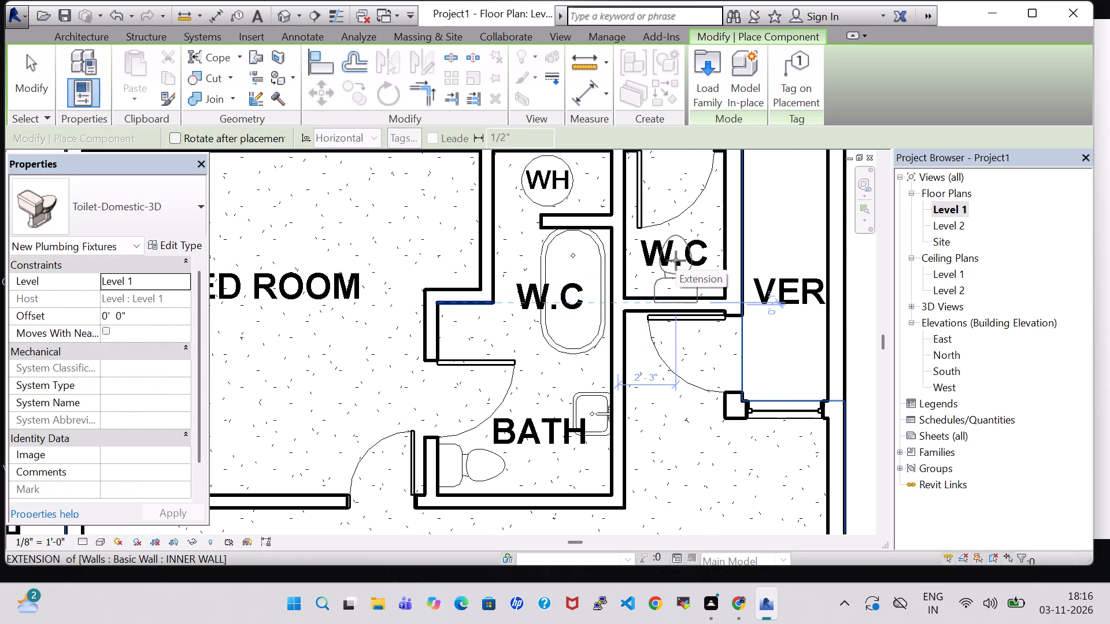
left_click(679, 248)
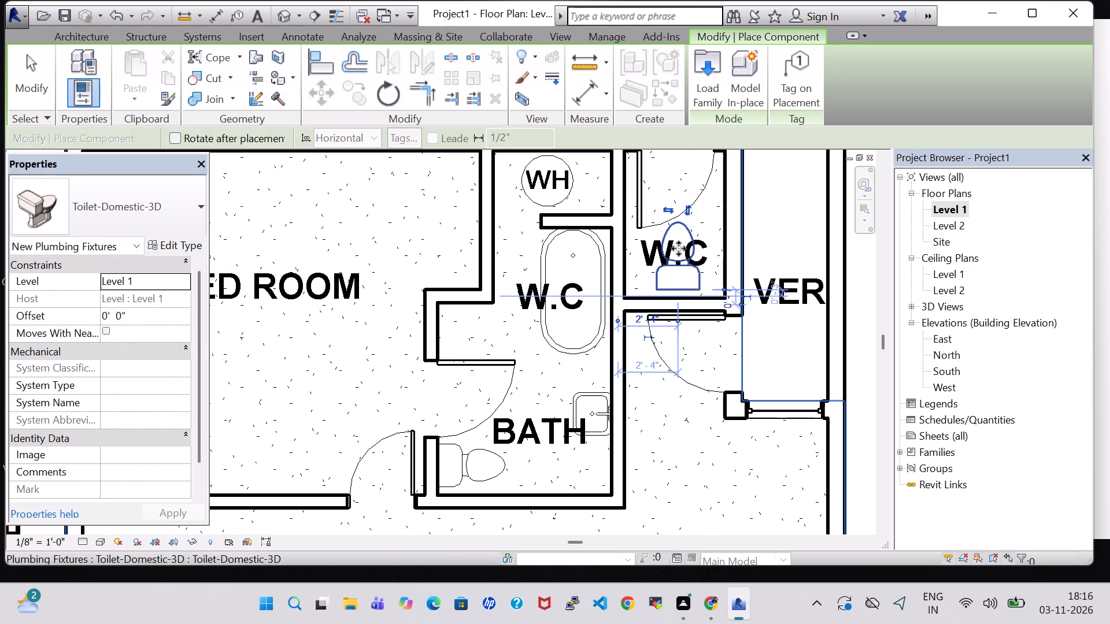
key("Escape")
key("Escape")
Nudge the small W.C.'s new toilet slightly closer to the wall behind its tank.
left_click(687, 290)
key("Down")
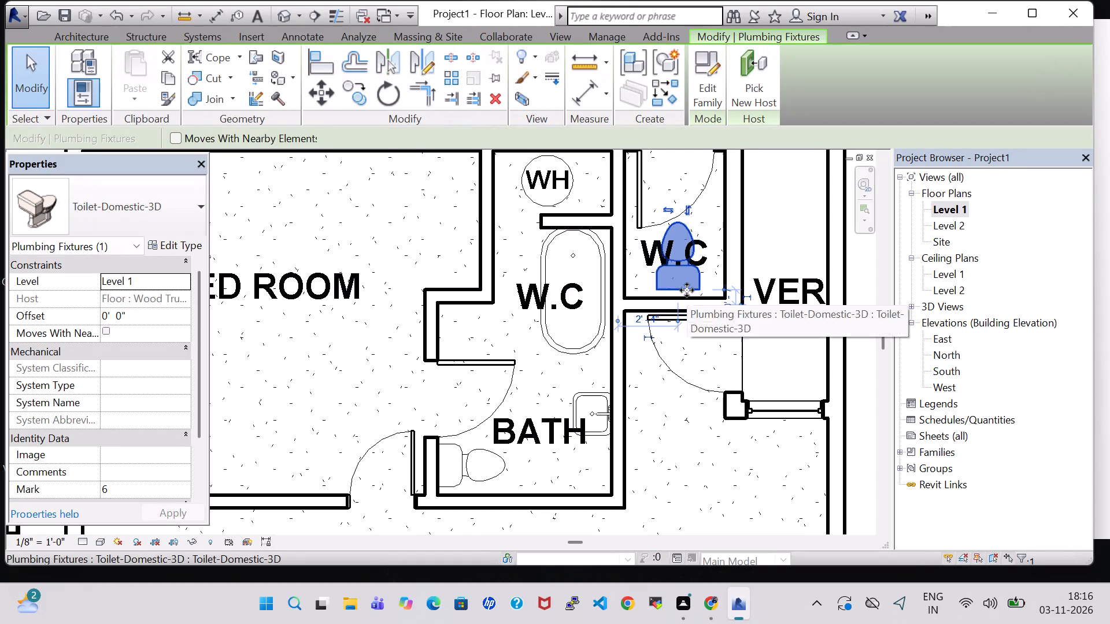
key("Down")
key("Up")
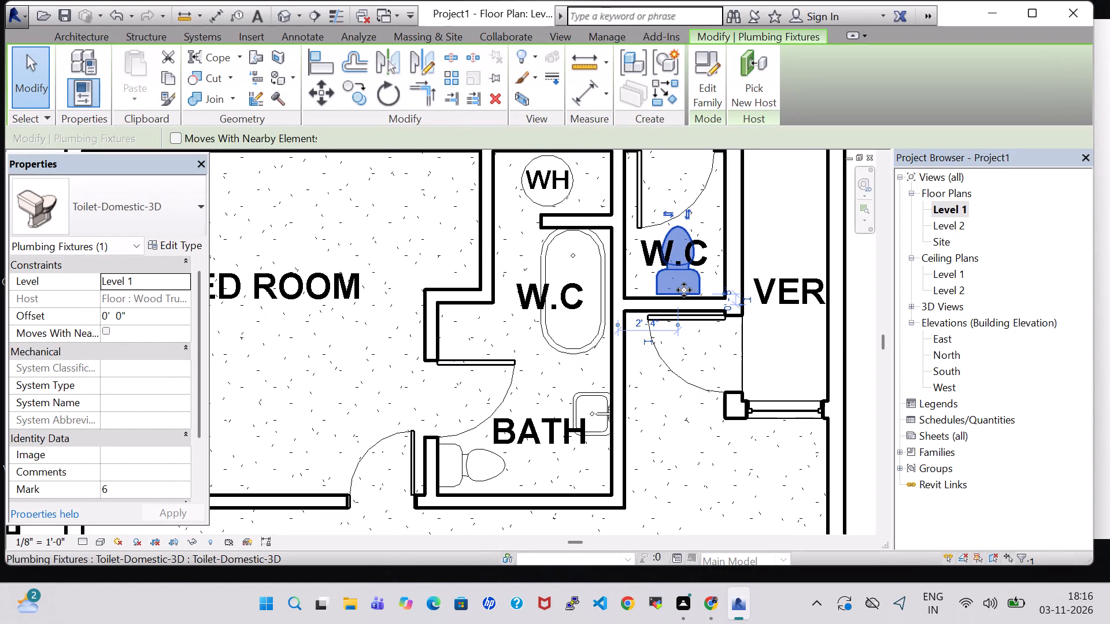
left_click(368, 198)
scroll(368, 198, "down", 5)
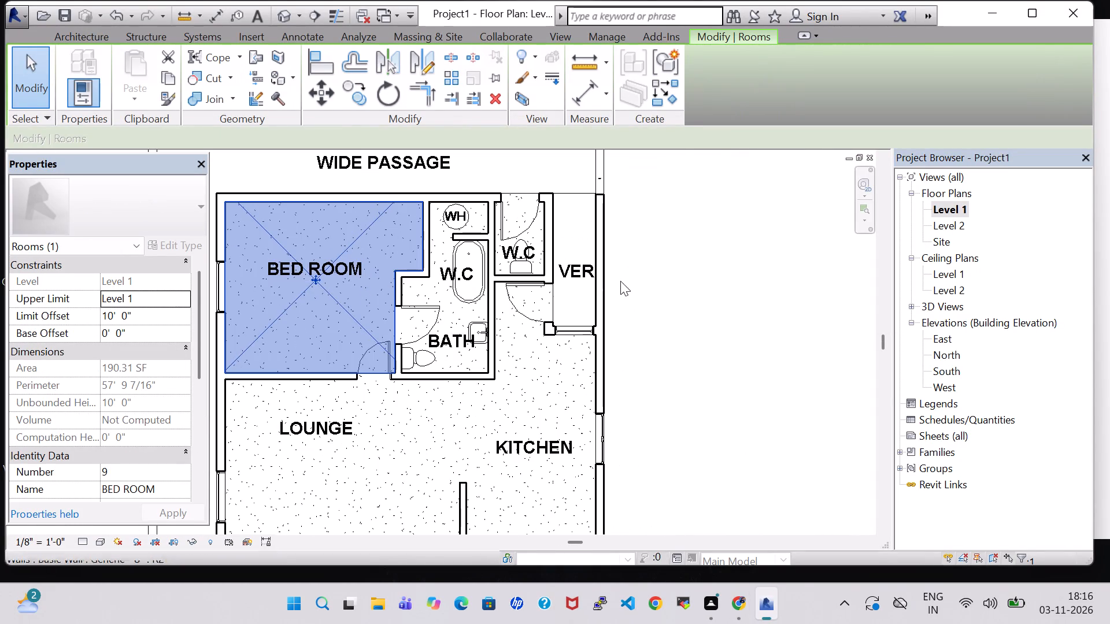
left_click(649, 284)
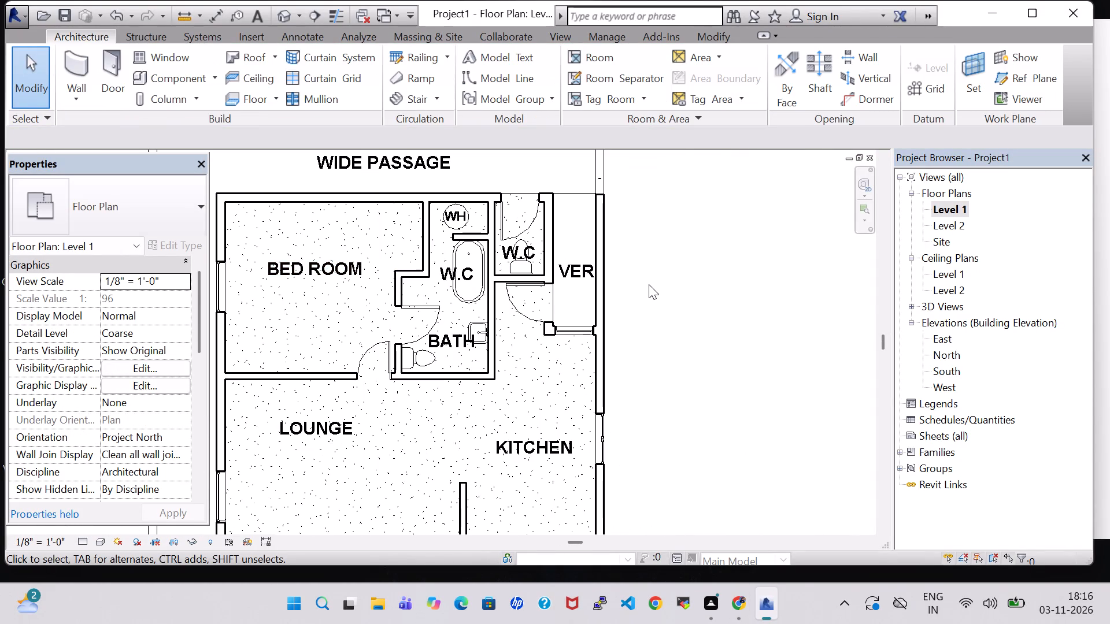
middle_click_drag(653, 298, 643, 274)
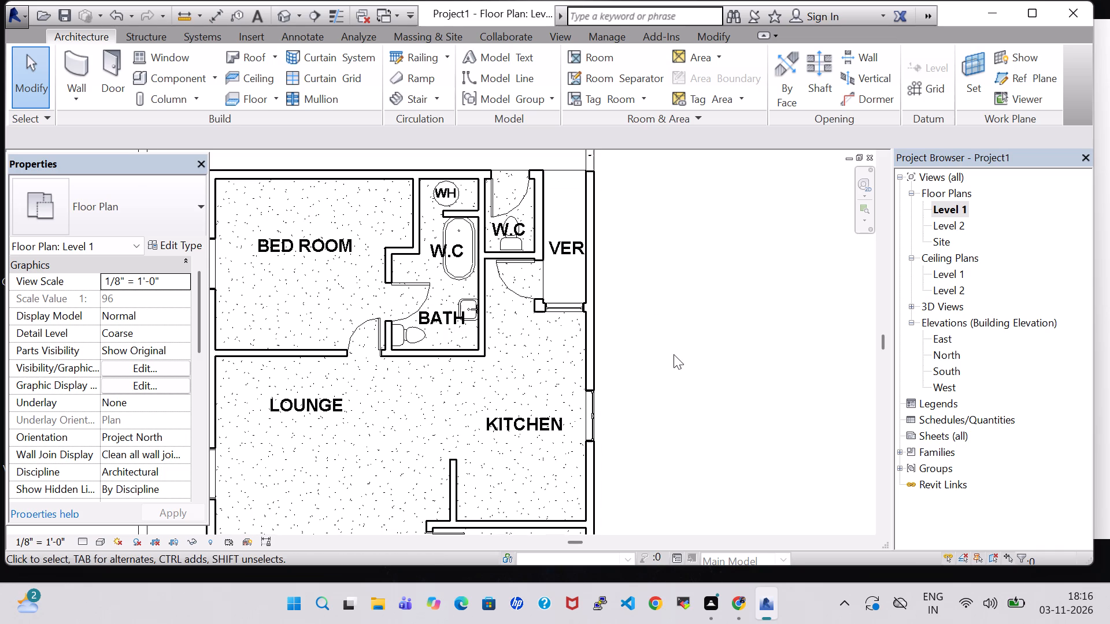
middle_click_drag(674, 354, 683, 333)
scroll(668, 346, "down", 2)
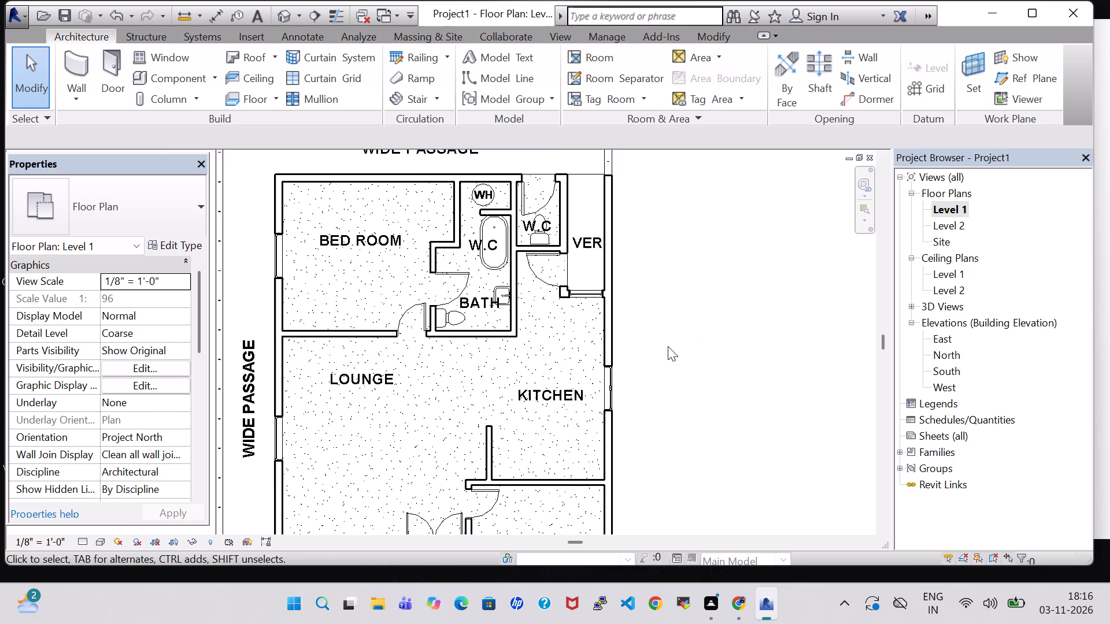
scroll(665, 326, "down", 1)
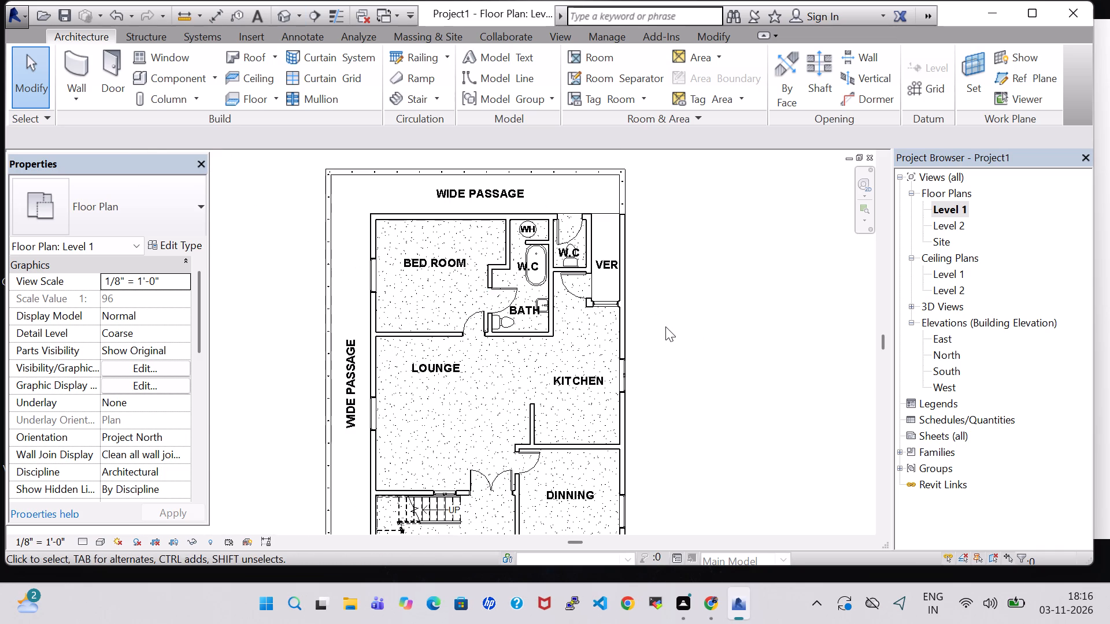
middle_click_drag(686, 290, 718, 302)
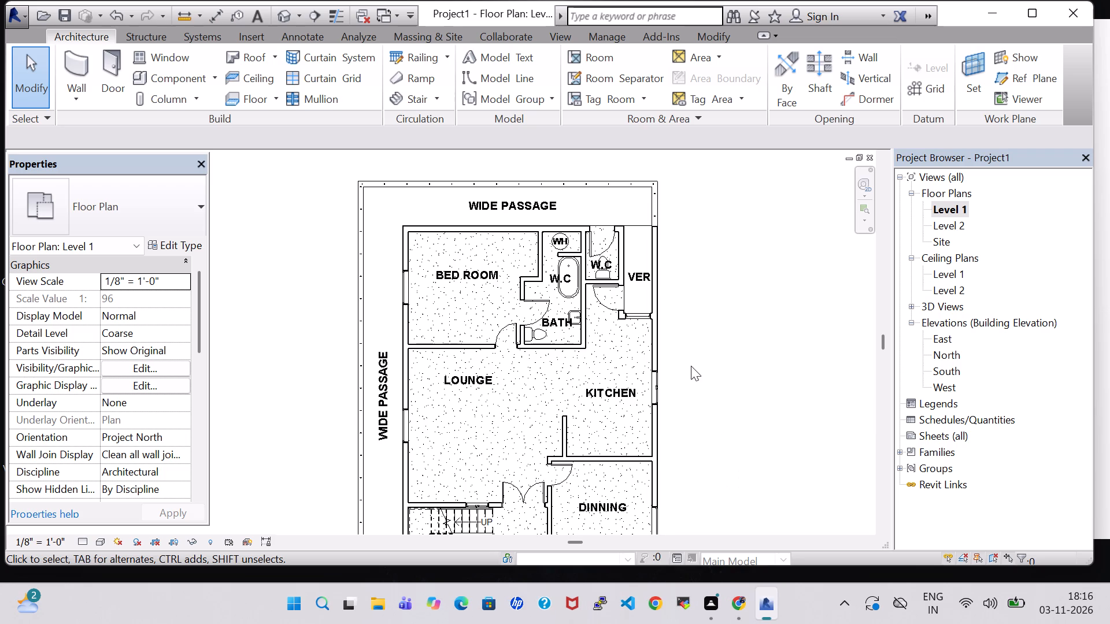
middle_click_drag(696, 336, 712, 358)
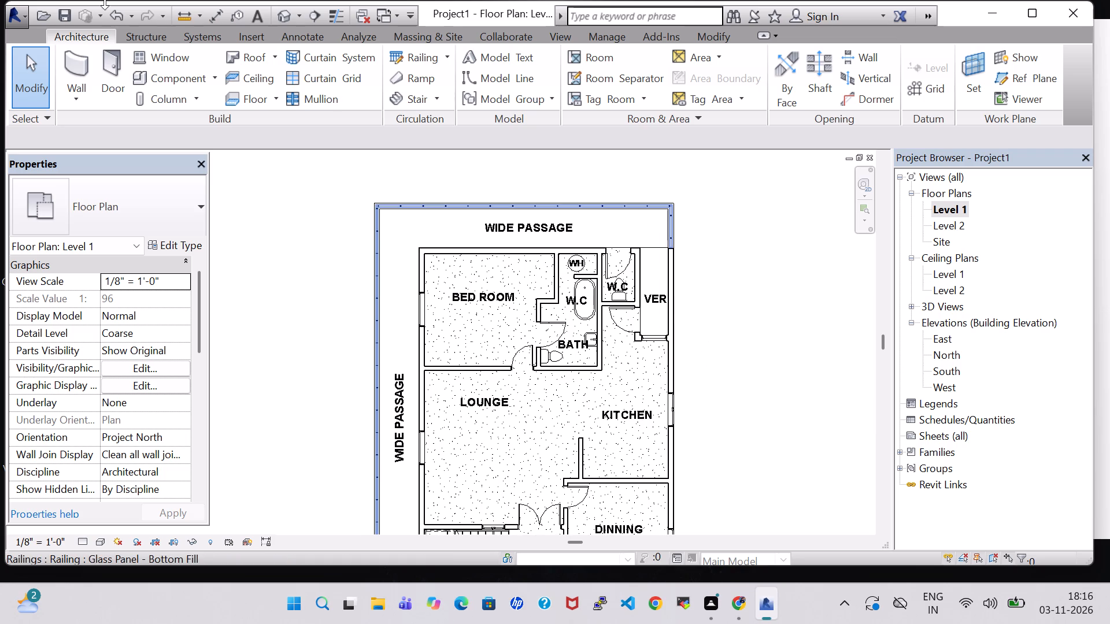
Load the Bed-Standard.0001 family from the US Imperial library's Furniture > Beds folder.
left_click(157, 78)
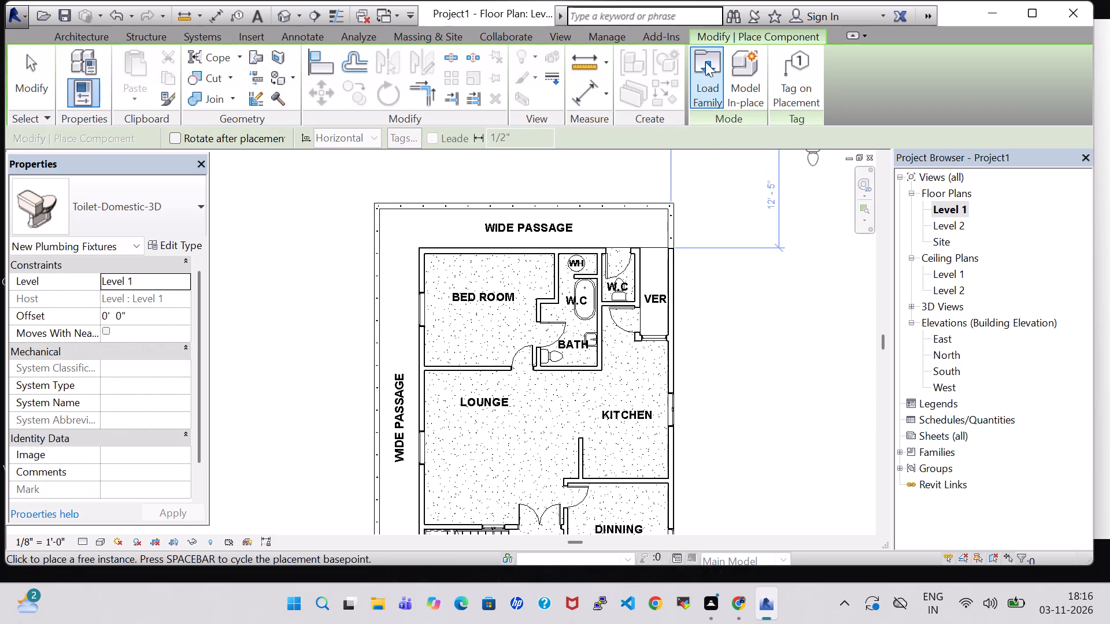
left_click(708, 65)
scroll(702, 313, "down", 1)
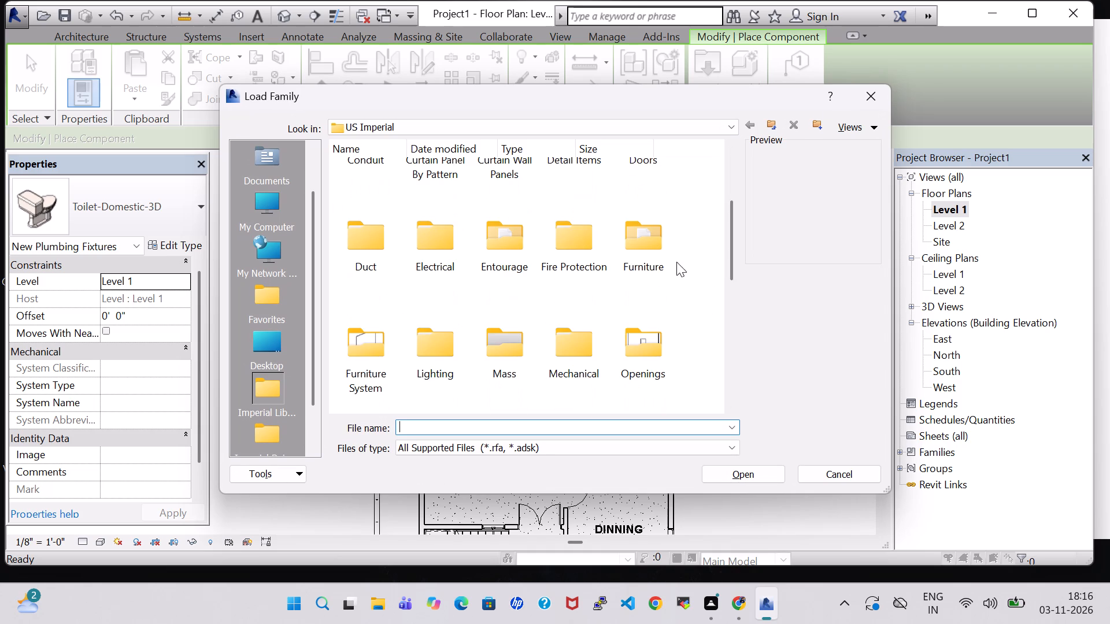
double_click(643, 235)
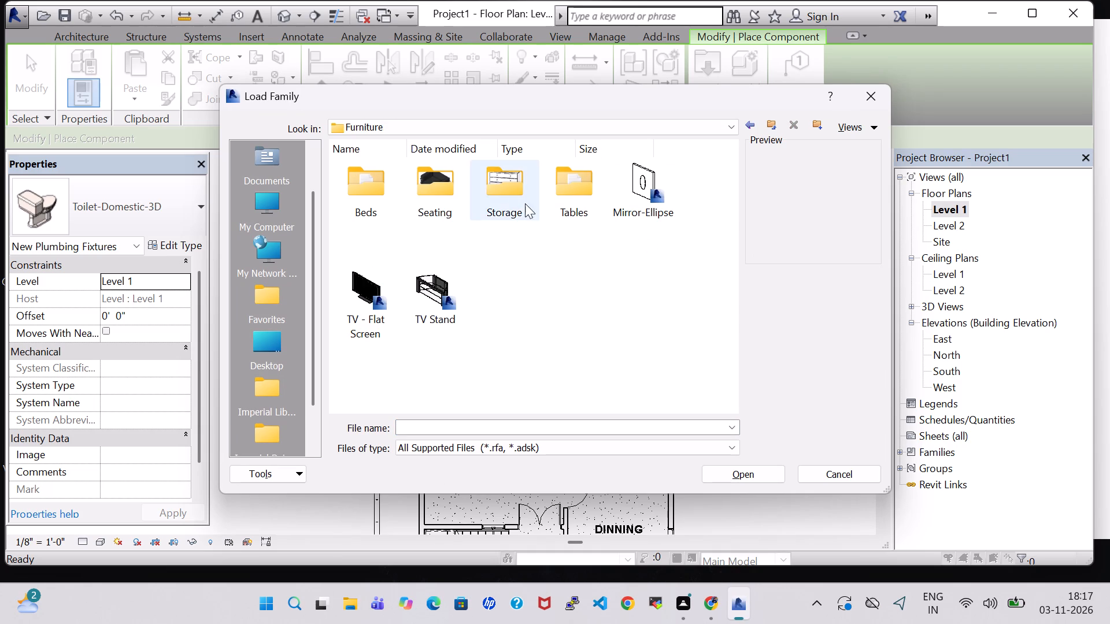
double_click(360, 184)
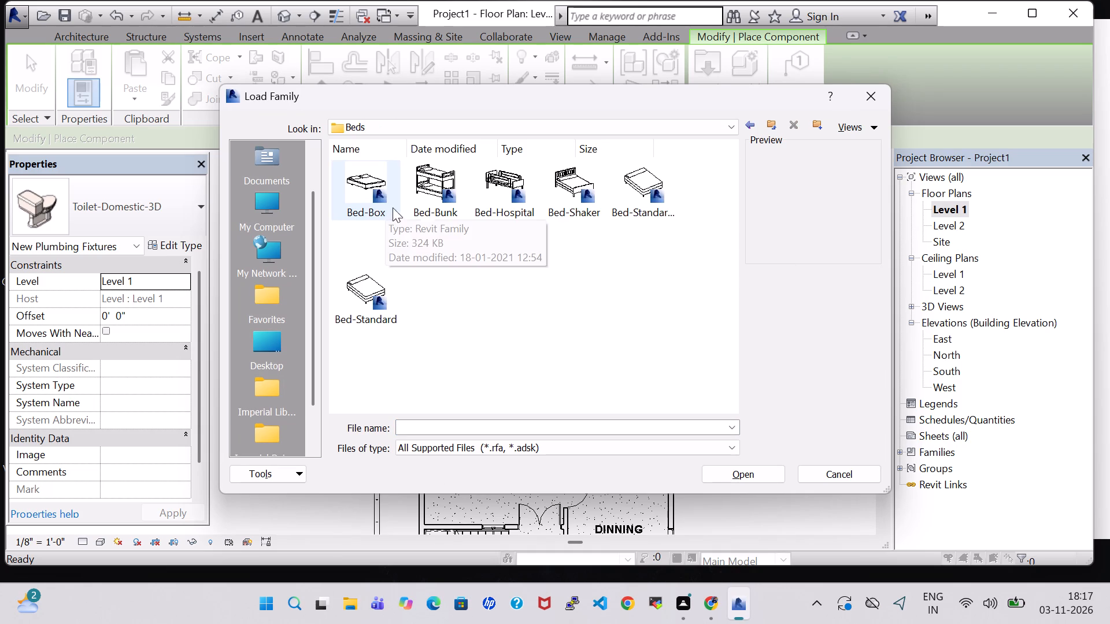
left_click(637, 190)
left_click(757, 476)
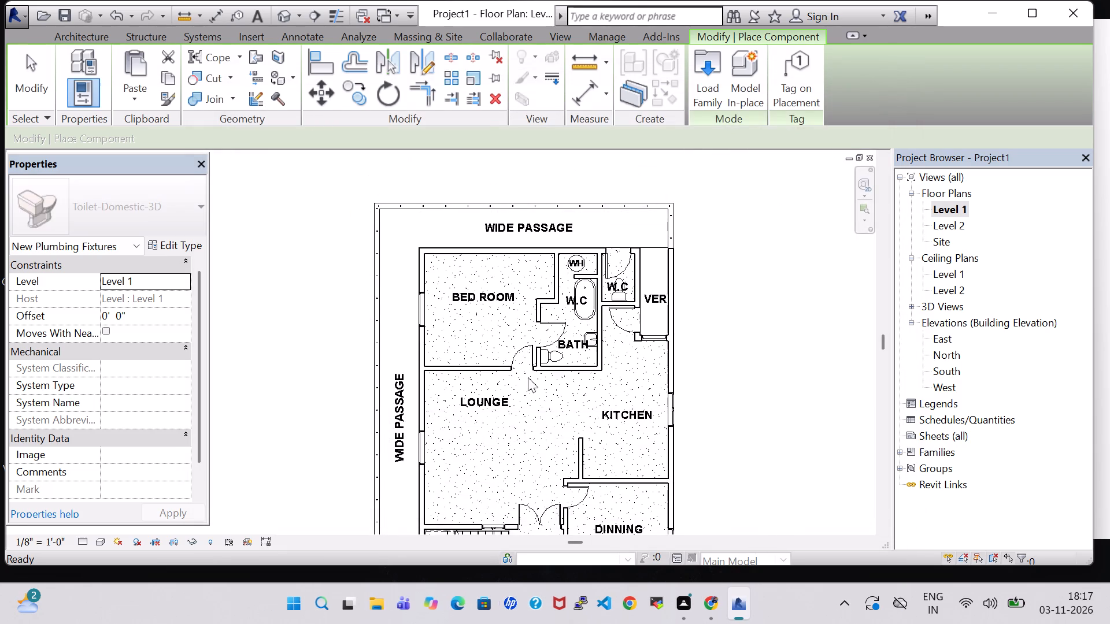
Place a King 78" x 80" Bed-Standard.0001 in the BED ROOM with its headboard against the outer wall by the wide passage.
scroll(421, 265, "up", 4)
left_click(128, 206)
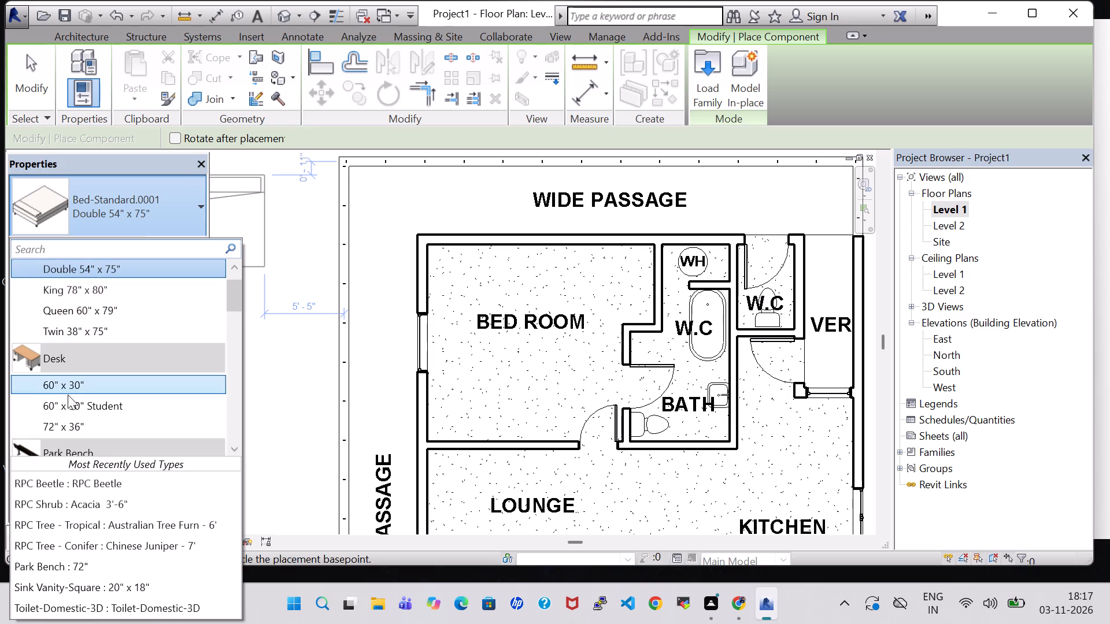
scroll(77, 402, "up", 2)
left_click(95, 322)
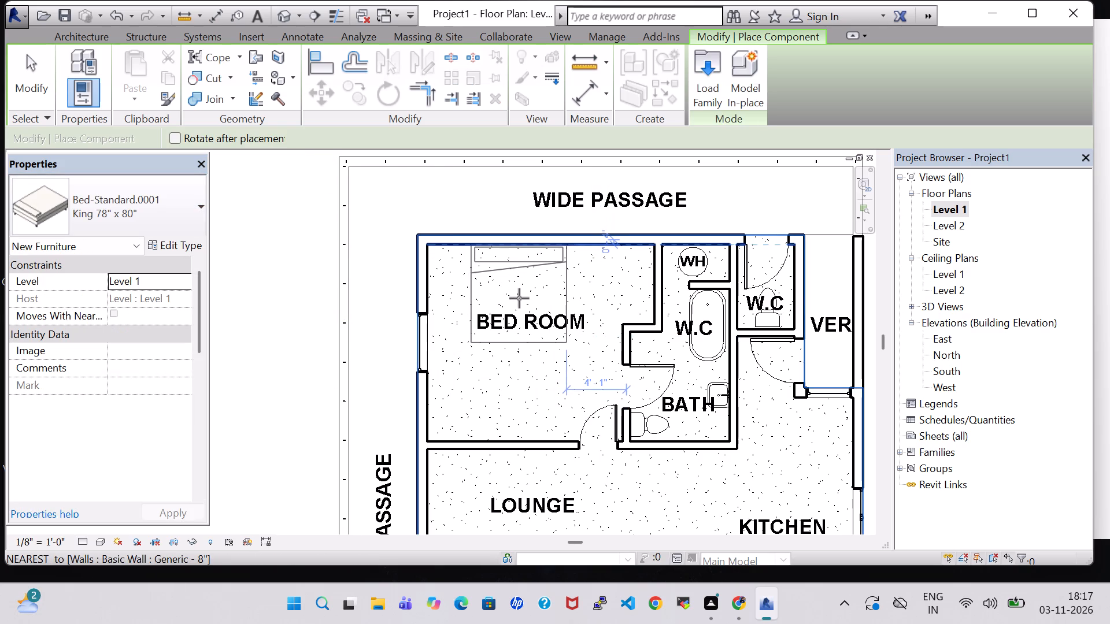
left_click(519, 298)
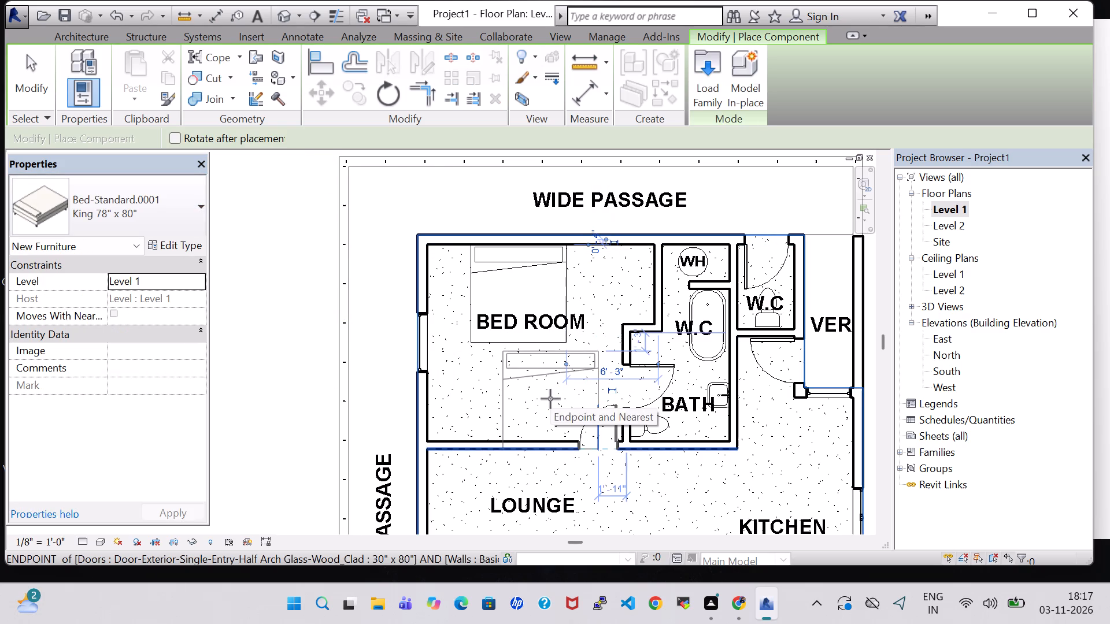
key("Escape")
key("Escape")
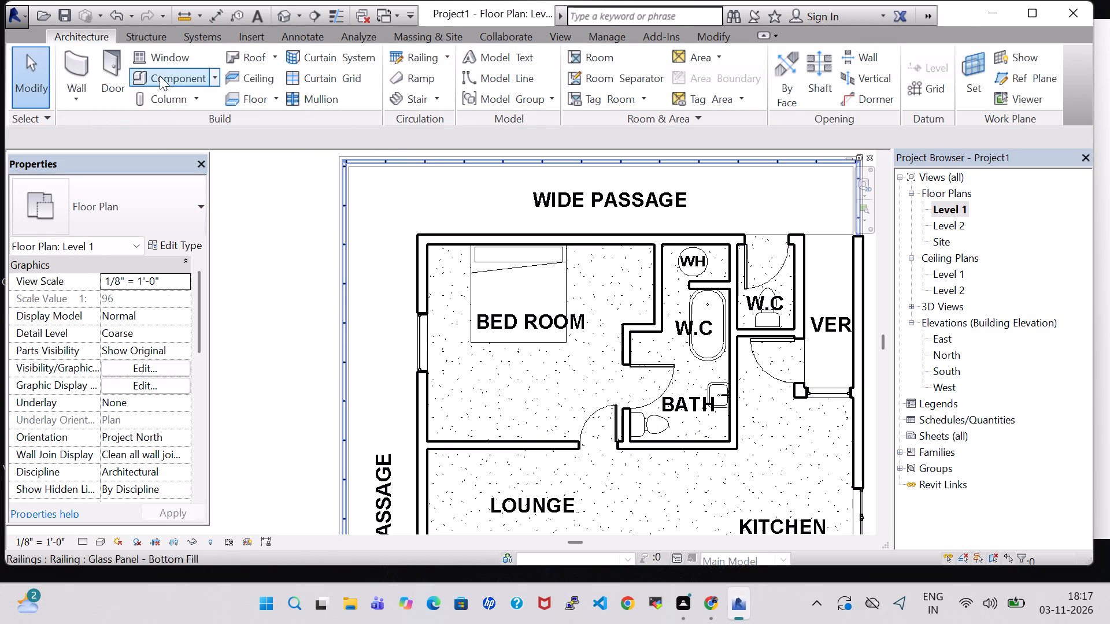
Load the Table-Night Stand family from the US Imperial library's Furniture > Tables folder.
left_click(160, 76)
left_click(709, 81)
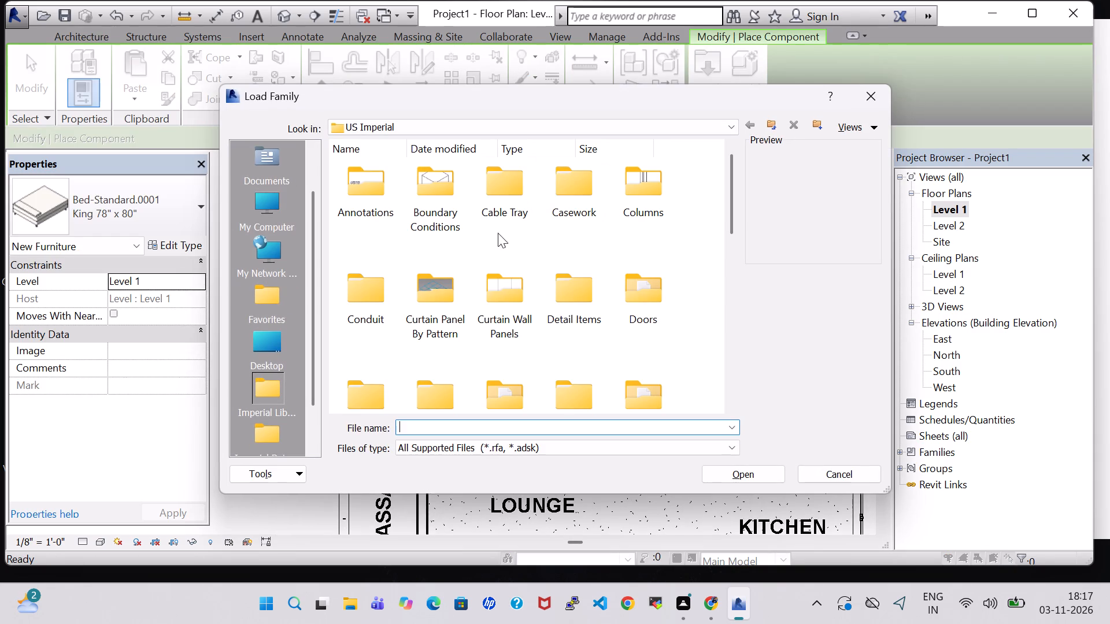
scroll(671, 307, "down", 1)
double_click(648, 247)
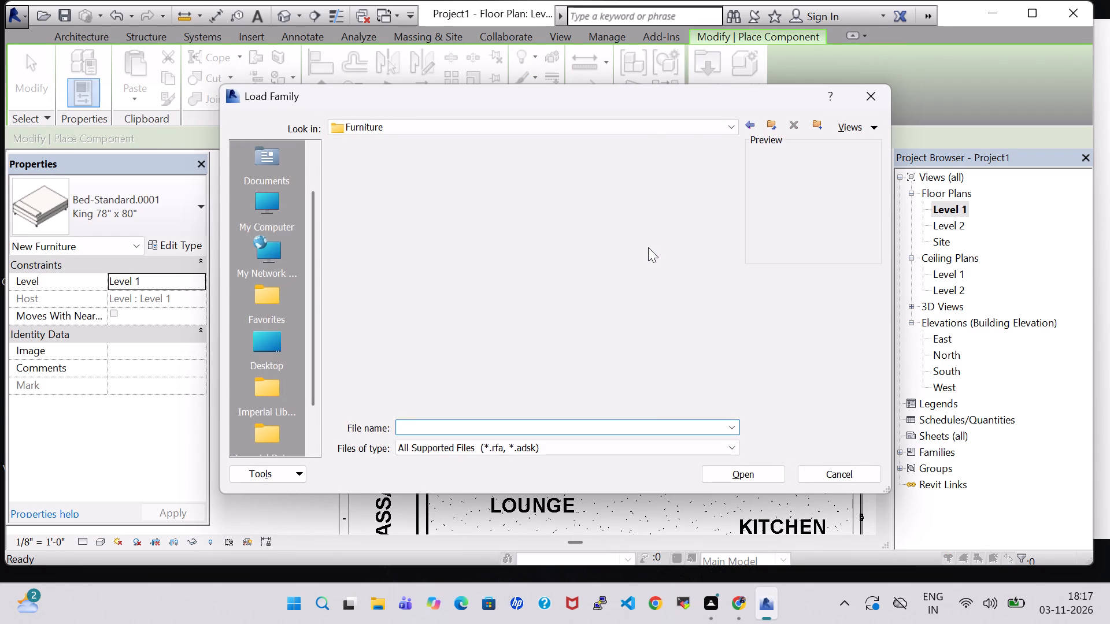
double_click(541, 202)
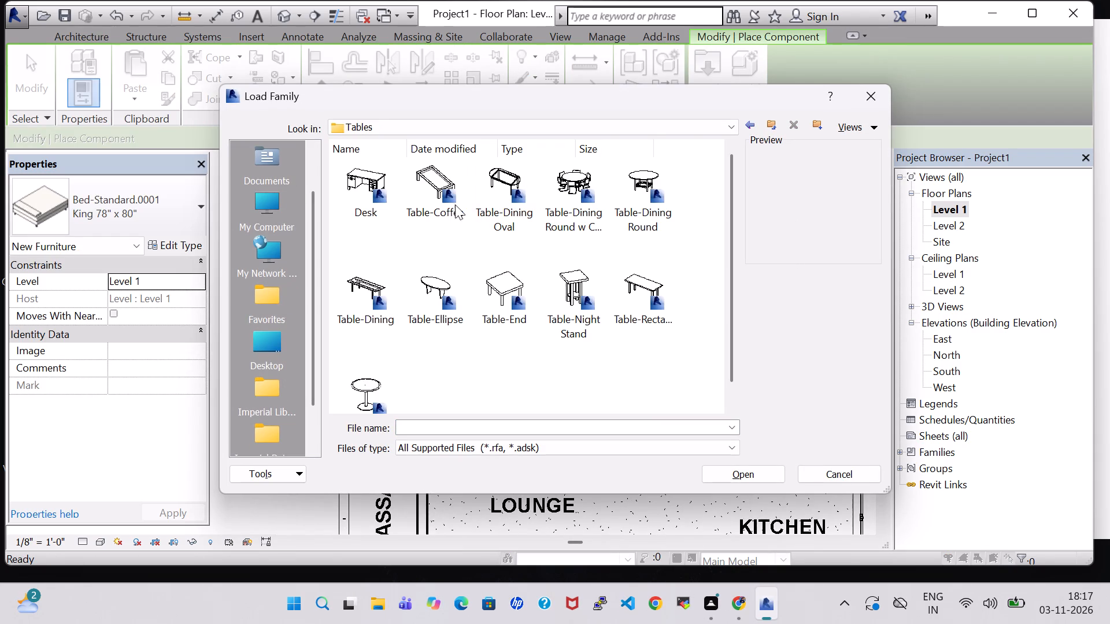
left_click(576, 289)
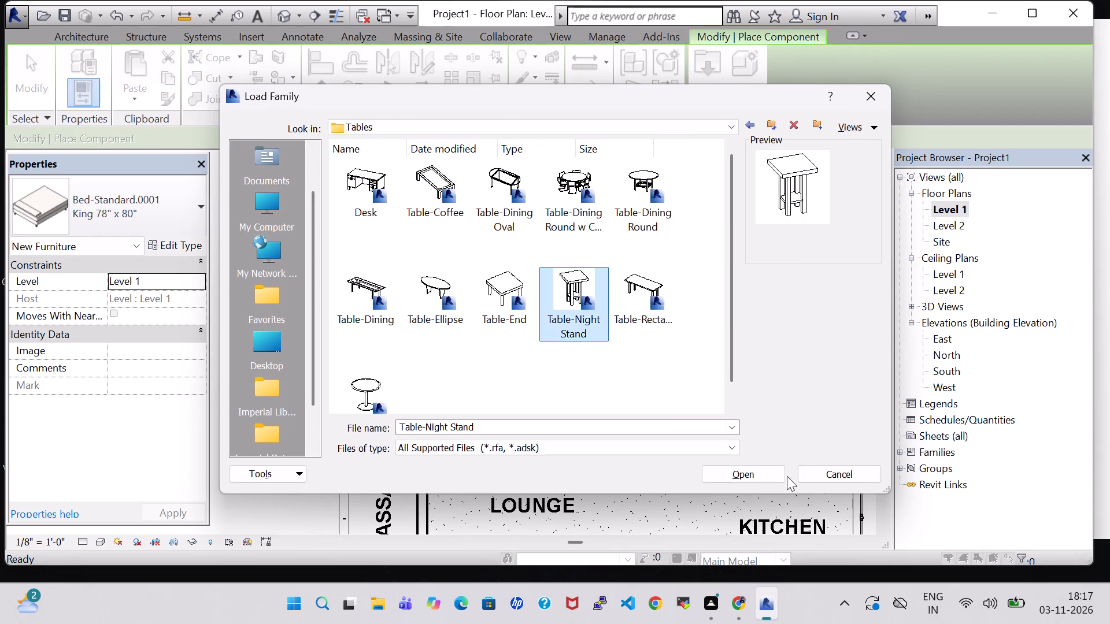
left_click(779, 477)
Place two 24" x 24" x 30" night stands near the headboard wall, one on each side of the king bed.
scroll(451, 283, "up", 6)
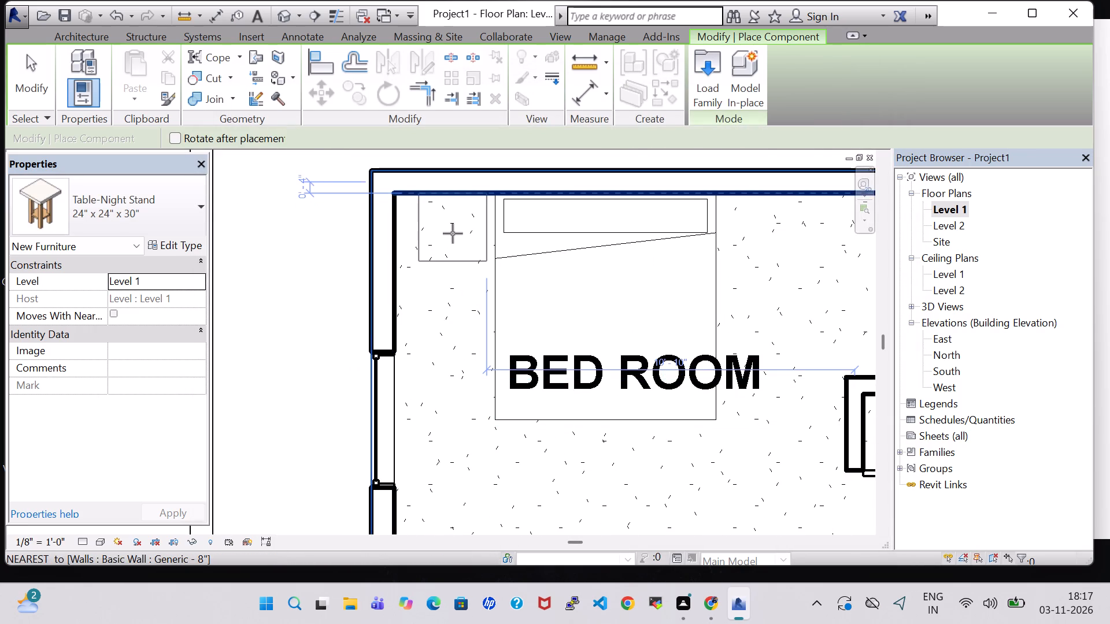
left_click(453, 235)
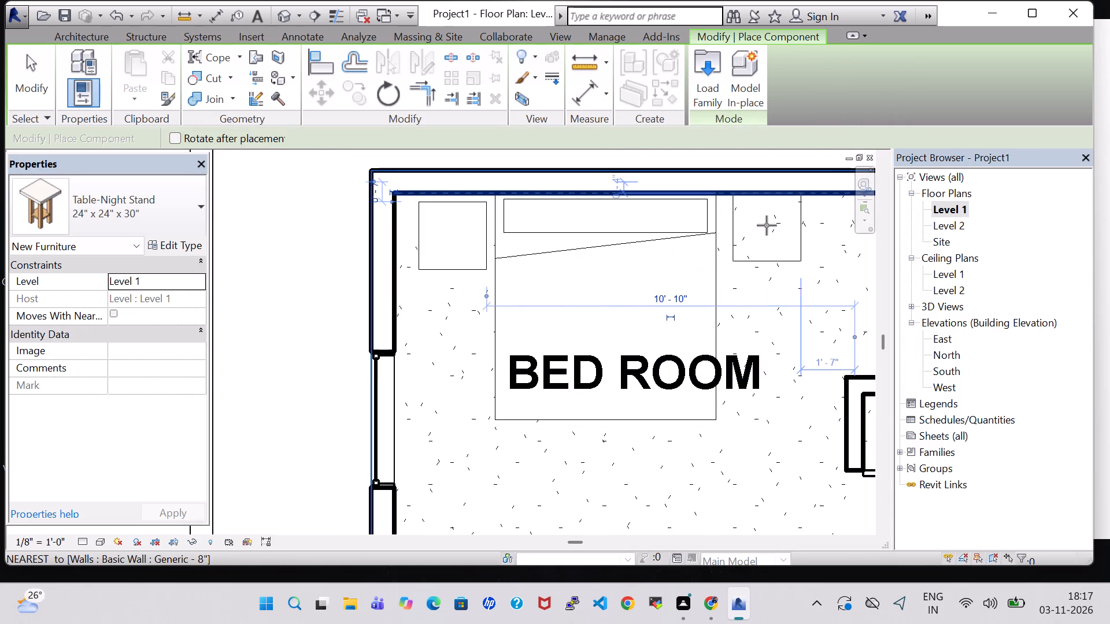
left_click(760, 236)
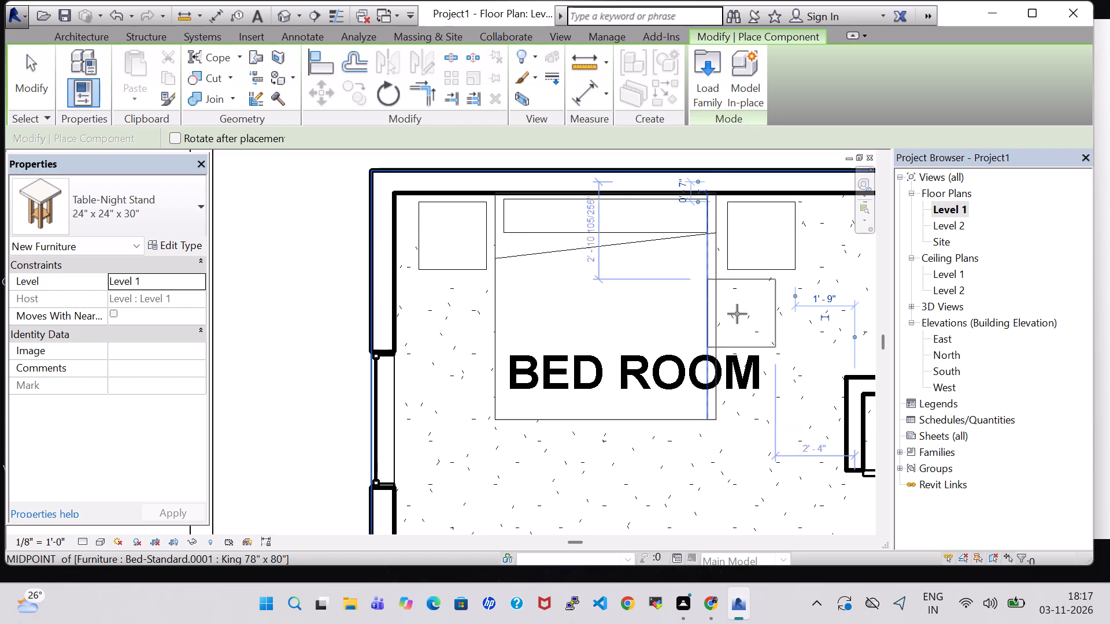
scroll(737, 324, "down", 1)
key("Escape")
key("Escape")
Load the Dresser family from the US Imperial library's Furniture > Storage folder.
middle_click_drag(737, 325, 657, 321)
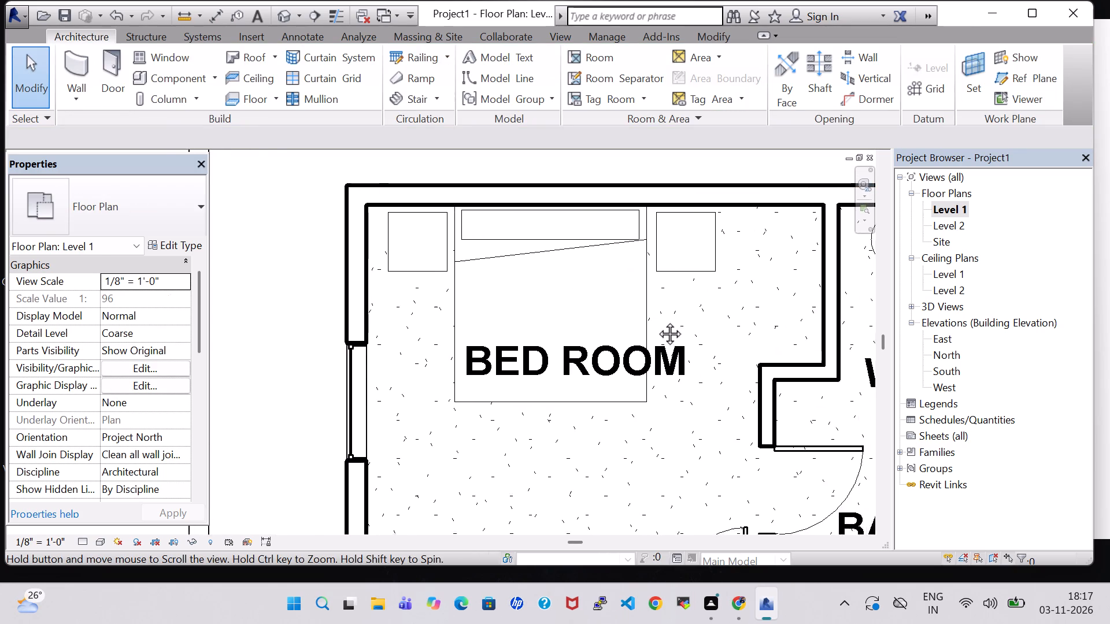
middle_click_drag(657, 321, 606, 332)
left_click(177, 75)
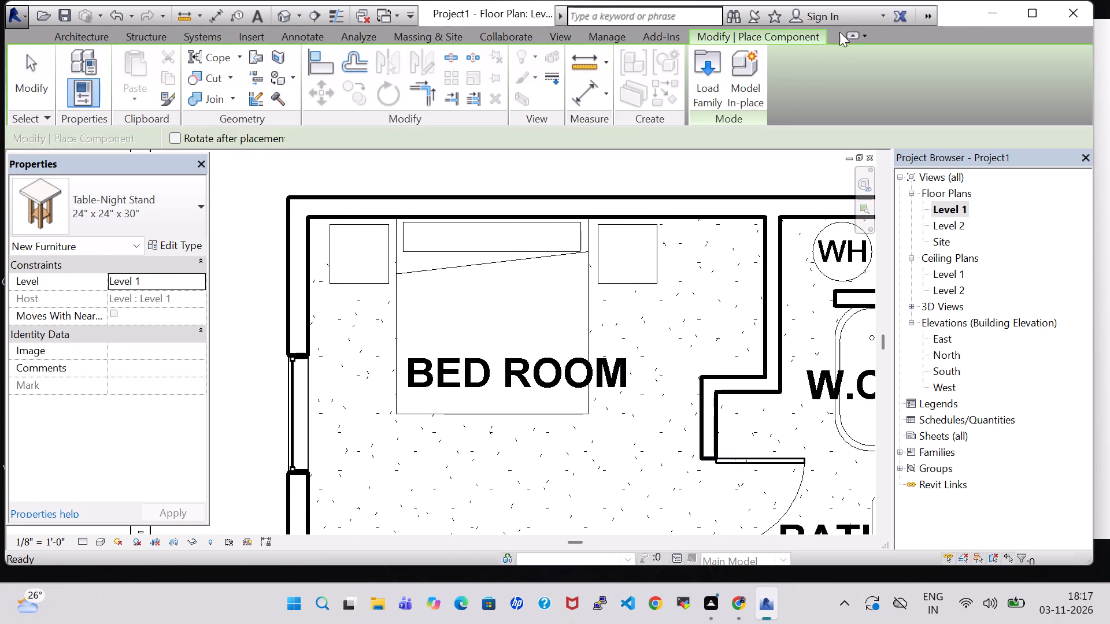
left_click(714, 90)
scroll(602, 320, "down", 1)
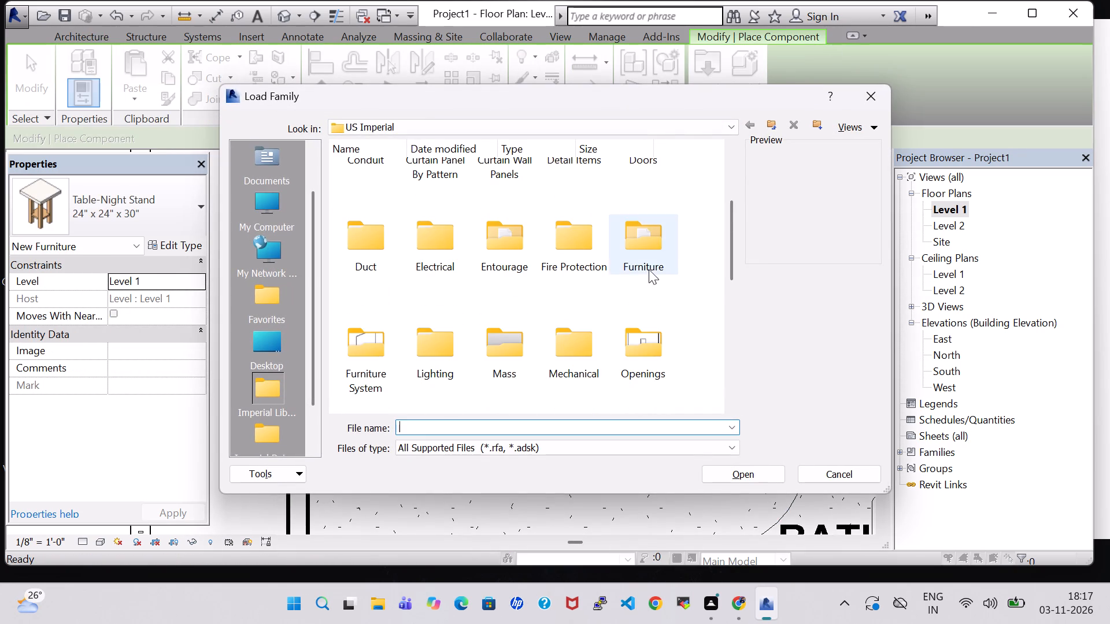
double_click(646, 257)
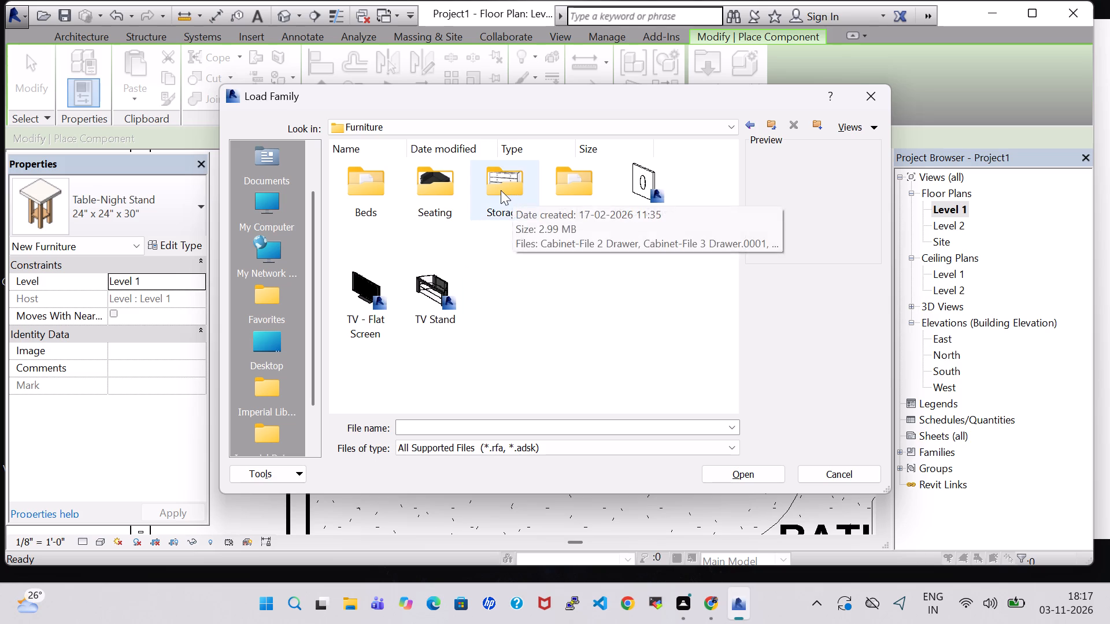
double_click(501, 190)
left_click(505, 279)
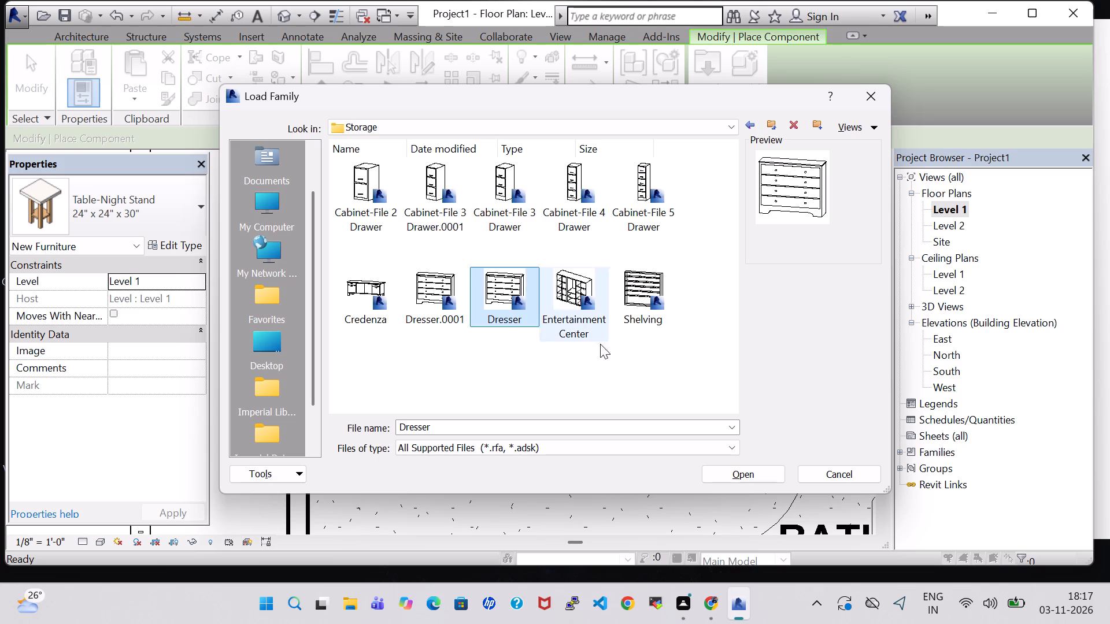
left_click(752, 470)
Place a 48" x 72" x 24" Dresser, rotated lengthwise along the BED ROOM wall that backs onto the WH space.
key("space")
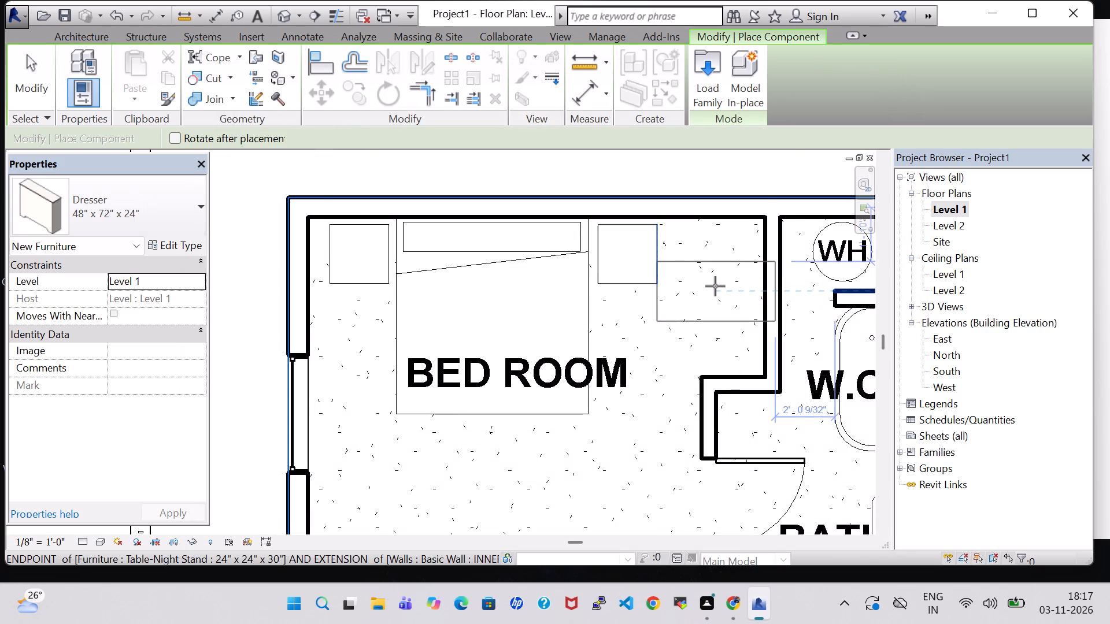
key("space")
left_click(727, 298)
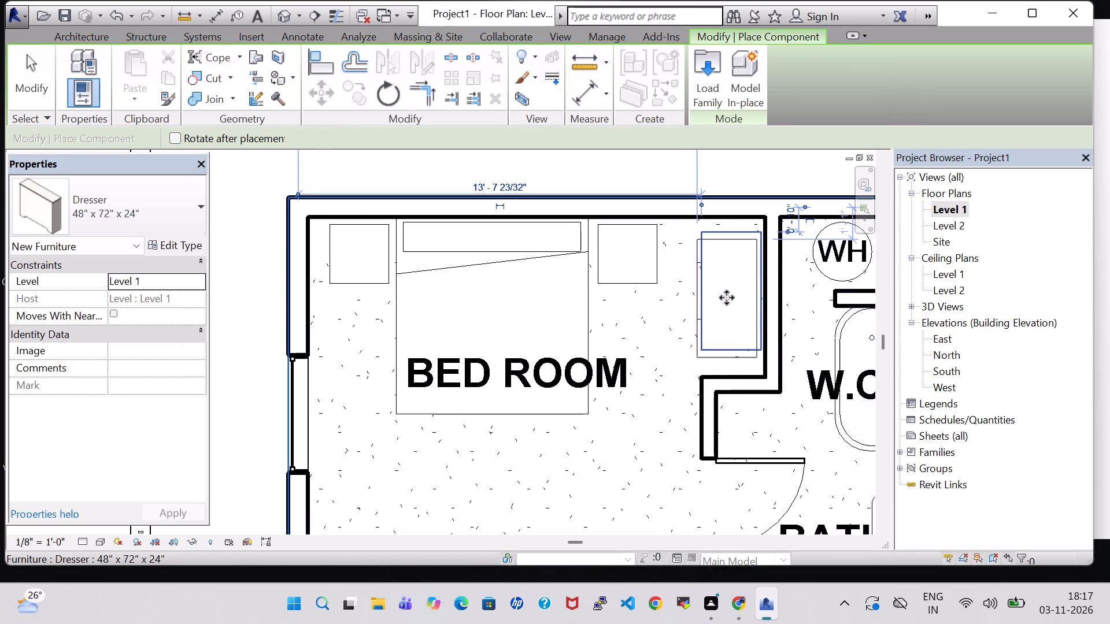
key("Escape")
key("Escape")
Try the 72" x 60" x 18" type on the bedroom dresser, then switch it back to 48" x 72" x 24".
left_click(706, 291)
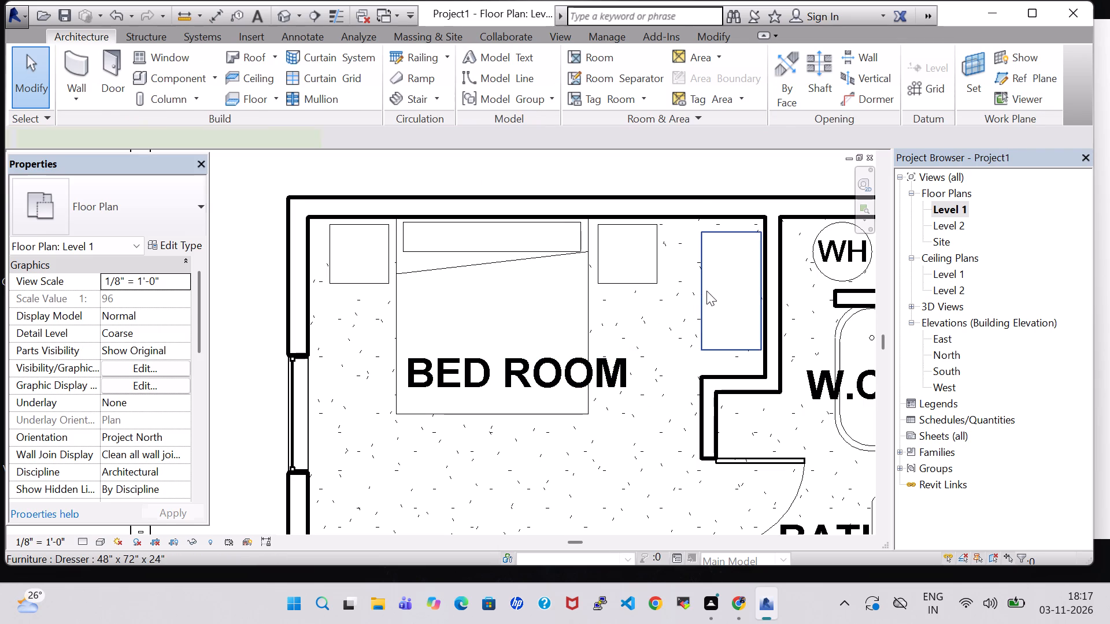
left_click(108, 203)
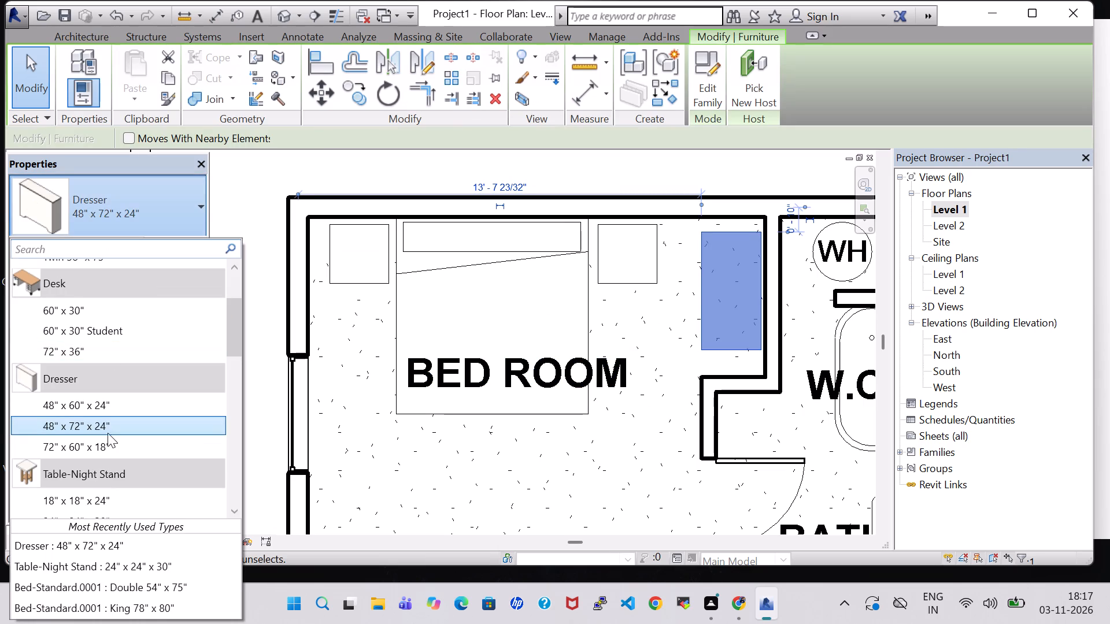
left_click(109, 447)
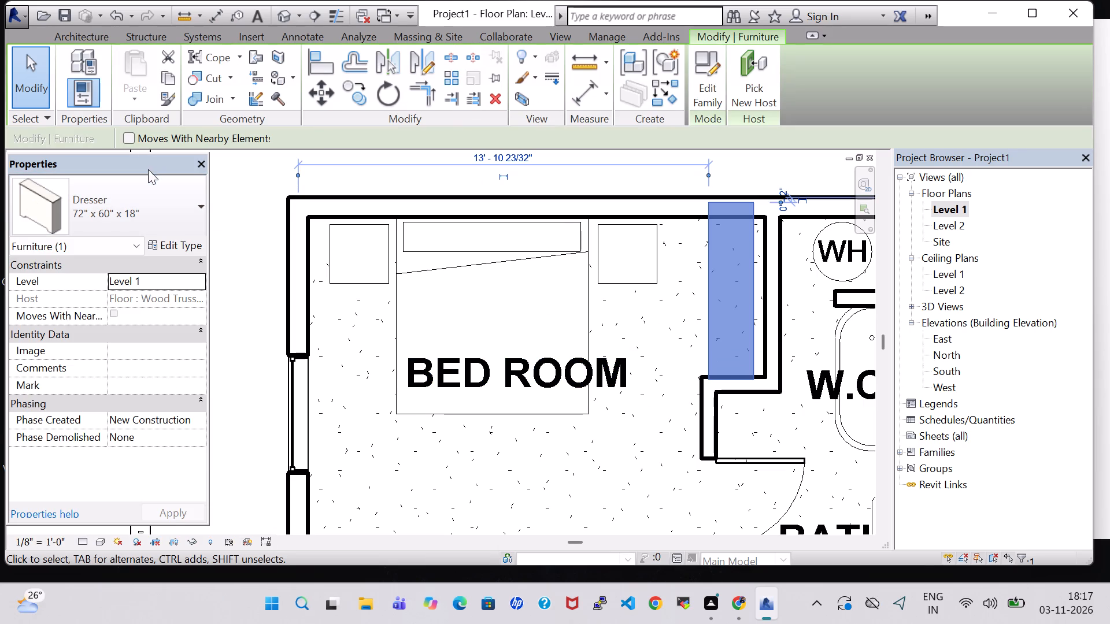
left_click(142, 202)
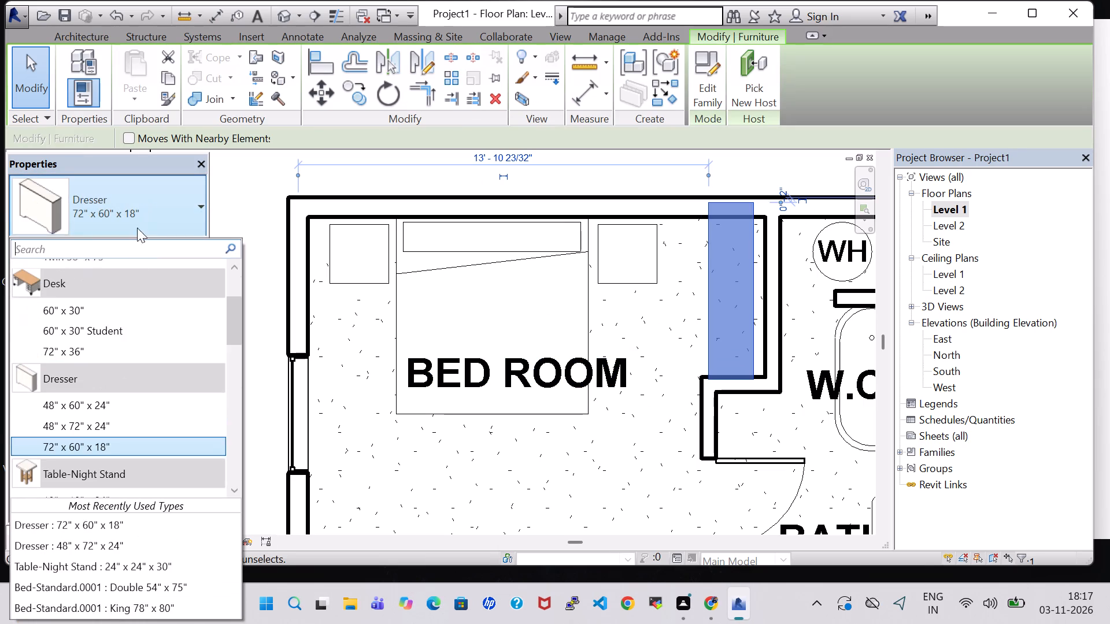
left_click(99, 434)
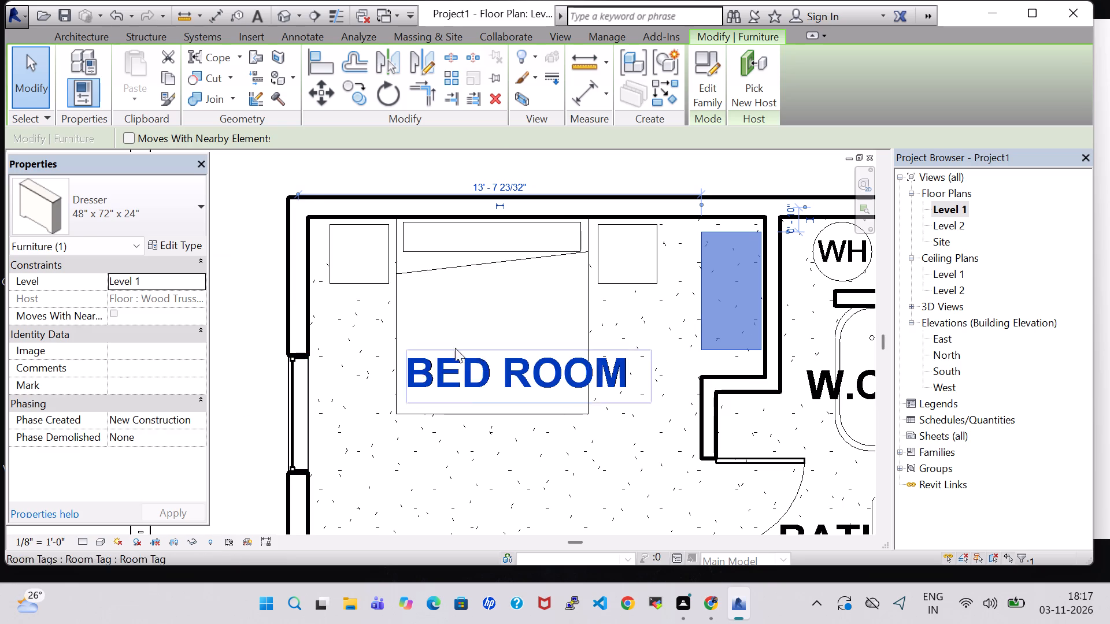
Set the width in the dresser's type properties to 5' 0".
left_click(169, 244)
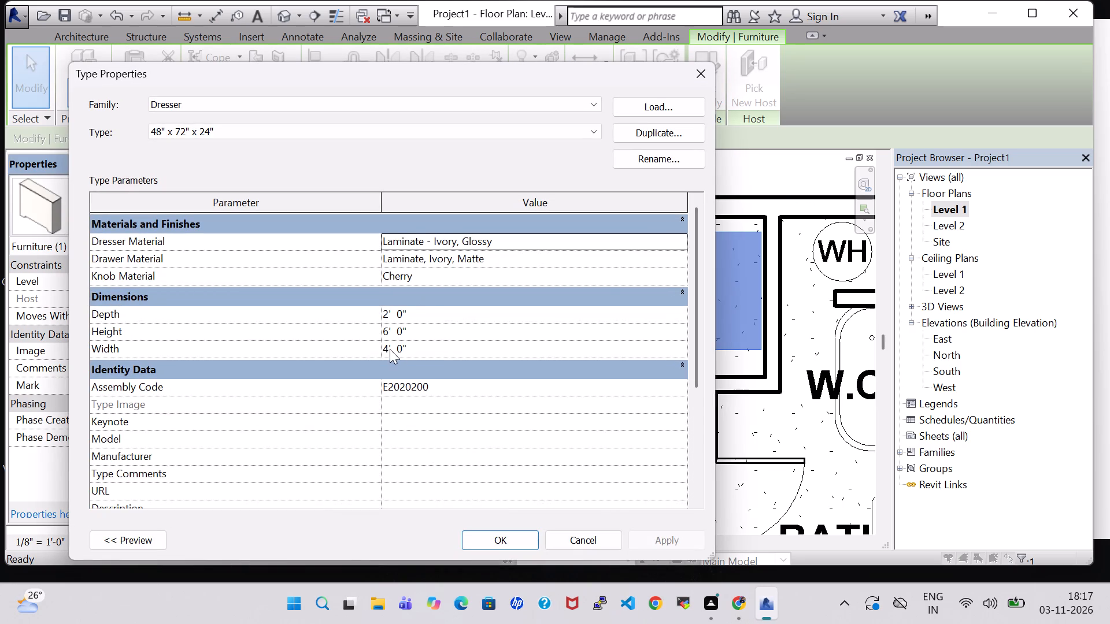
left_click(388, 351)
key("Right")
key("BackSpace")
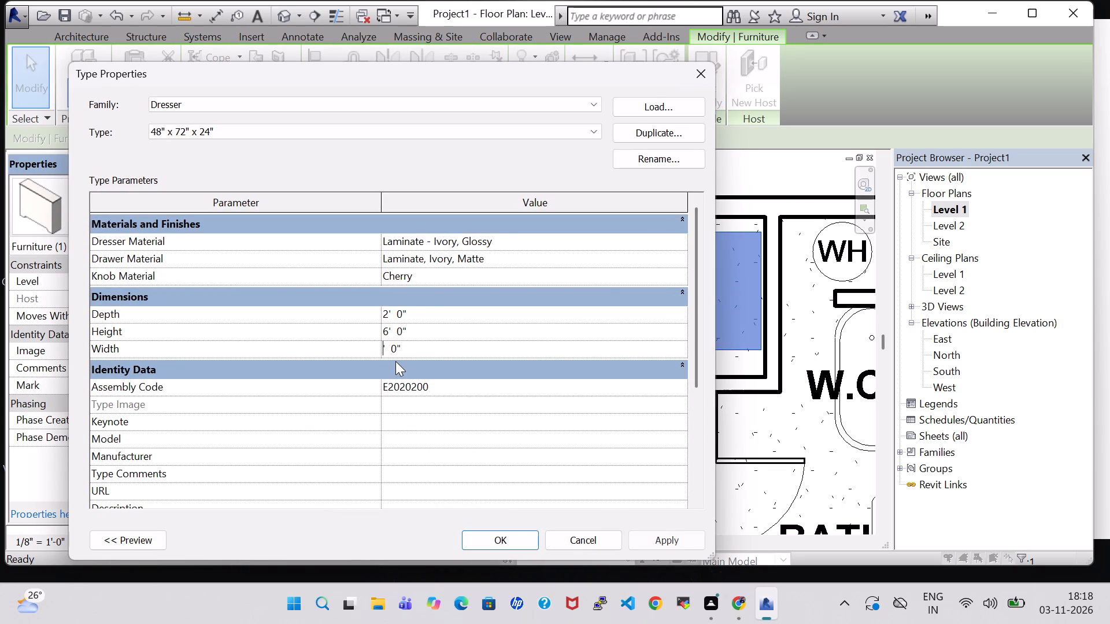
key("5")
left_click(668, 537)
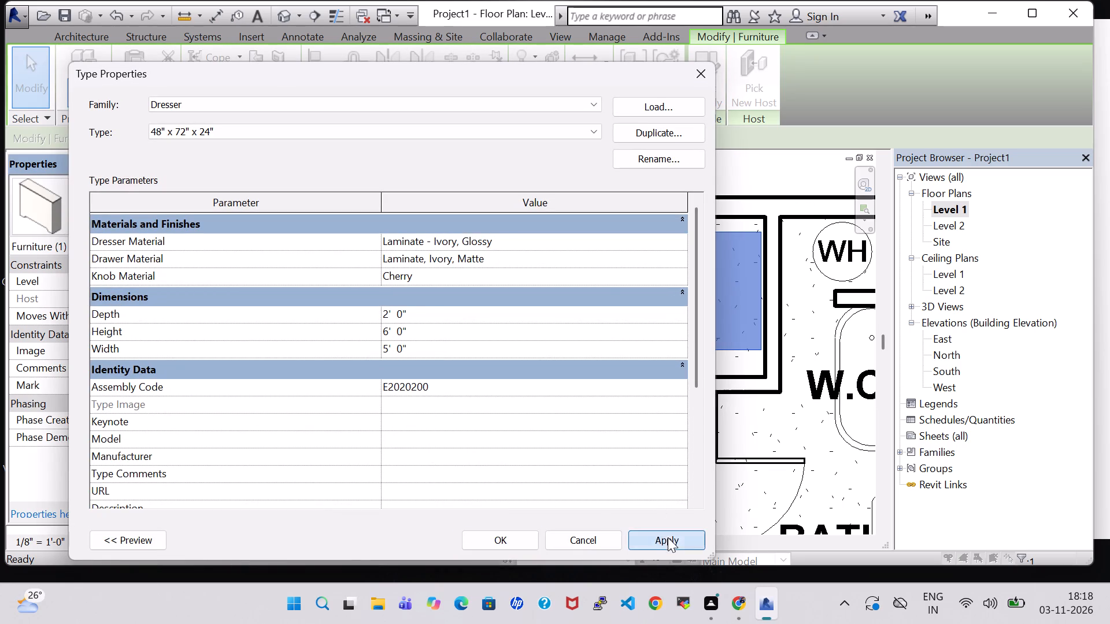
left_click(510, 535)
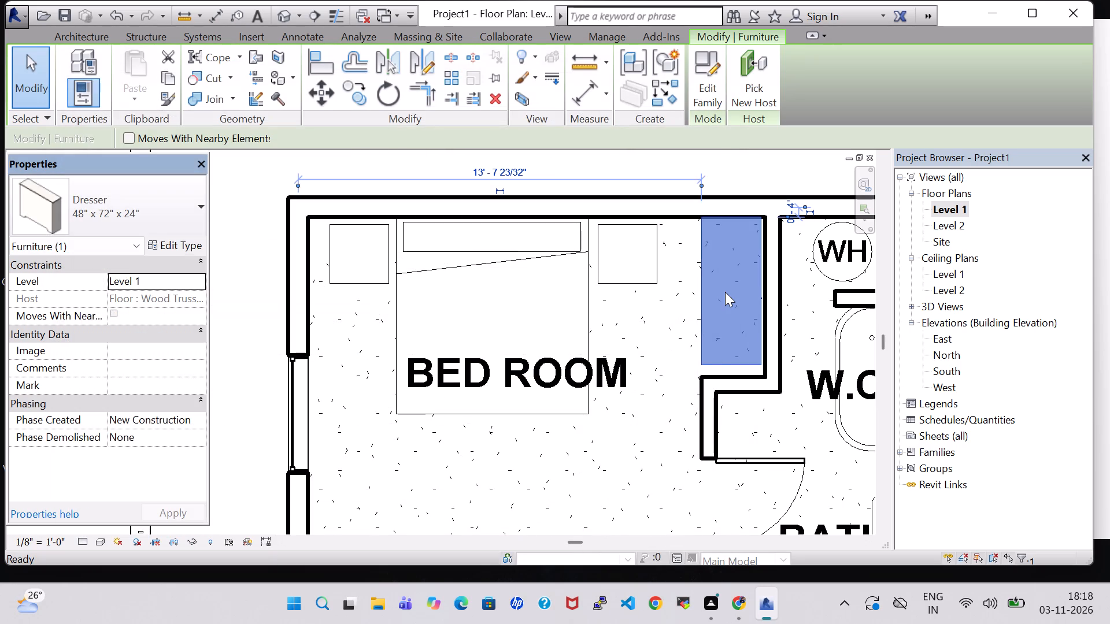
Nudge the dresser slightly away from the headboard wall, toward the stepped corner of the bedroom.
key("Down")
left_click(656, 340)
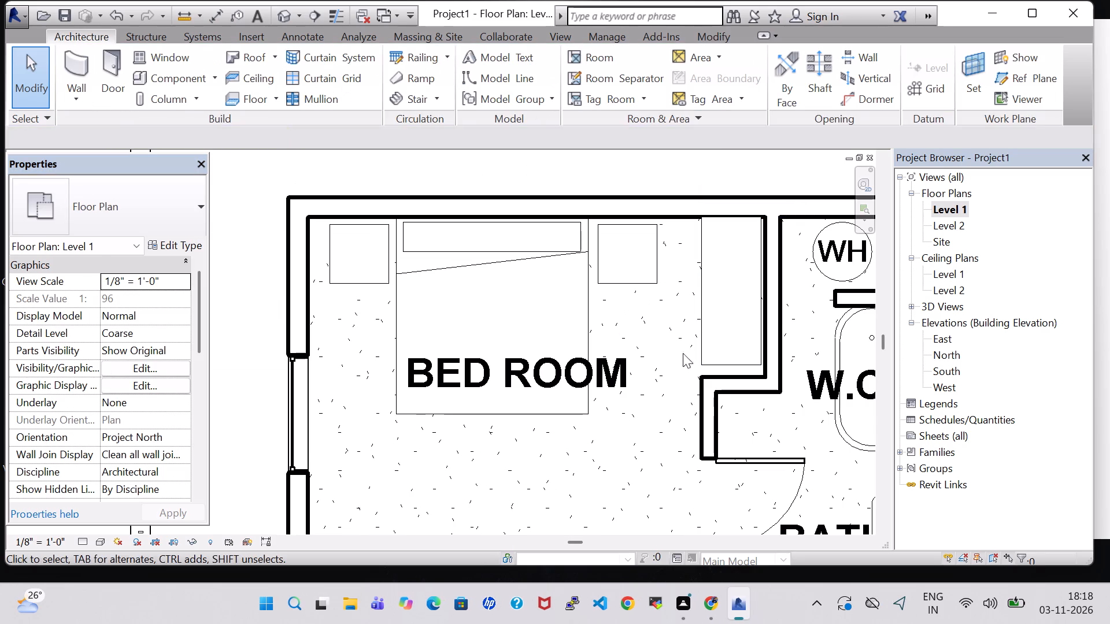
left_click(701, 360)
key("Down")
key("Down")
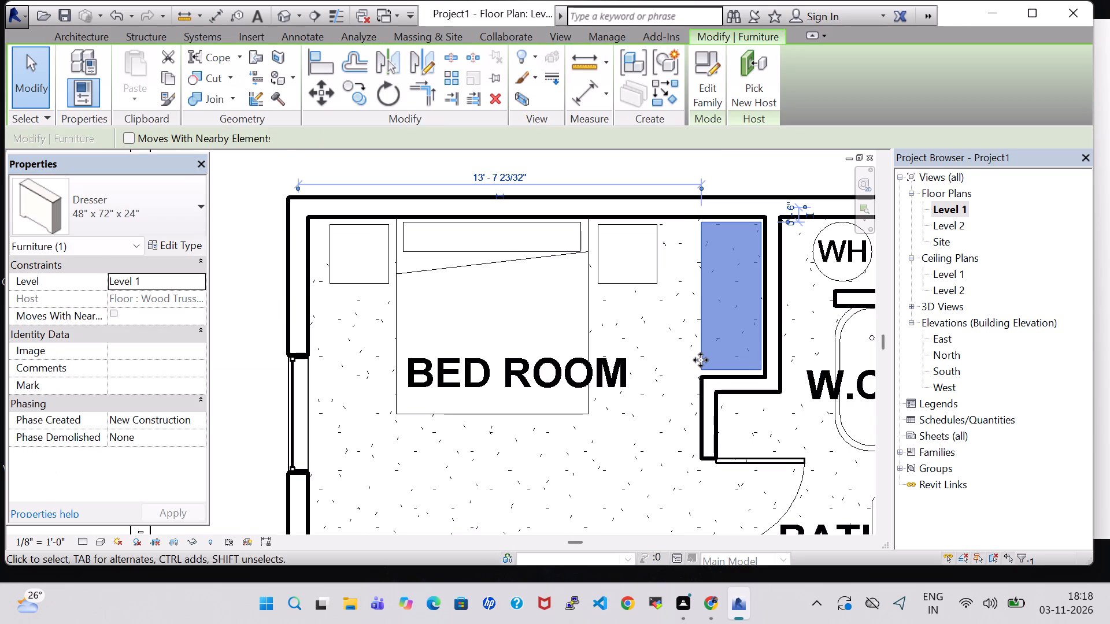
Open the default 3D view of the house.
left_click(279, 19)
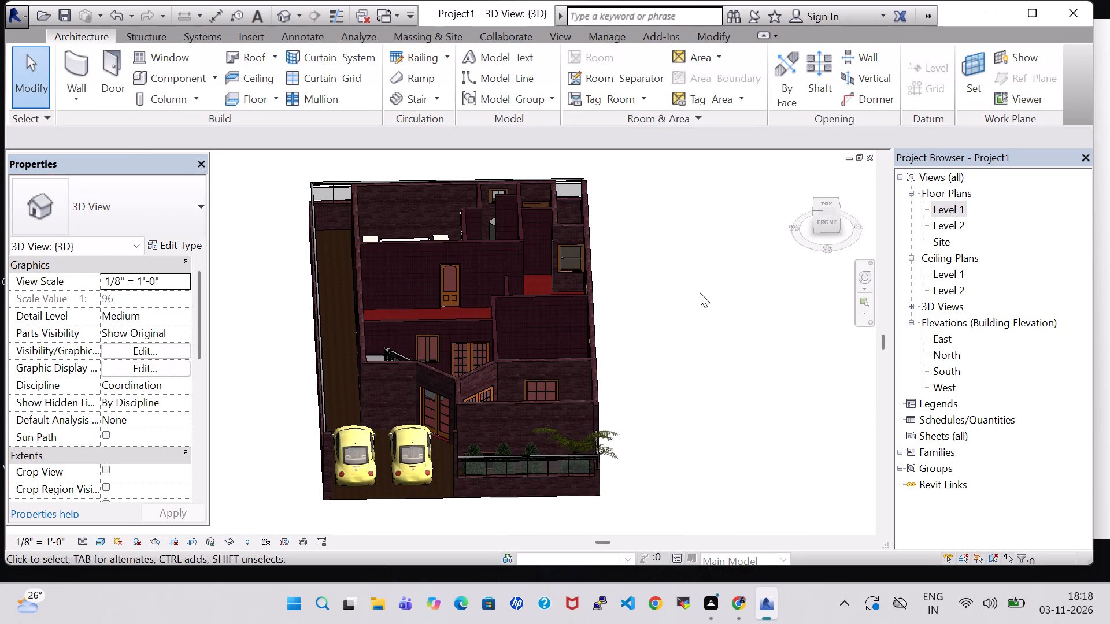
Rotate the bedroom dresser 180° in the 3D view so its shelves face the bed.
middle_click_drag(683, 252, 775, 326, "shift")
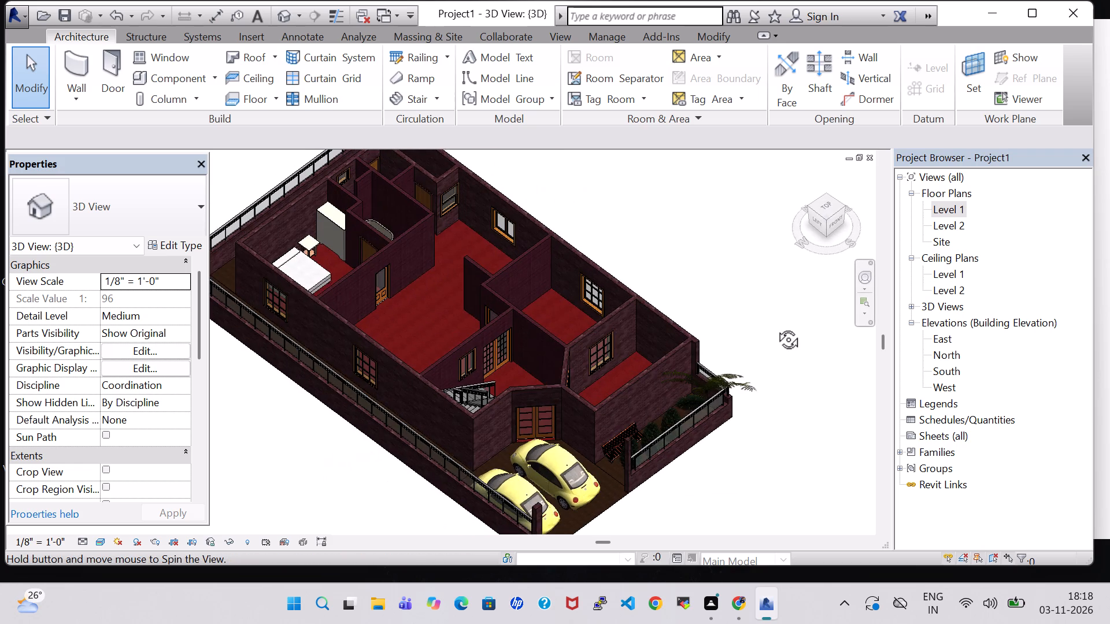
middle_click_drag(775, 326, 775, 326, "shift")
left_click(343, 219)
key("space")
key("space")
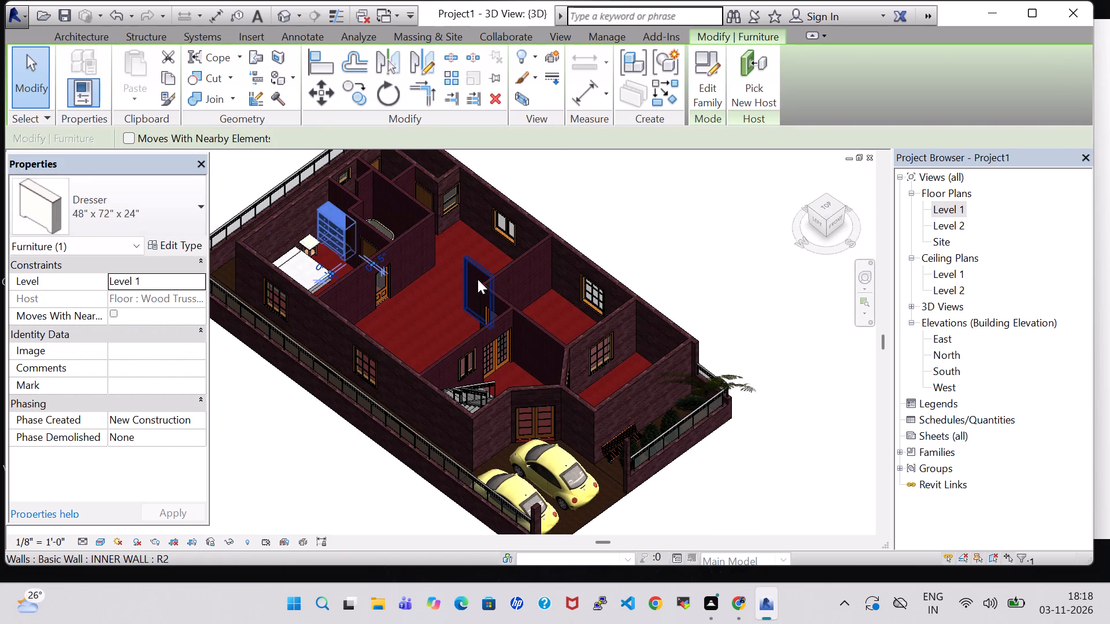
left_click(621, 210)
Return to the Level 1 floor plan and load the TV Stand family from the US Imperial Furniture folder.
double_click(957, 211)
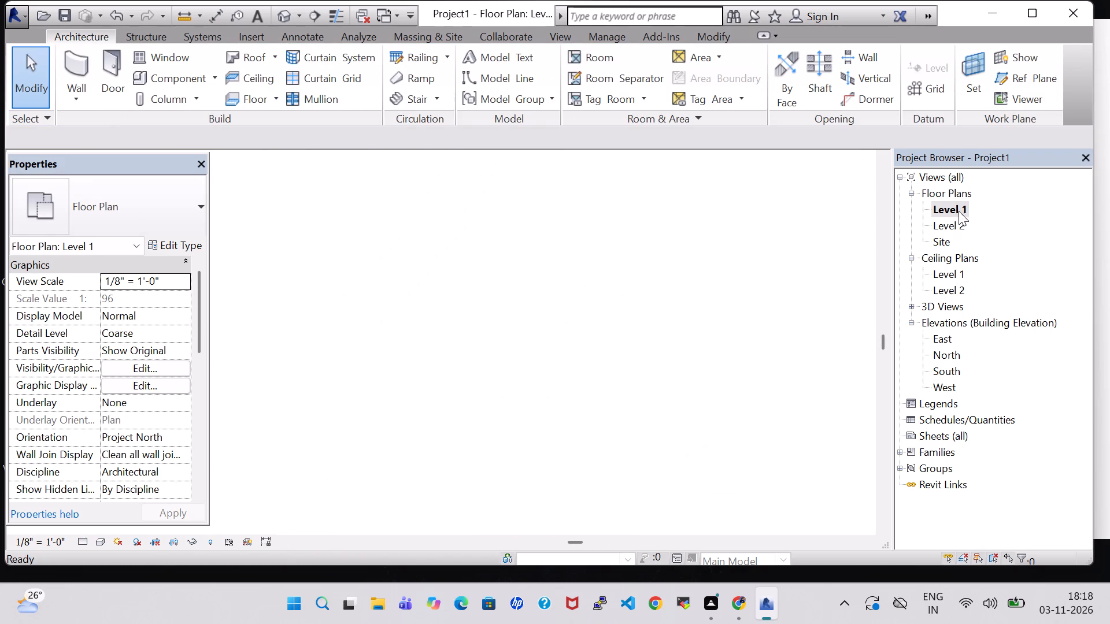
scroll(684, 245, "down", 3)
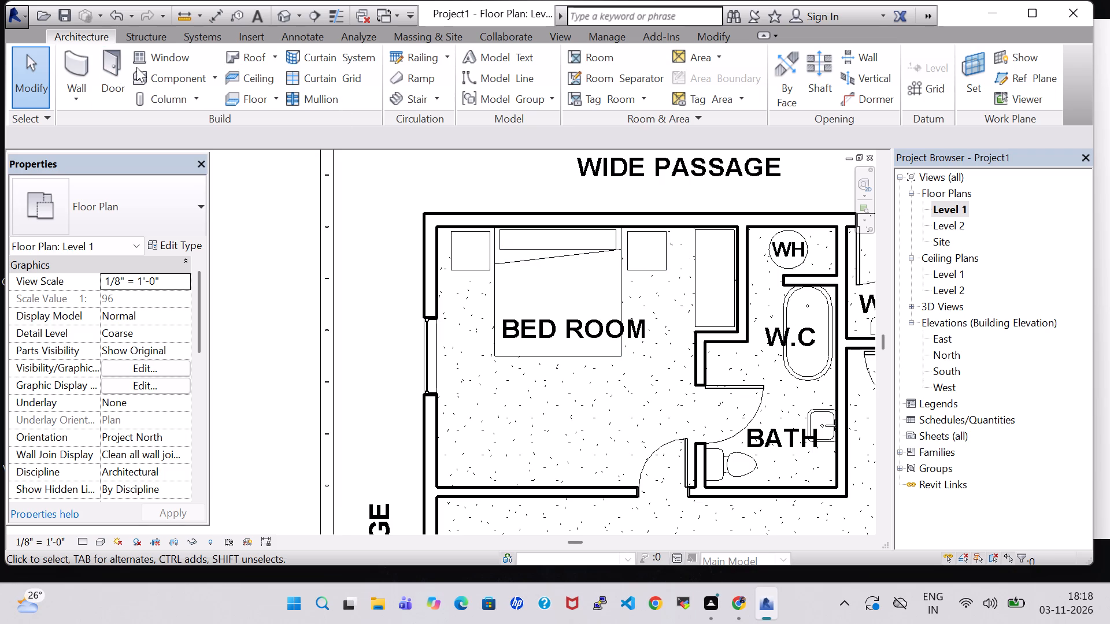
left_click(156, 68)
left_click(711, 81)
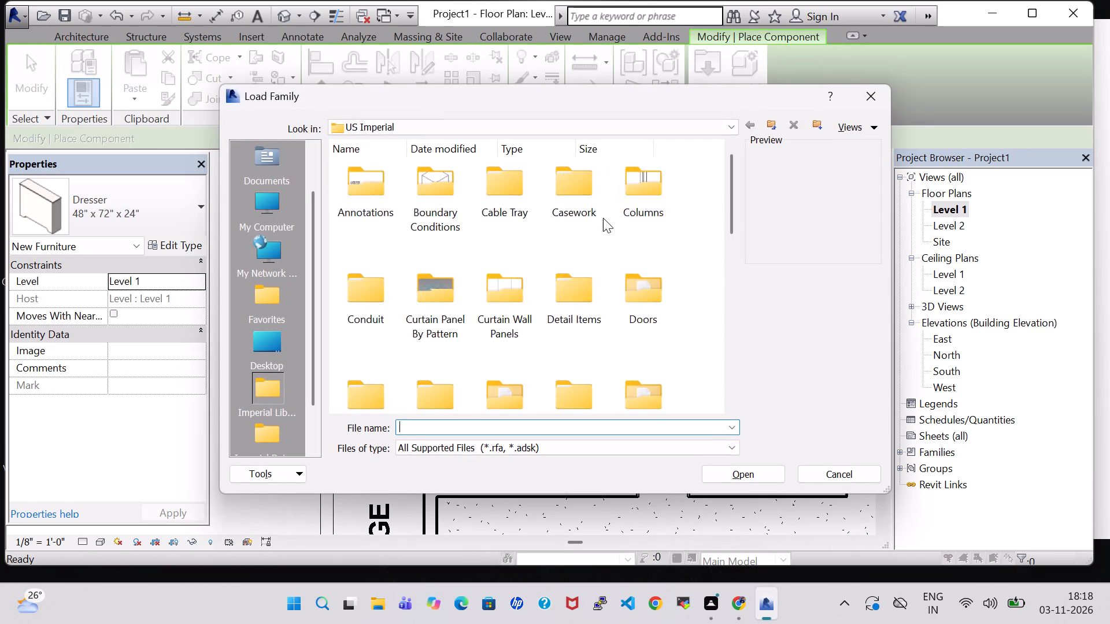
scroll(603, 218, "down", 1)
double_click(657, 246)
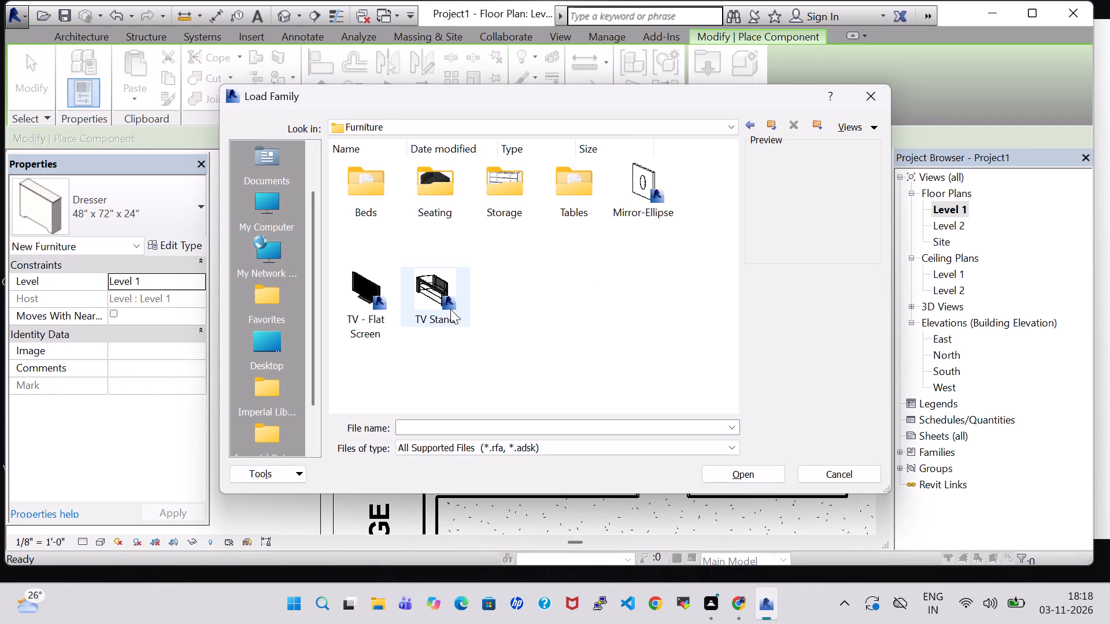
left_click(446, 302)
left_click(746, 467)
Place the TV stand, rotated 180°, against the bedroom wall opposite the bed, beside the door.
scroll(562, 449, "up", 4)
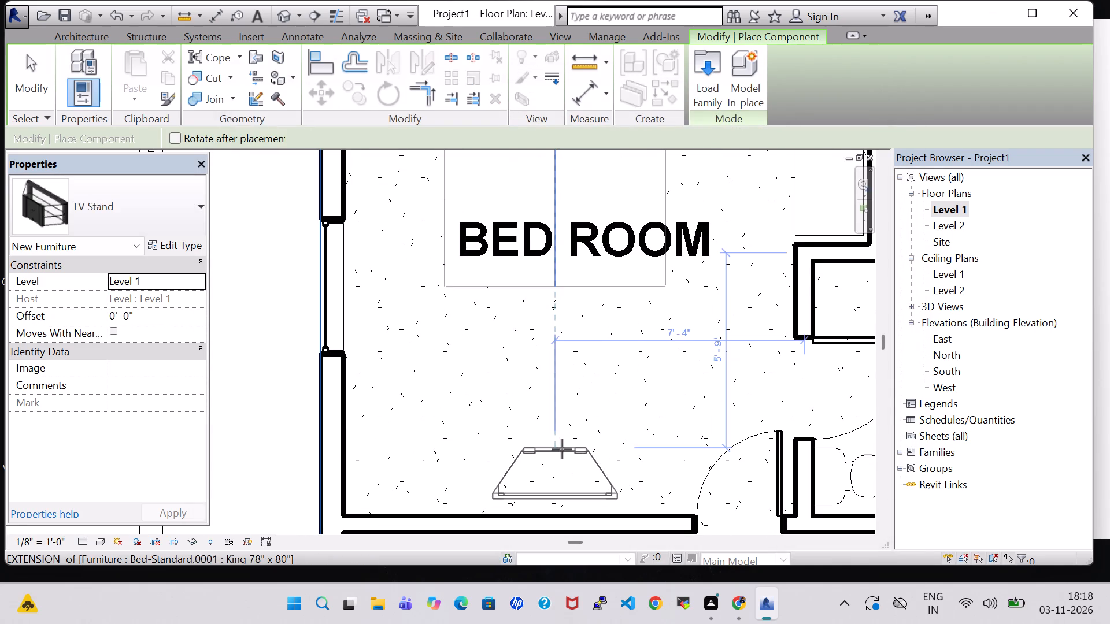
key("space")
key("space")
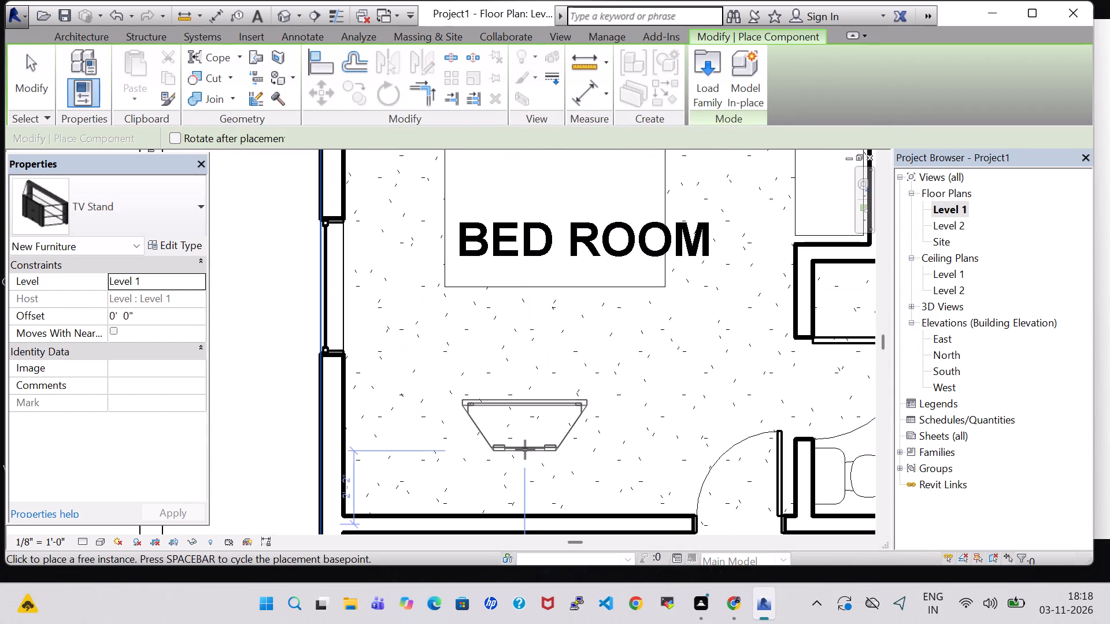
left_click(572, 515)
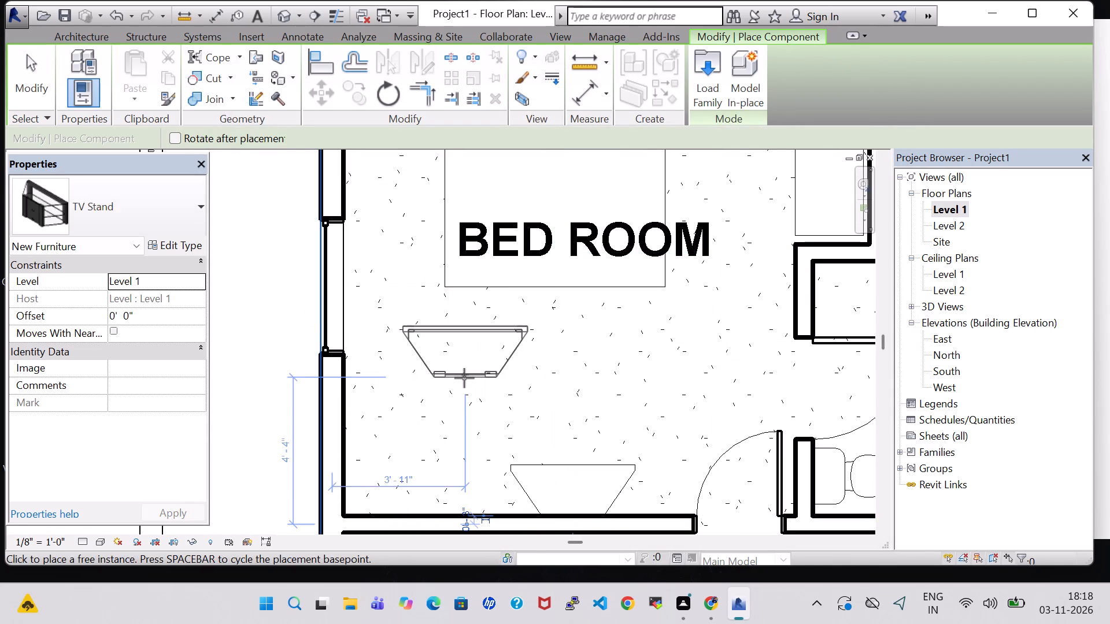
key("Escape")
key("Escape")
Nudge the TV stand slightly off the wall toward the bed.
left_click(586, 465)
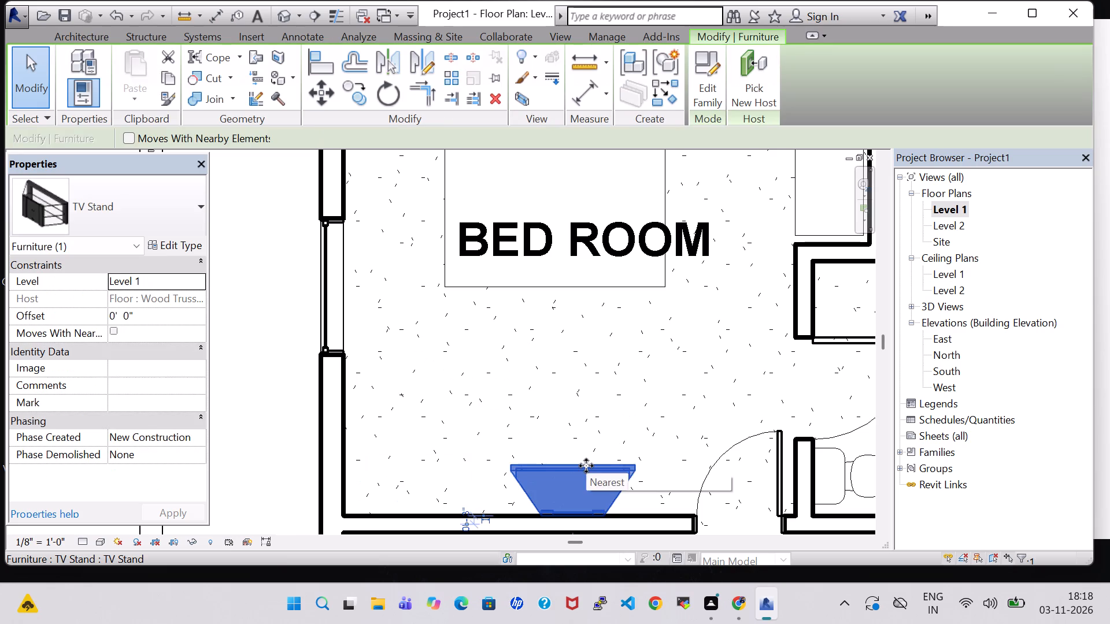
key("Up")
left_click(688, 405)
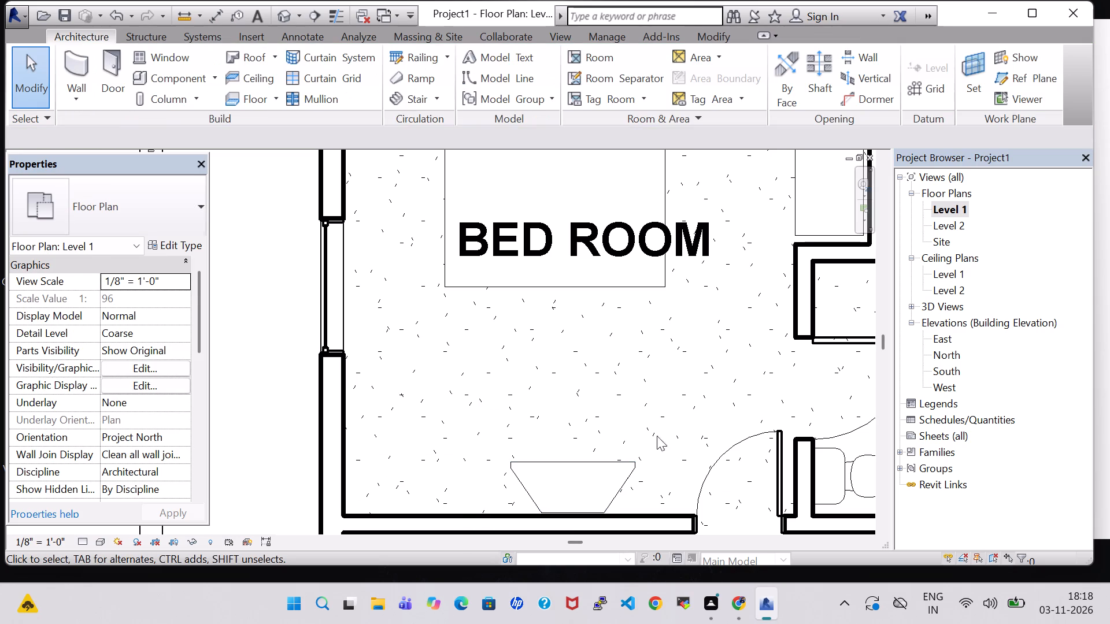
left_click(627, 458)
key("Up")
key("Down")
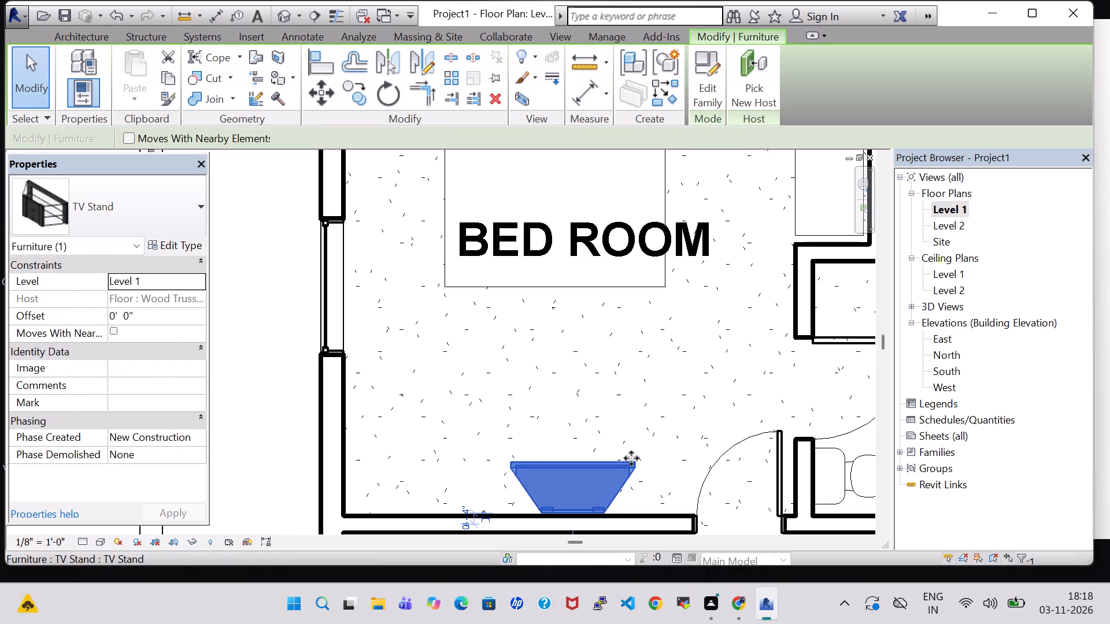
left_click(654, 426)
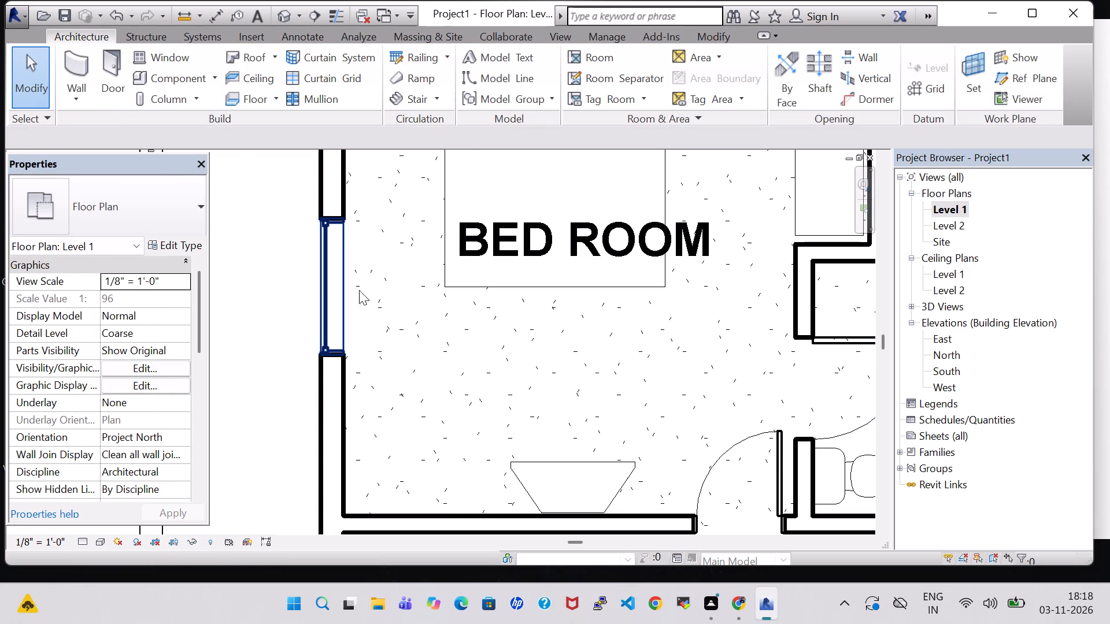
Load the TV - Flat Screen family from the US Imperial Furniture folder.
scroll(576, 491, "up", 2)
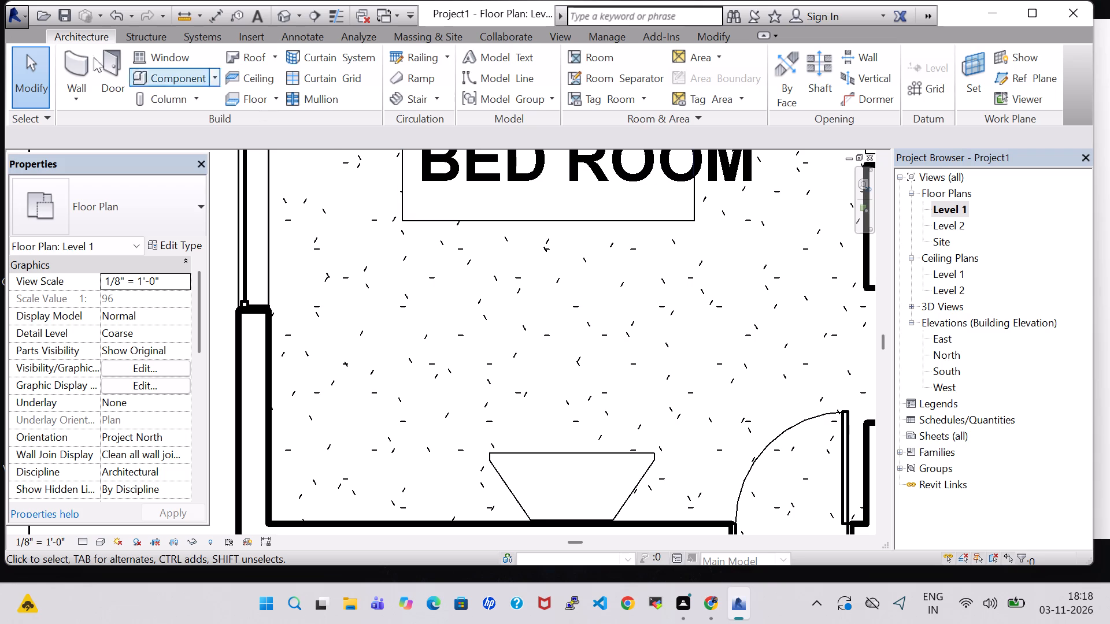
left_click(157, 79)
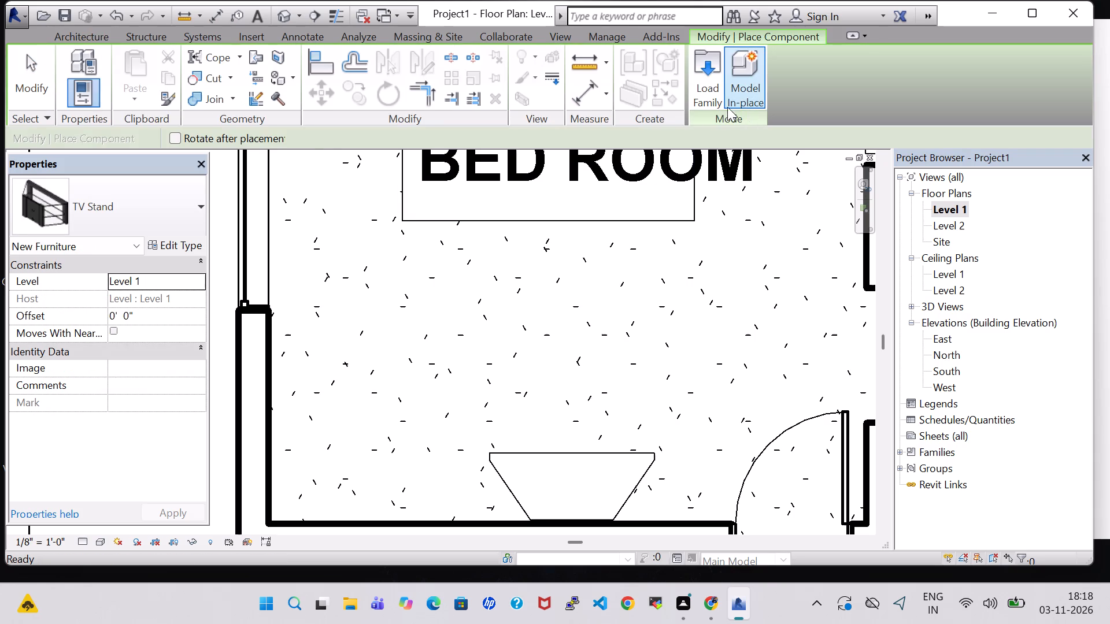
left_click(712, 95)
scroll(549, 247, "down", 2)
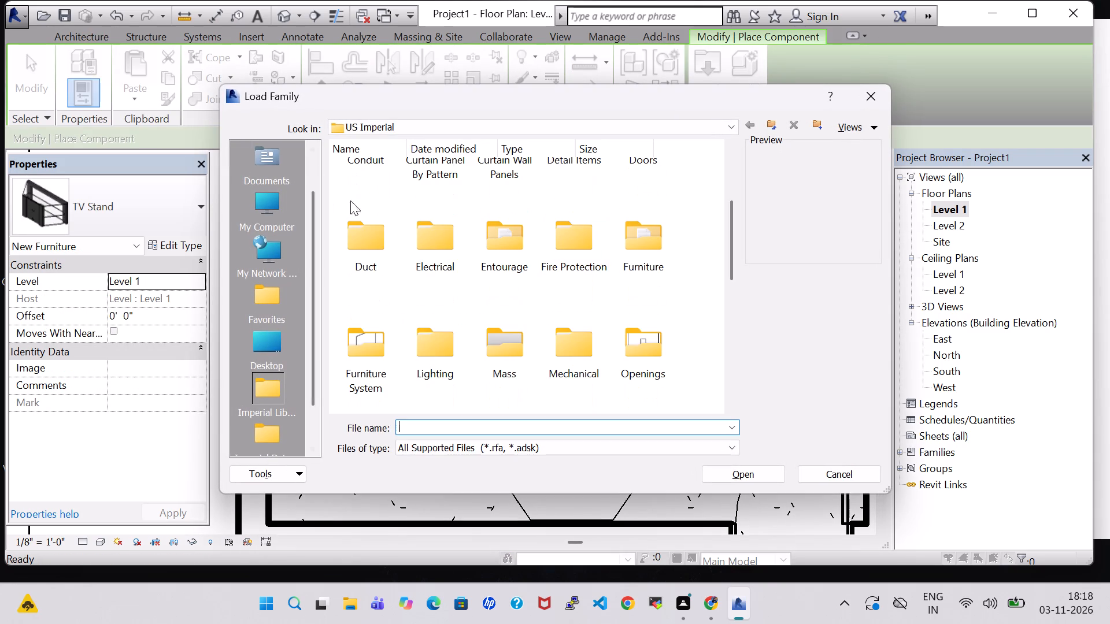
scroll(413, 284, "down", 1)
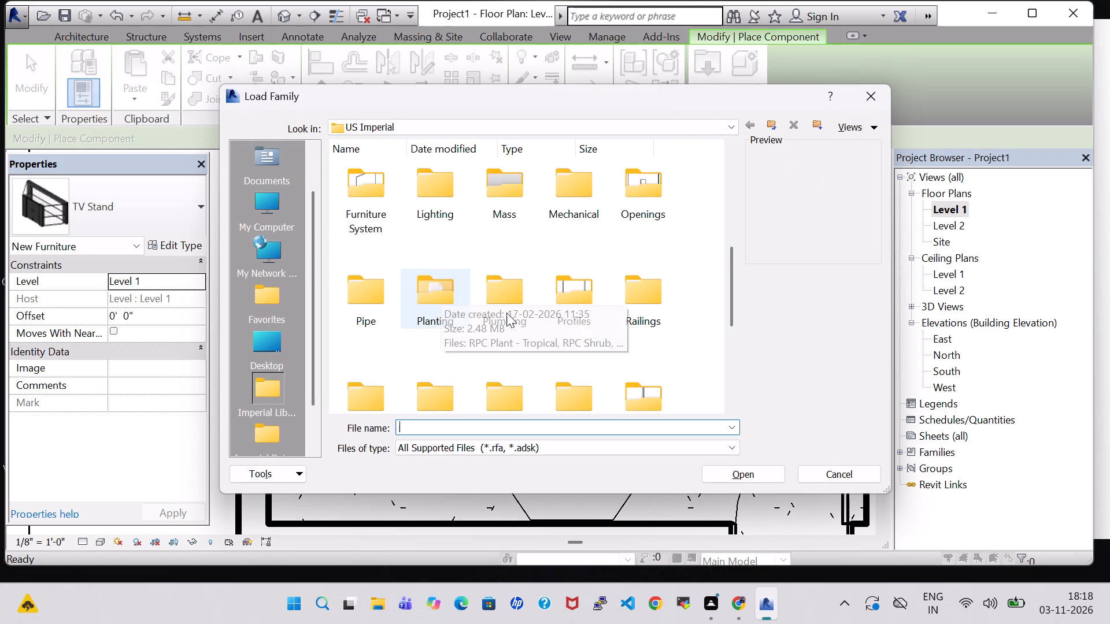
scroll(645, 219, "up", 2)
scroll(634, 291, "down", 1)
double_click(642, 258)
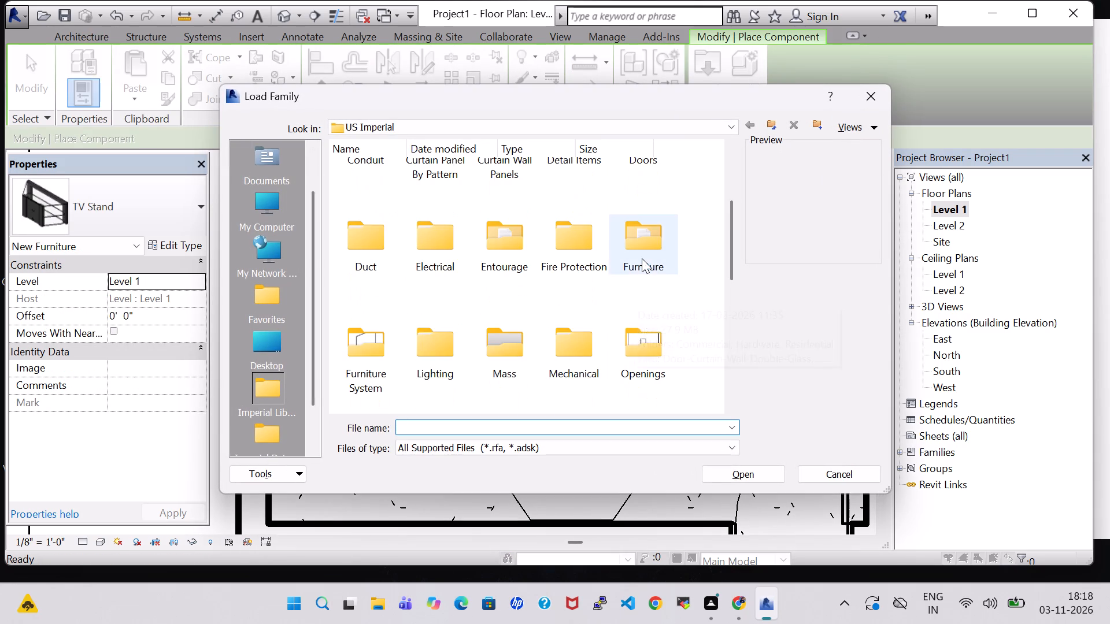
left_click(372, 291)
left_click(776, 476)
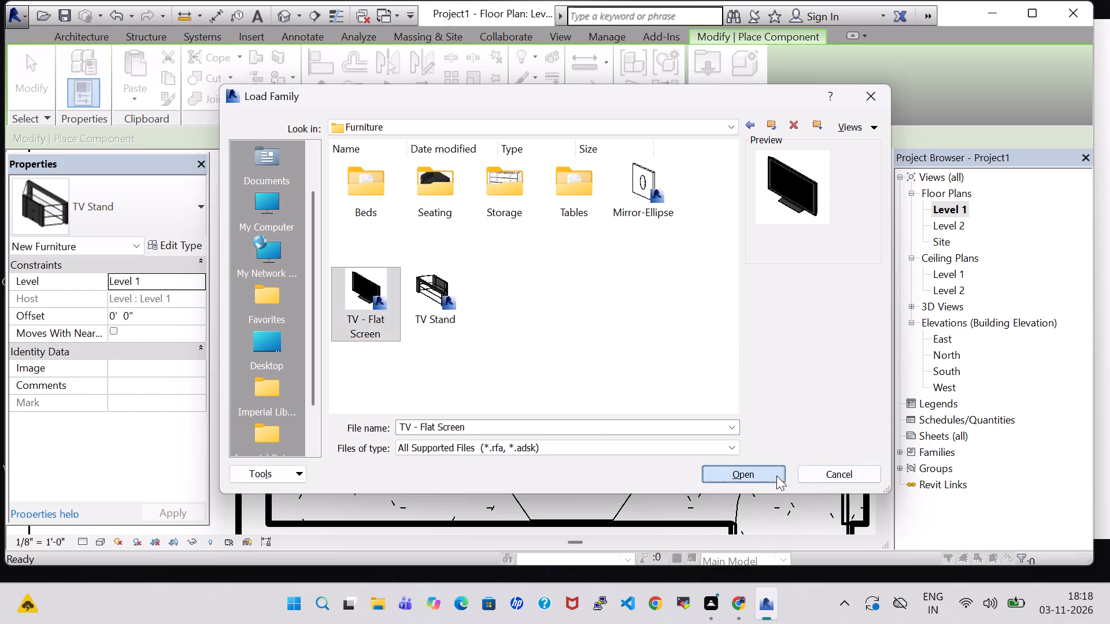
Place the 32" flat screen TV, rotated 180°, over the wall side of the bedroom TV stand.
key("space")
key("space")
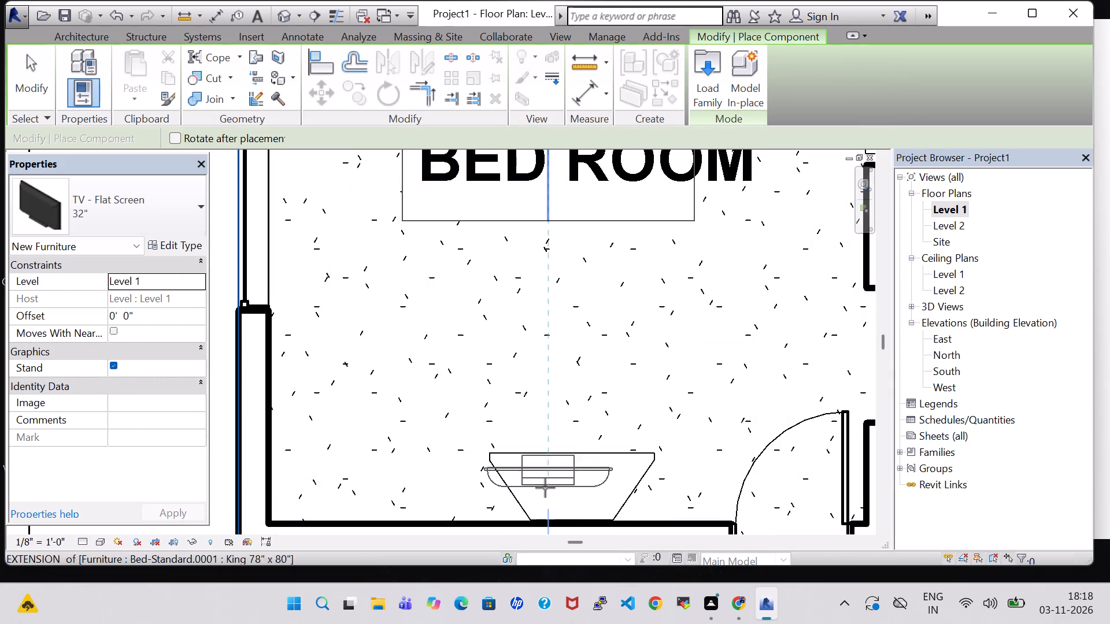
scroll(568, 500, "up", 4)
middle_click_drag(568, 500, 567, 422)
scroll(567, 422, "down", 1)
scroll(554, 451, "up", 5)
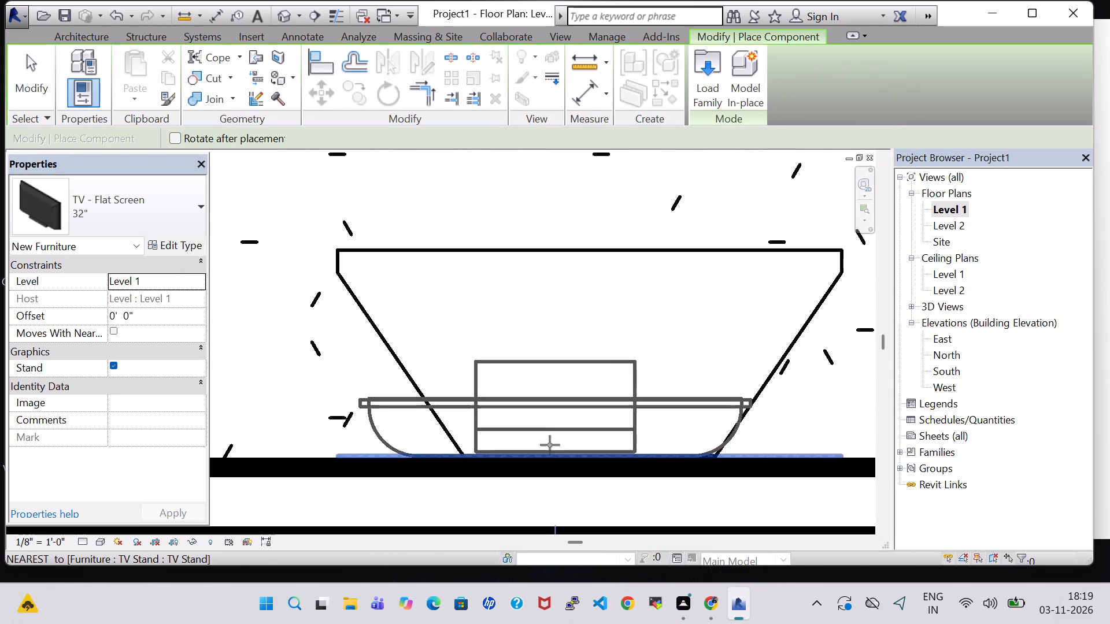
left_click(556, 450)
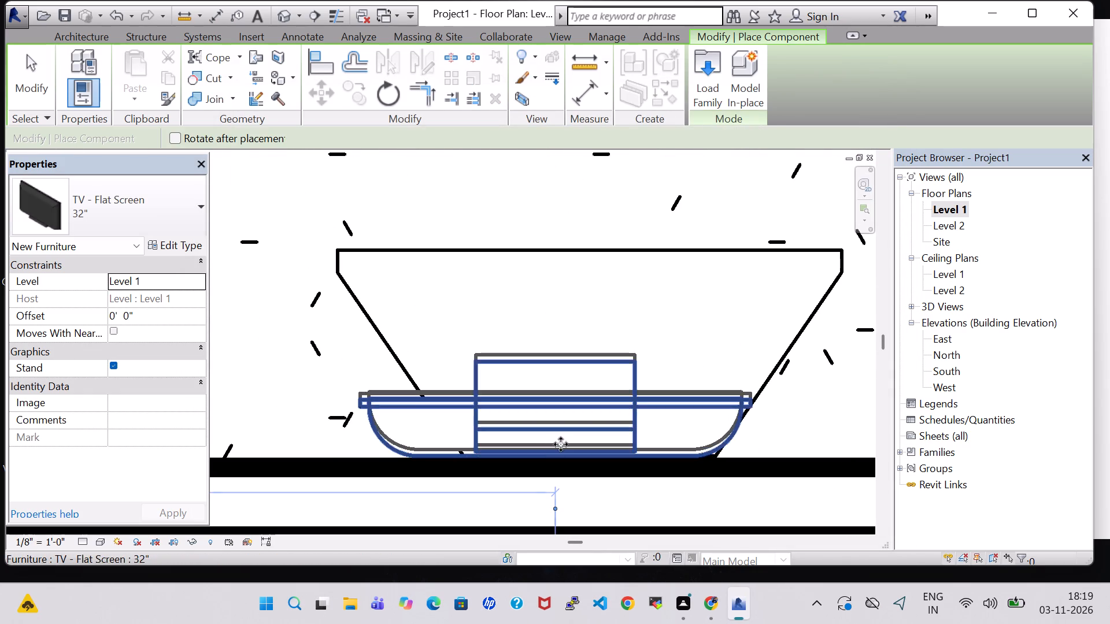
key("Escape")
key("Escape")
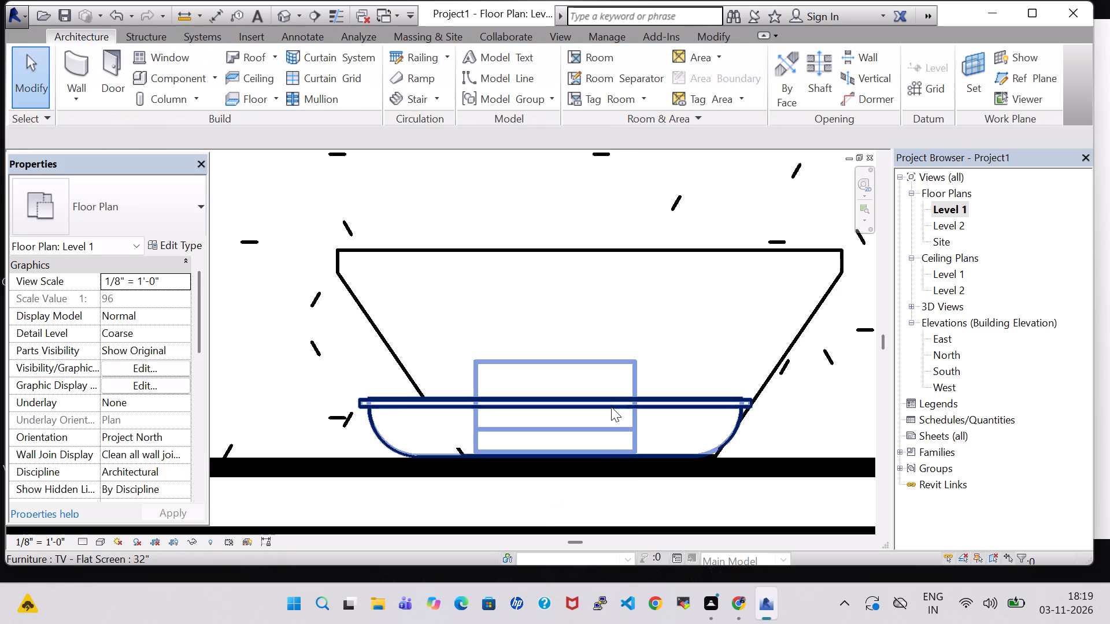
Nudge the flat screen TV along the wall toward the bedroom door, closer to the stand's centre.
left_click(611, 407)
key("Right")
key("Up")
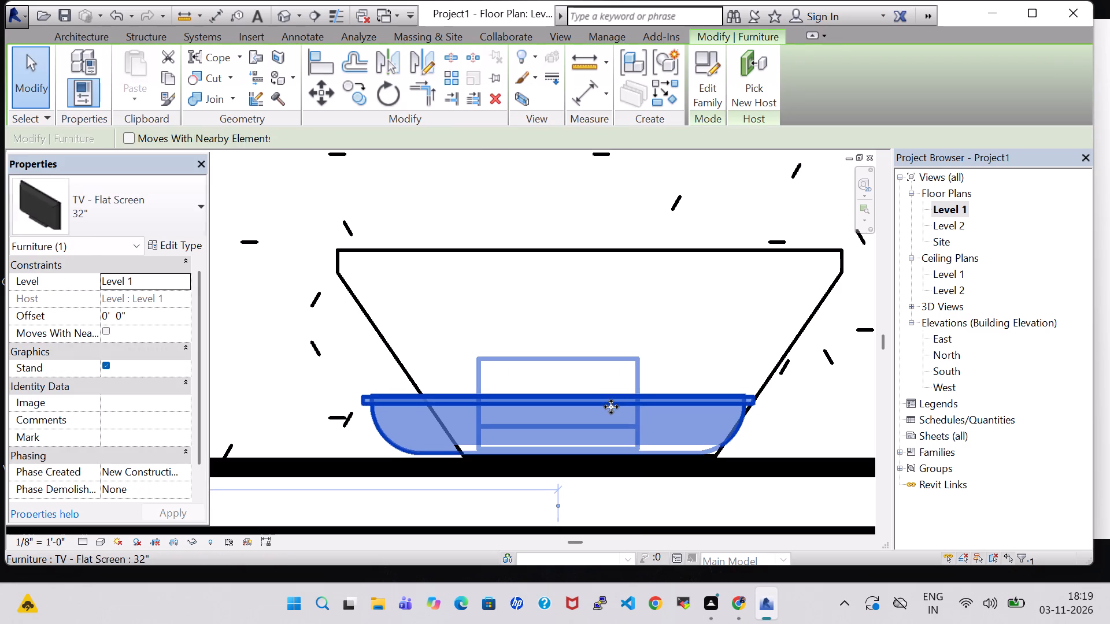
key("Down")
key("Right")
key("Right")
key("Right")
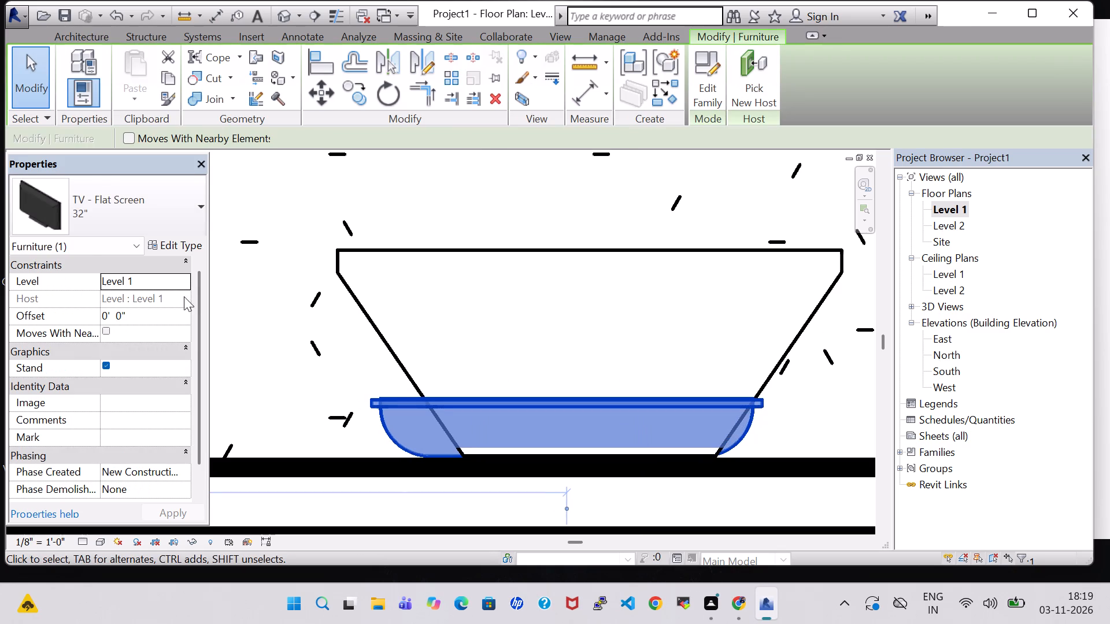
Change the bedroom flat screen TV to the 50" type.
left_click(139, 247)
left_click(150, 214)
left_click(150, 213)
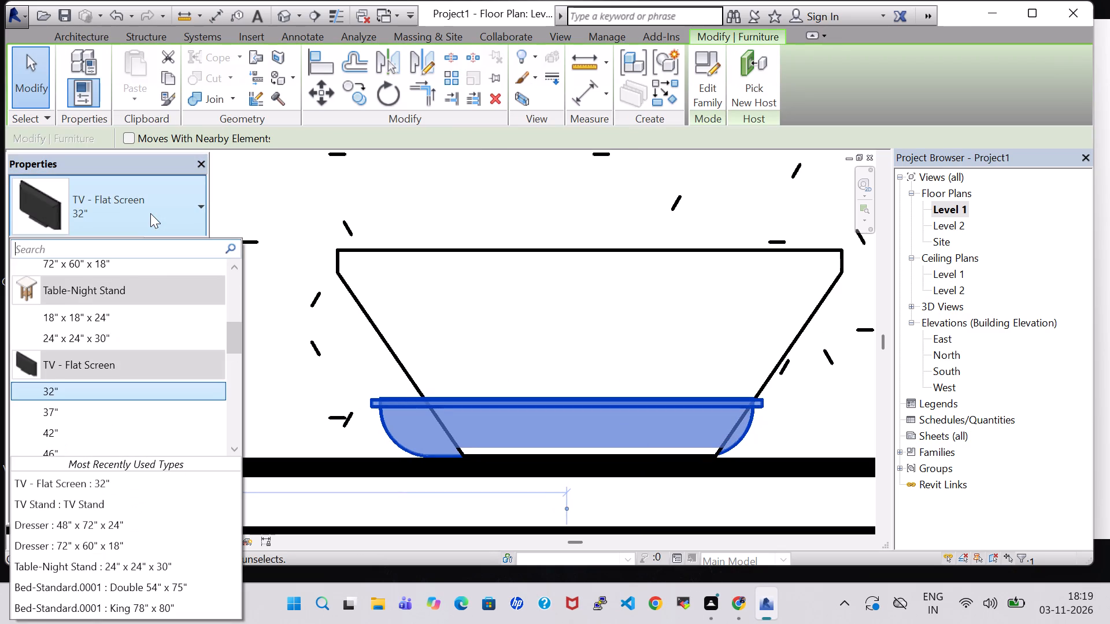
scroll(120, 388, "down", 3)
left_click(79, 354)
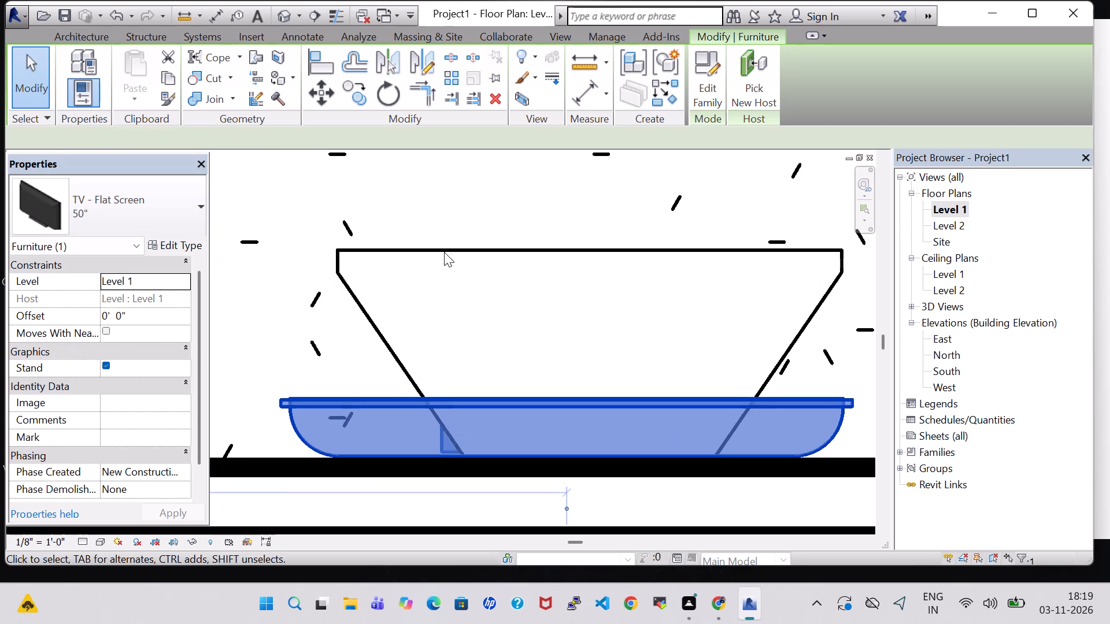
left_click(541, 211)
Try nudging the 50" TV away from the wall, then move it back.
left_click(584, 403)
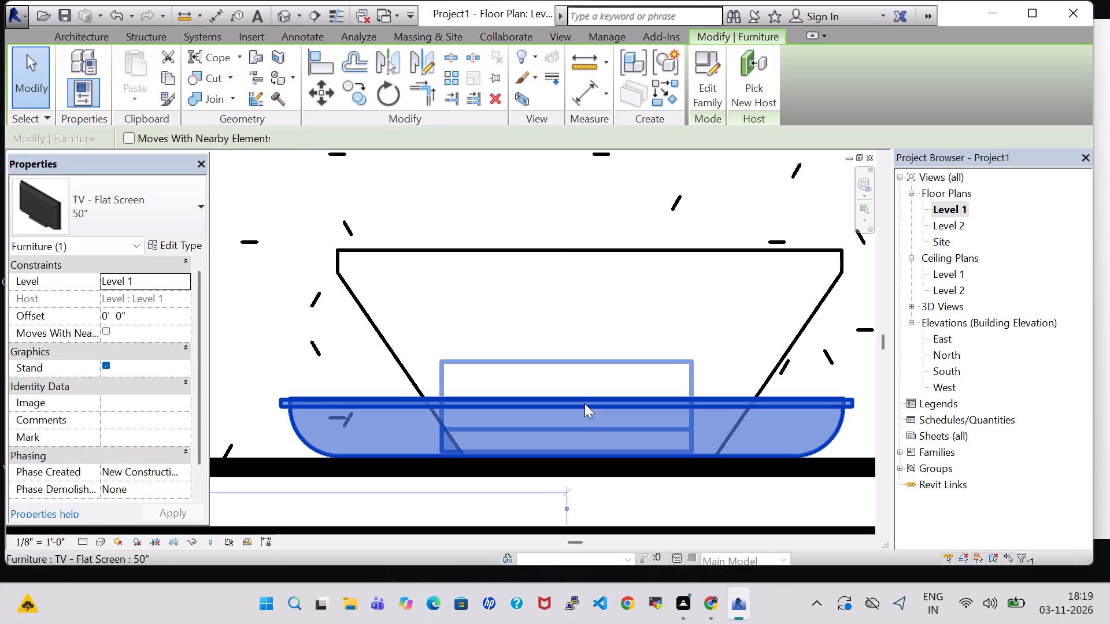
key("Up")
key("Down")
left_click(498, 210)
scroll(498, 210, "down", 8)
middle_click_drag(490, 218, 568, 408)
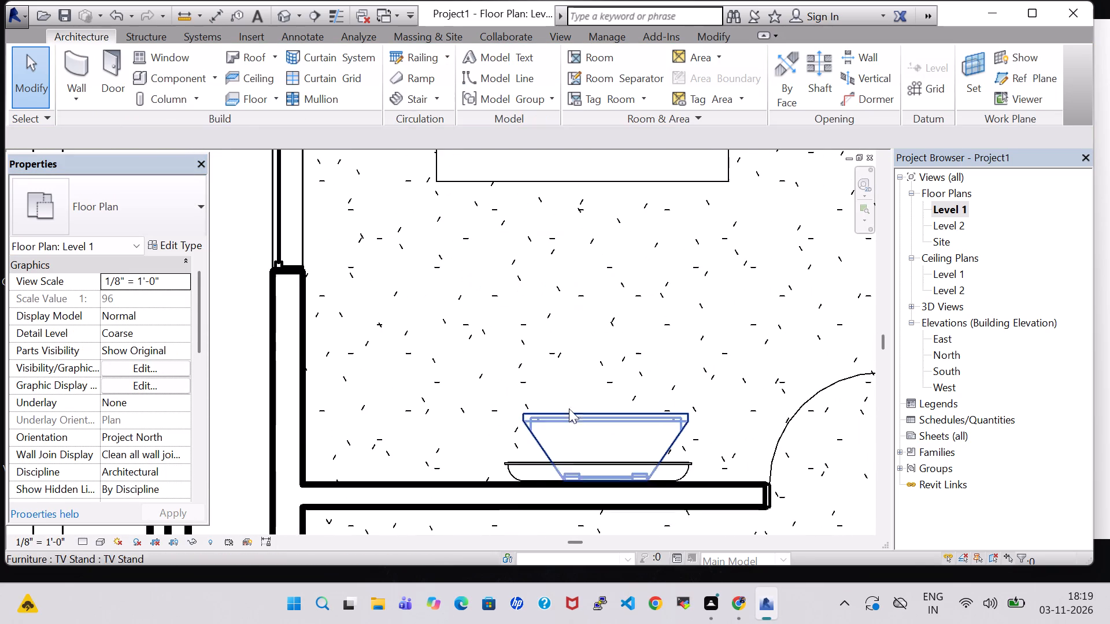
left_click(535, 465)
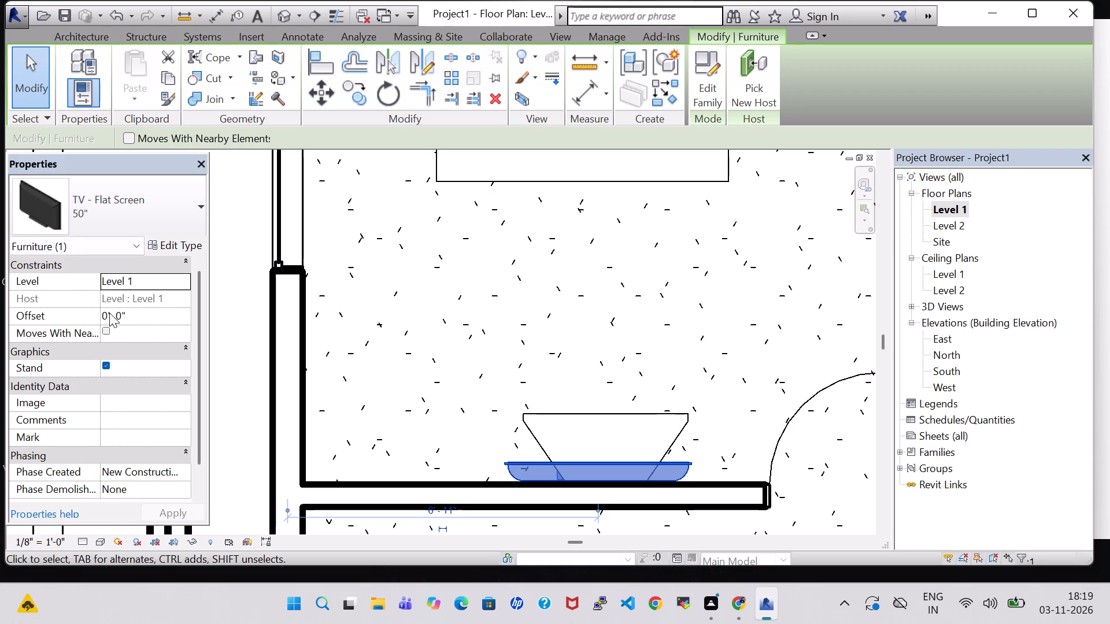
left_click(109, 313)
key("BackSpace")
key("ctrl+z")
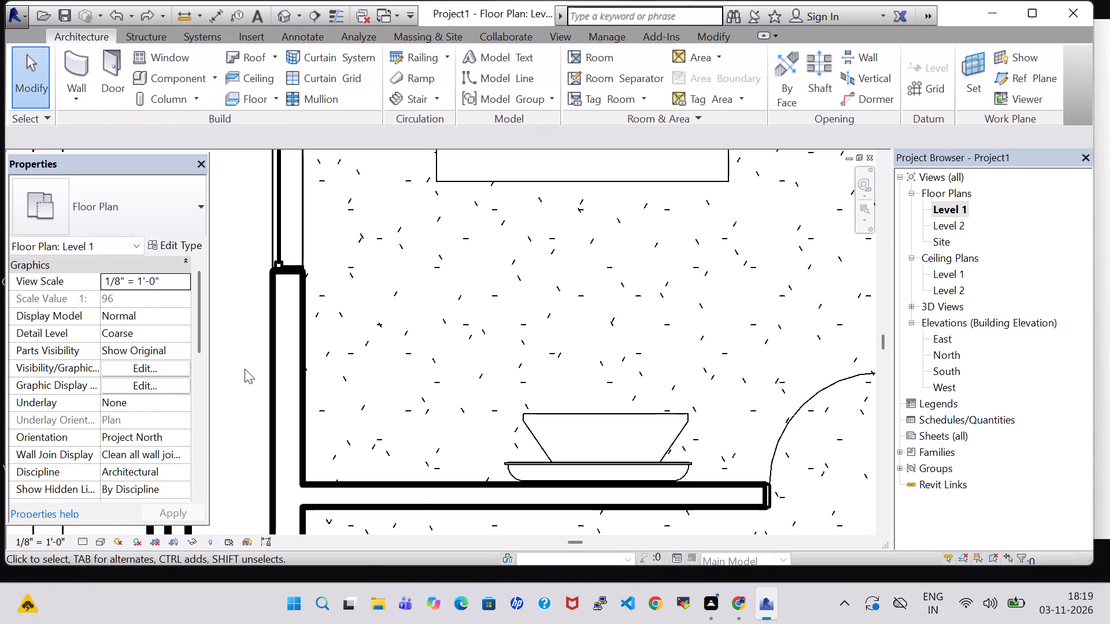
Set the bedroom 50" flat screen TV's offset to 3' 0" above Level 1.
left_click(604, 458)
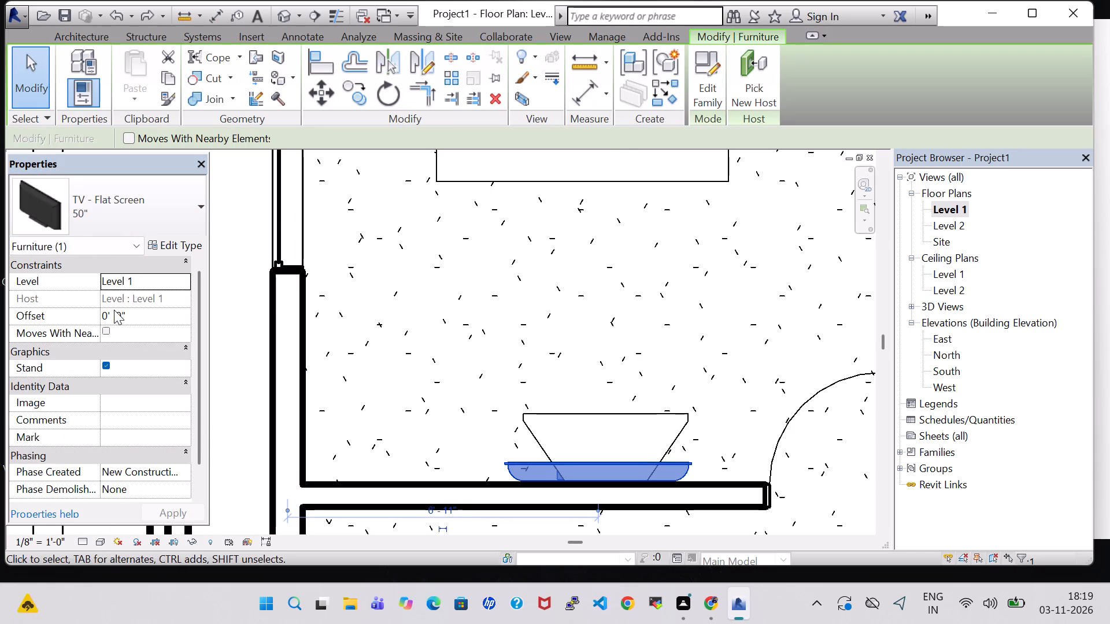
left_click(111, 311)
key("Left")
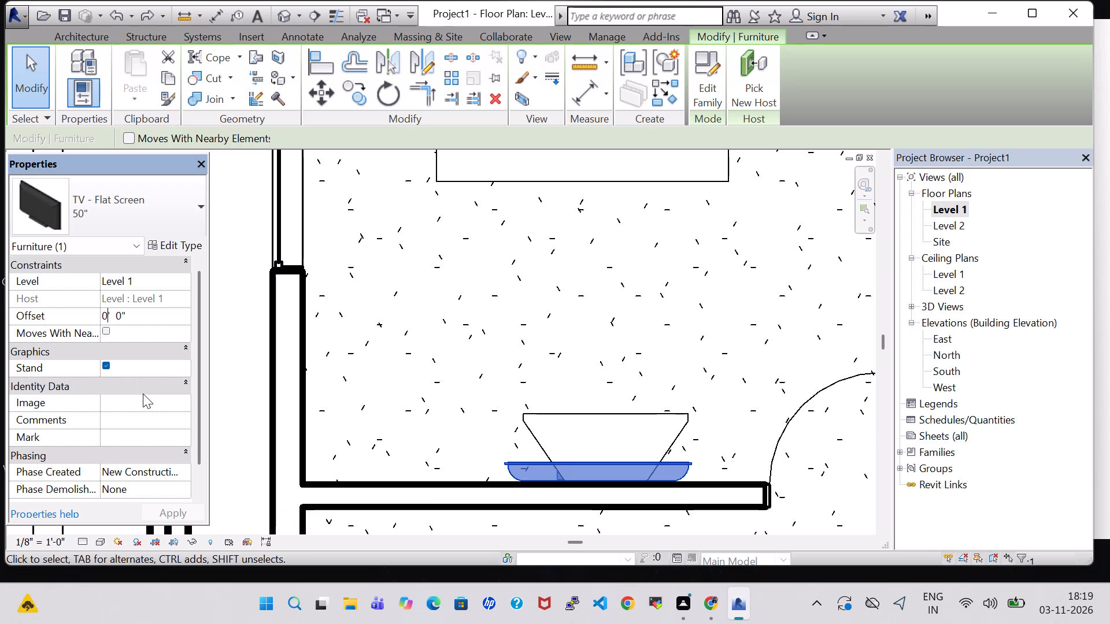
key("BackSpace")
key("3")
key("Return")
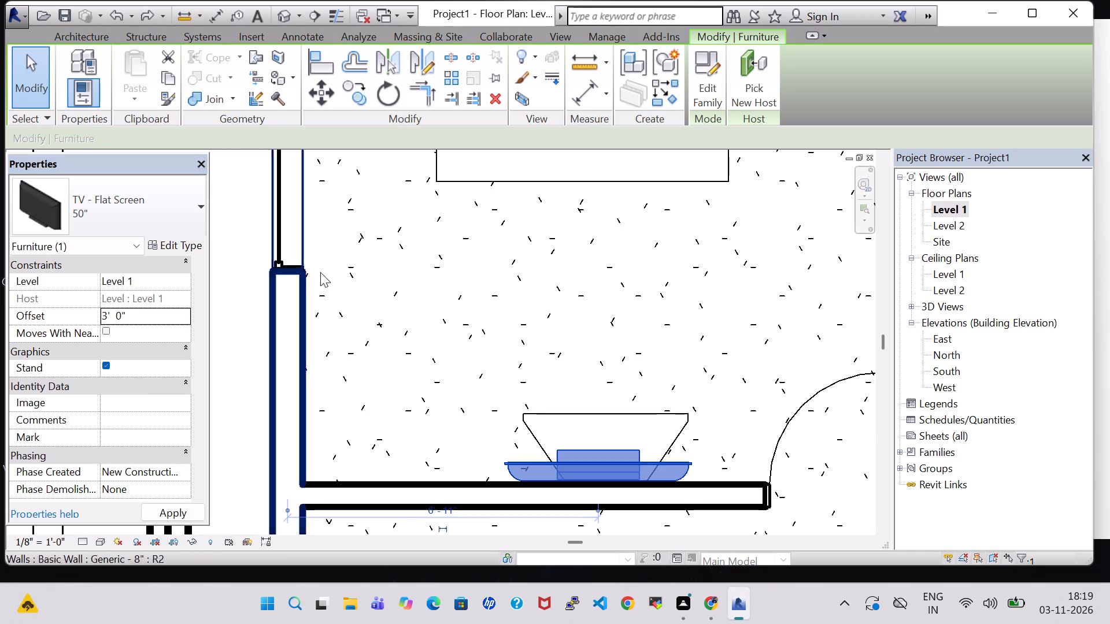
Nudge the 50" TV slightly along the wall toward the bedroom door to centre it on the stand.
key("Right")
key("Right")
key("Right")
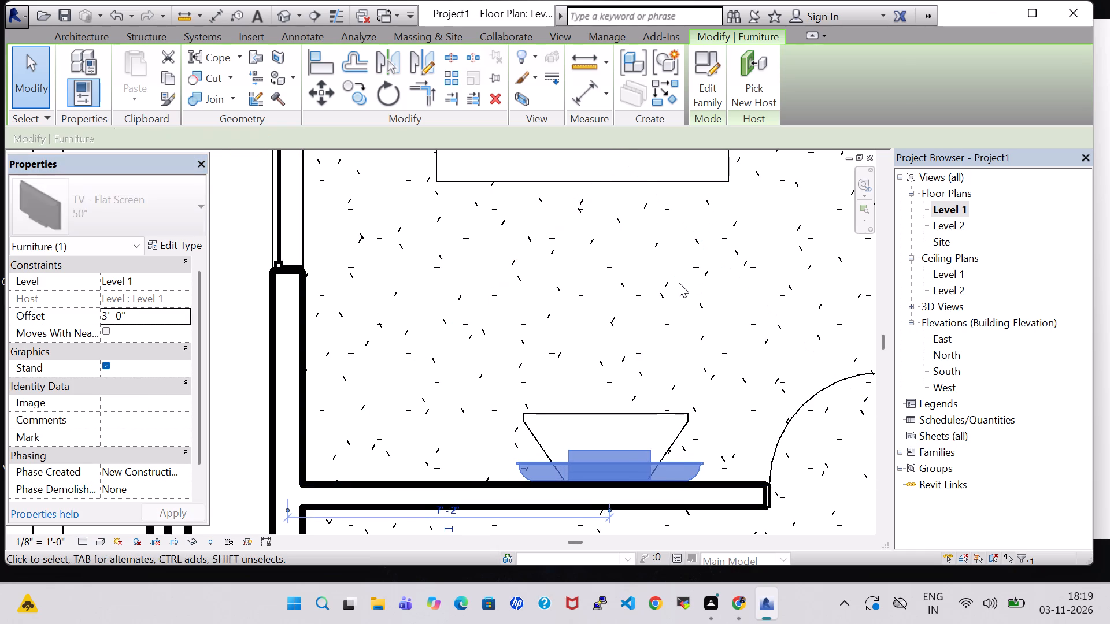
key("Left")
left_click(630, 307)
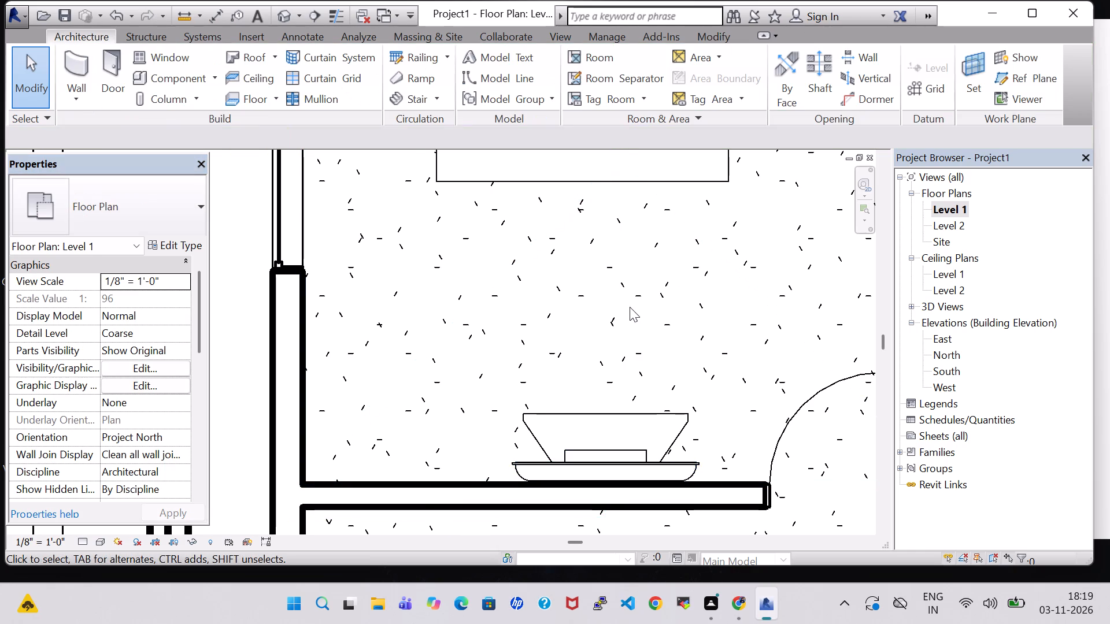
Nudge the king bed and both night stands slightly toward the bedroom window wall, tightening the gaps beside the bed.
scroll(630, 307, "down", 8)
middle_click_drag(638, 307, 536, 336)
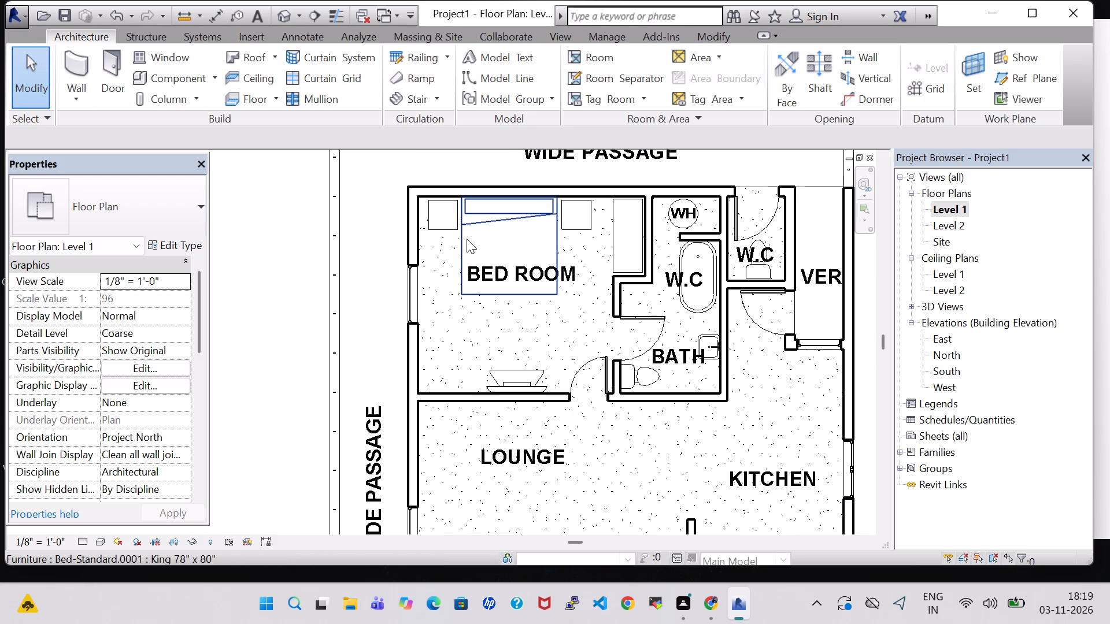
left_click(448, 220)
key("Left")
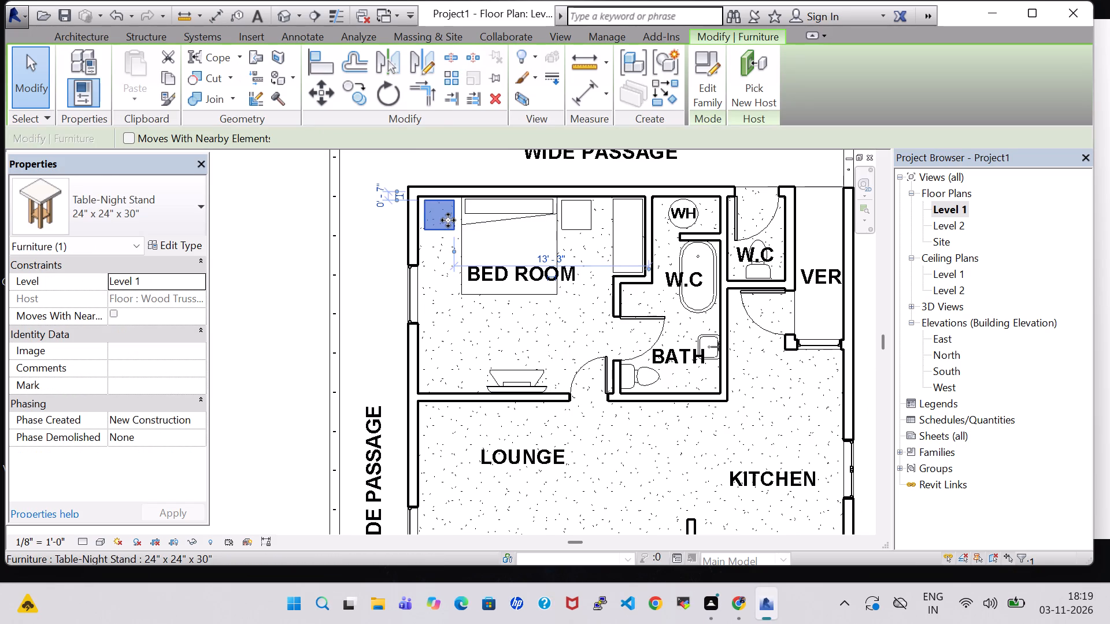
key("Left")
key("Right")
left_click(491, 220)
key("Left")
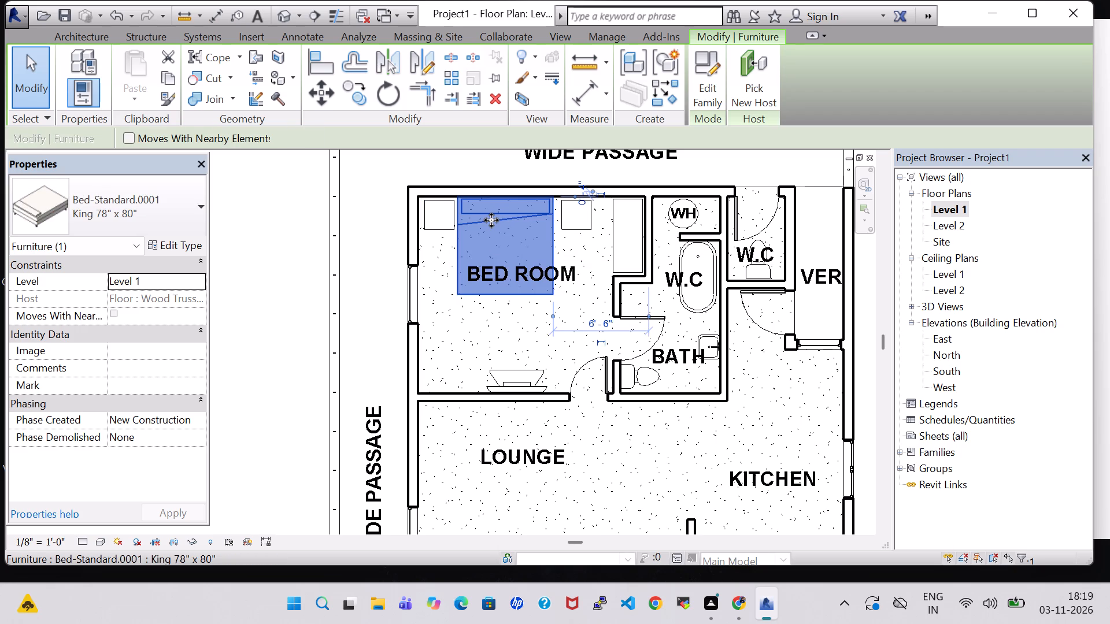
left_click(575, 231)
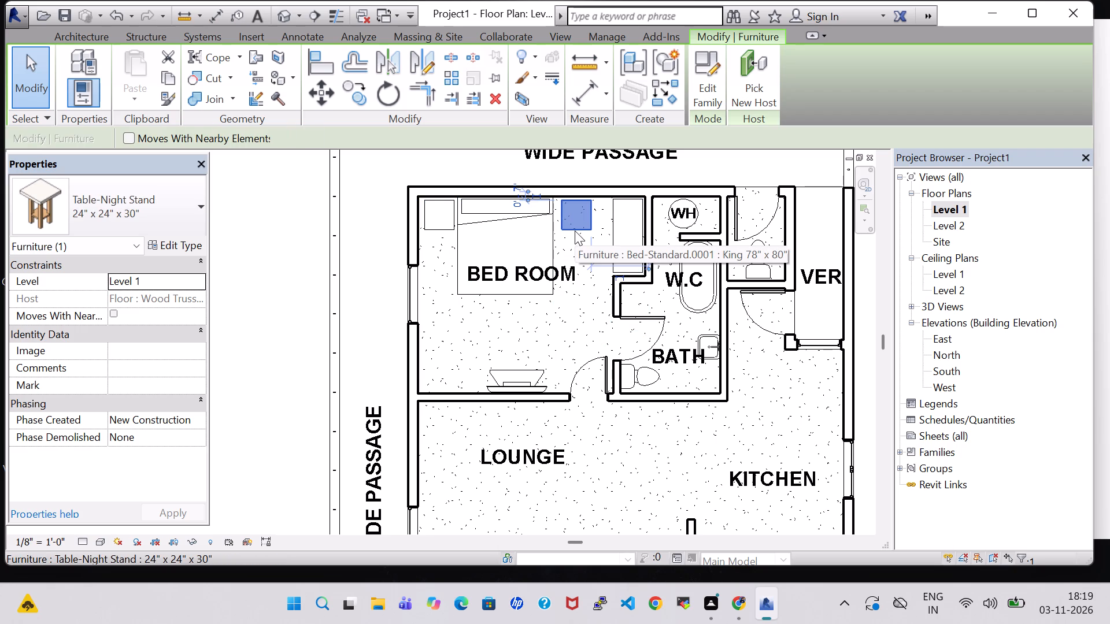
key("Left")
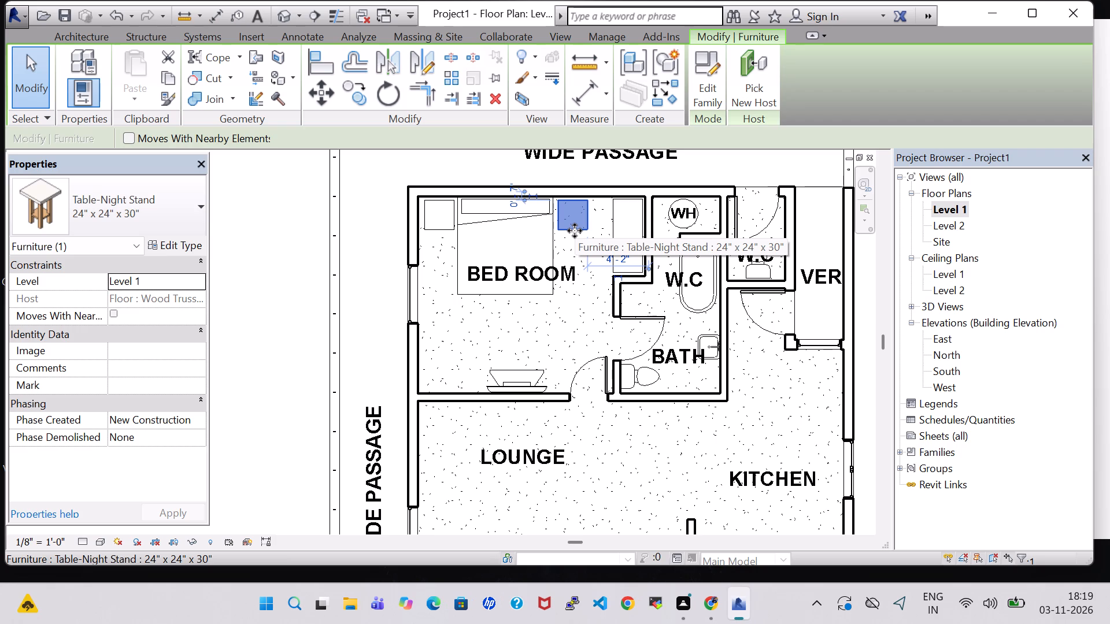
key("Left")
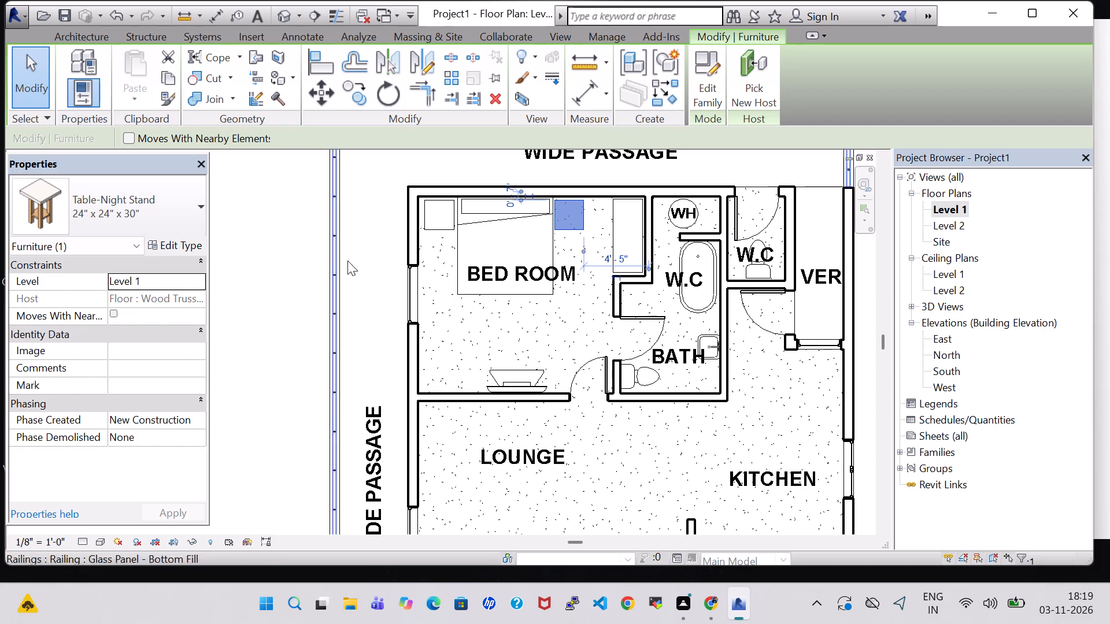
left_click(361, 256)
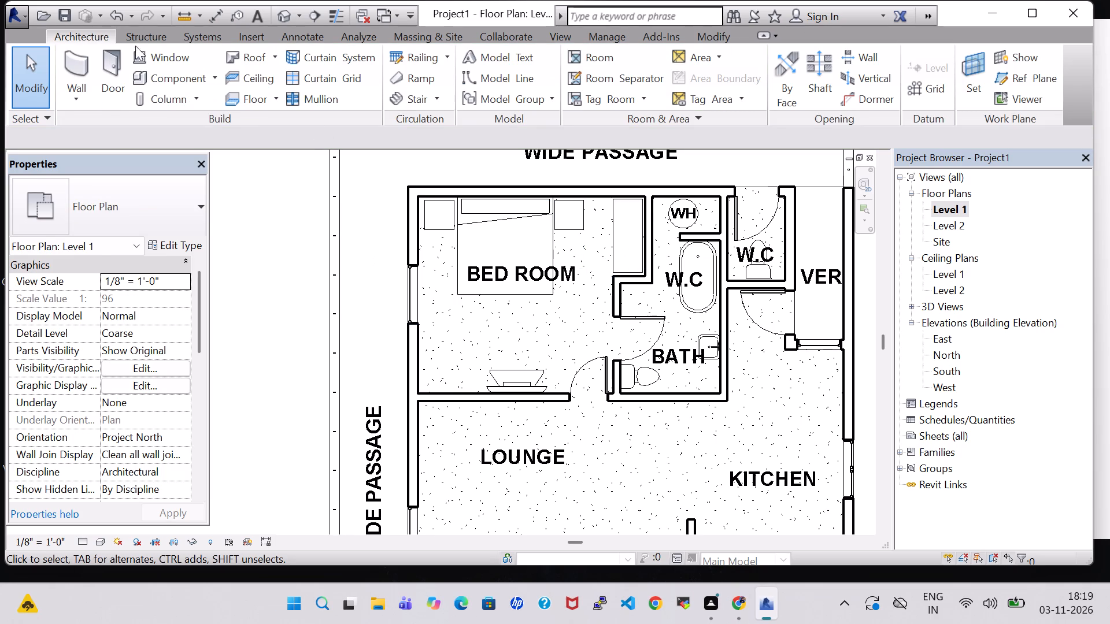
Load the Chair-Corbu family from the Furniture Seating folder of the US Imperial library.
left_click(157, 72)
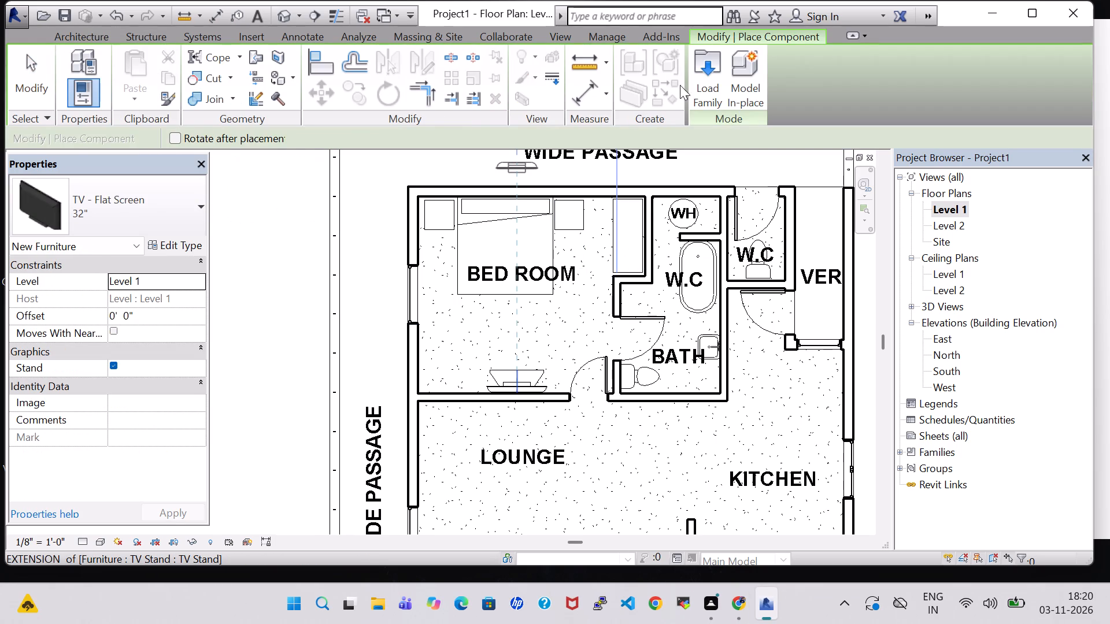
left_click(705, 74)
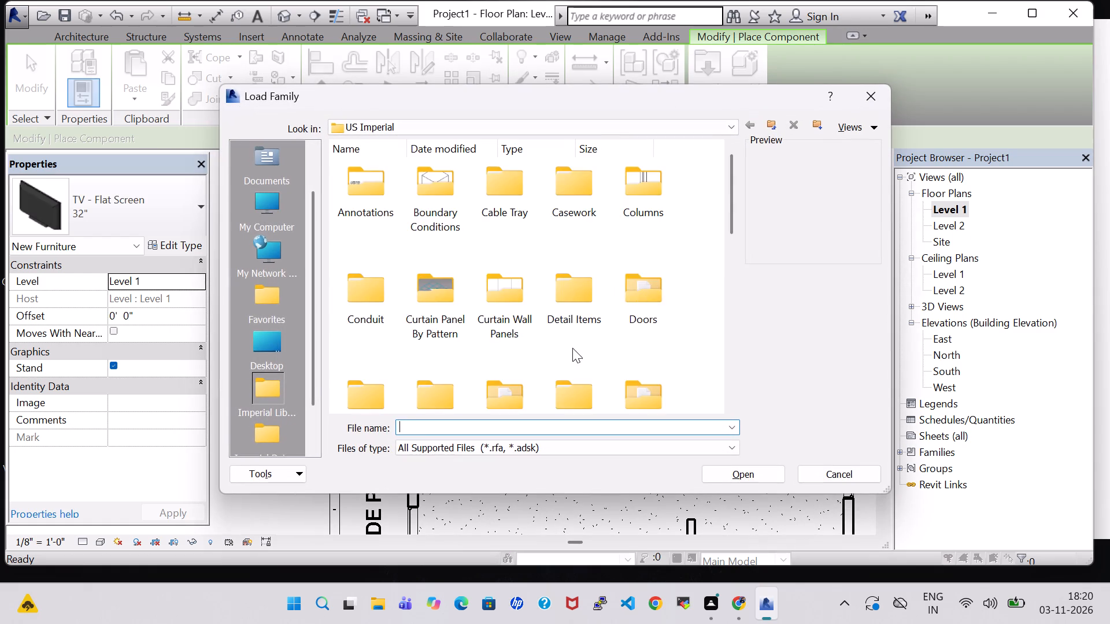
scroll(572, 348, "down", 1)
double_click(654, 250)
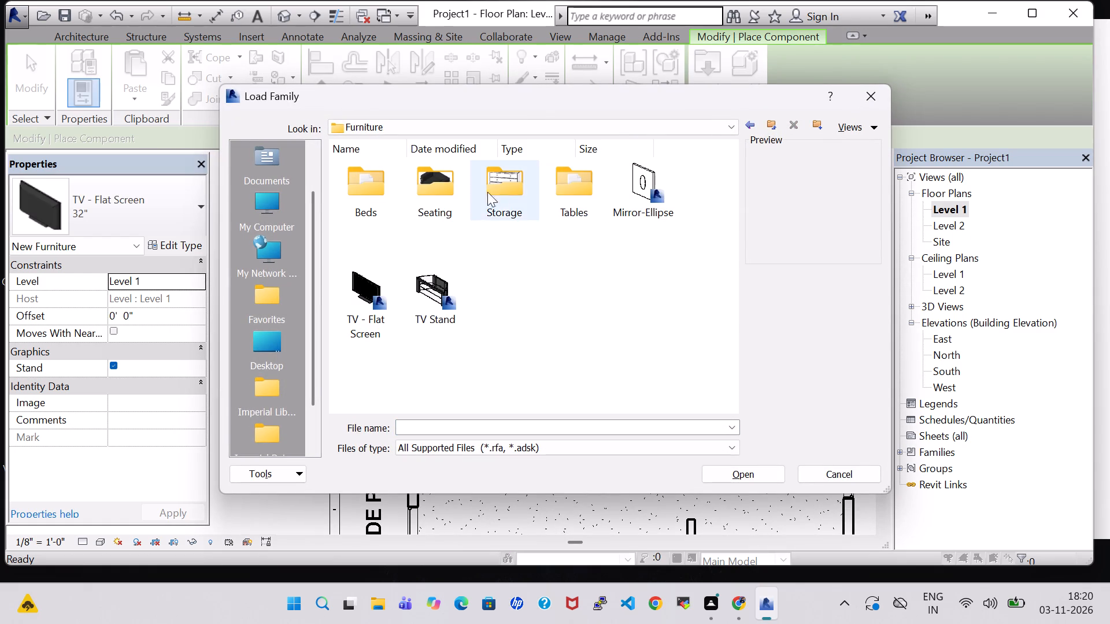
double_click(440, 193)
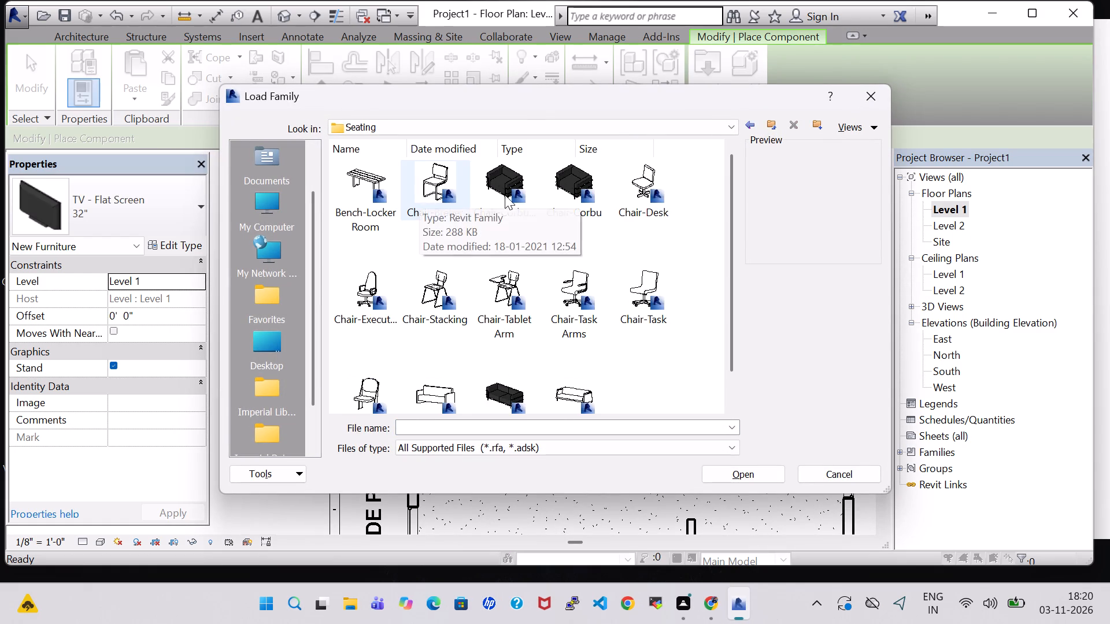
left_click(558, 185)
left_click(741, 473)
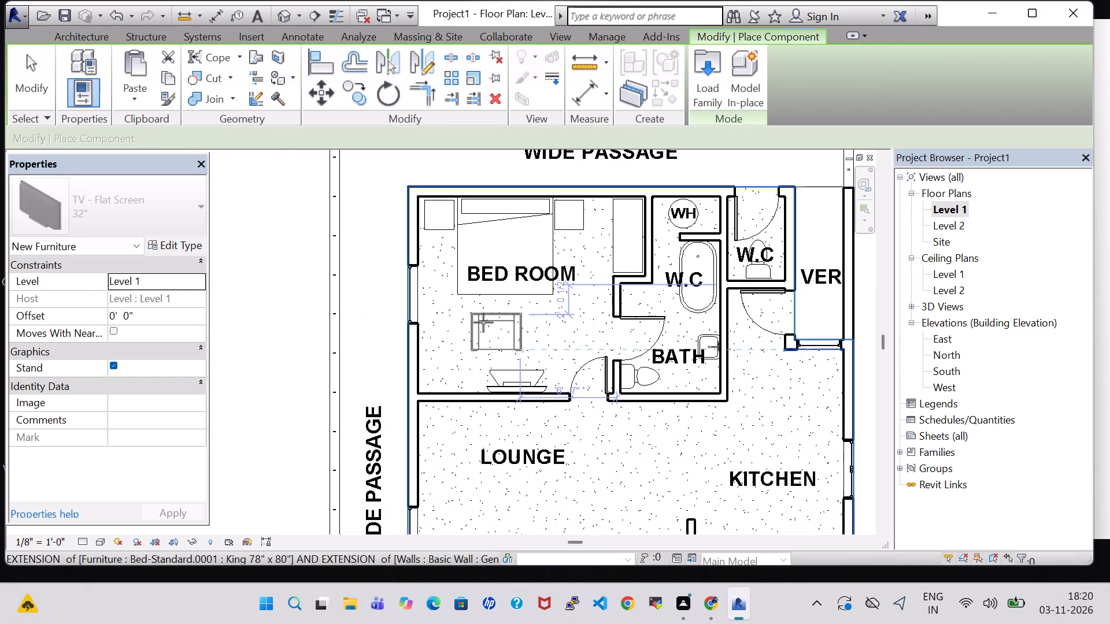
Place a Chair-Corbu, rotated 90°, against the bedroom's window wall in the corner beside the TV stand.
scroll(463, 317, "up", 6)
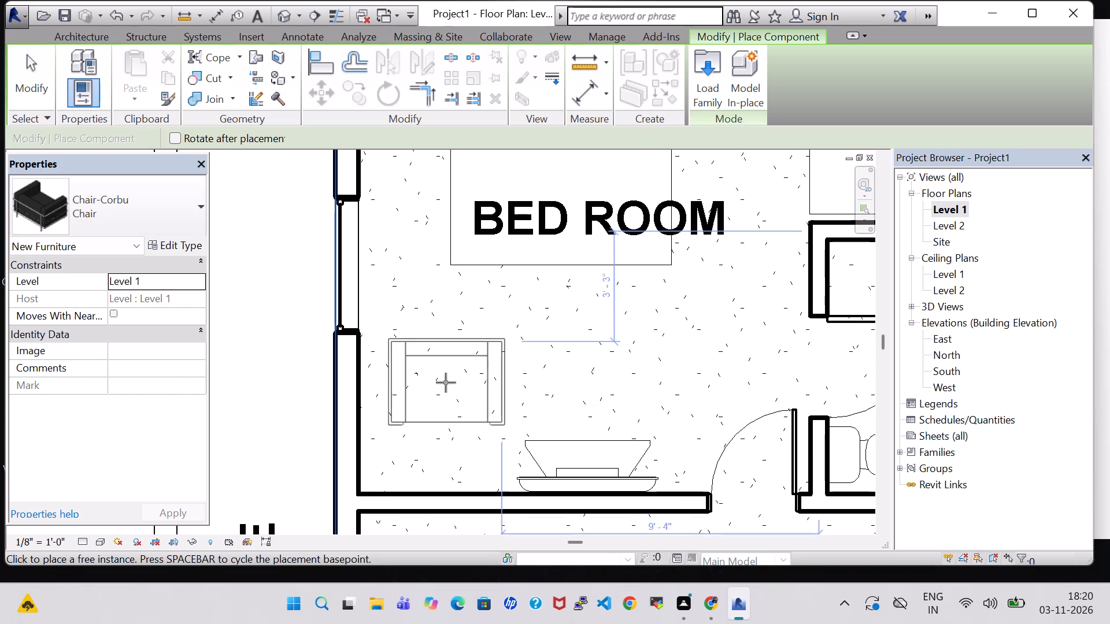
key("space")
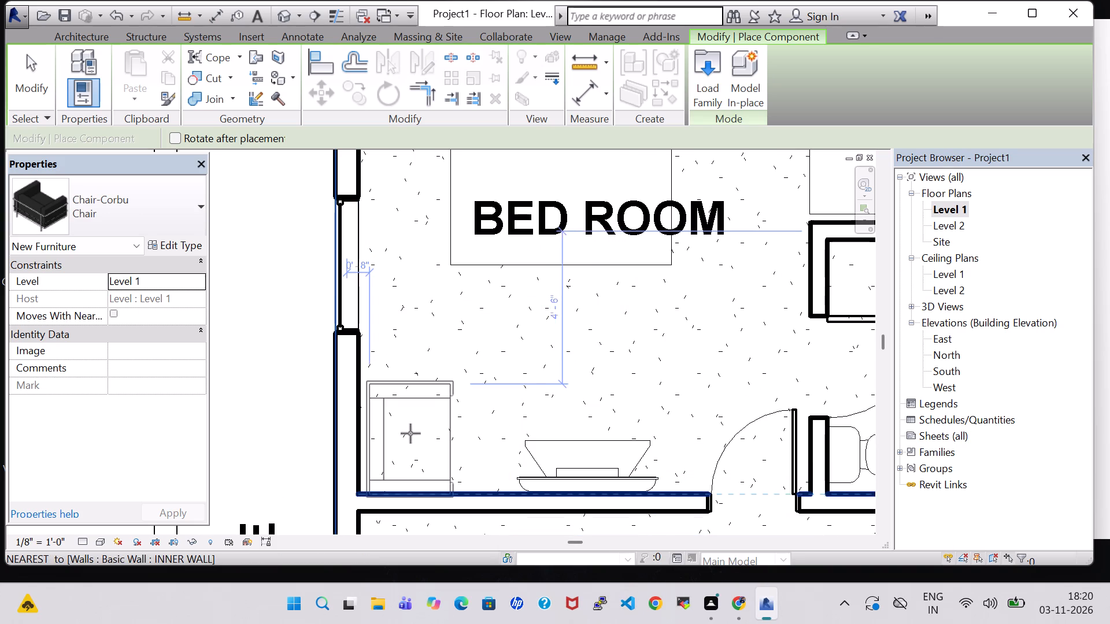
left_click(406, 416)
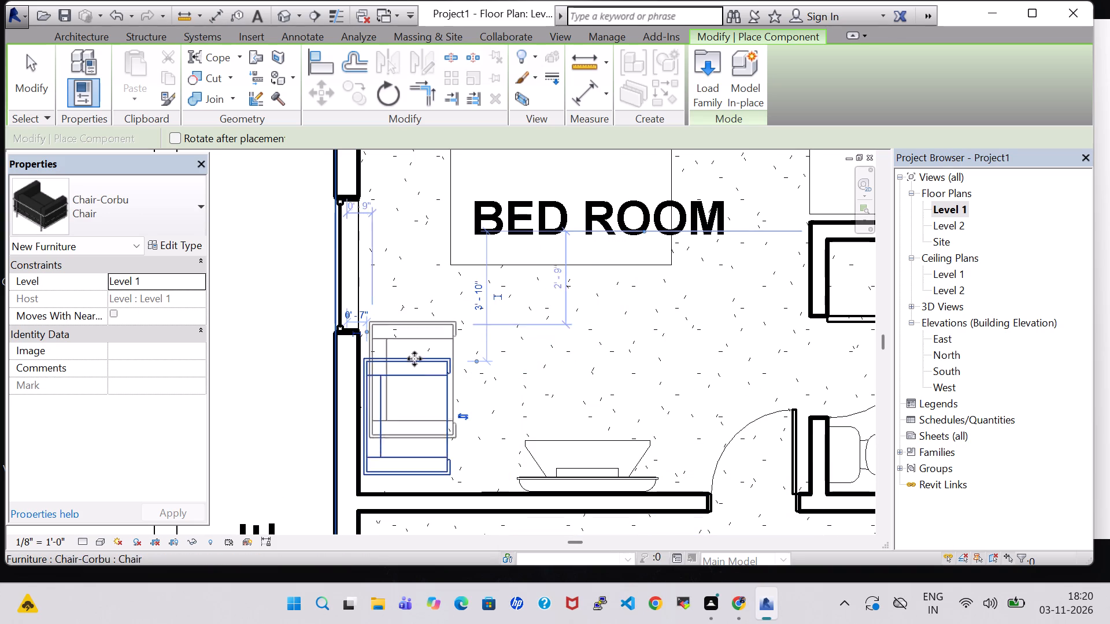
middle_click_drag(415, 343, 388, 426)
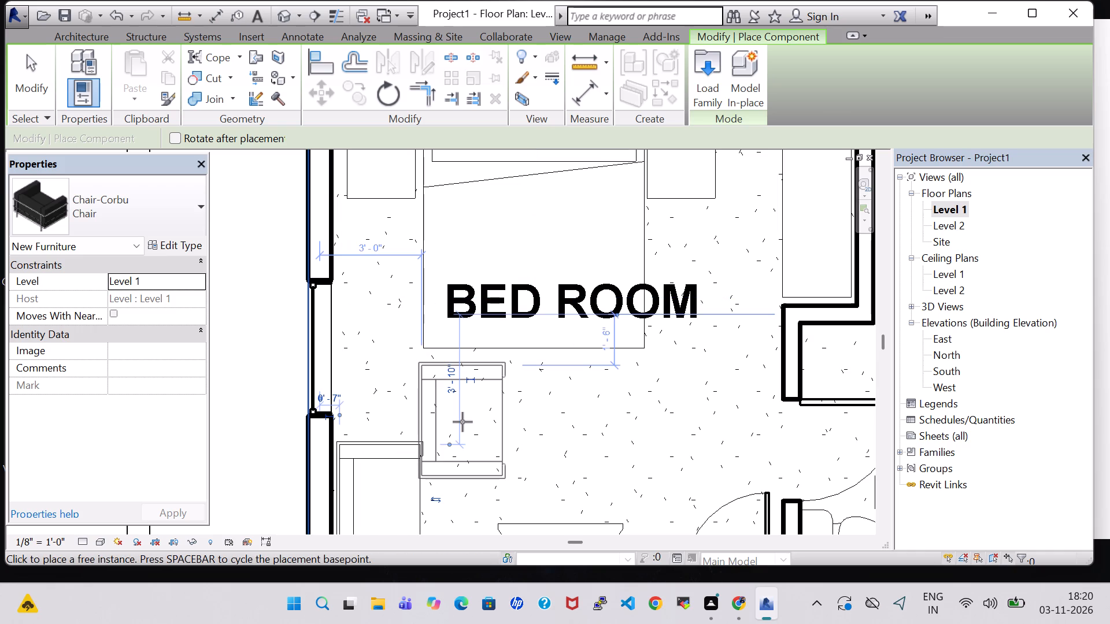
key("Escape")
key("Escape")
Nudge the night stand on the bathroom side of the bed away from the bed, toward the W.C.
scroll(498, 422, "down", 3)
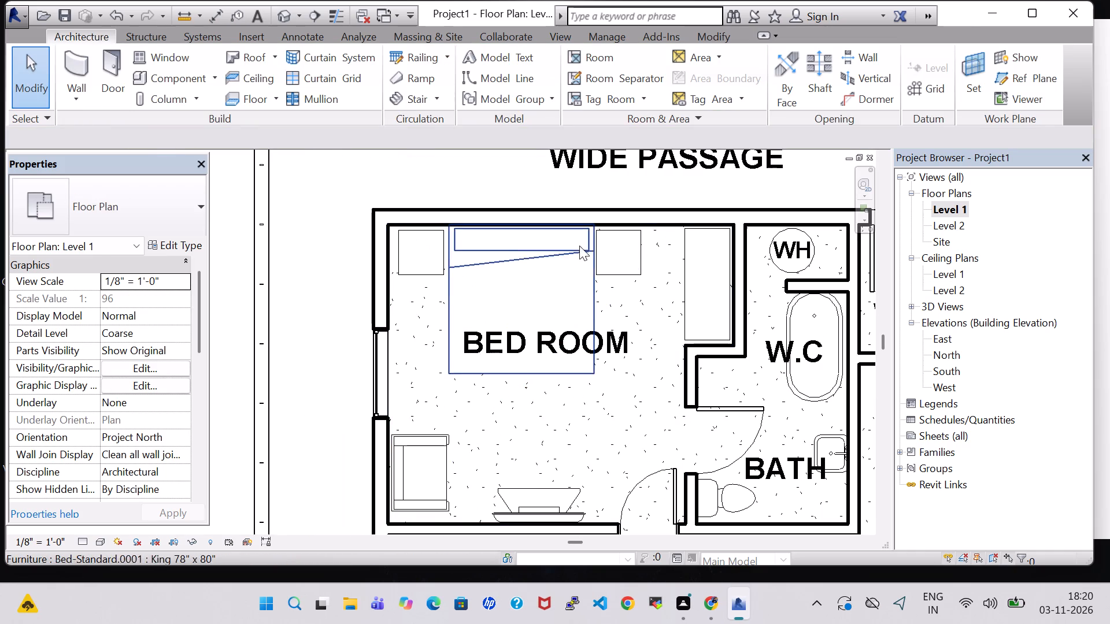
left_click(615, 248)
key("Right")
key("Right")
key("Right")
key("Right")
key("Right")
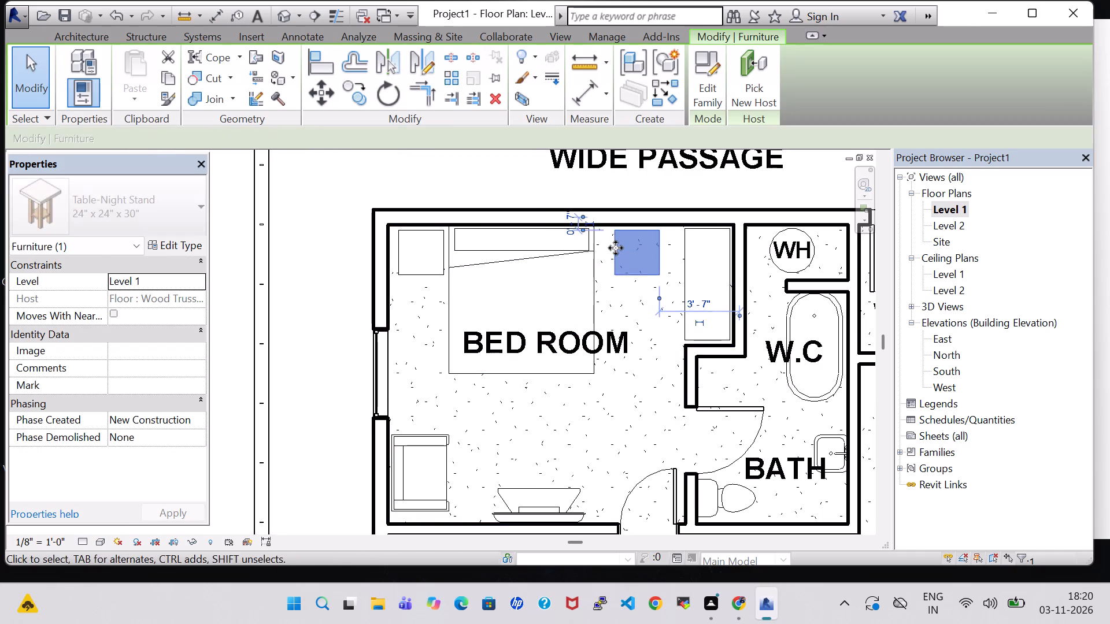
key("Right")
left_click(531, 269)
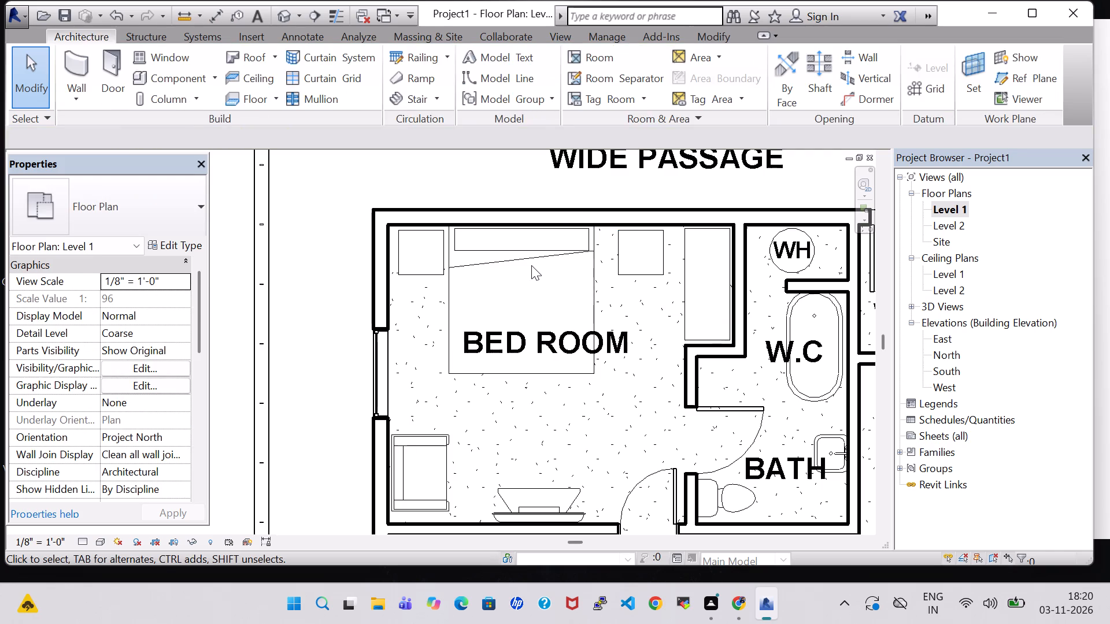
Nudge the king bed toward the W.C. side until it meets the night stand there.
left_click(532, 258)
key("Right")
key("Right")
key("Right")
key("Right")
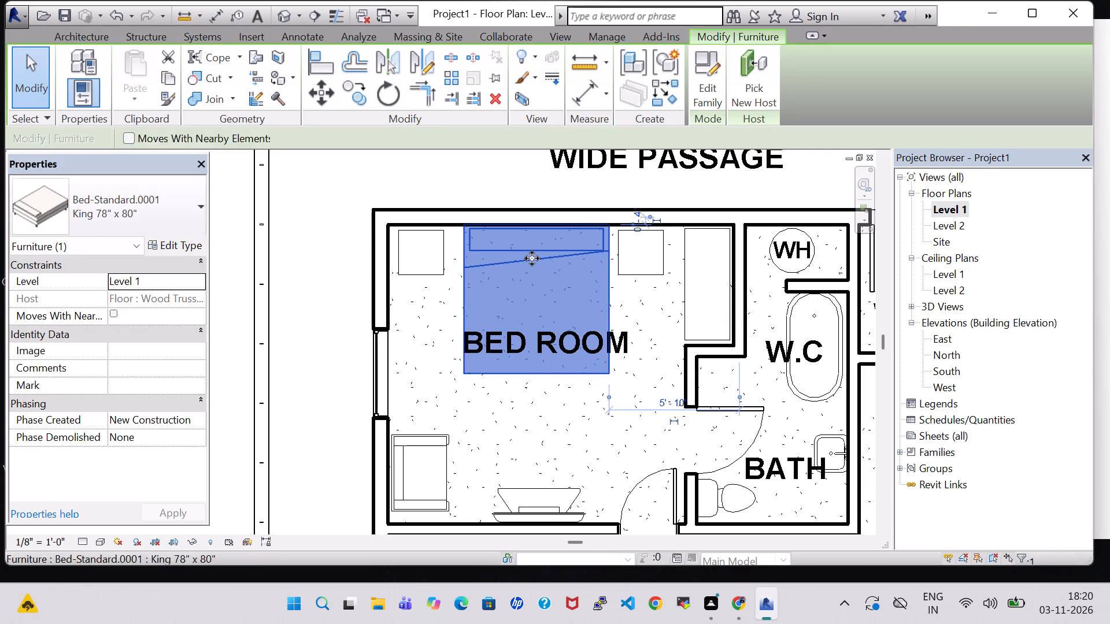
key("Right")
key("Right")
Nudge the window-side night stand toward the bed, leaving only a small gap between them.
left_click(438, 272)
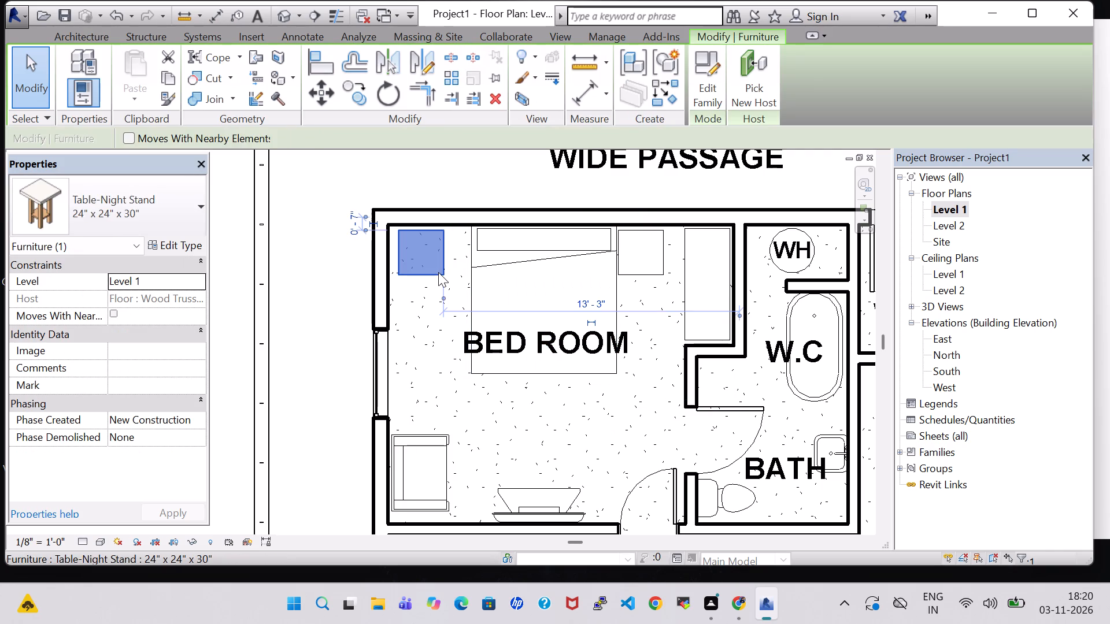
key("Right")
key("Right")
key("Right")
key("Right")
key("Right")
key("Right")
key("Right")
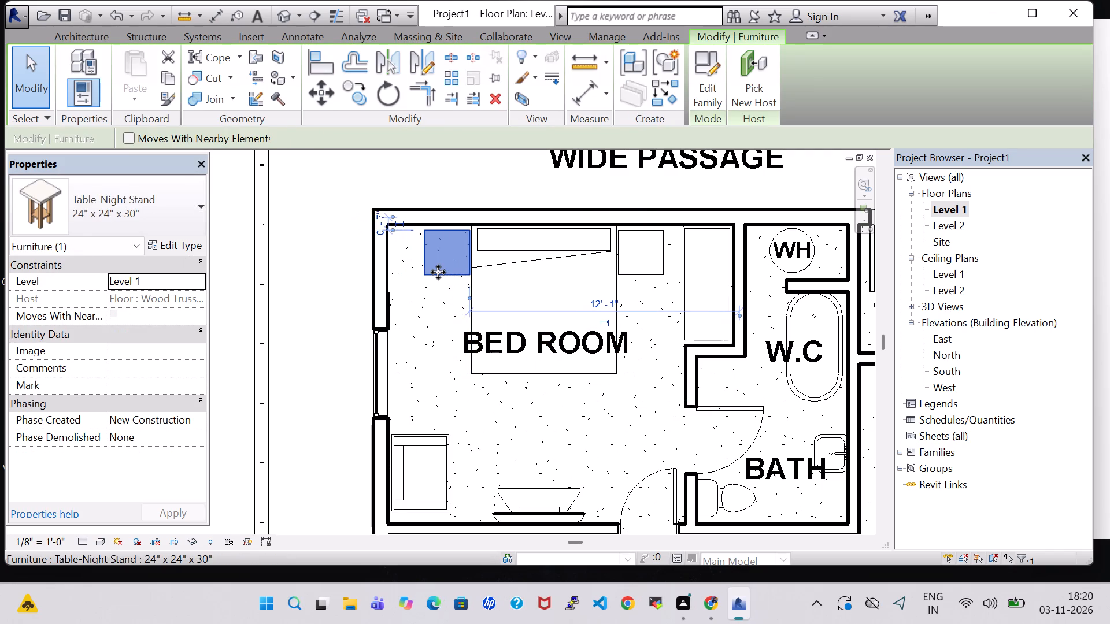
key("Left")
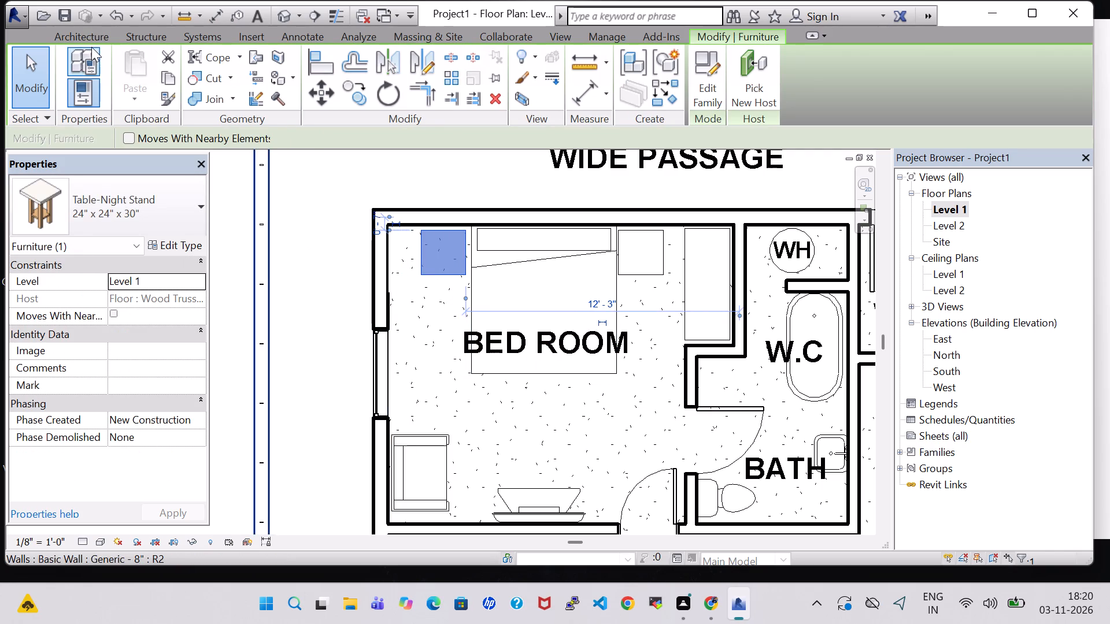
Place a second Chair-Corbu in front of the bedroom window, facing the same way as and aligned with the first chair.
left_click(86, 31)
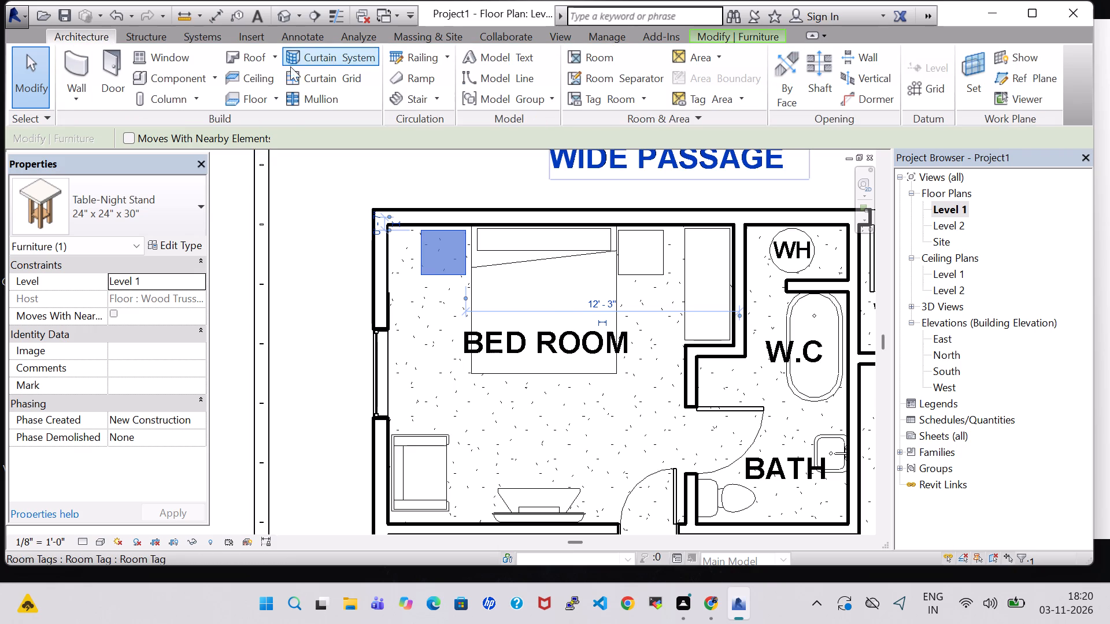
left_click(186, 77)
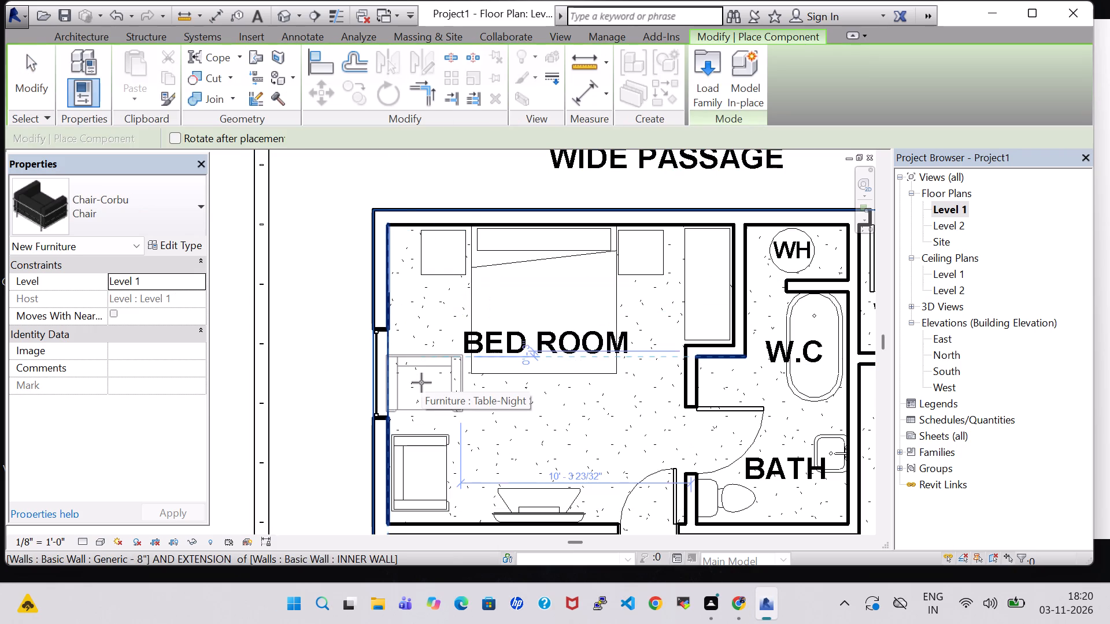
key("space")
key("space")
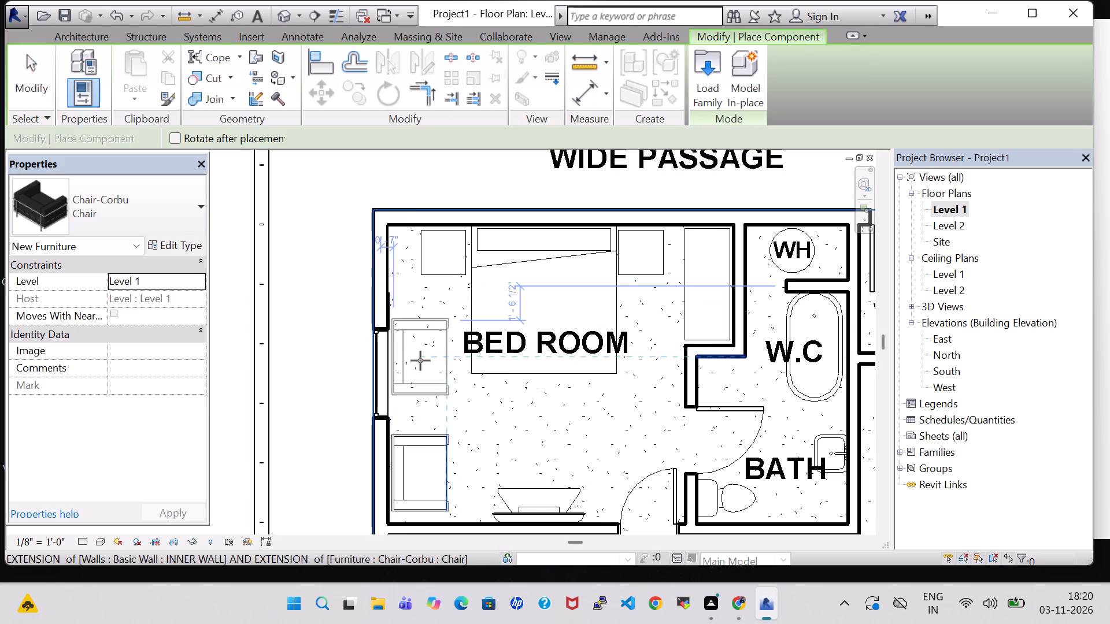
left_click(420, 361)
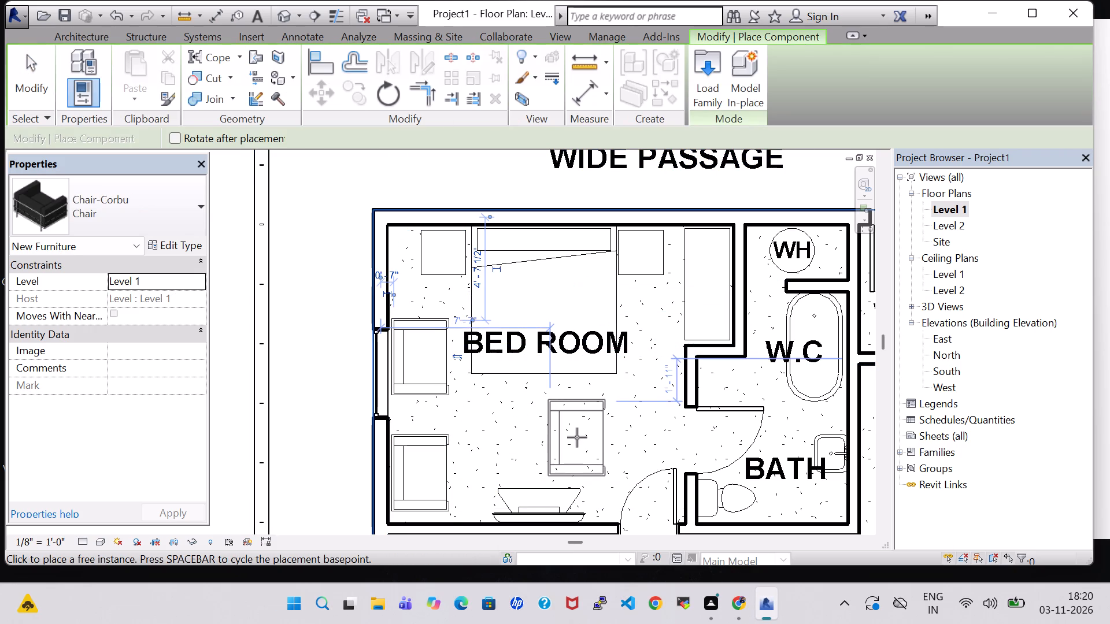
key("Escape")
key("Escape")
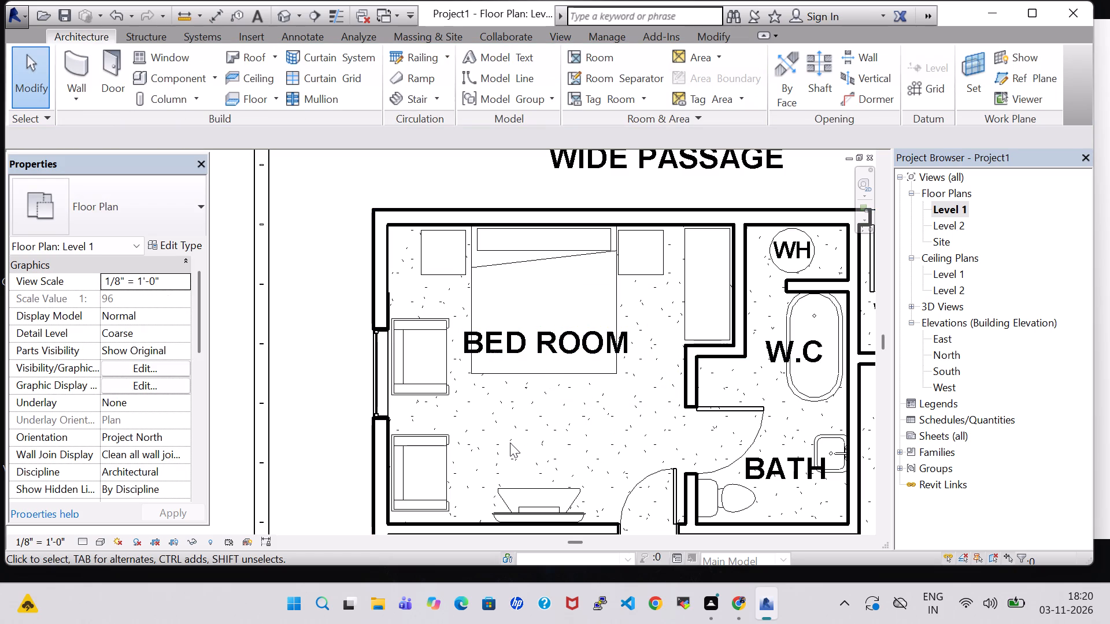
Nudge the second Chair-Corbu slightly farther from the chair at the bedroom window, toward the TV wall.
left_click(431, 434)
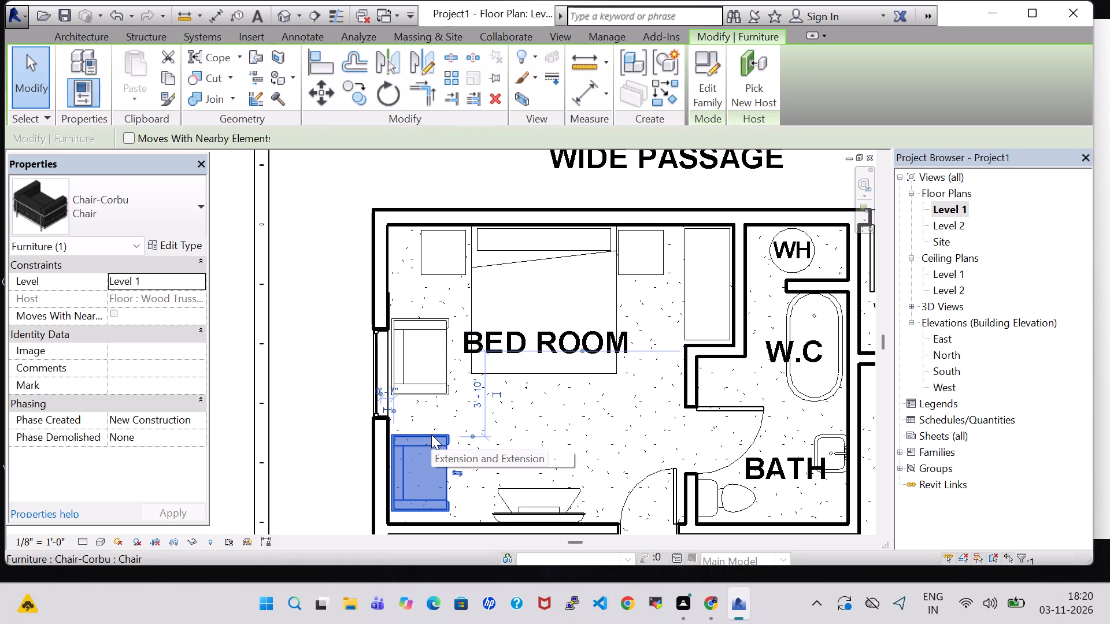
key("Down")
key("Down")
key("Up")
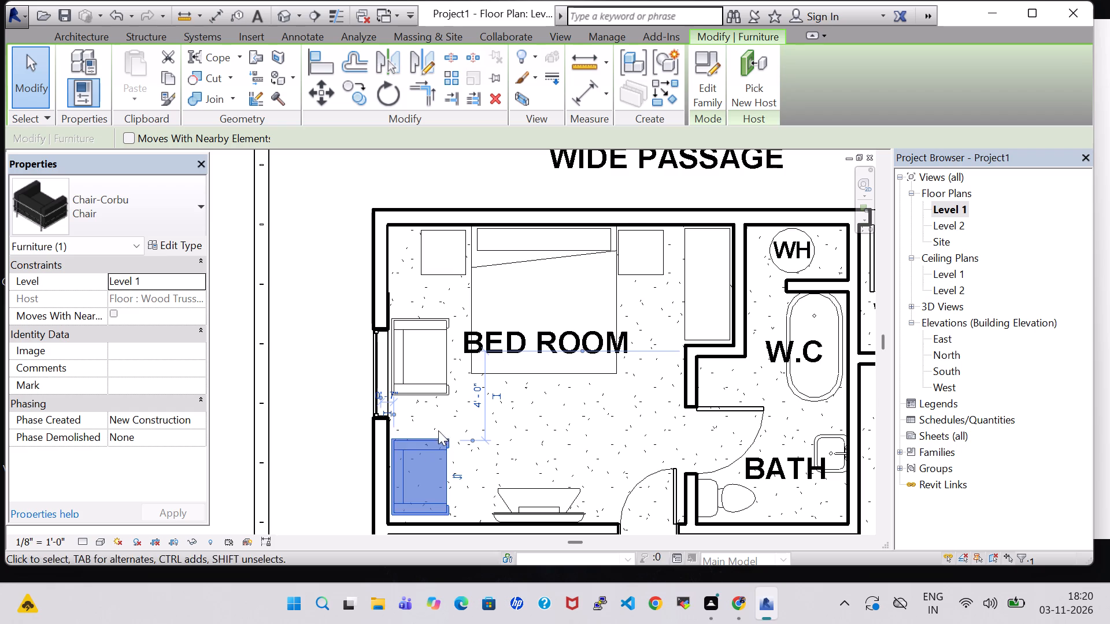
left_click(303, 283)
Load Table-Coffee from the US Imperial Furniture Tables folder and place the 24" x 24" x 24" table between the two bedroom chairs.
left_click(141, 72)
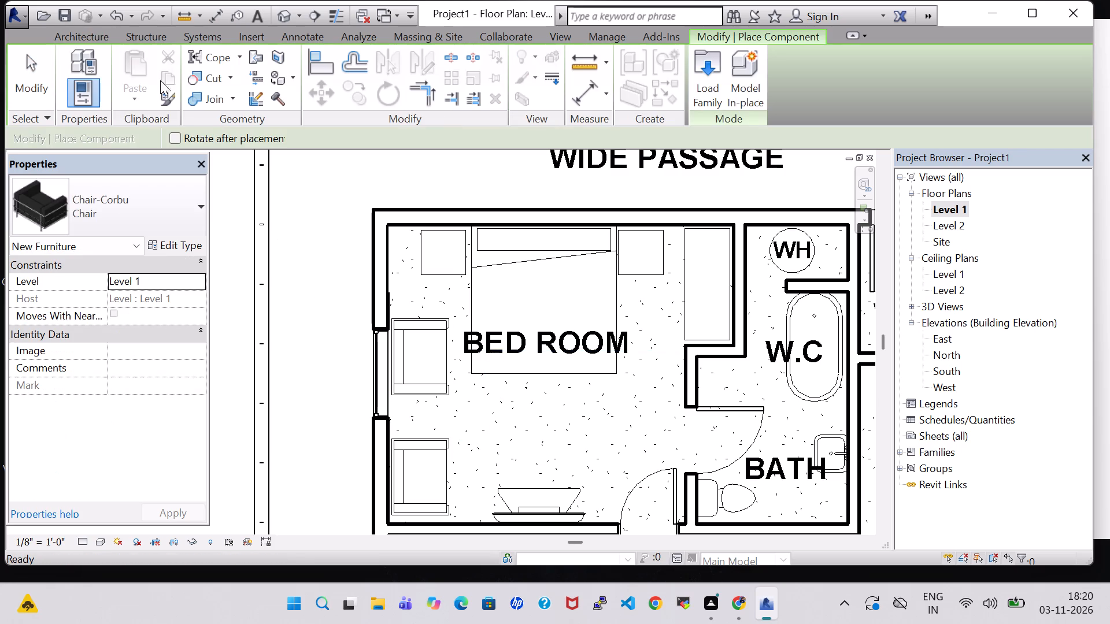
left_click(717, 88)
scroll(597, 300, "down", 1)
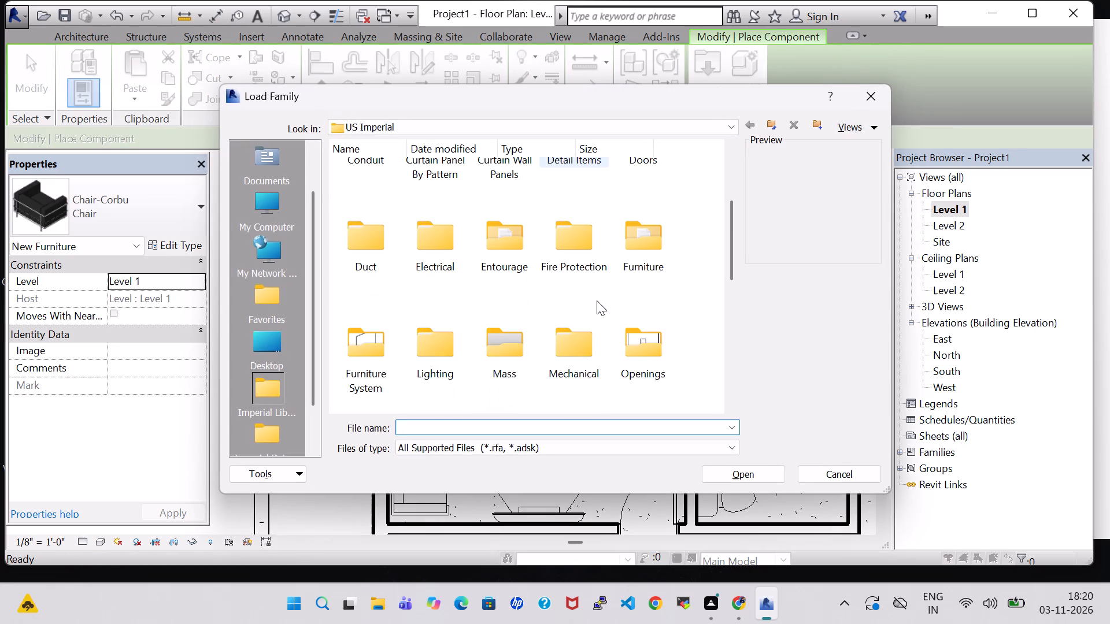
double_click(644, 224)
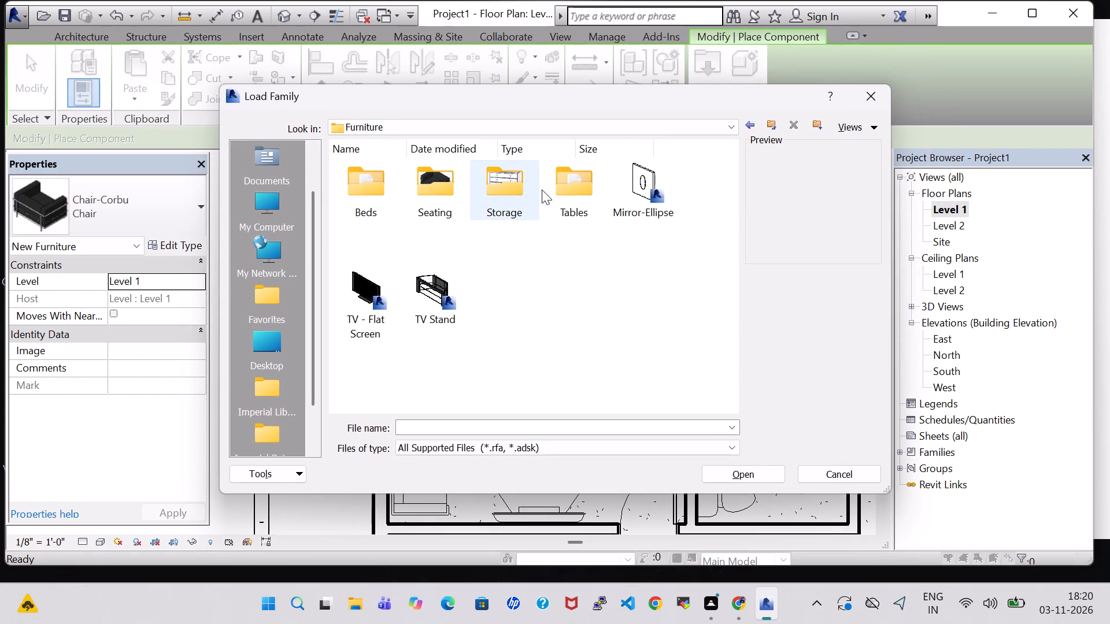
double_click(554, 187)
left_click(452, 201)
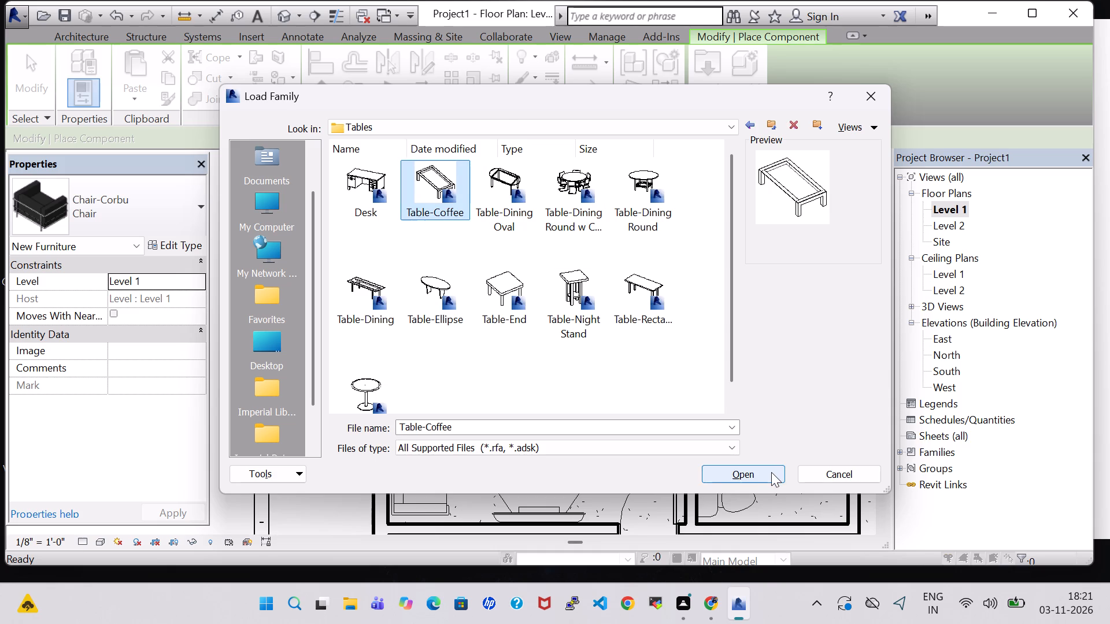
left_click(771, 472)
scroll(449, 406, "up", 4)
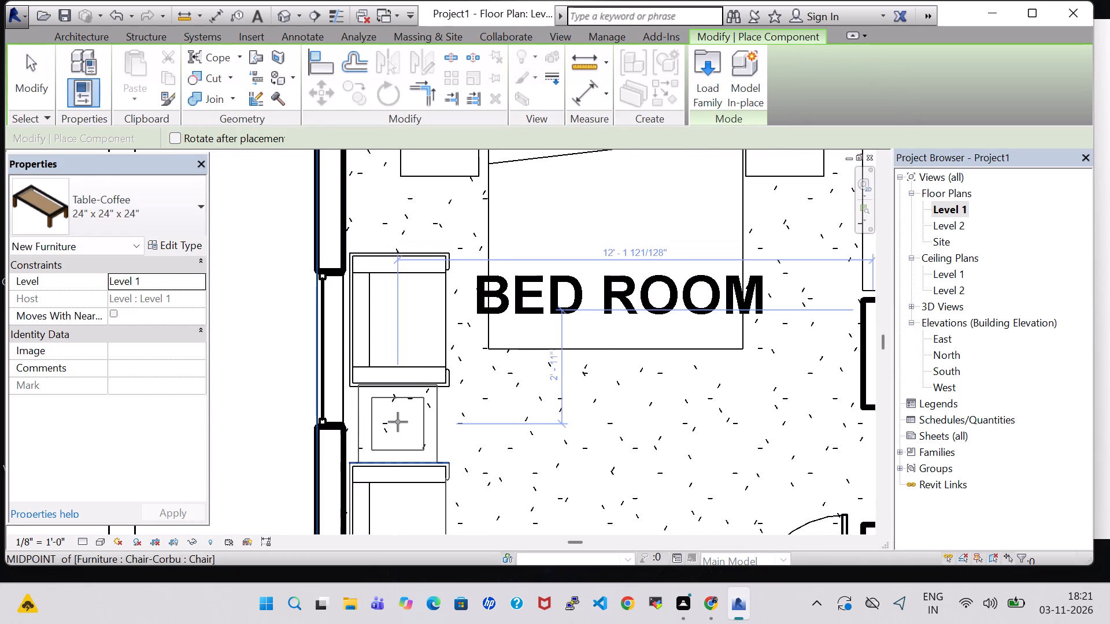
left_click(398, 422)
key("Escape")
key("Escape")
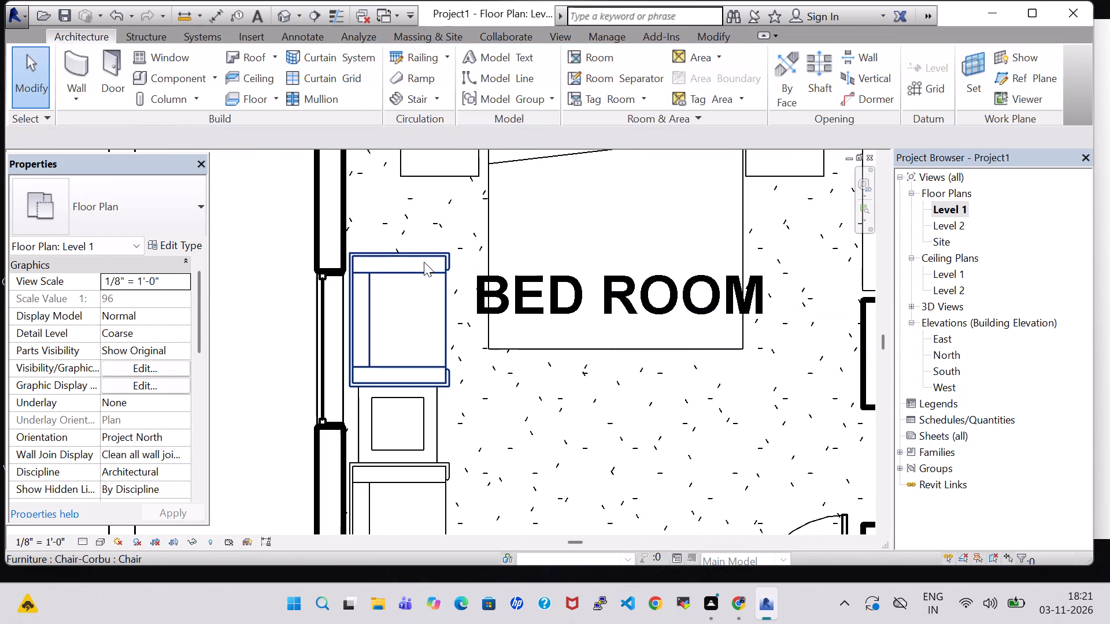
Nudge the window chair away from the coffee table, toward the night stand, to open a gap beside the table.
left_click(424, 262)
key("Up")
key("Up")
key("Up")
key("Up")
key("Up")
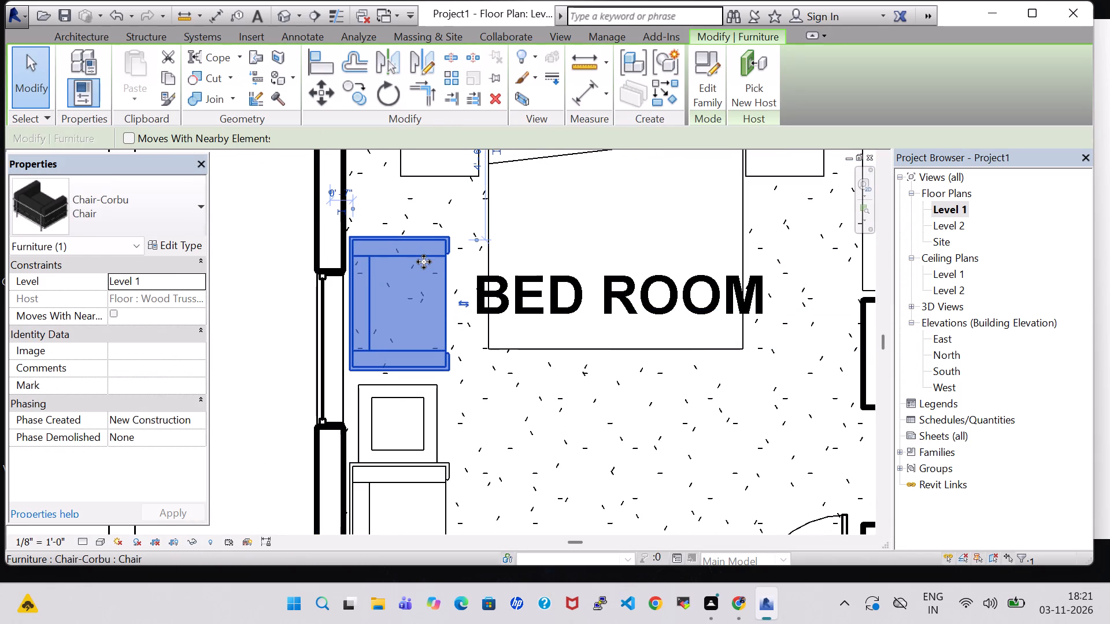
Nudge the coffee table toward the window chair so it sits with small gaps between both chairs.
left_click(387, 397)
key("Up")
key("Up")
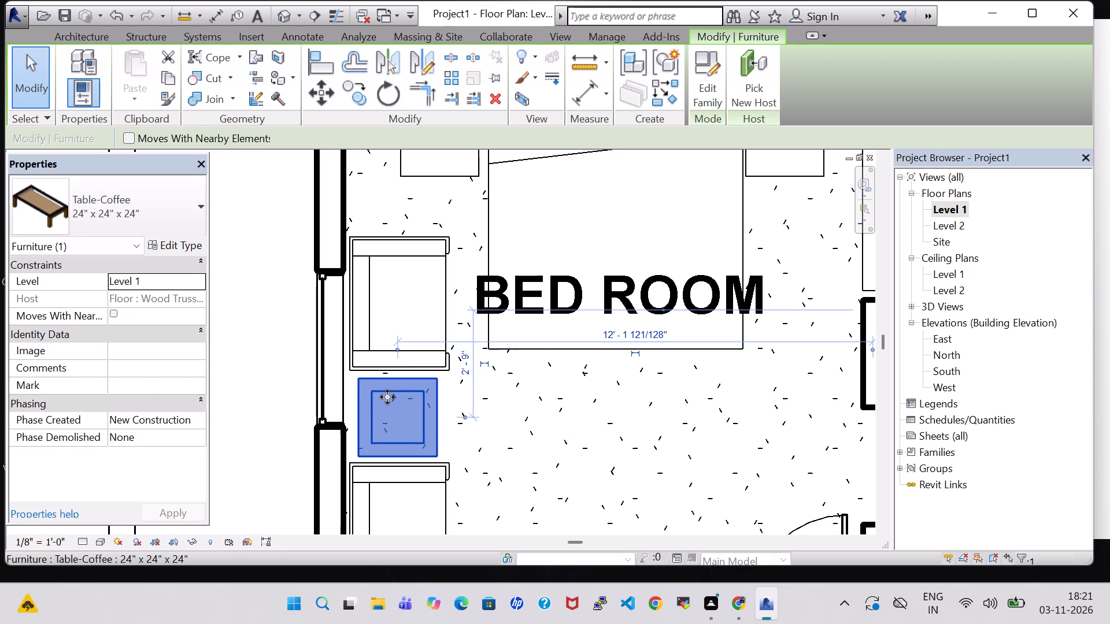
left_click(511, 443)
left_click(261, 332)
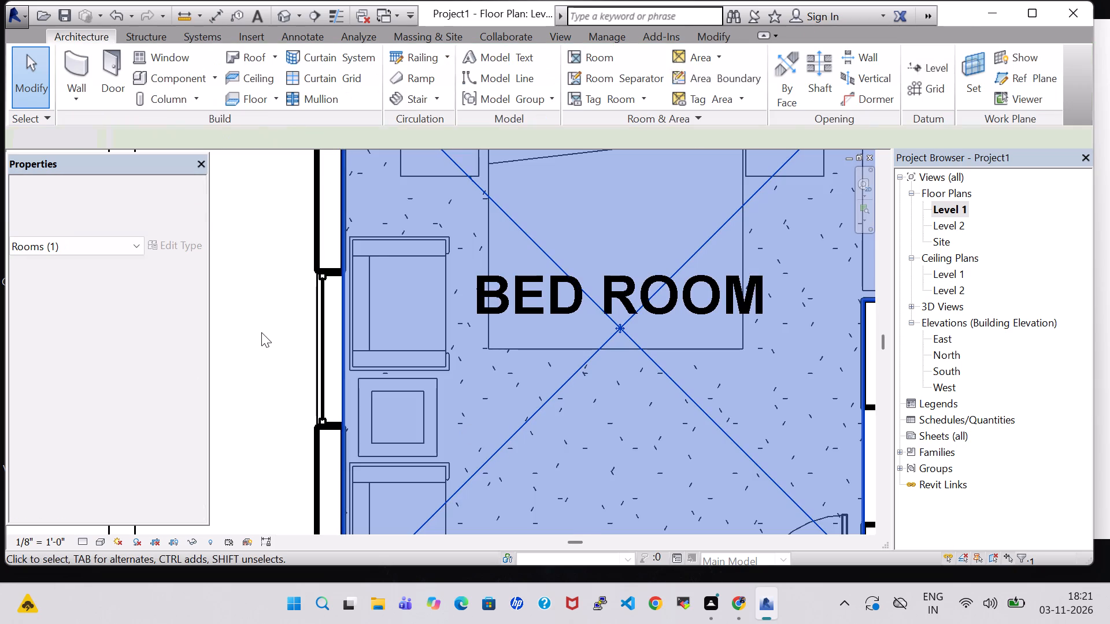
Load Mirror-Ellipse from the Furniture library and place the 24" x 48" mirror on the bedroom wall between the storage alcove and bath door.
scroll(261, 332, "down", 5)
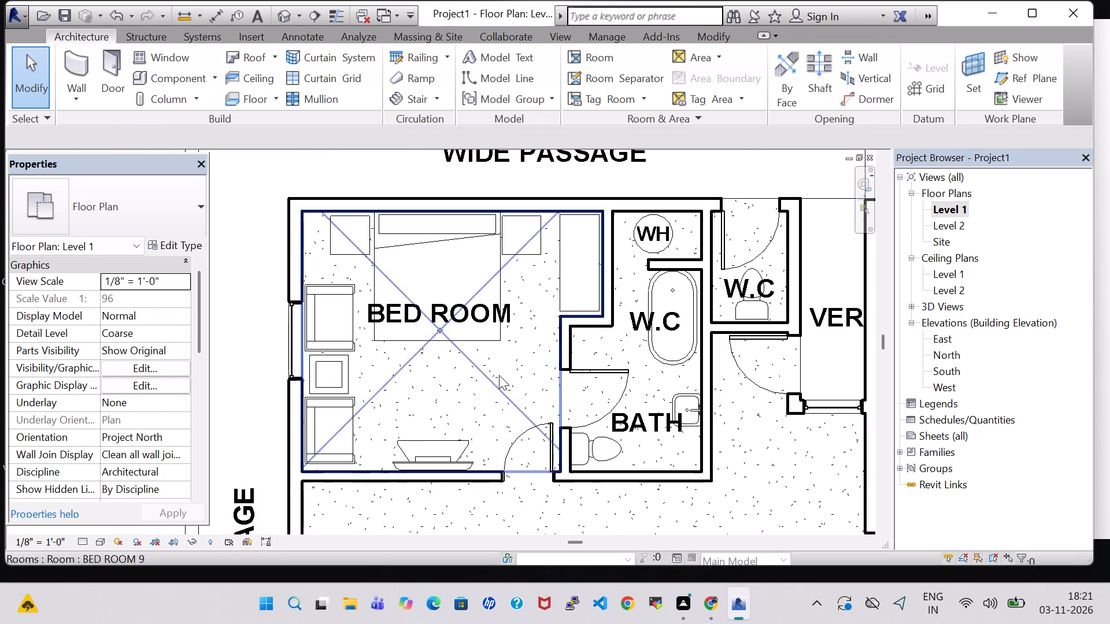
middle_click_drag(503, 369, 435, 400)
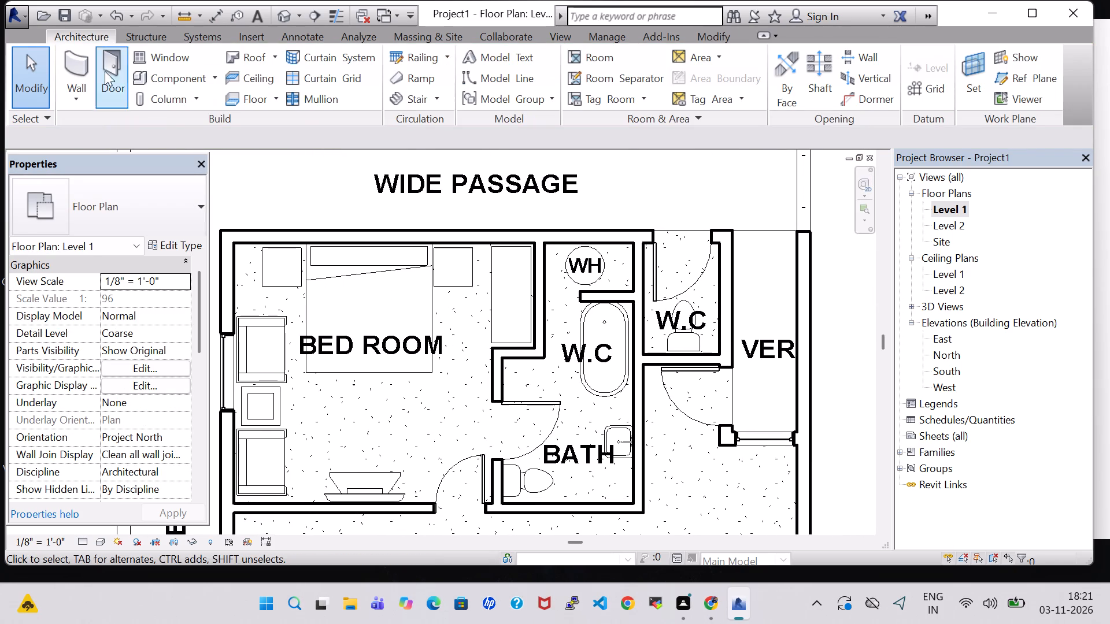
left_click(162, 86)
left_click(713, 82)
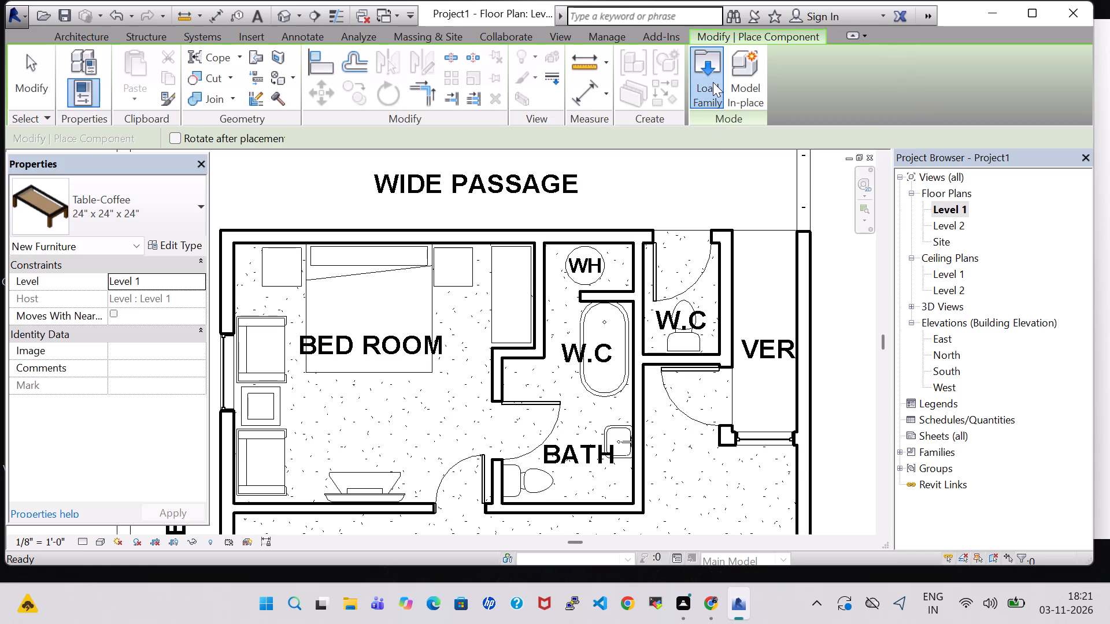
scroll(650, 268, "down", 1)
double_click(658, 248)
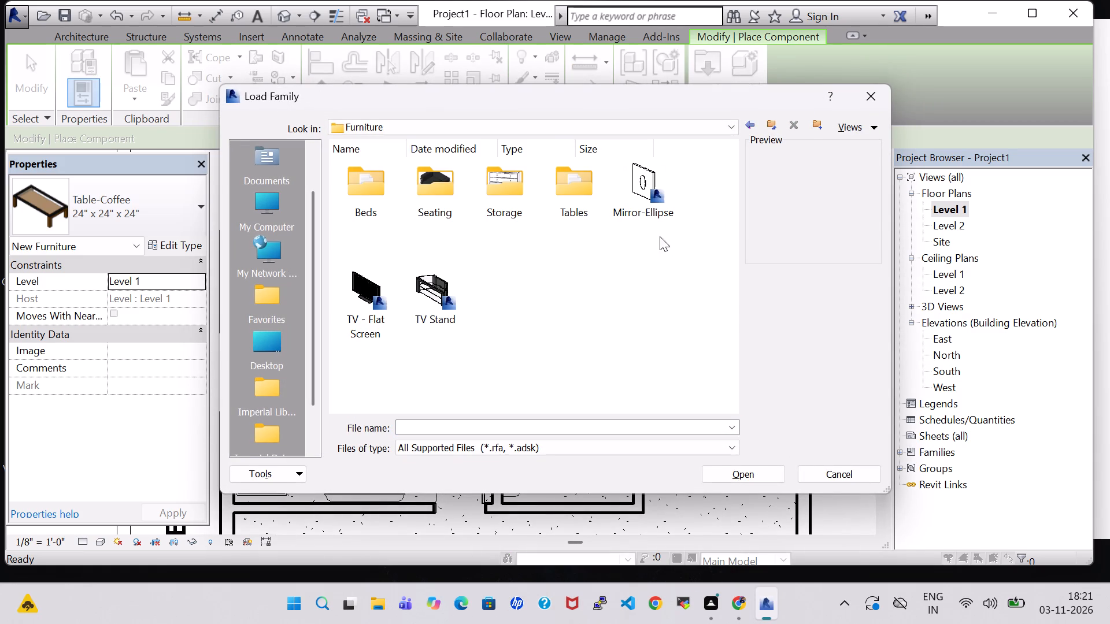
left_click(640, 209)
left_click(772, 469)
scroll(478, 349, "up", 2)
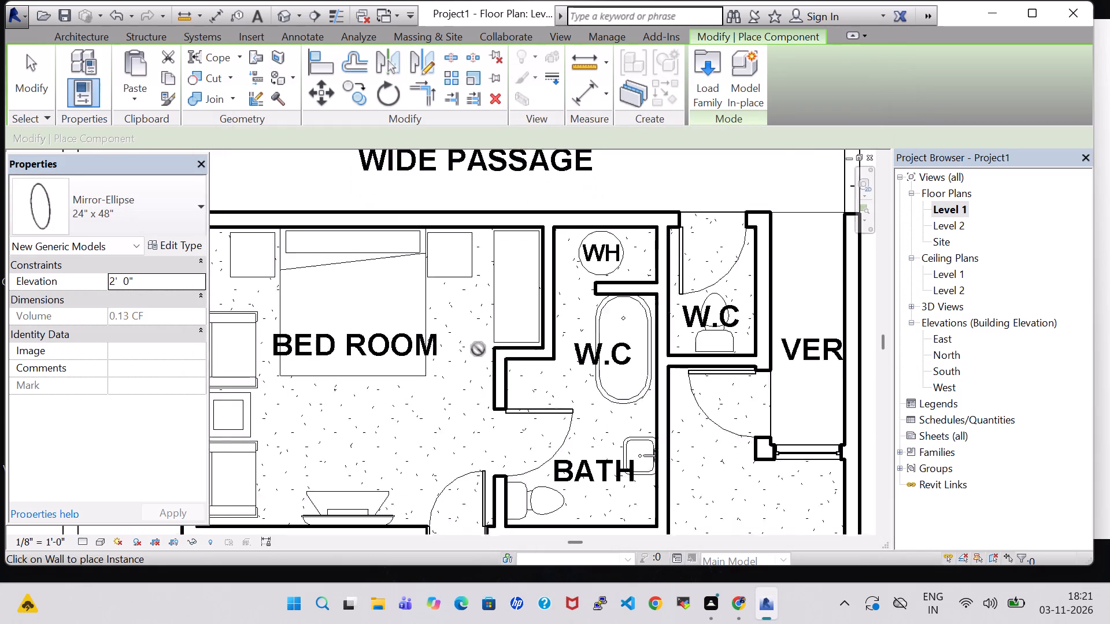
scroll(478, 349, "up", 9)
middle_click_drag(545, 480, 556, 401)
left_click(556, 418)
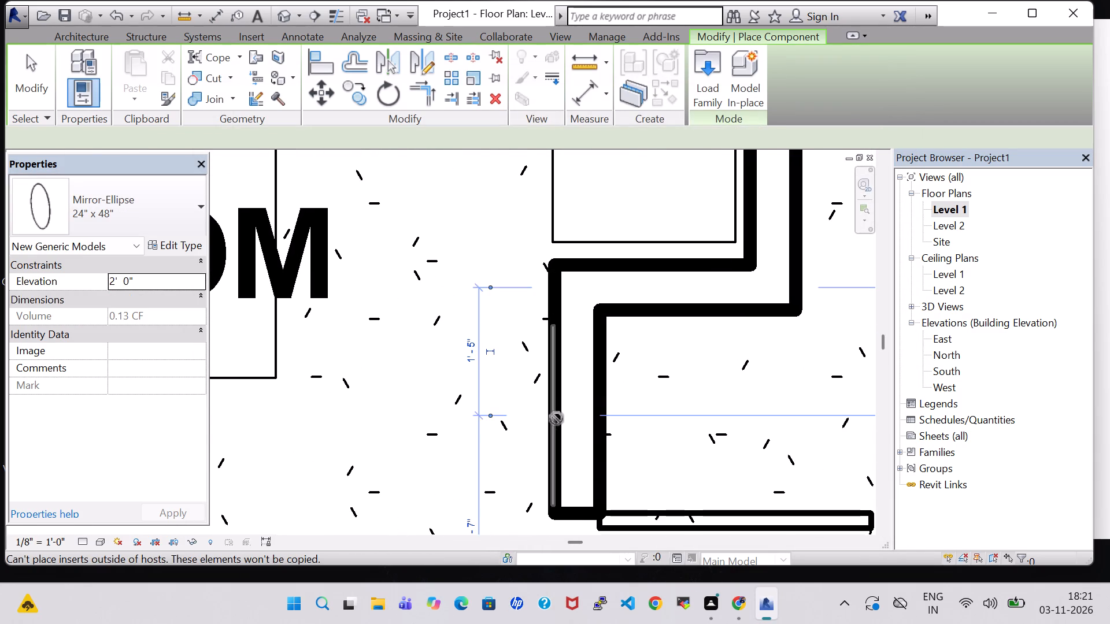
scroll(509, 422, "down", 4)
key("Escape")
key("Escape")
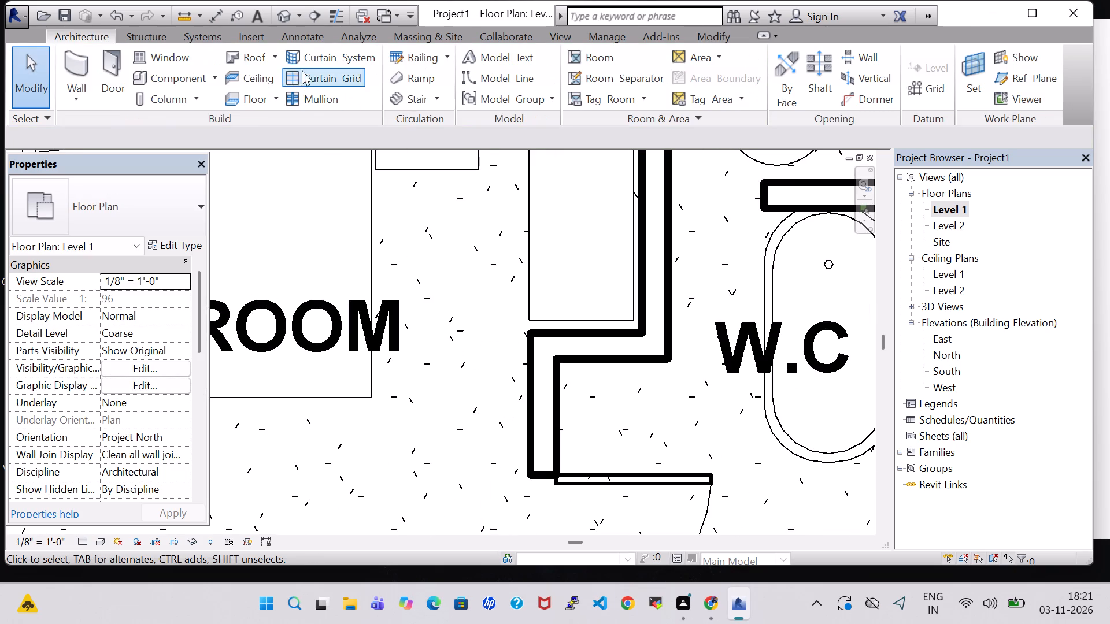
In the 3D view, shift the elliptical mirror away from the bath door toward the drawer unit and raise its elevation to 2' 4".
left_click(282, 9)
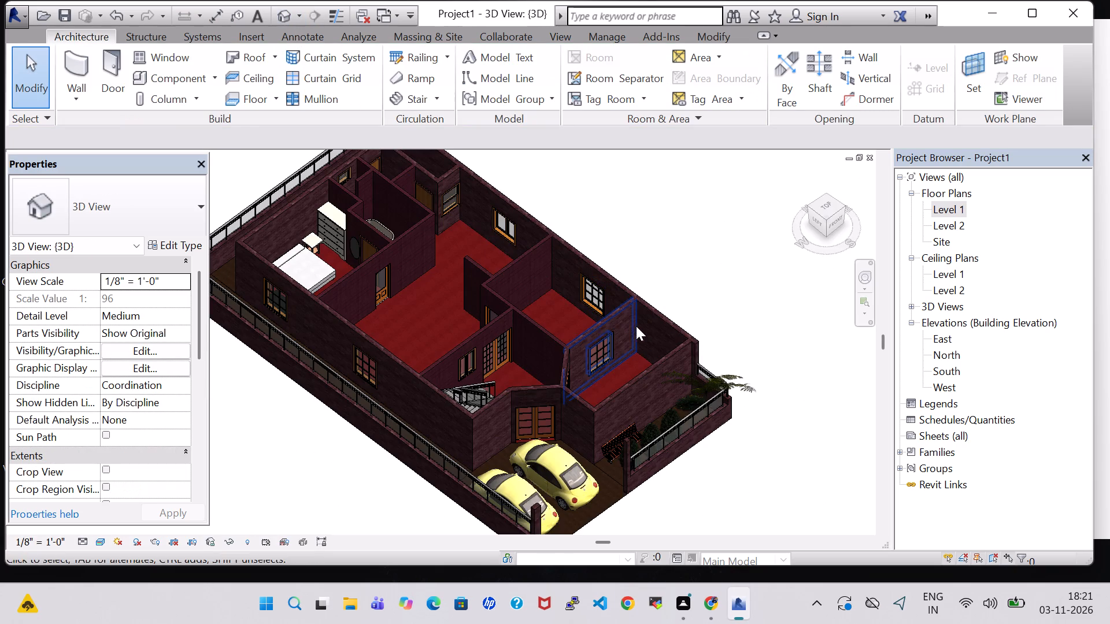
middle_click_drag(413, 311, 635, 298, "shift")
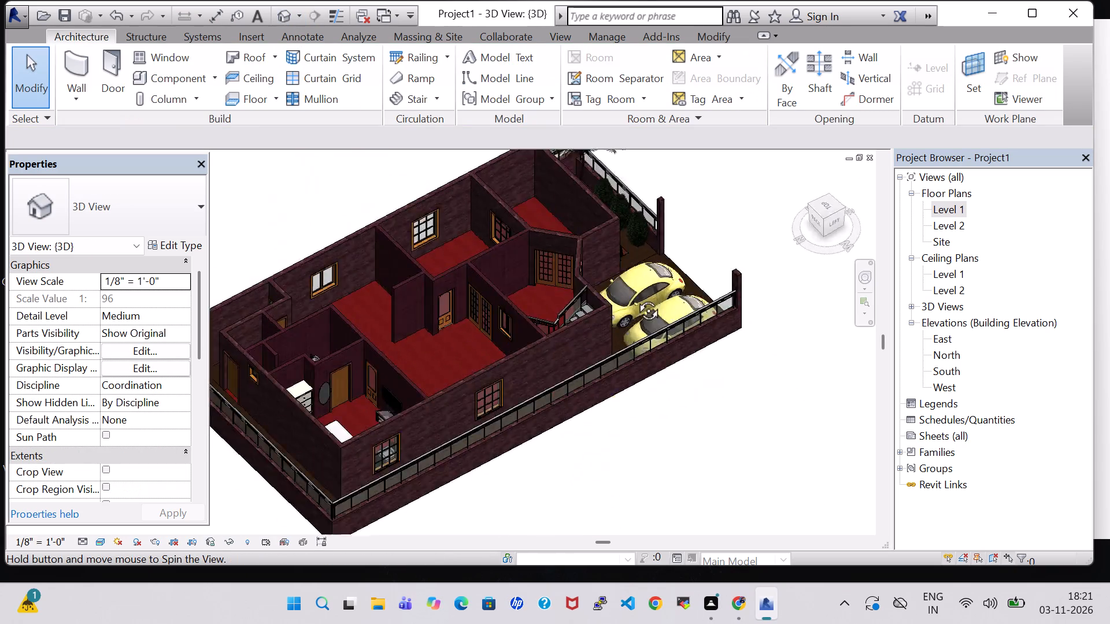
middle_click_drag(635, 298, 680, 298, "shift")
middle_click_drag(680, 298, 497, 430, "shift")
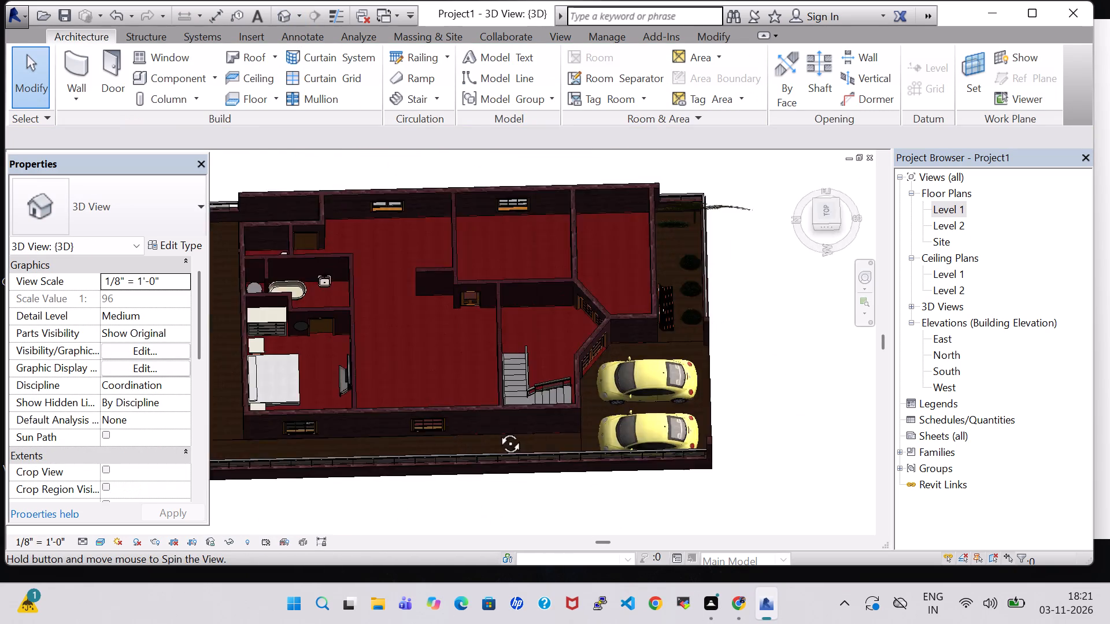
middle_click_drag(497, 430, 488, 430, "shift")
middle_click_drag(320, 365, 424, 347, "shift")
scroll(368, 398, "up", 6)
middle_click_drag(349, 422, 323, 311, "shift")
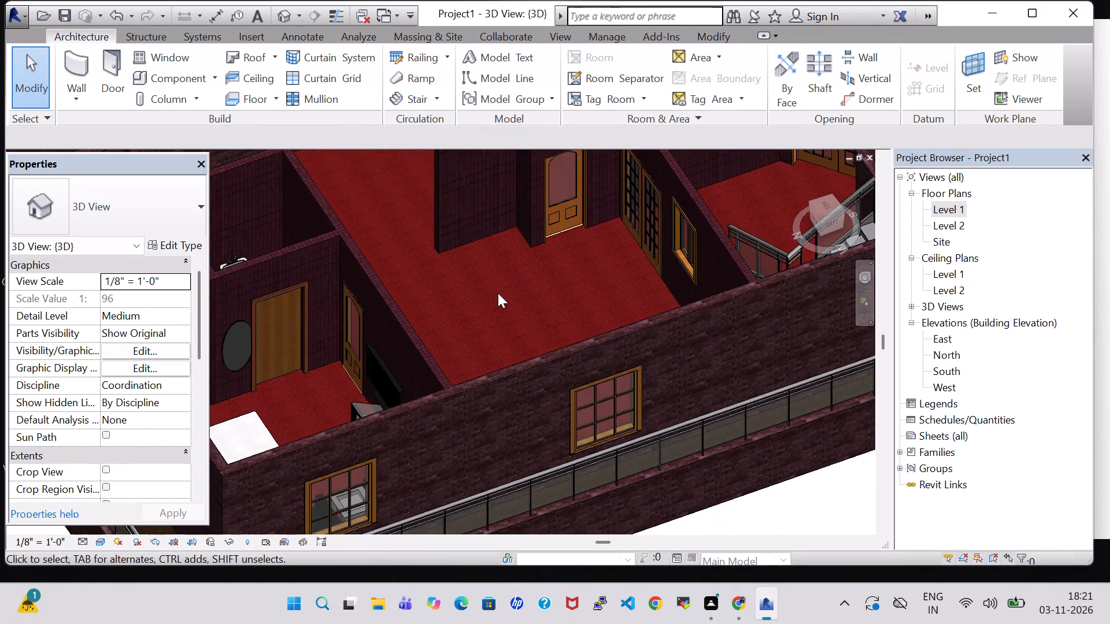
middle_click_drag(498, 293, 464, 293)
middle_click_drag(412, 285, 516, 294)
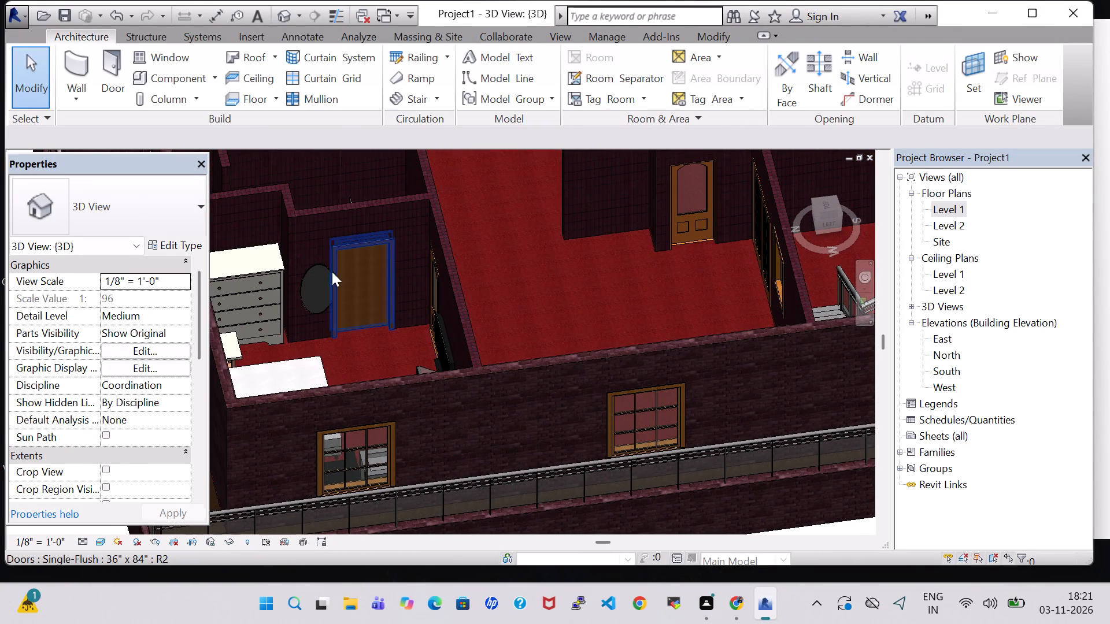
left_click(315, 275)
left_click(321, 266)
key("Left")
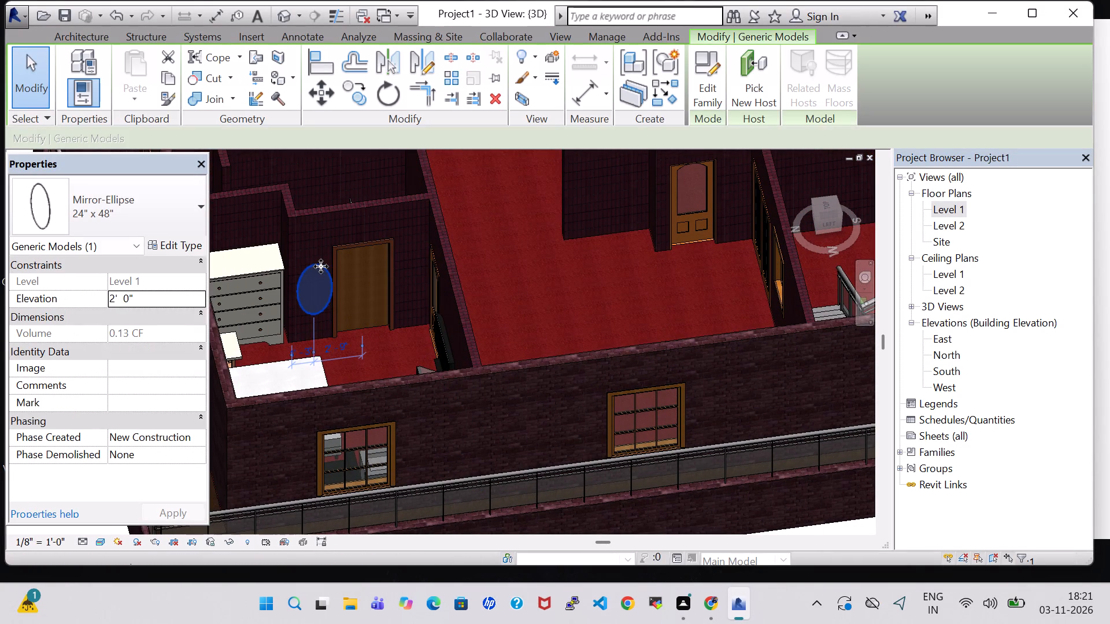
key("Left")
key("Left")
key("Up")
key("Up")
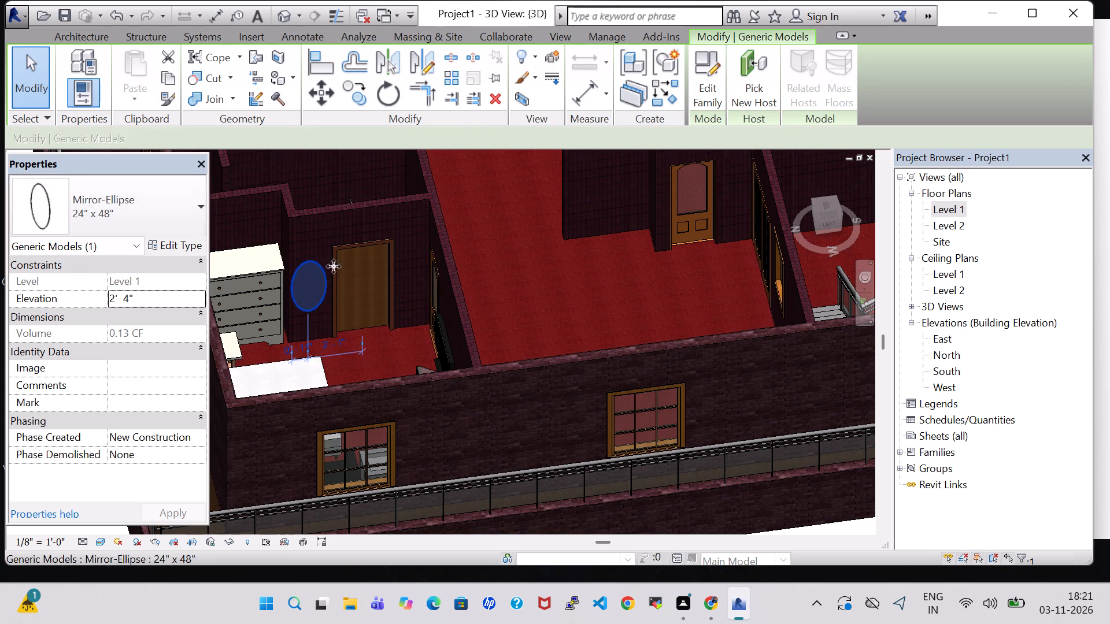
left_click(500, 283)
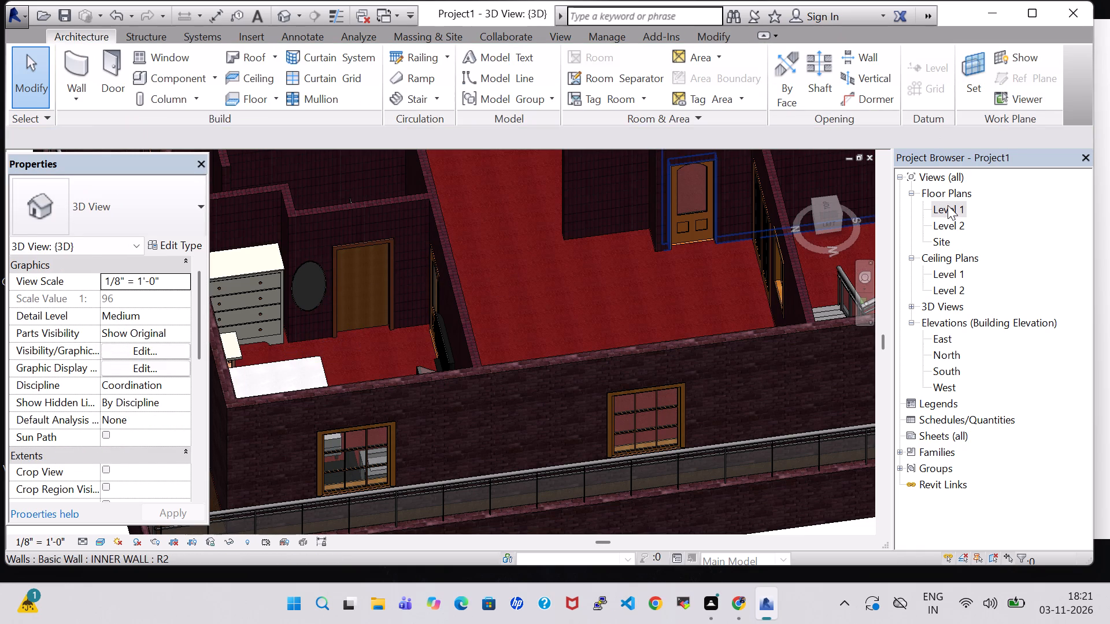
Load Base Cabinet-2 Bin from Casework Base Cabinets and place the 18" cabinet, rotated against the bedroom wall below the mirror, on Level 1.
double_click(948, 205)
scroll(399, 199, "down", 4)
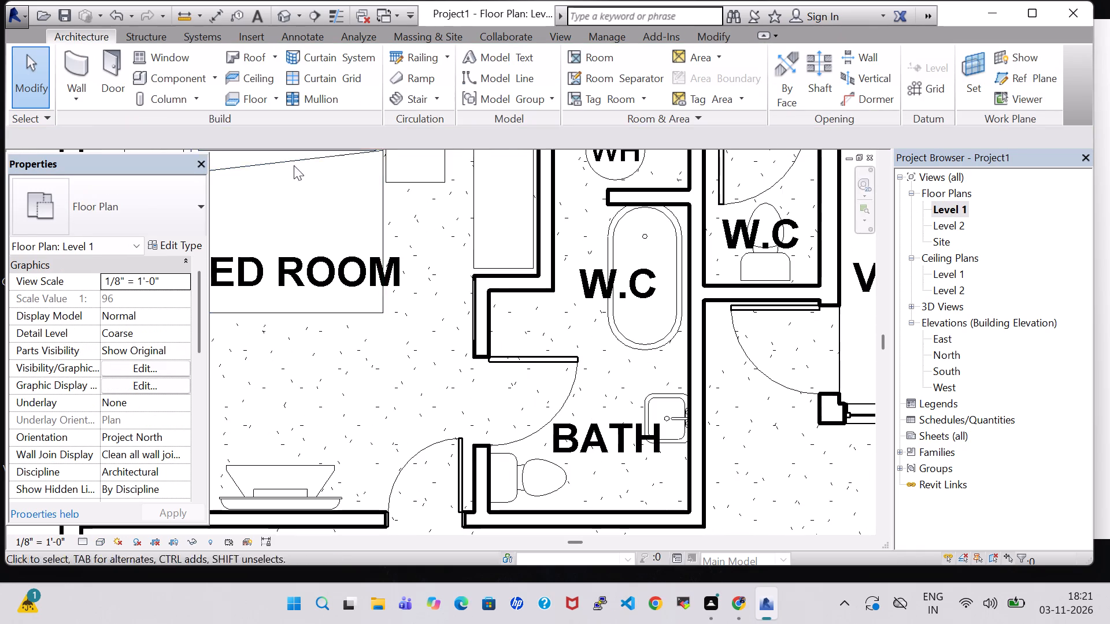
left_click(161, 79)
left_click(698, 81)
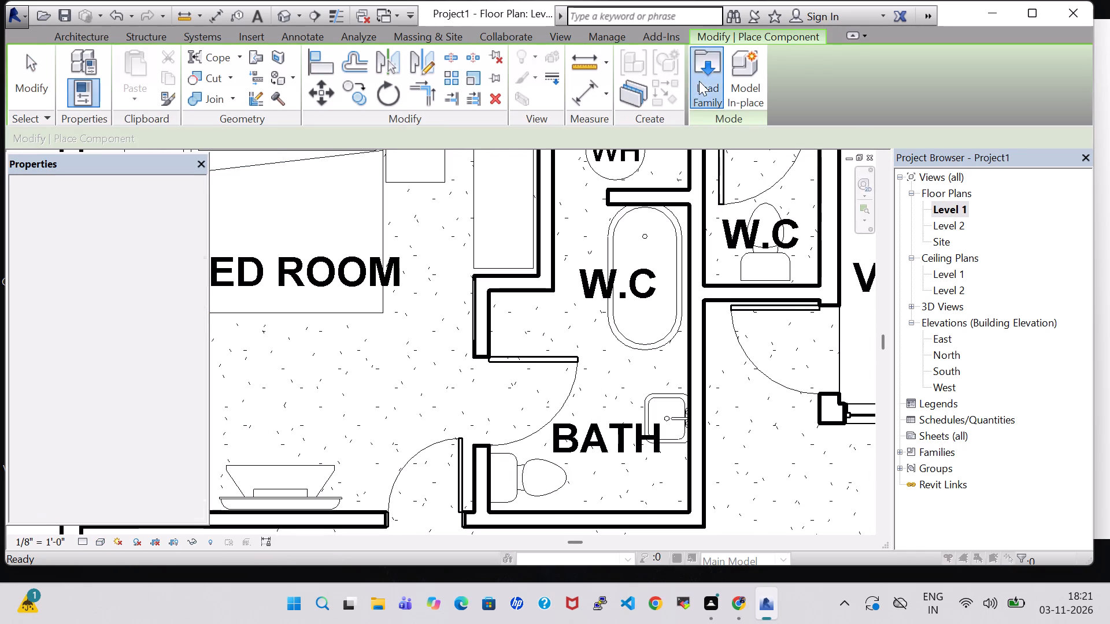
double_click(578, 187)
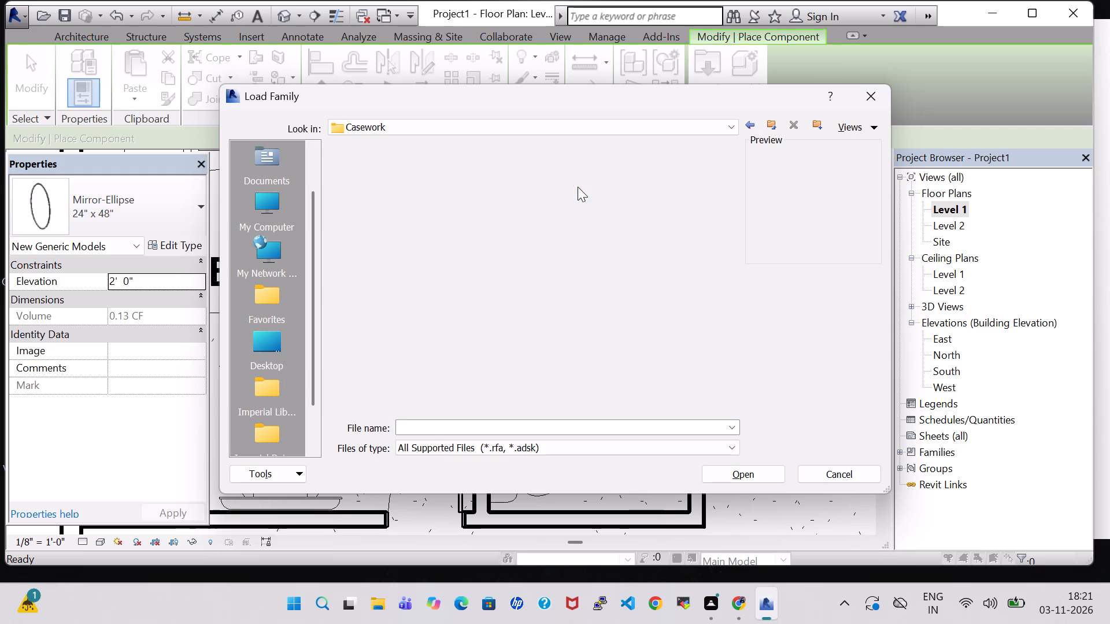
double_click(375, 192)
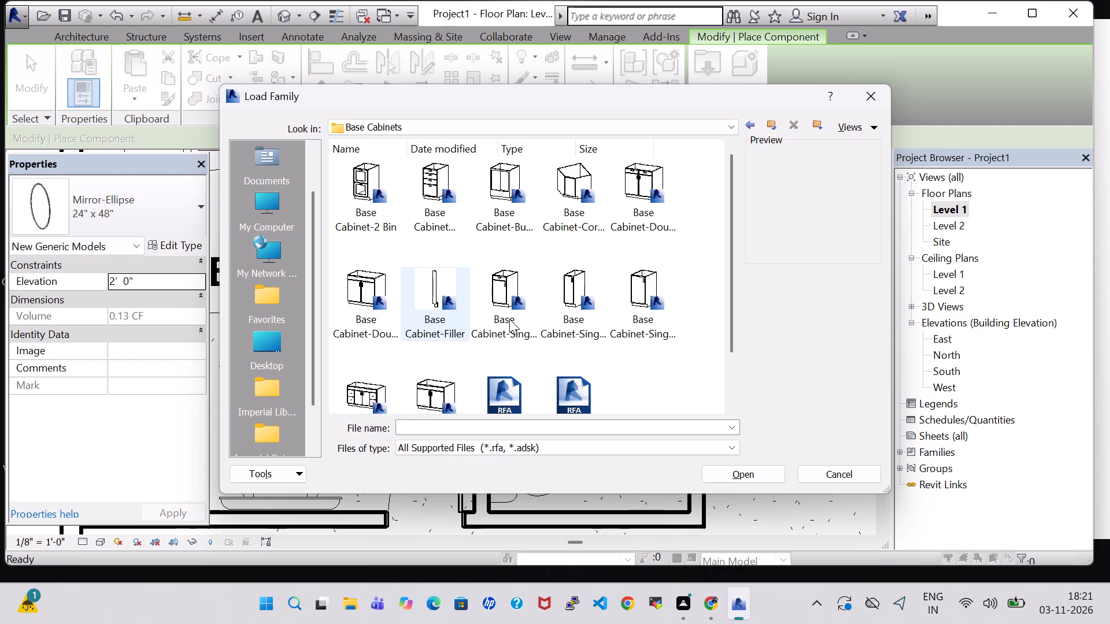
scroll(638, 310, "up", 2)
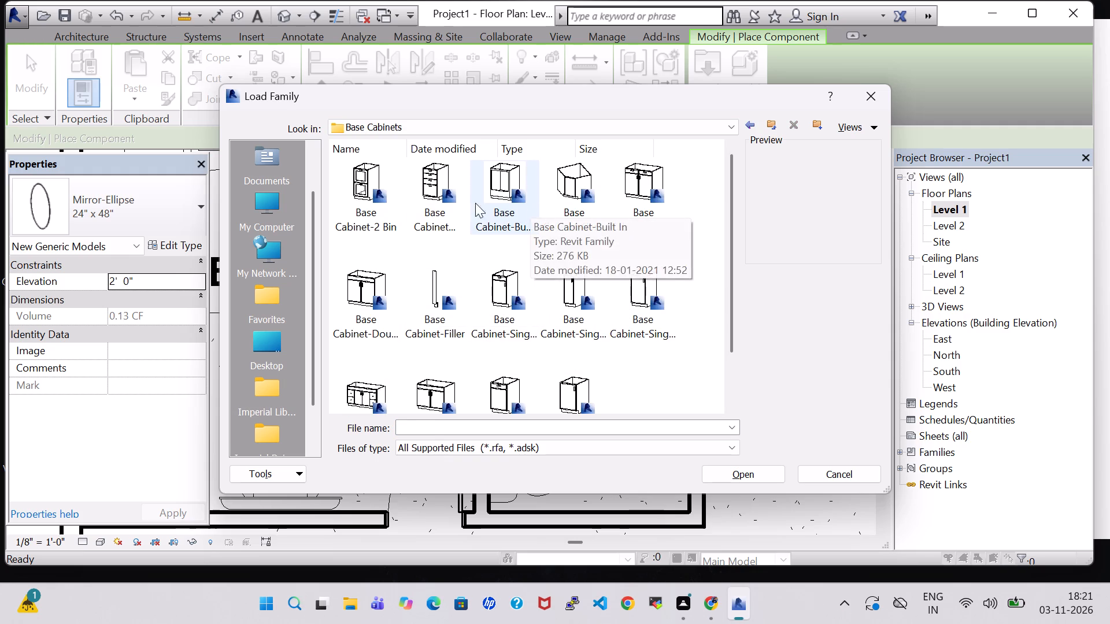
left_click(373, 202)
left_click(754, 470)
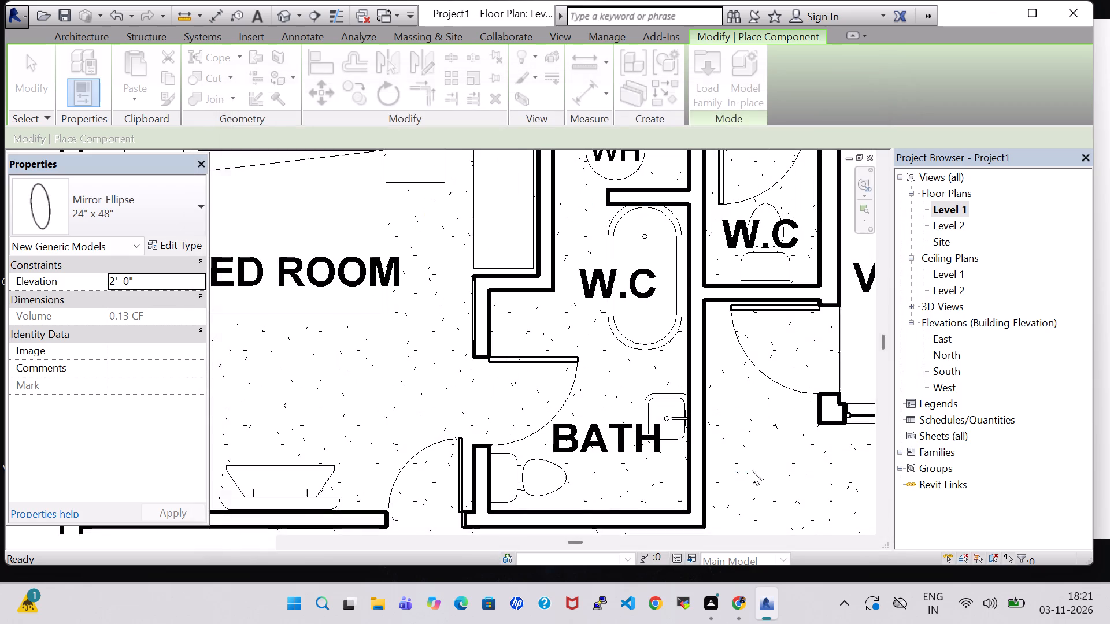
key("space")
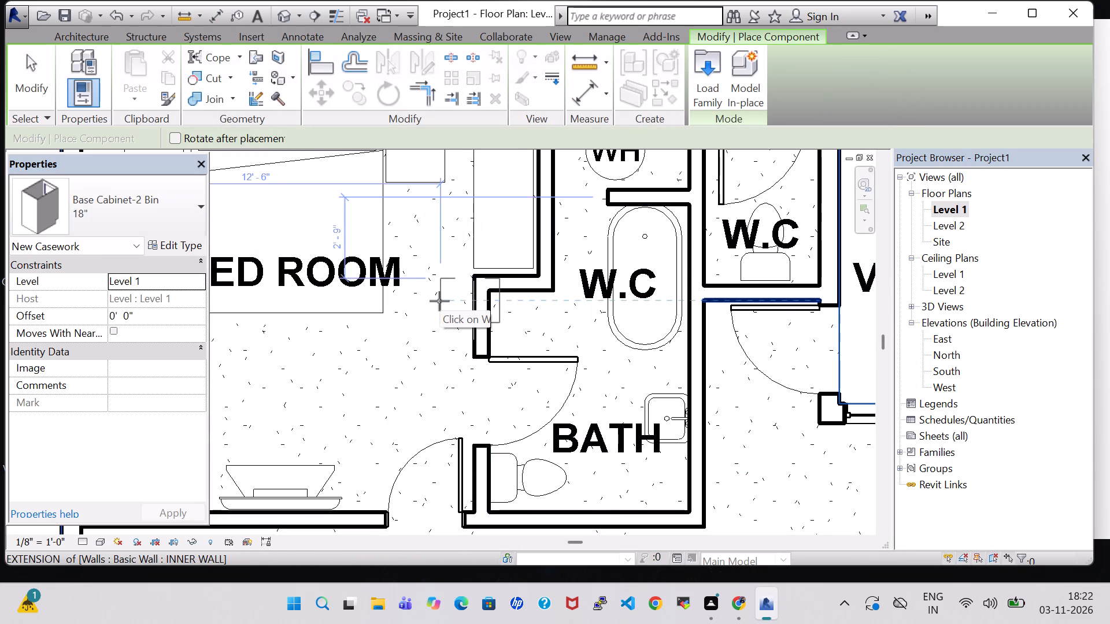
left_click(417, 314)
key("Escape")
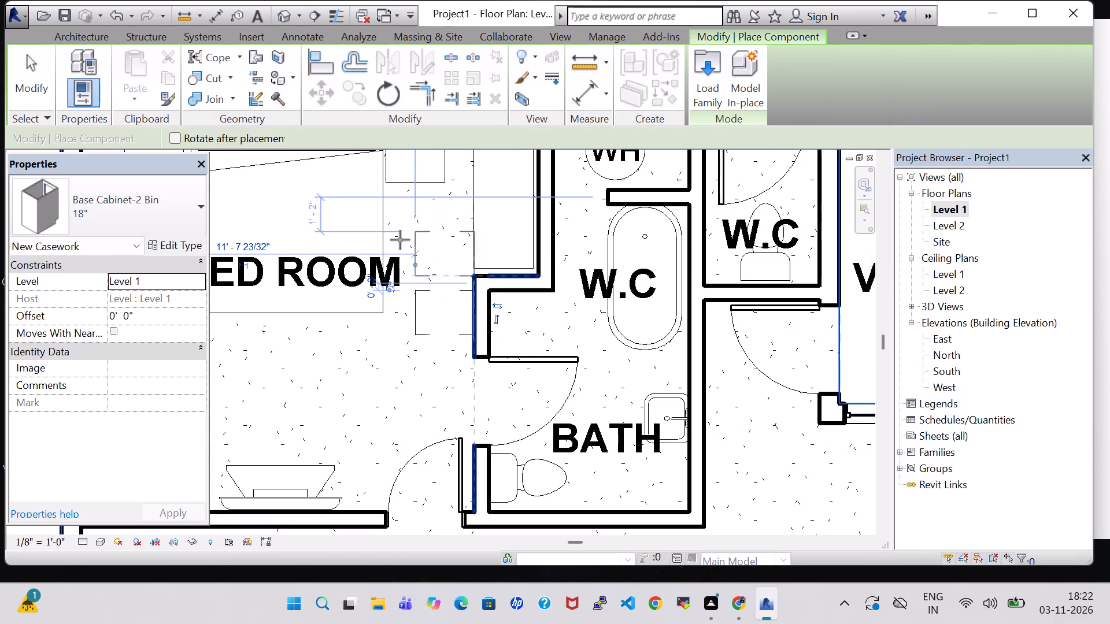
key("Escape")
In the 3D view, rotate the 18" base cabinet below the elliptical mirror so its front faces into the bedroom.
left_click(283, 20)
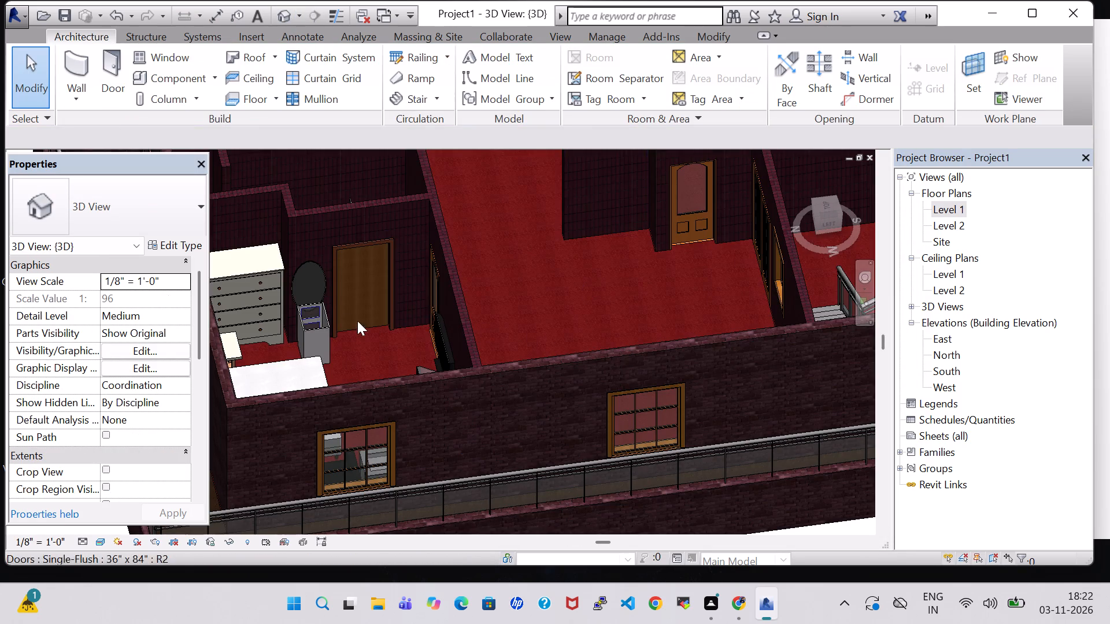
left_click(320, 329)
key("space")
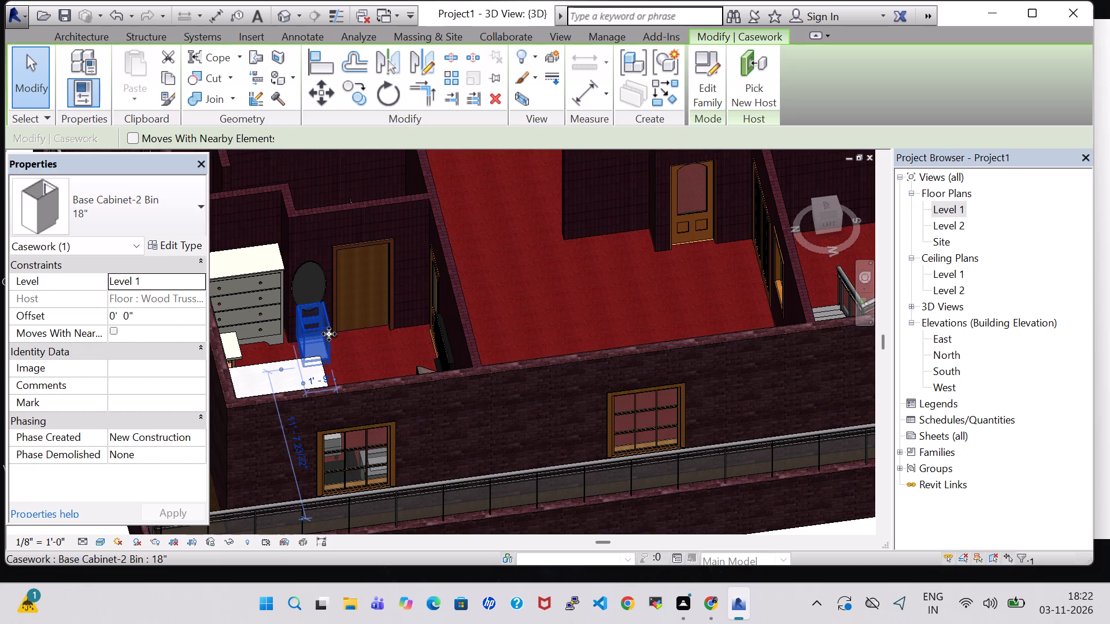
key("space")
key("space")
left_click(498, 307)
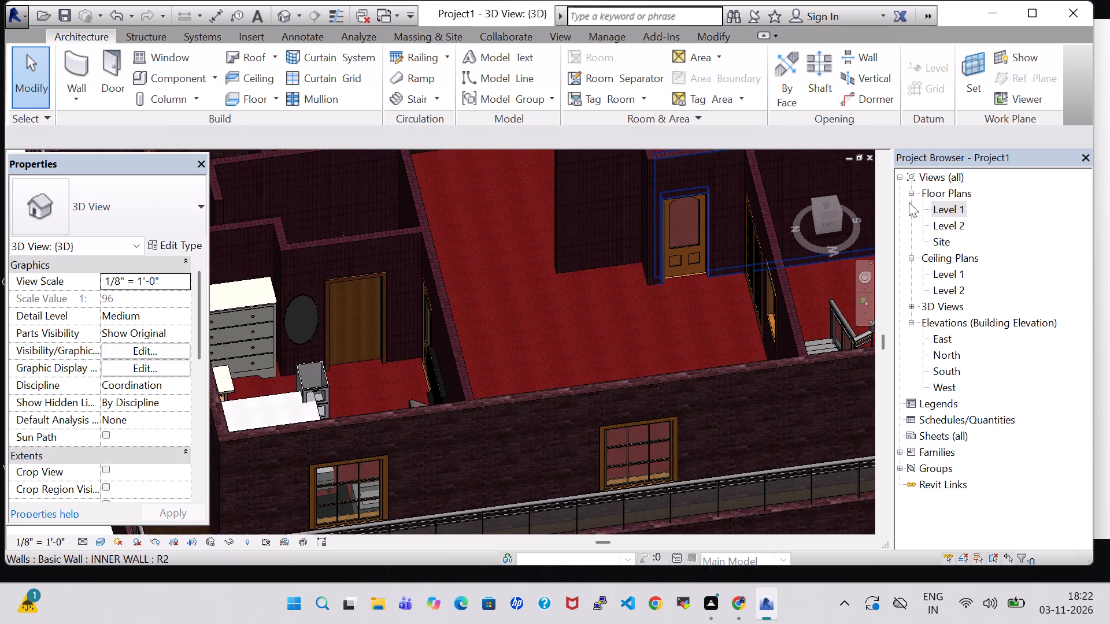
In the Level 1 plan, shift the rotated base cabinet toward the bath until its back sits flush against the bedroom wall.
double_click(937, 207)
left_click(419, 315)
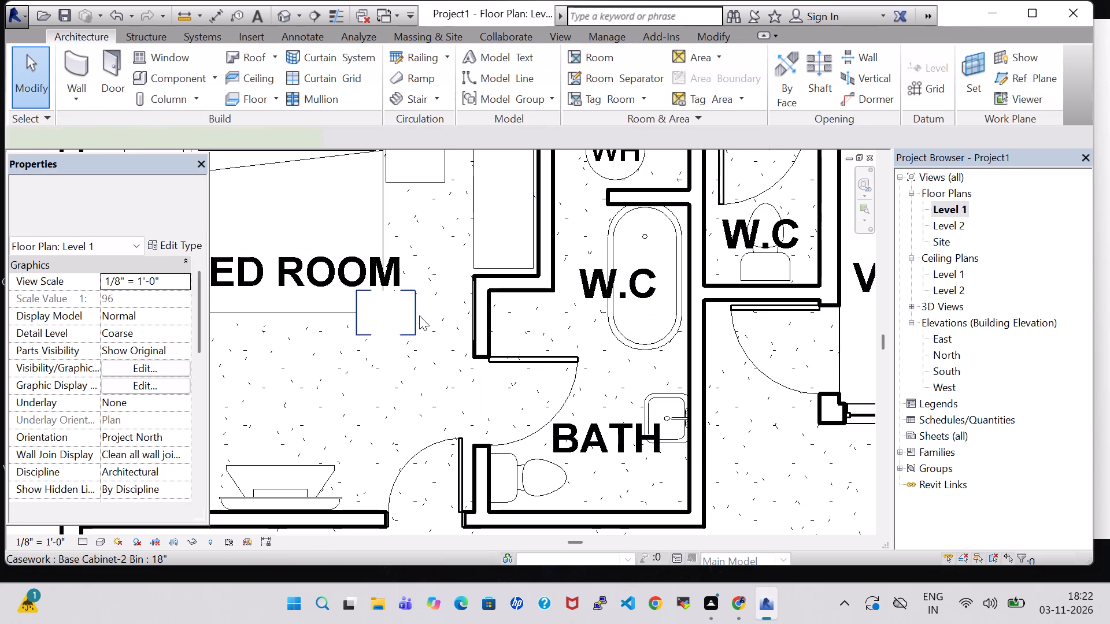
key("Right")
key("Right")
key("Right")
key("Right")
key("Right")
key("Right")
key("Right")
key("Right")
key("Right")
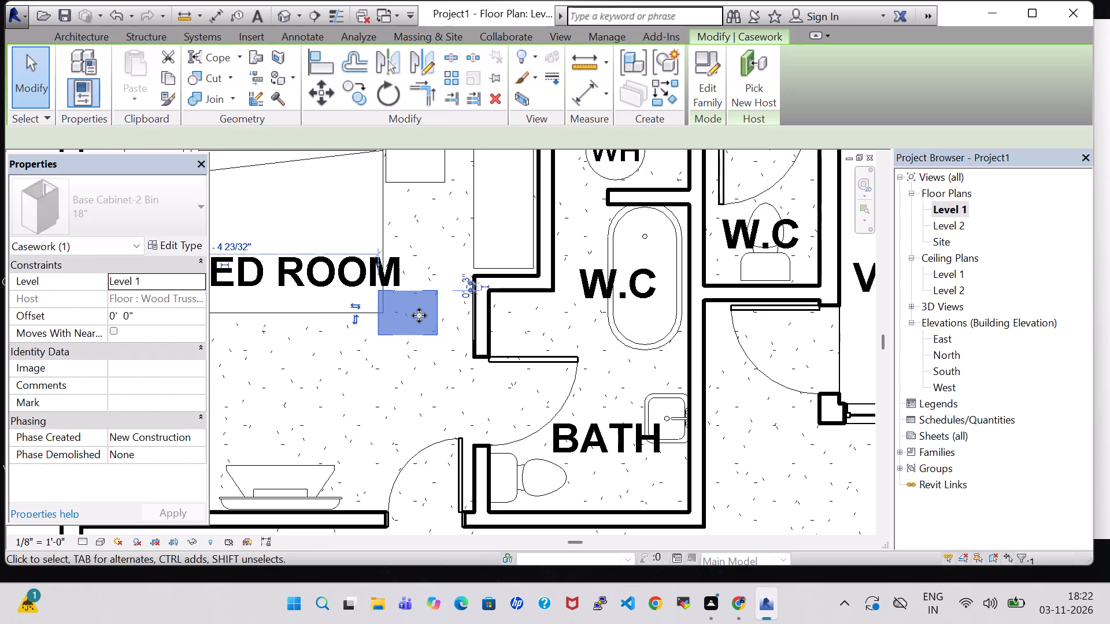
key("Right")
key("Right")
key("Right")
key("Right")
key("Right")
key("Right")
key("Right")
key("Right")
key("Right")
key("Right")
key("Right")
key("Right")
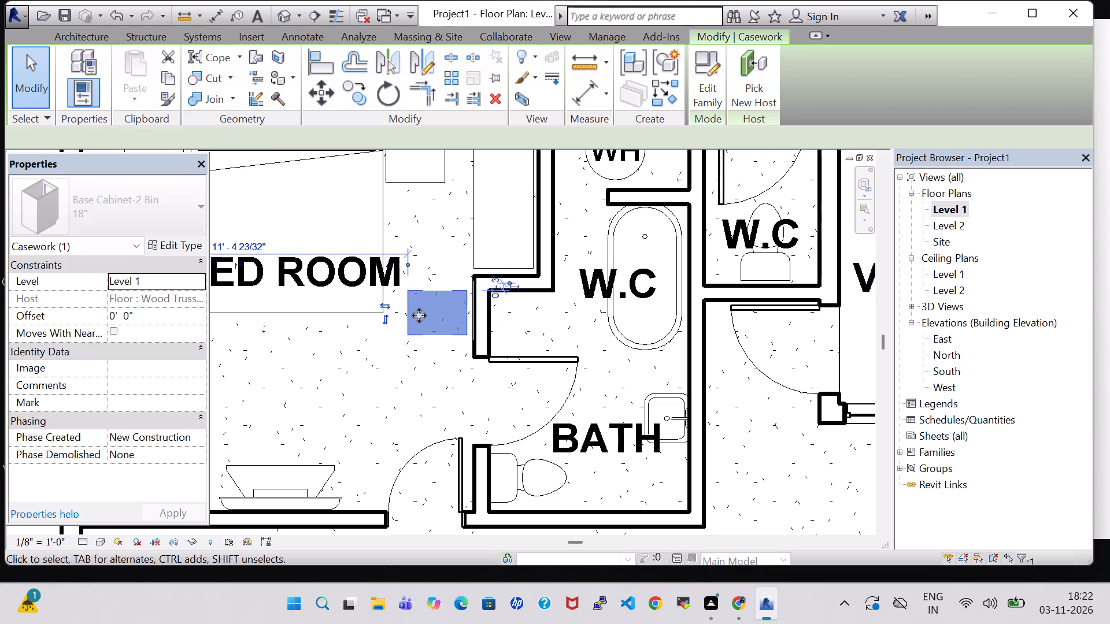
key("Right")
key("Right")
key("Right")
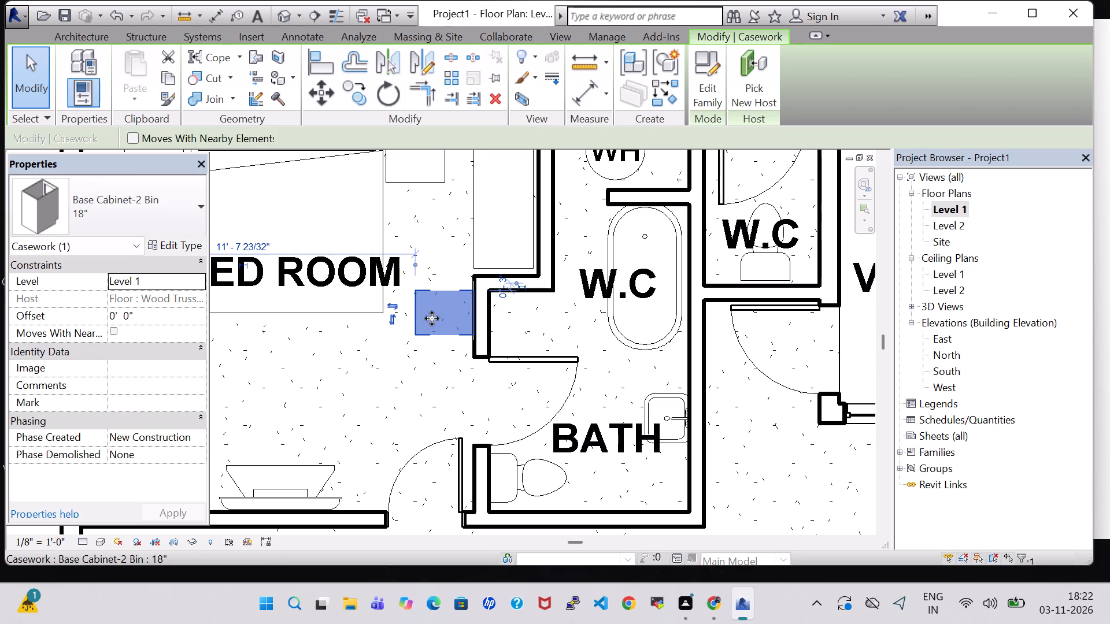
In the 3D view, raise the elliptical mirror's elevation to 3' 6" and nudge it slightly toward the bath door.
left_click(289, 18)
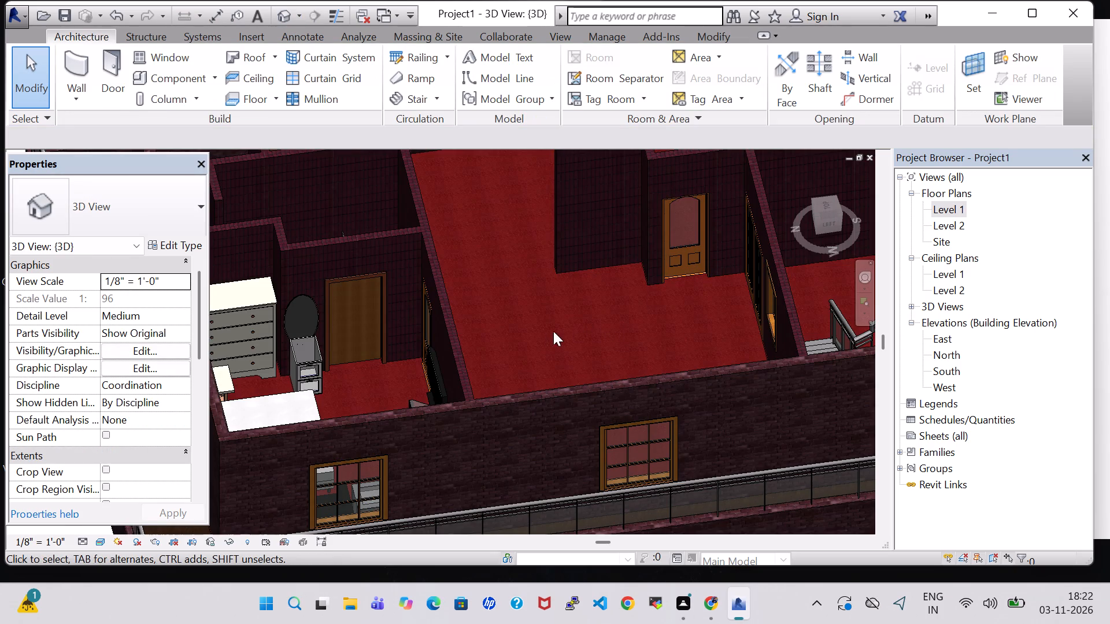
middle_click_drag(522, 320, 515, 273)
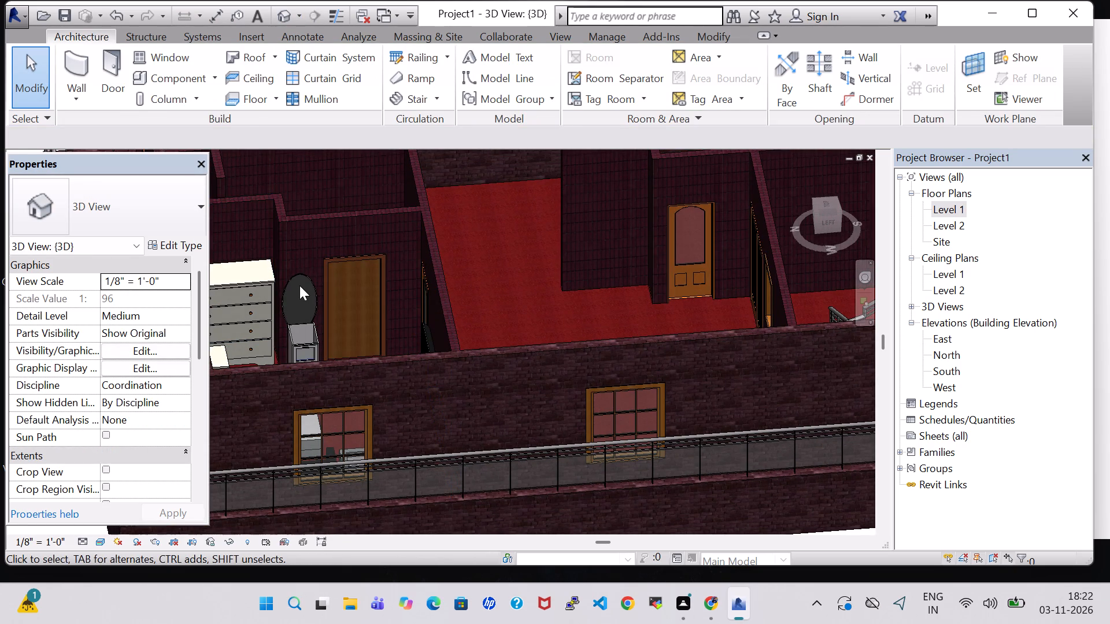
left_click(302, 278)
key("Up")
key("Up")
key("Up")
key("Up")
key("Up")
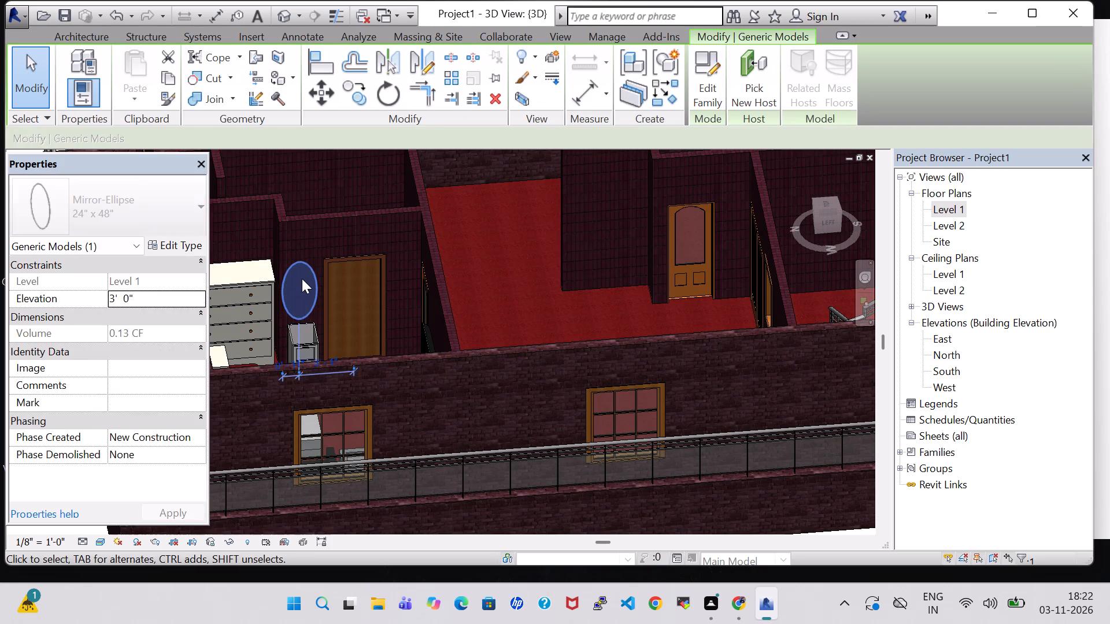
key("Up")
key("Right")
key("Up")
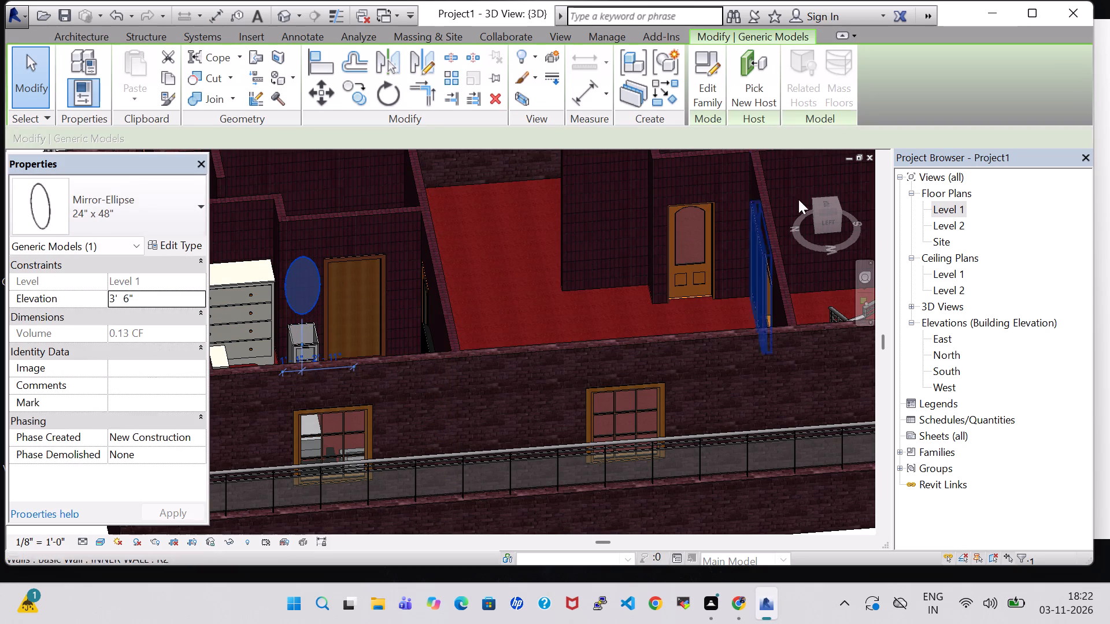
In the Level 1 plan, set the width of the bath door's Single-Flush 36" x 84" type to 2' 6".
double_click(955, 207)
scroll(528, 277, "down", 4)
scroll(628, 297, "down", 2)
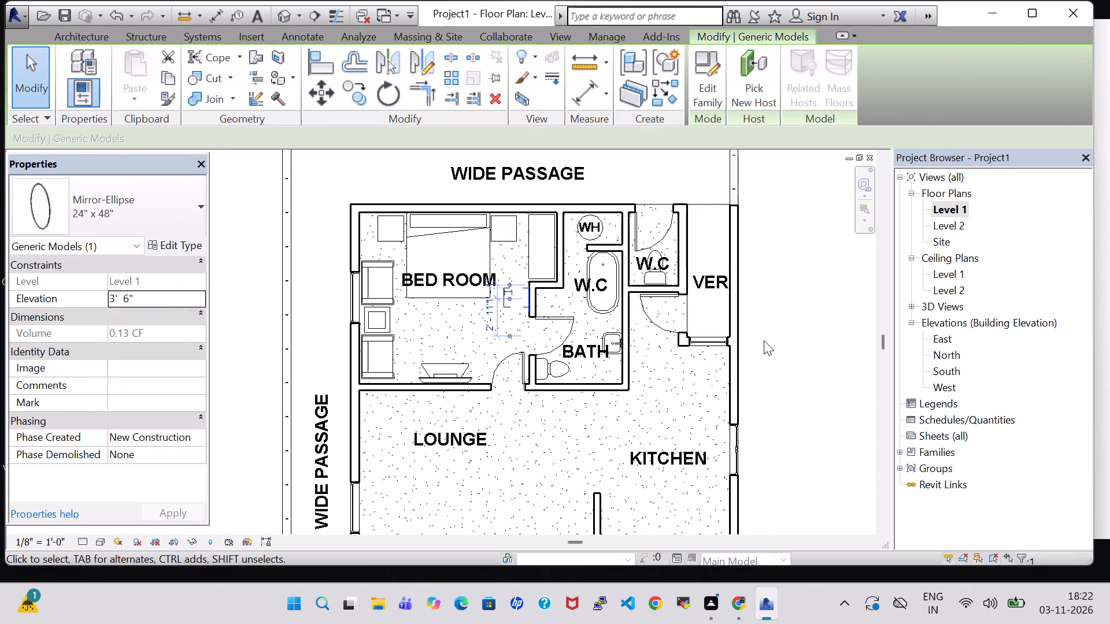
left_click(764, 340)
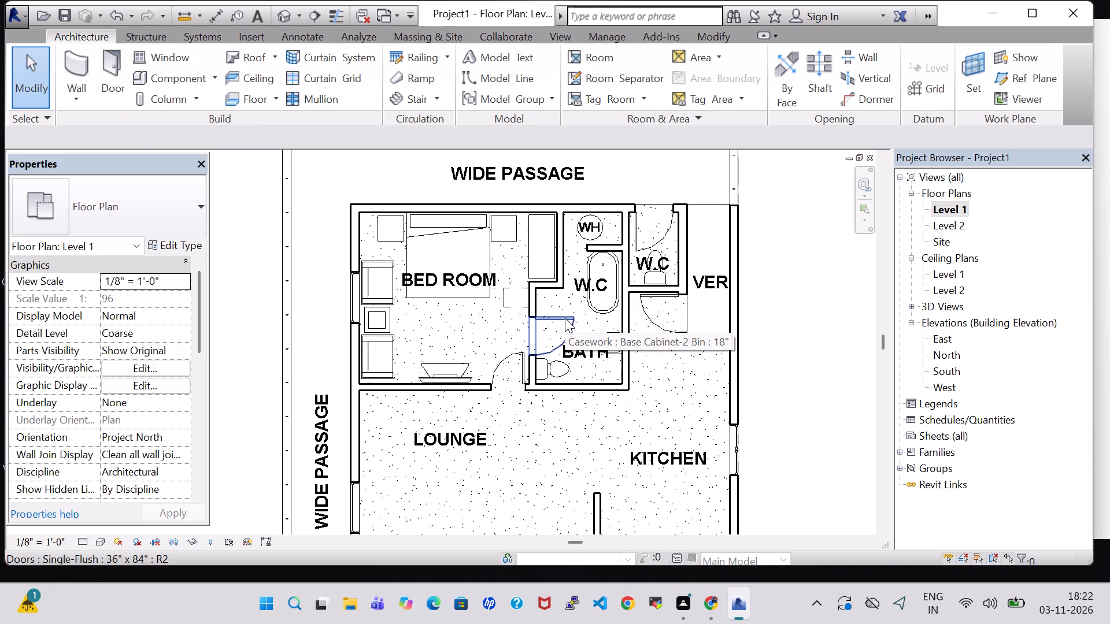
left_click(565, 318)
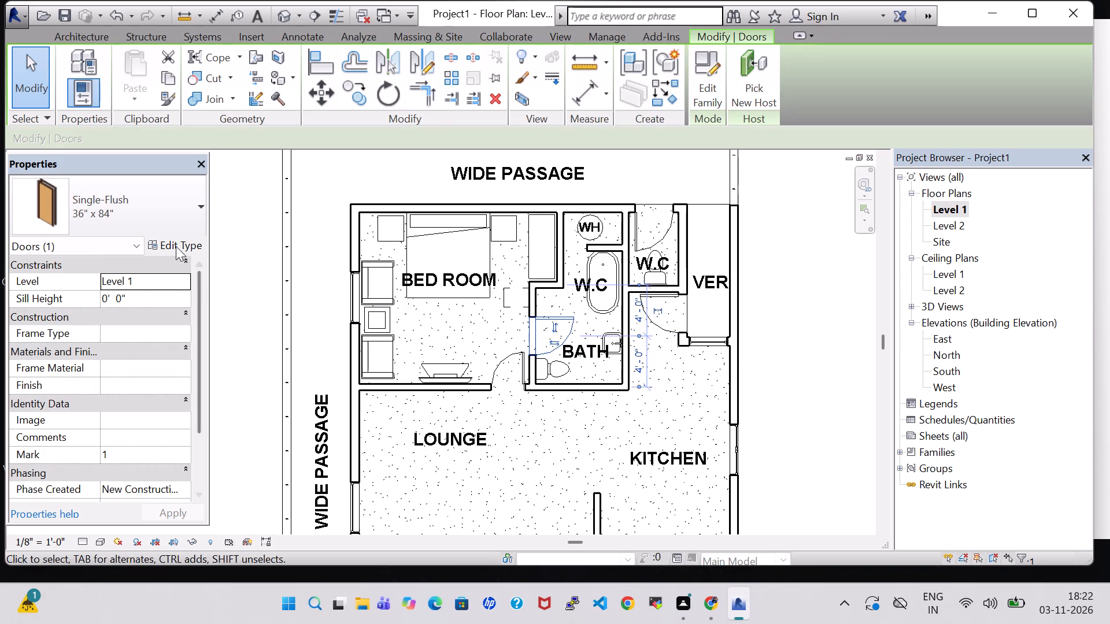
left_click(172, 243)
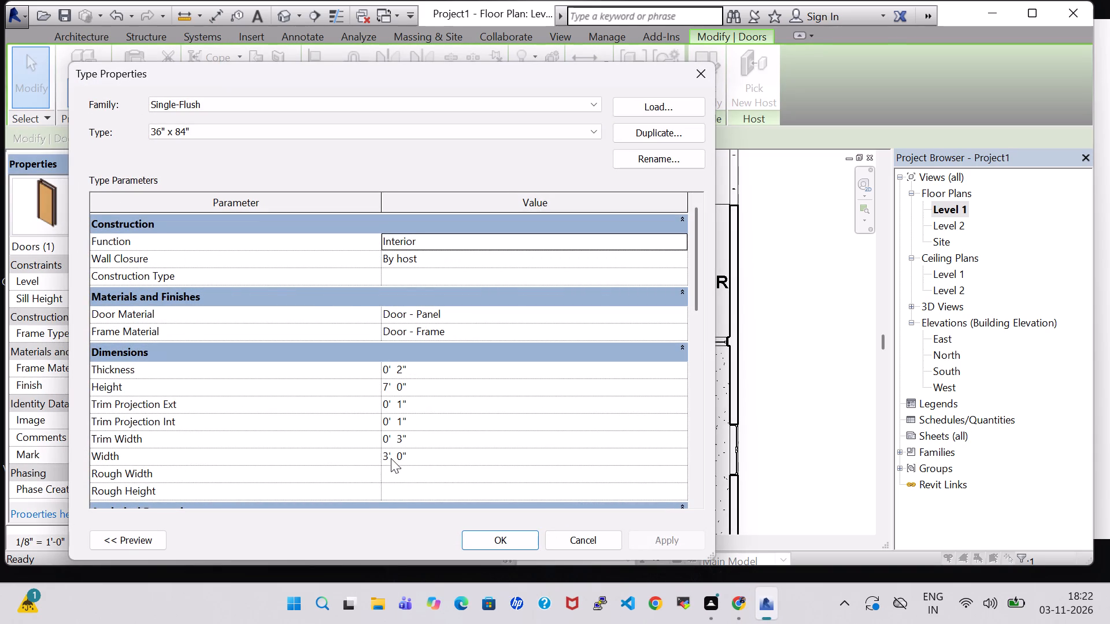
left_click(391, 458)
key("Left")
key("BackSpace")
key("2")
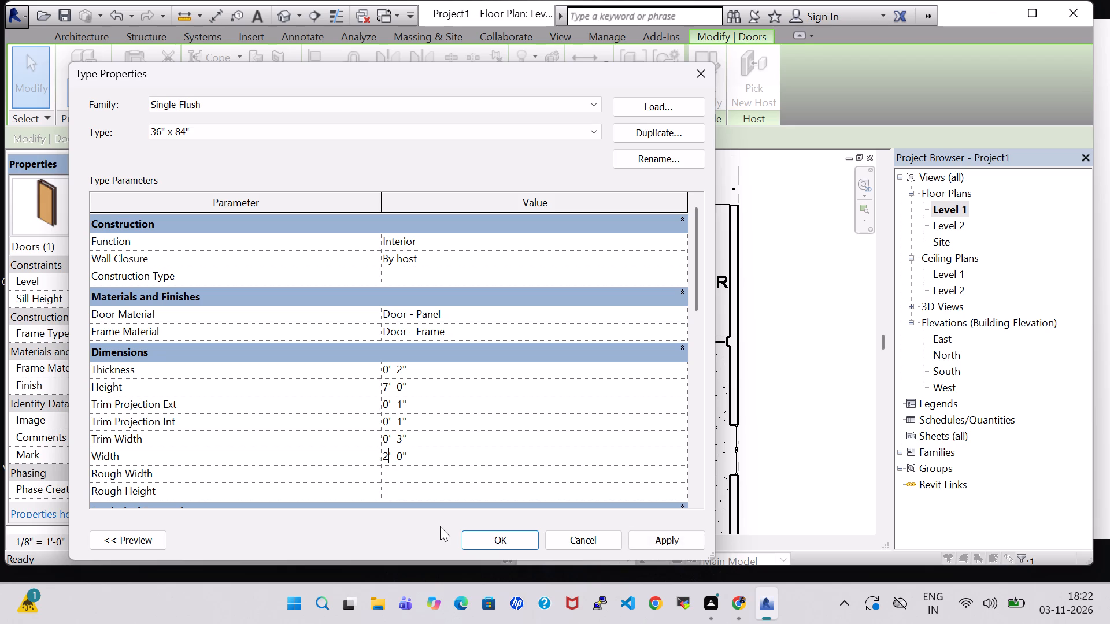
key("Right")
key("Right")
key("Right")
key("Right")
key("BackSpace")
key("6")
left_click(660, 536)
left_click(503, 540)
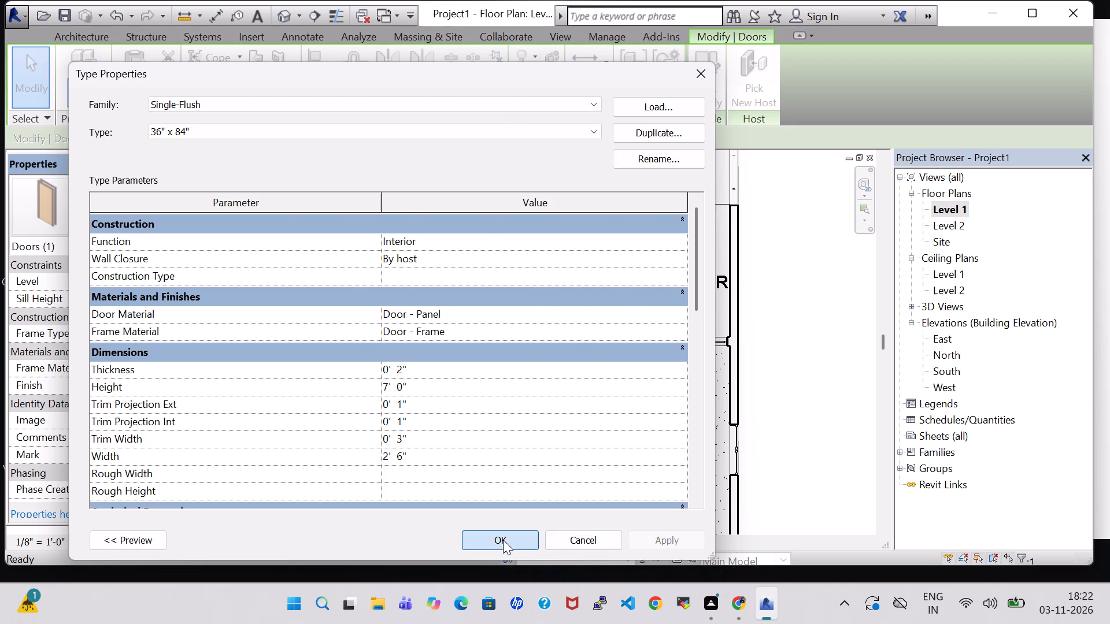
left_click(798, 362)
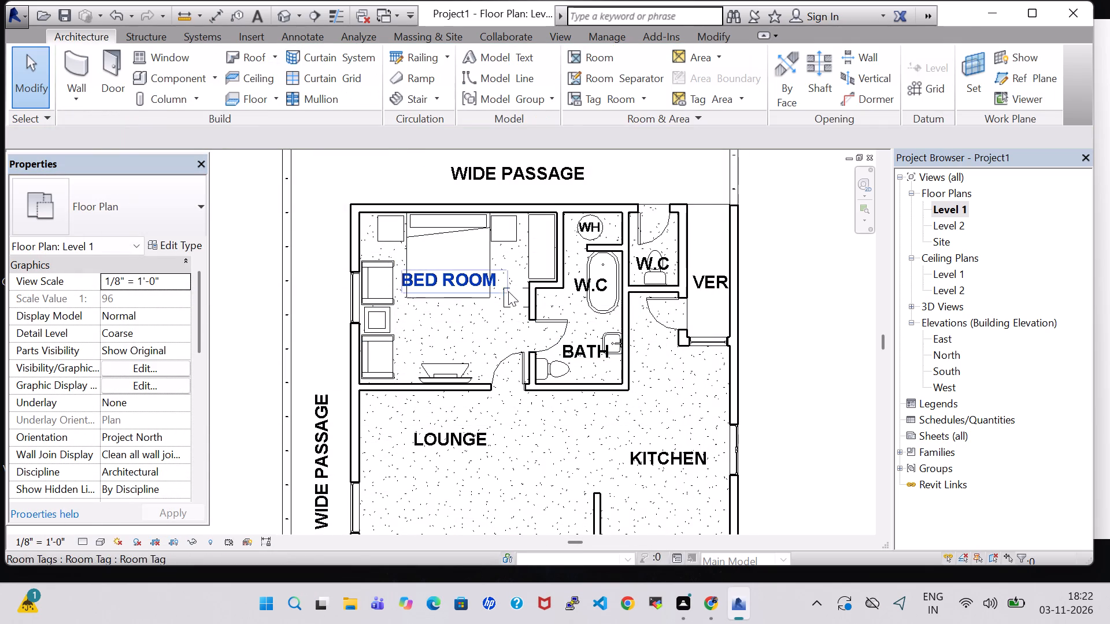
Nudge the base cabinet slightly along the wall toward the bath door and check its position under the mirror in 3D.
left_click(512, 294)
key("Down")
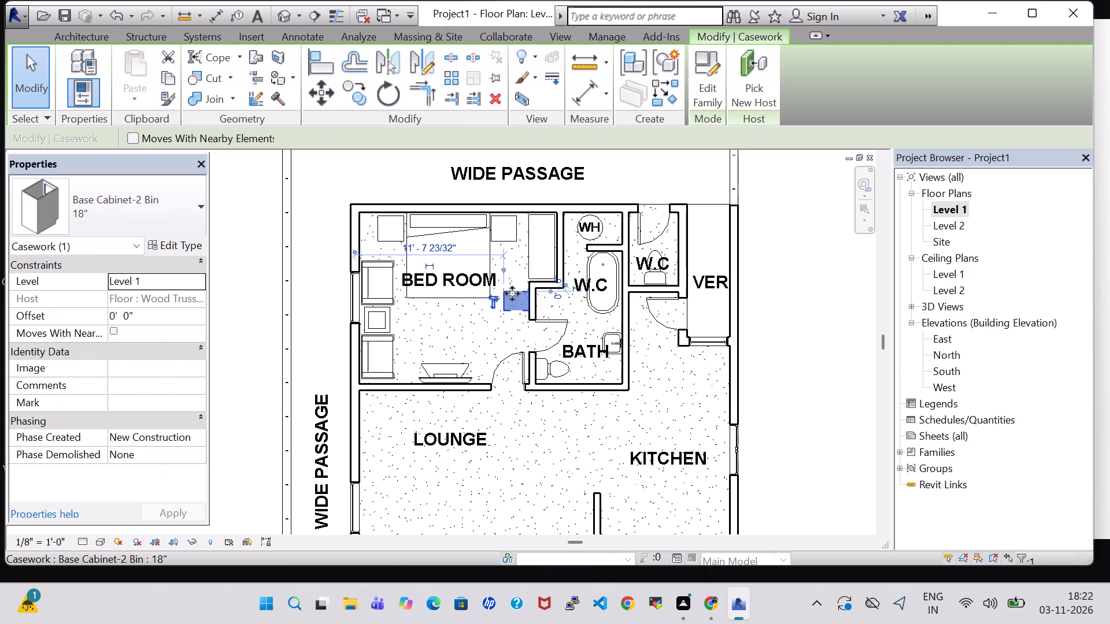
left_click(279, 10)
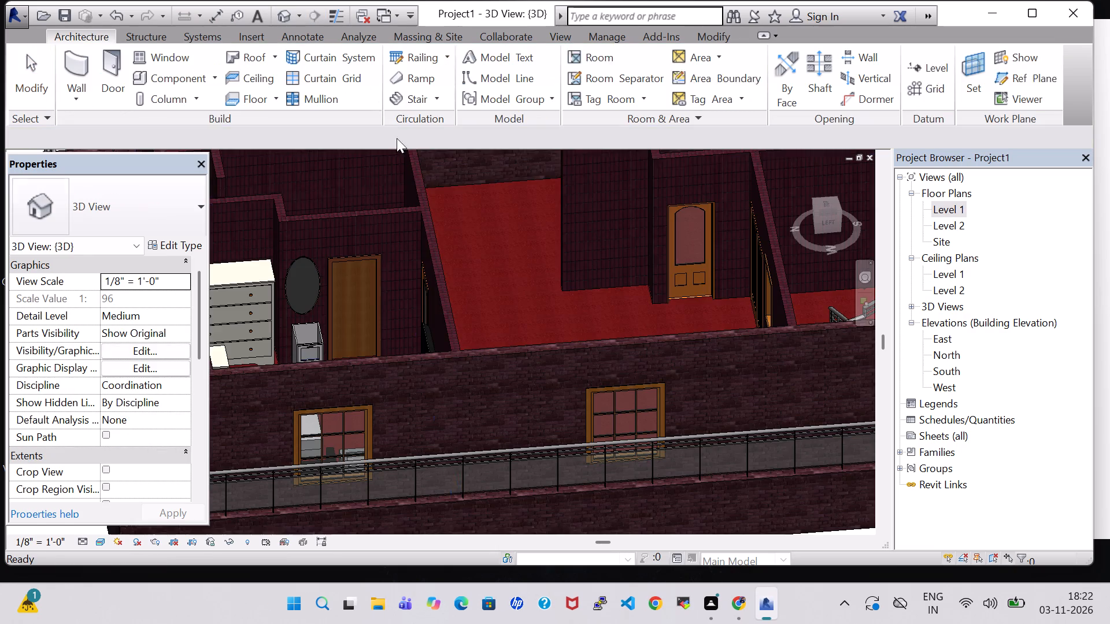
middle_click_drag(533, 274, 504, 296)
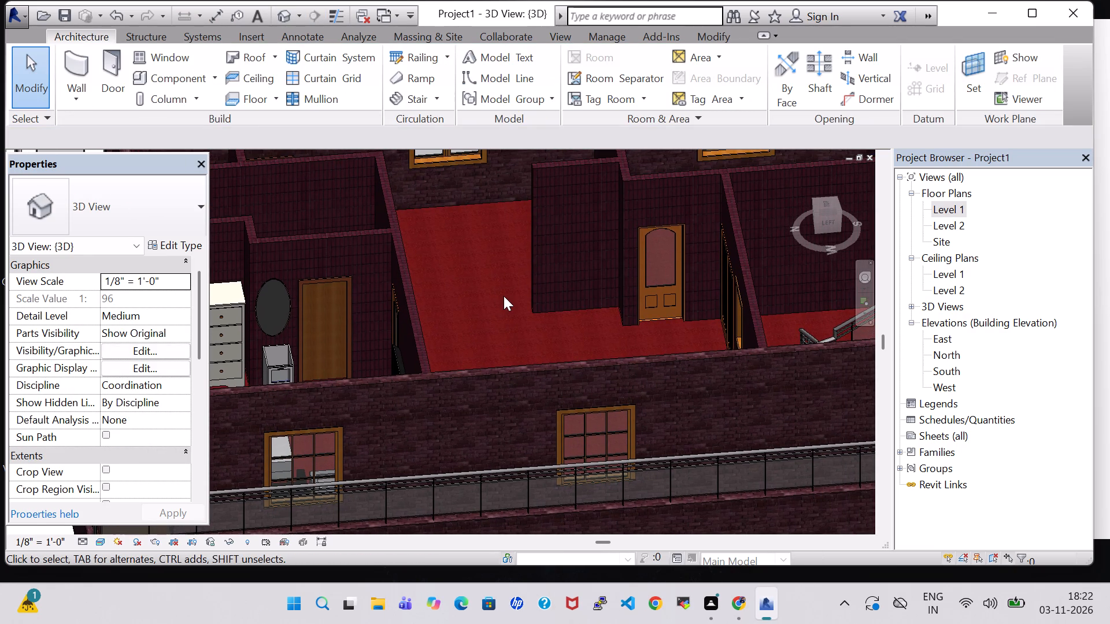
middle_click_drag(502, 295, 485, 458, "shift")
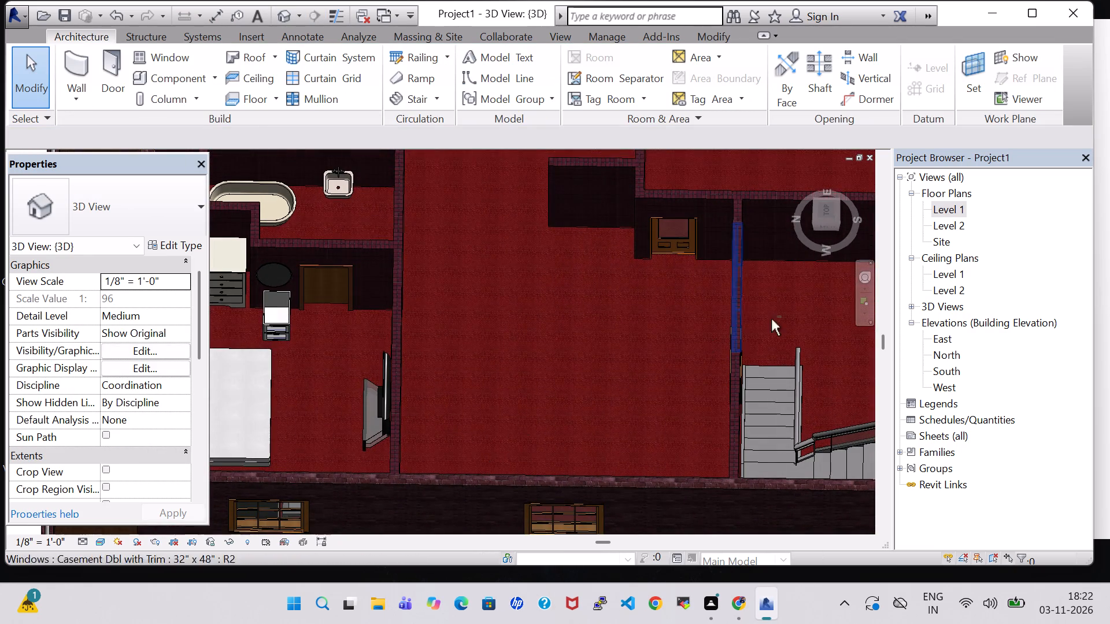
In the Level 1 plan, nudge the 30" x 60" free-standing tub slightly away from the partition wall beside the water heater.
double_click(945, 207)
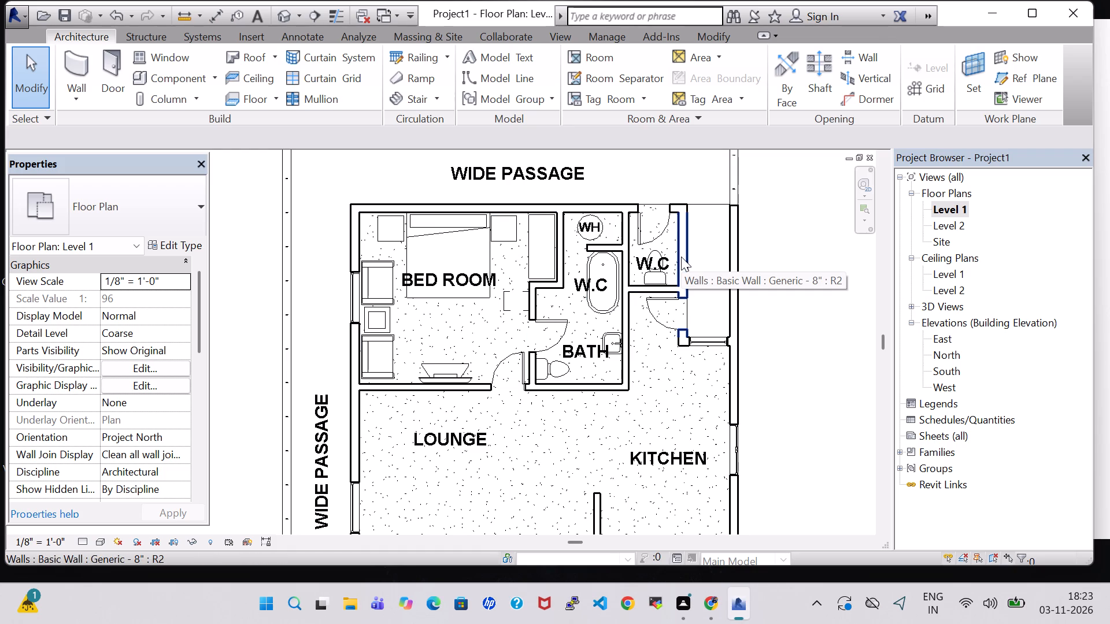
middle_click_drag(776, 331, 771, 330)
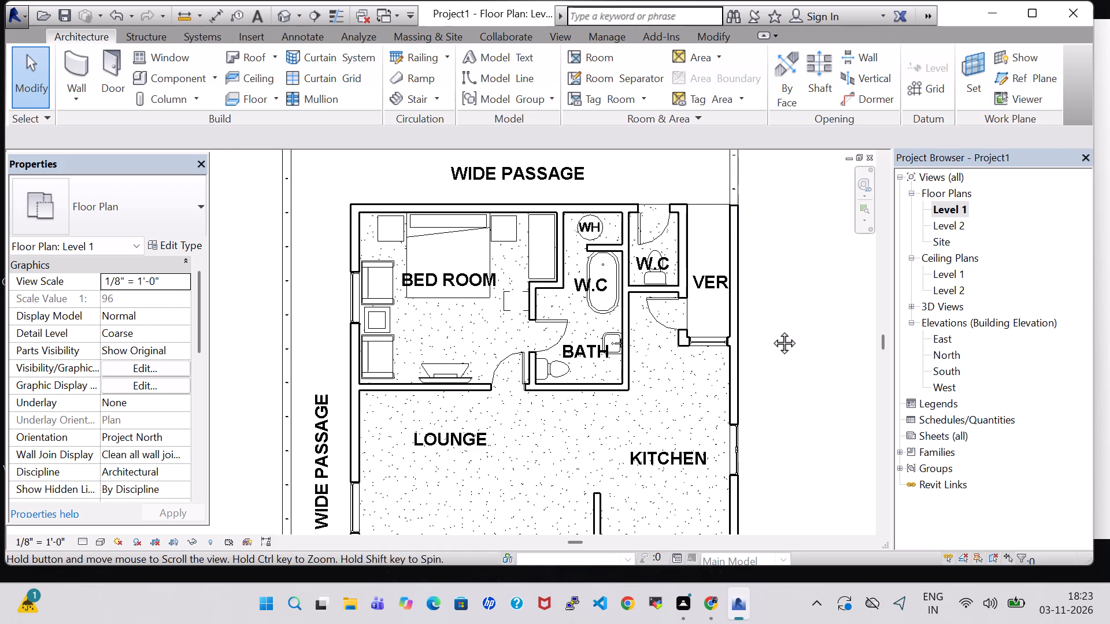
middle_click_drag(771, 330, 742, 311)
scroll(742, 311, "down", 2)
middle_click_drag(764, 295, 724, 288)
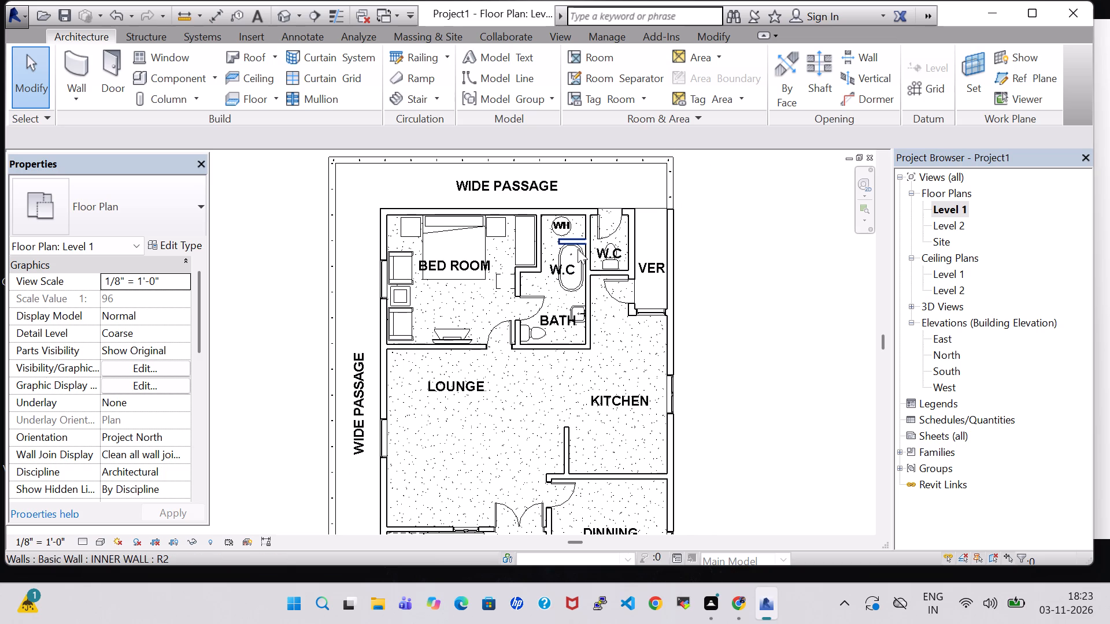
left_click(578, 249)
left_click(771, 304)
left_click(570, 294)
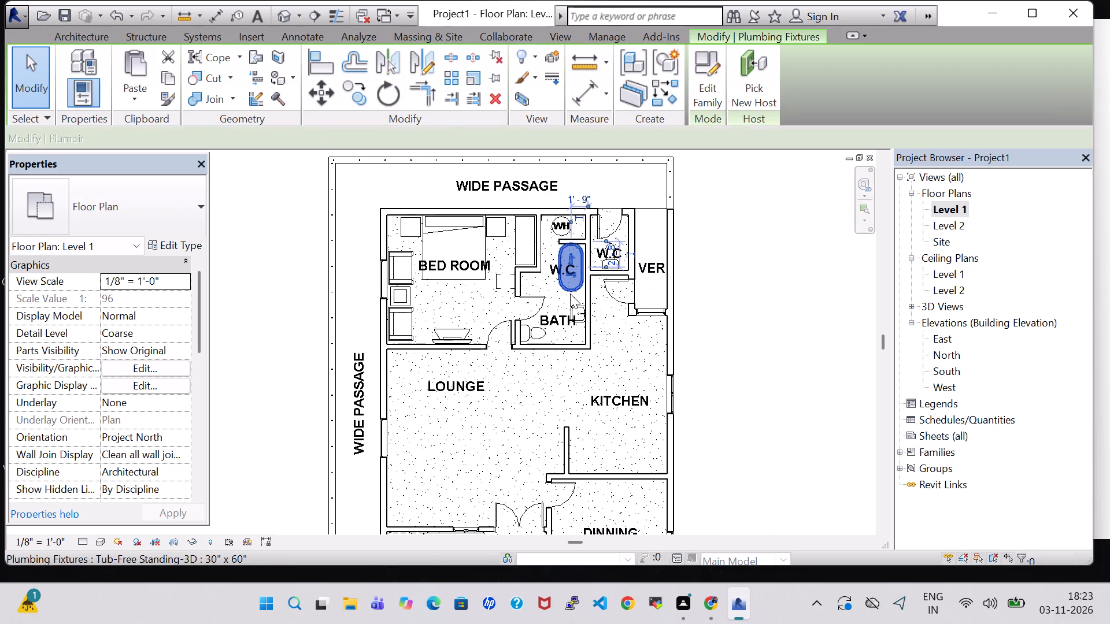
key("Down")
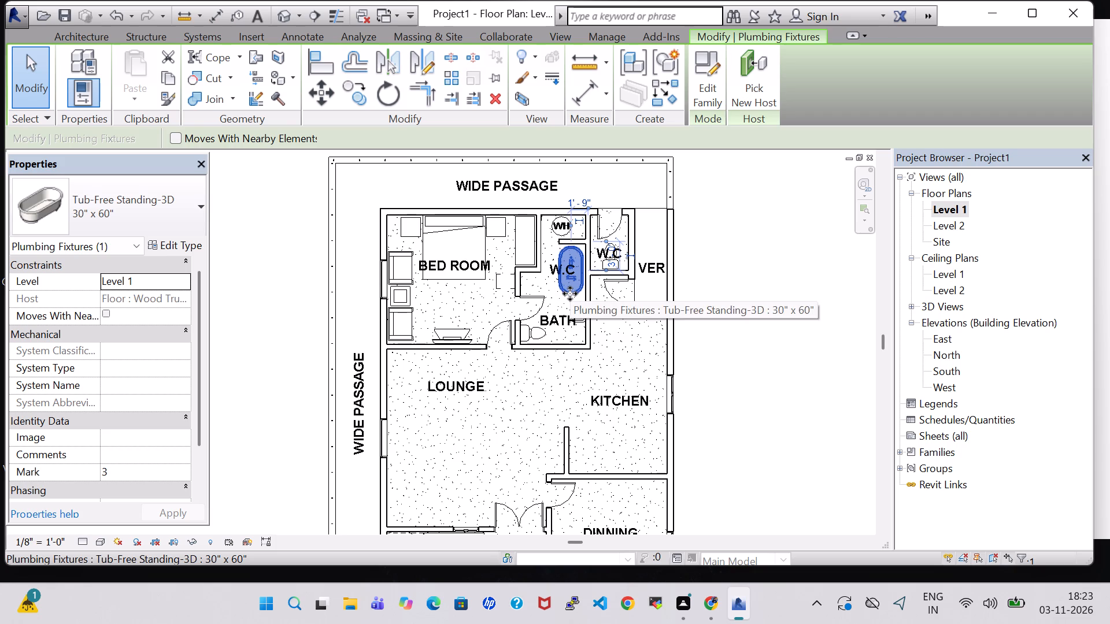
left_click(753, 302)
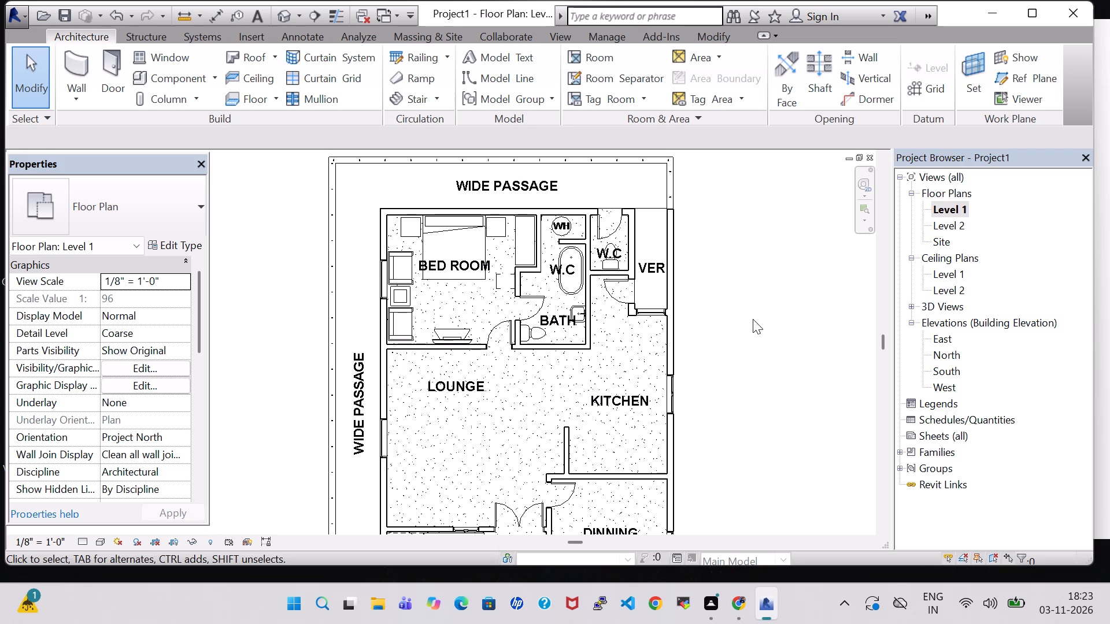
Load the Kitchenette - Medium family from the Domestic folder of the US Imperial Specialty Equipment library.
middle_click_drag(753, 319, 755, 287)
scroll(755, 287, "down", 1)
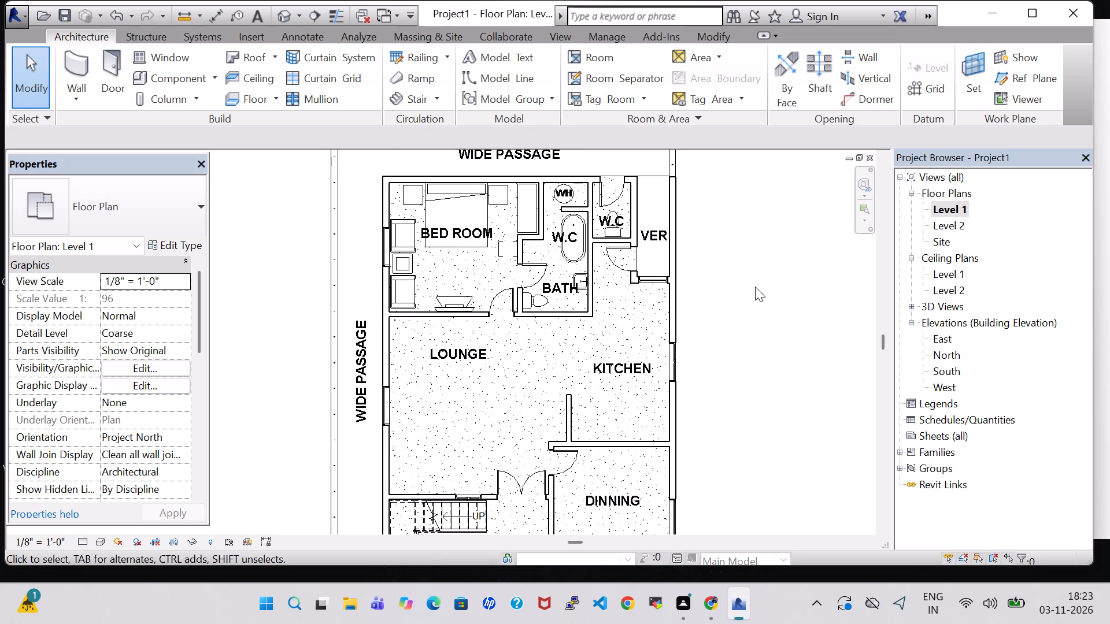
middle_click_drag(753, 291, 723, 280)
middle_click_drag(727, 380, 727, 360)
left_click(165, 79)
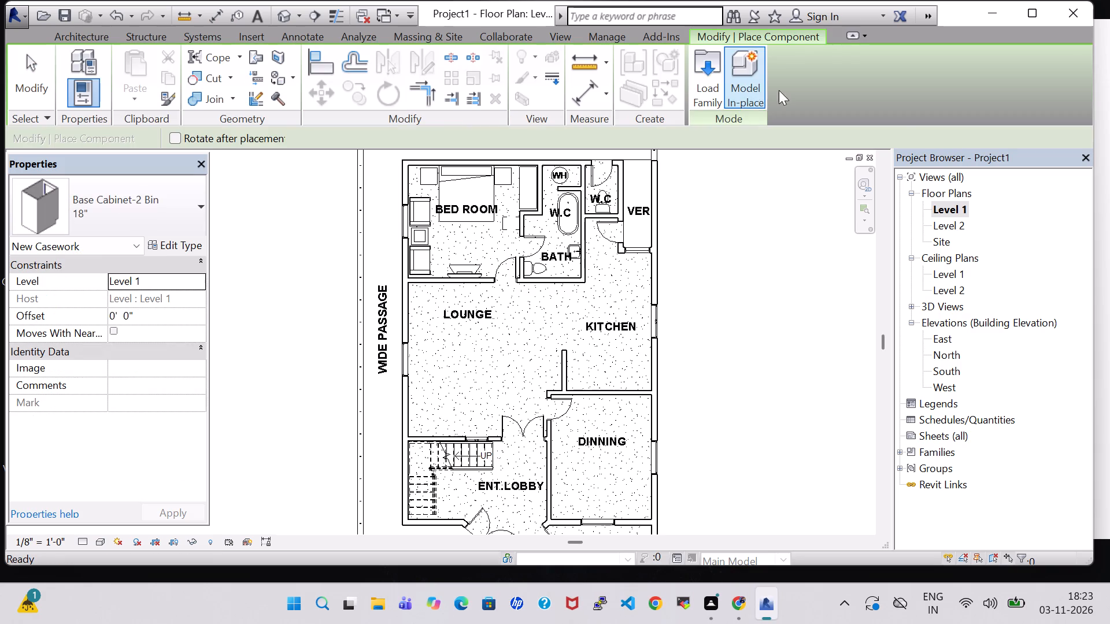
left_click(713, 90)
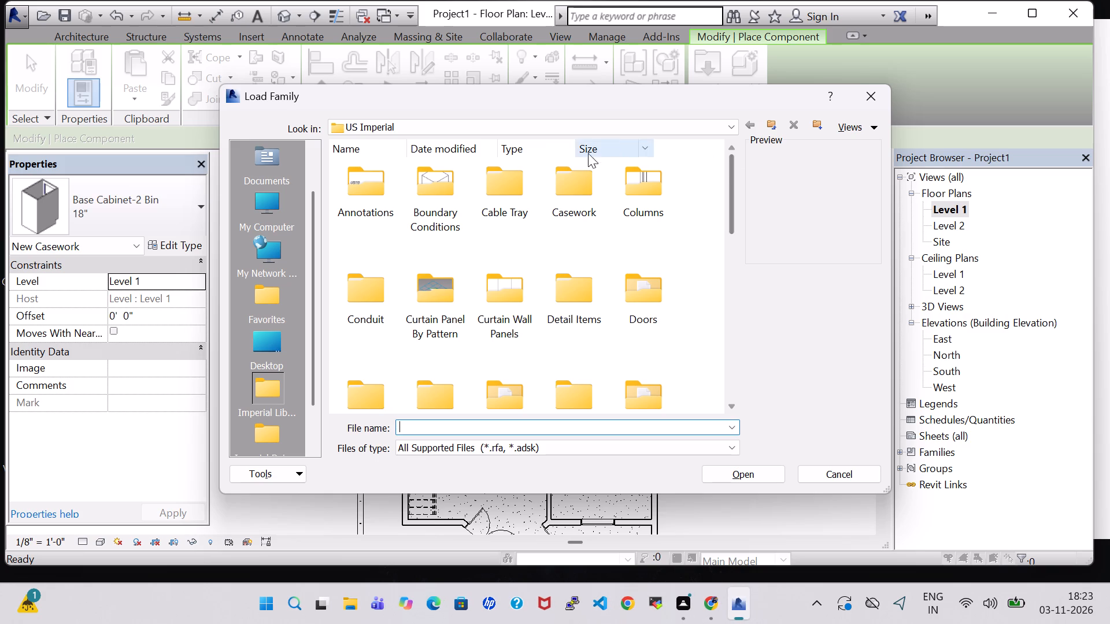
scroll(630, 199, "down", 1)
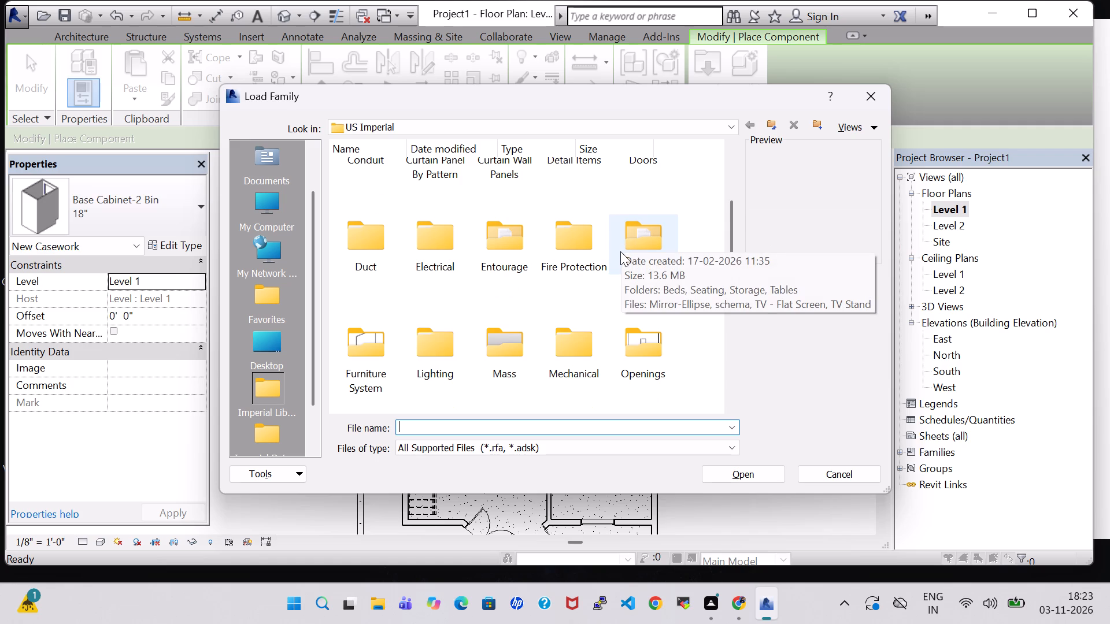
scroll(465, 288, "down", 1)
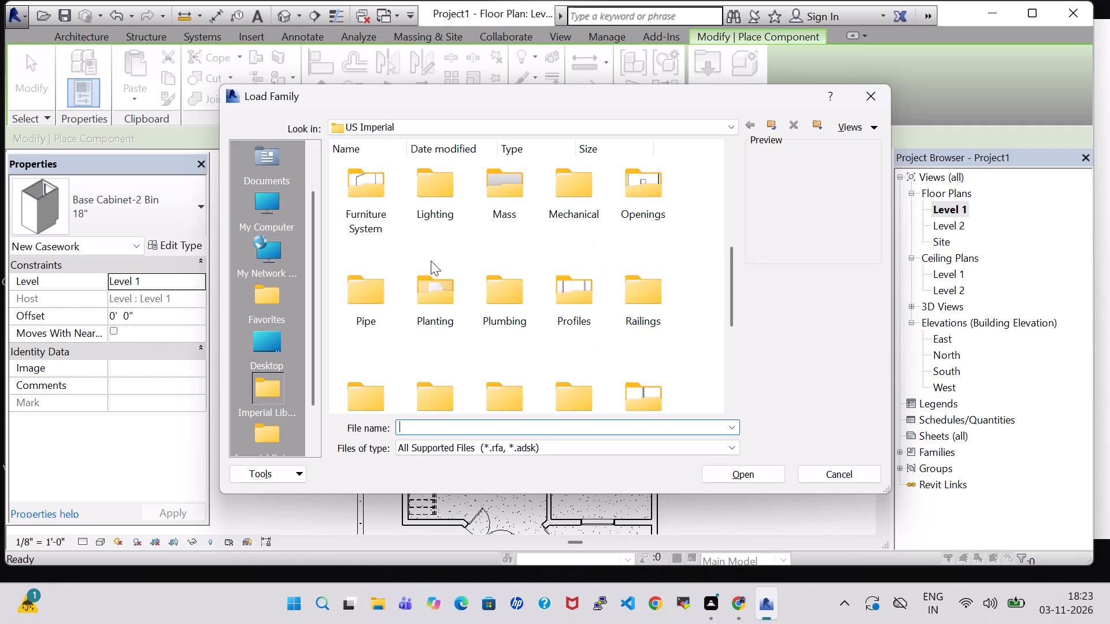
scroll(412, 275, "down", 1)
double_click(441, 251)
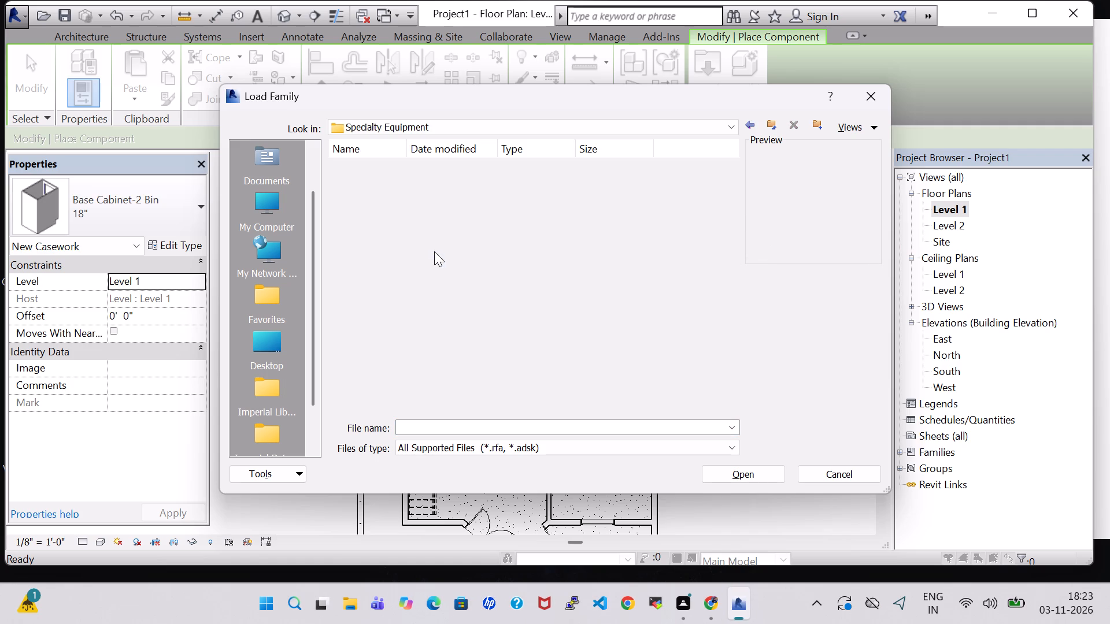
double_click(444, 181)
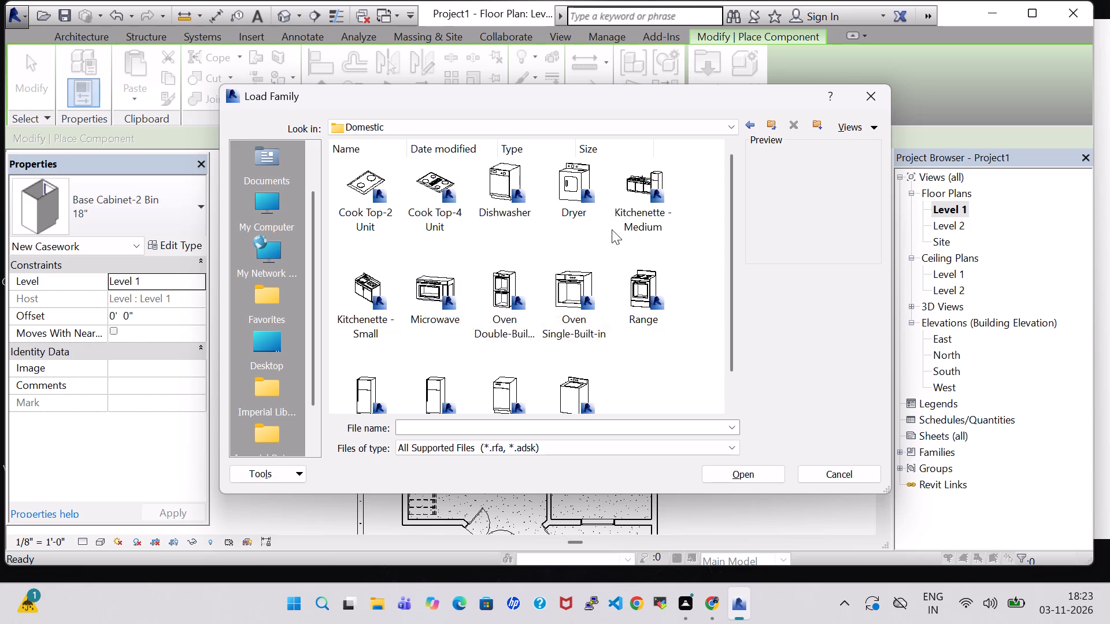
scroll(612, 229, "down", 1)
scroll(657, 191, "up", 2)
left_click(652, 205)
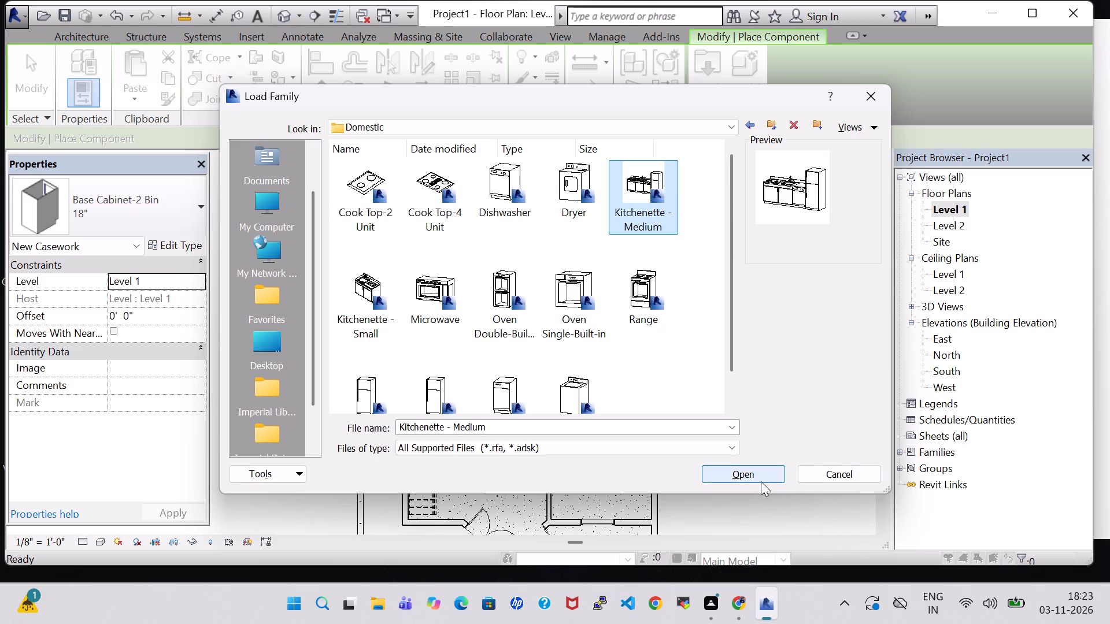
left_click(752, 470)
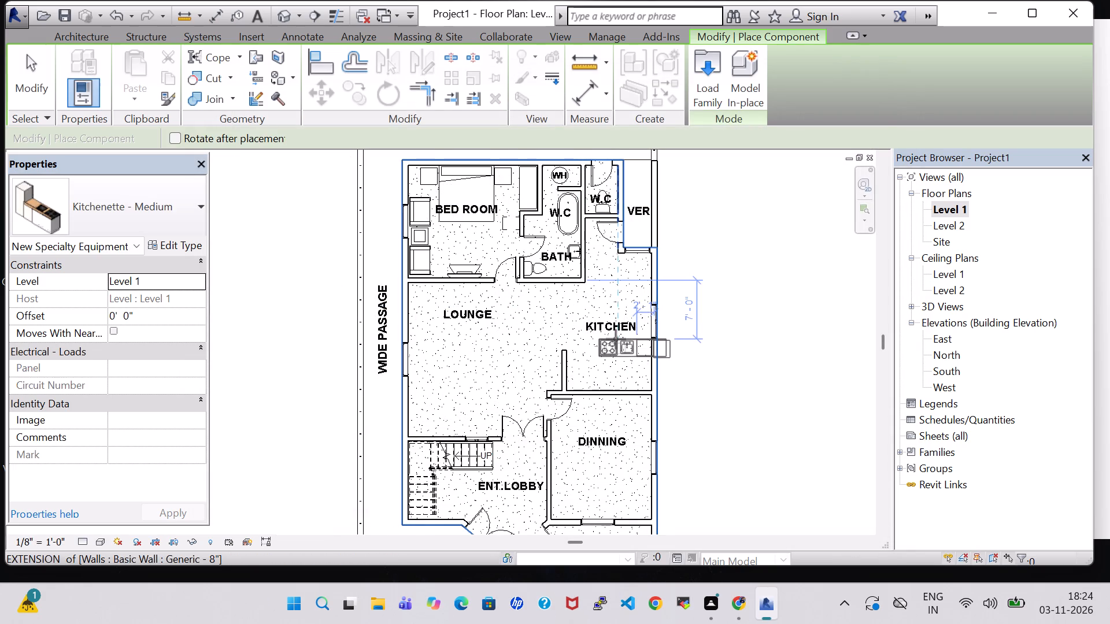
Rotate the Kitchenette - Medium and place it lengthwise against the kitchen's exterior wall beside the window, with the cooktop end nearer the veranda.
key("space")
key("space")
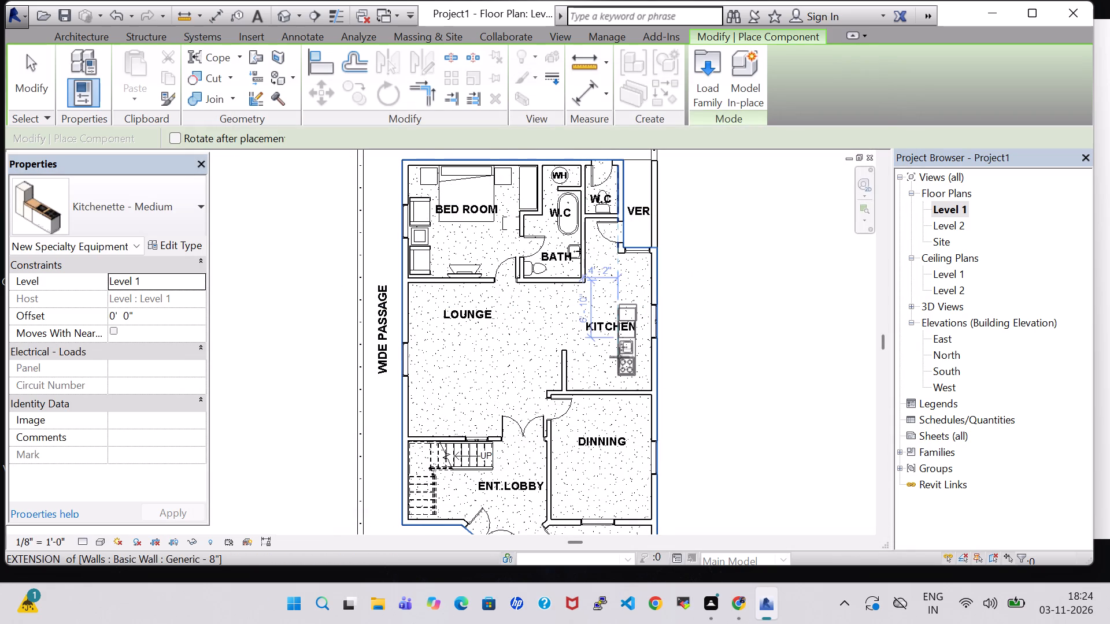
key("space")
scroll(621, 357, "up", 7)
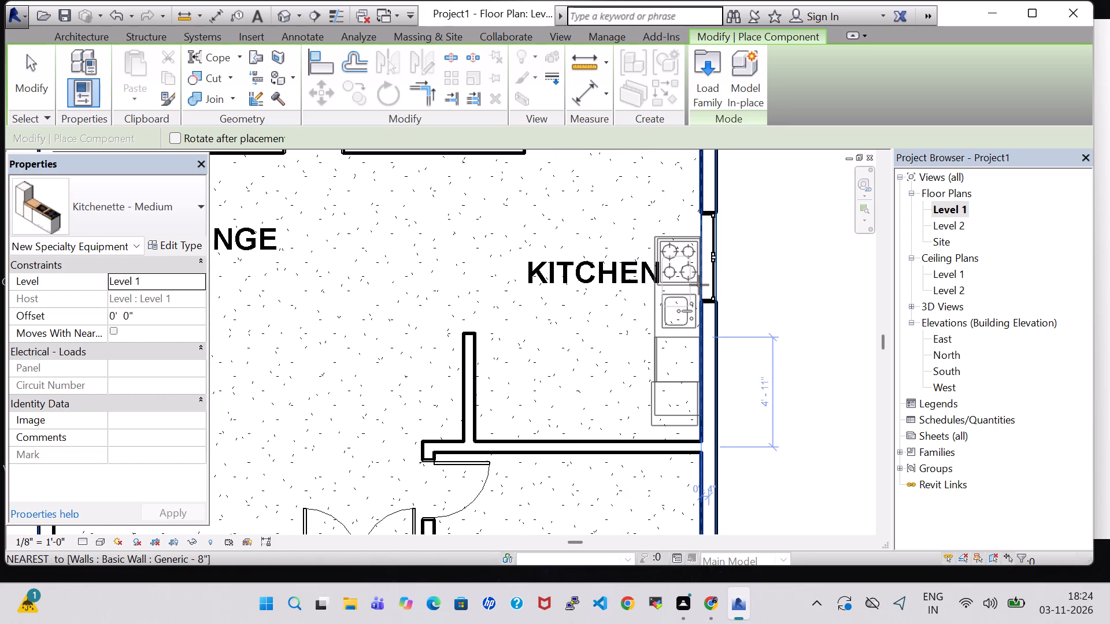
left_click(699, 285)
key("Escape")
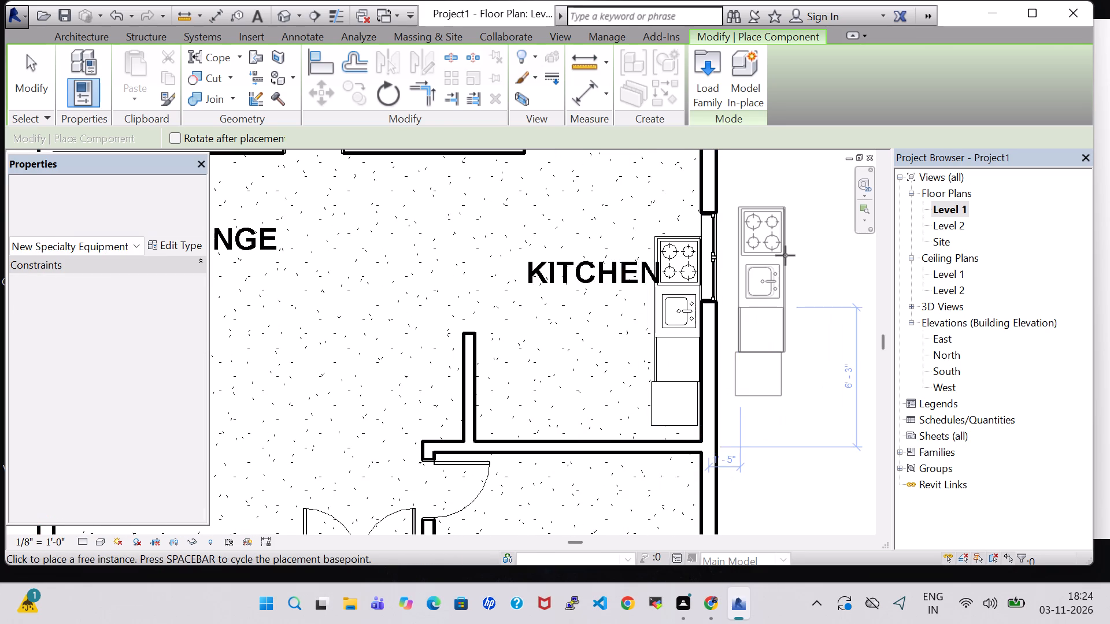
key("Escape")
middle_click_drag(785, 255, 759, 334)
scroll(759, 334, "down", 1)
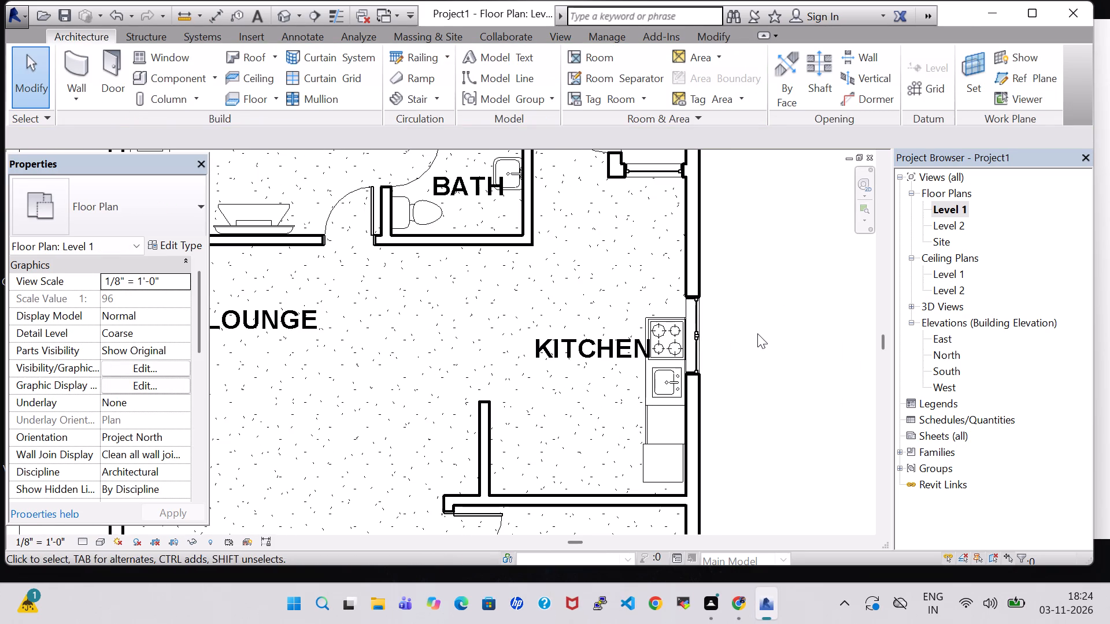
Load the Counter Top-L Shaped w Sink Hole family from the US Imperial Casework library's Counter Tops folder.
left_click(164, 69)
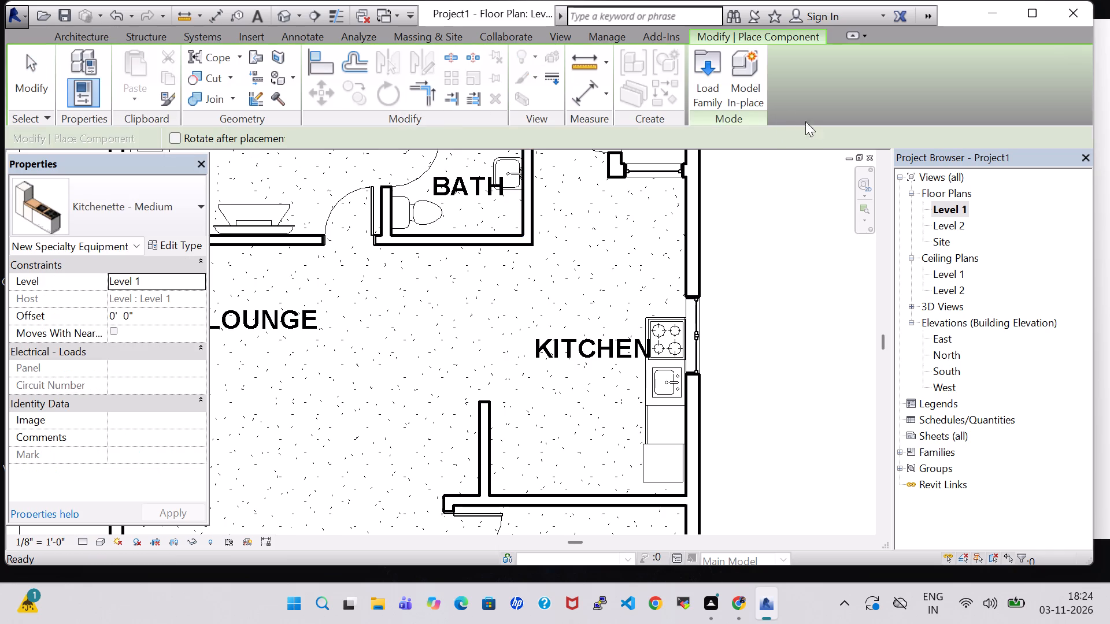
left_click(701, 86)
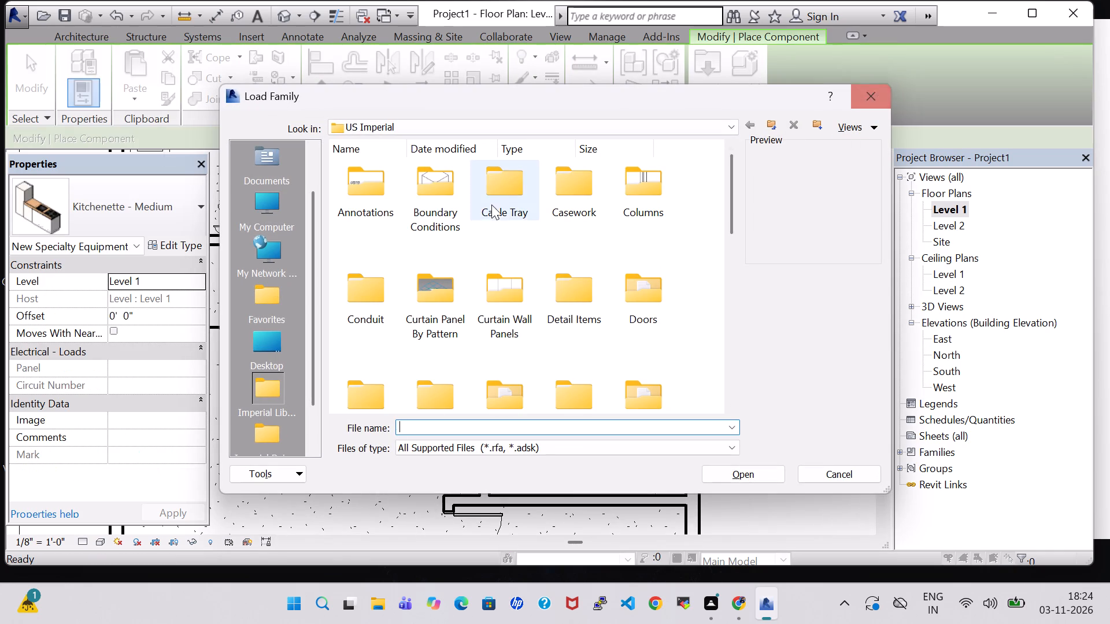
double_click(587, 195)
double_click(446, 195)
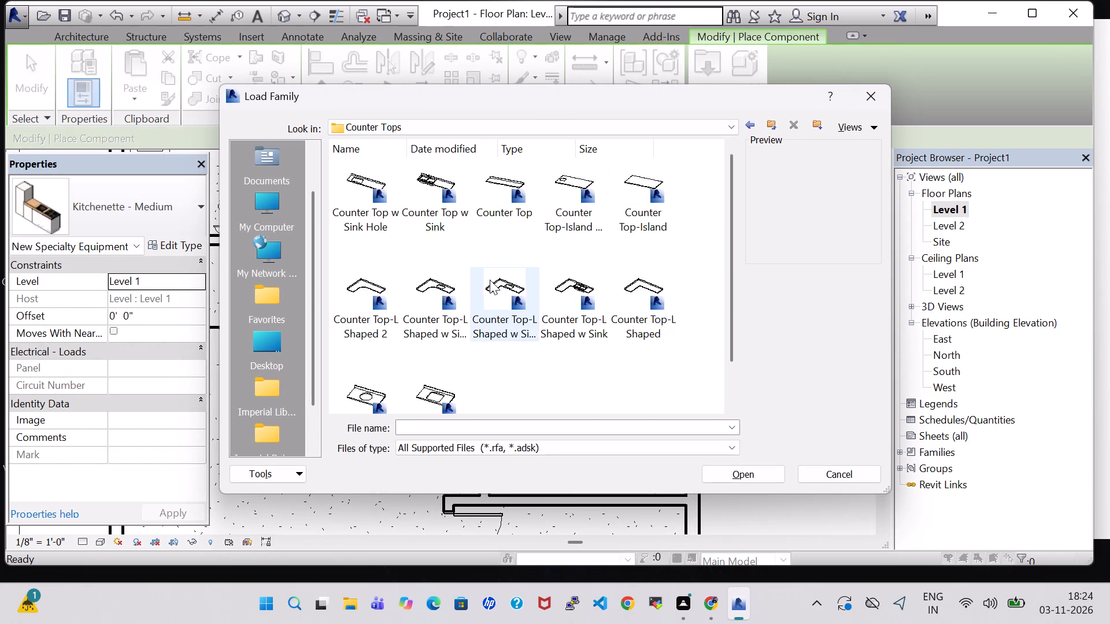
left_click(494, 288)
left_click(750, 478)
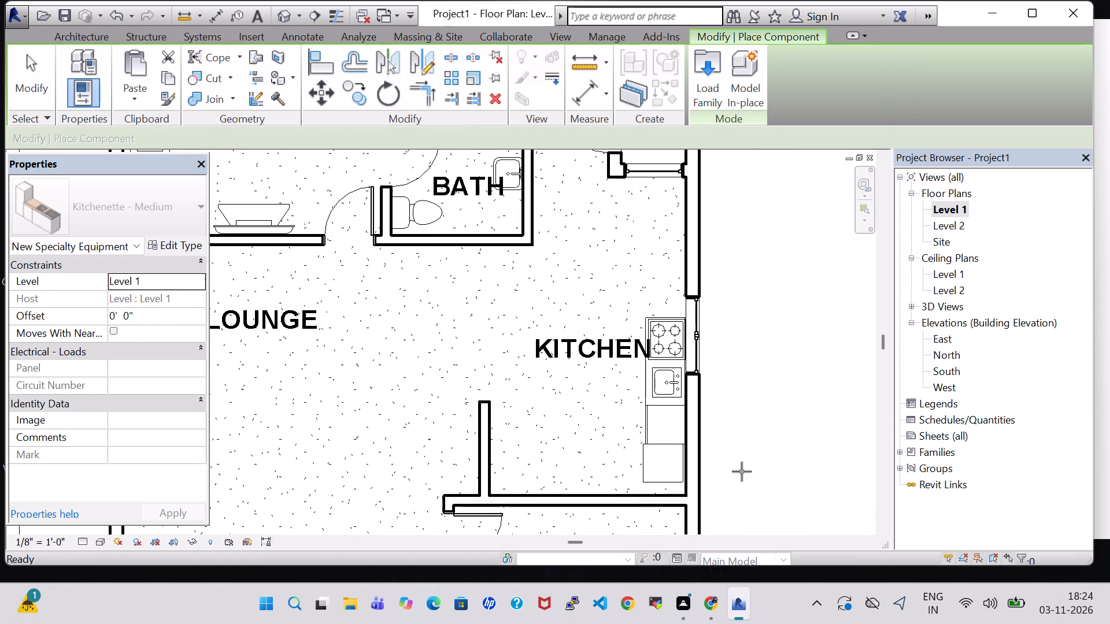
Rotate the 24" Depth L-shaped counter top and place it in the kitchen corner between the exterior wall and the dining room wall.
key("space")
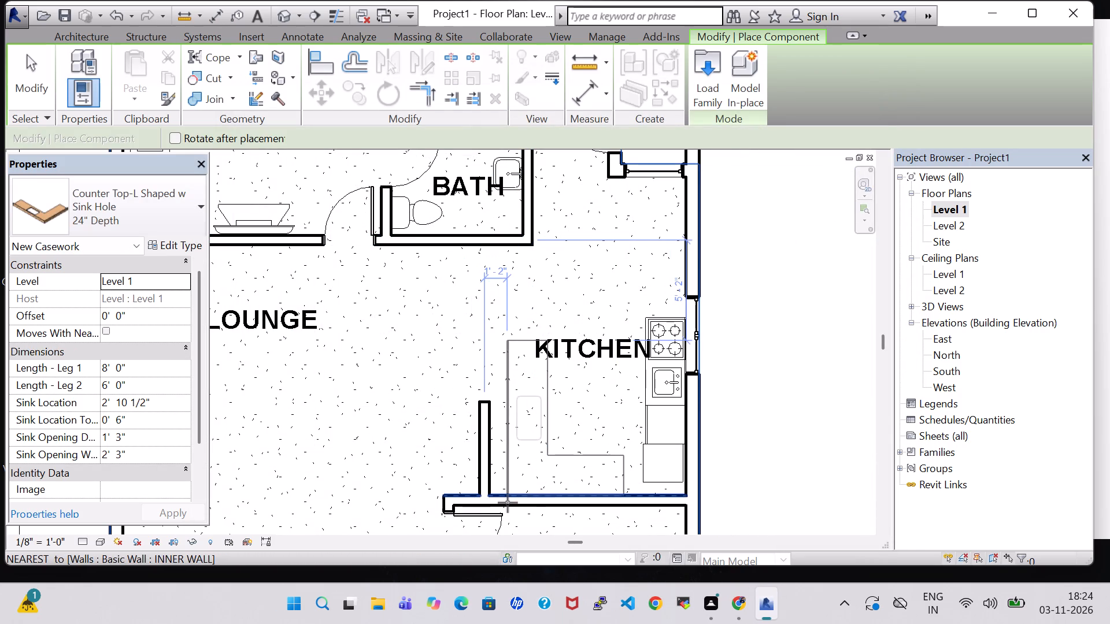
key("space")
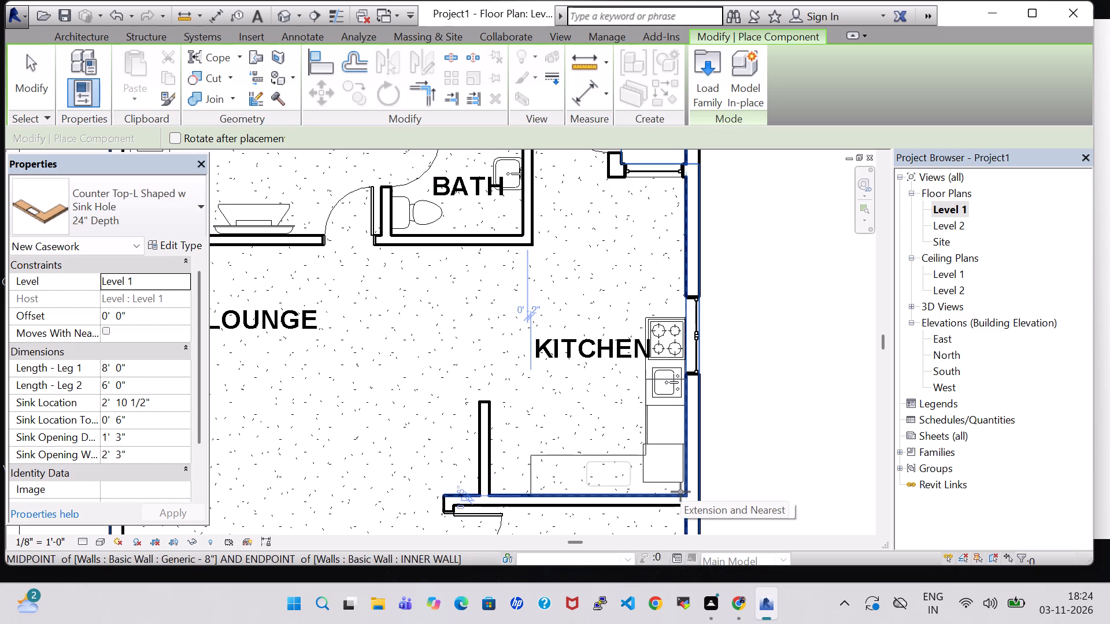
left_click(680, 492)
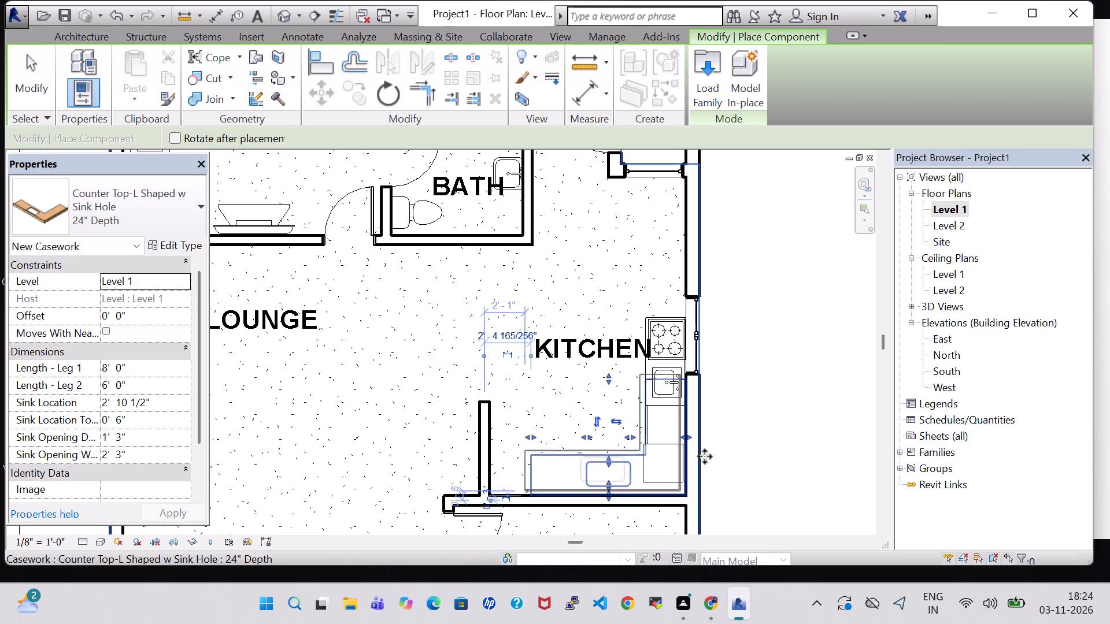
key("Escape")
key("Escape")
Nudge the kitchenette along the exterior wall toward the veranda until it clears the L-shaped counter top.
left_click(661, 325)
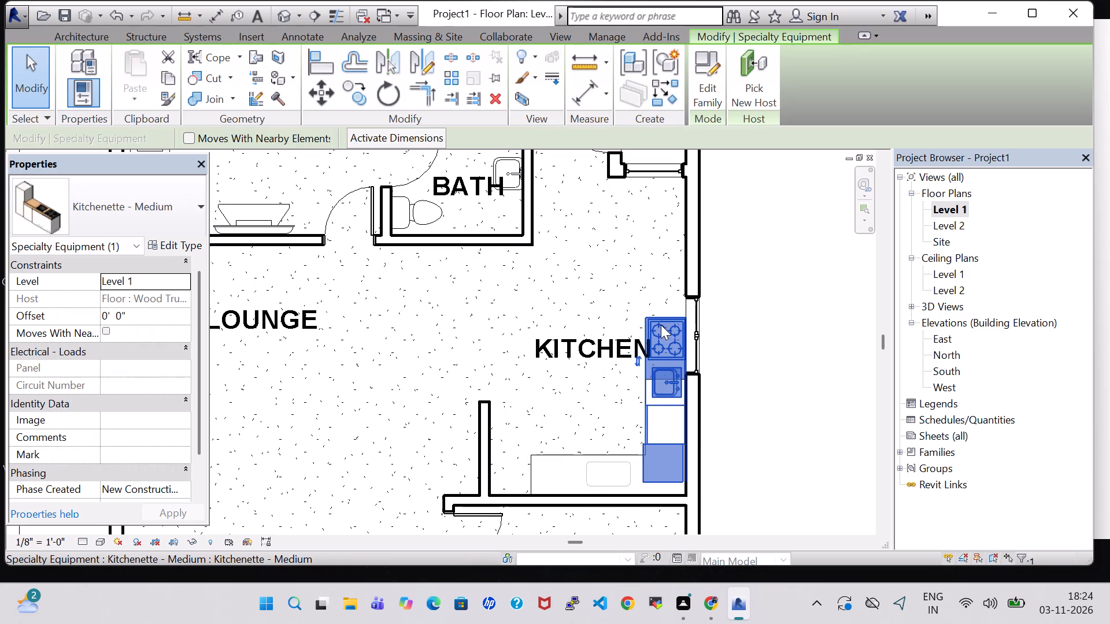
key("Up")
key("Up")
key("Up")
key("Up")
key("Up")
key("Up")
key("Up")
key("Up")
key("Up")
key("Up")
key("Up")
key("Up")
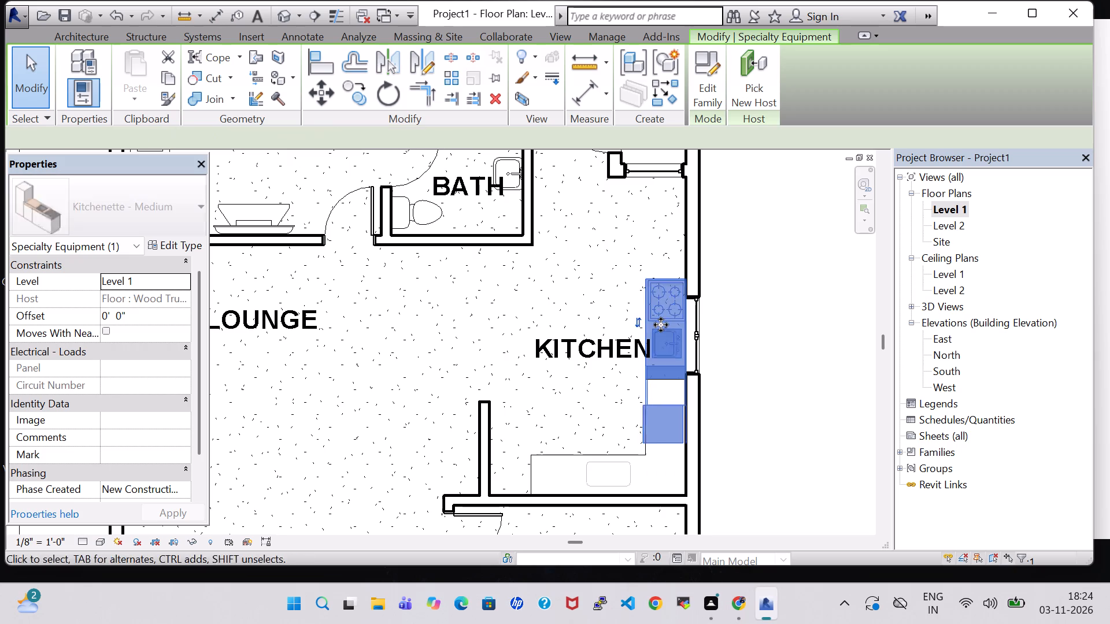
key("Up")
key("Up")
key("Up")
key("Up")
key("Up")
key("Up")
key("Up")
key("Up")
key("Up")
key("Up")
key("Up")
key("Up")
key("Up")
key("Up")
key("Up")
key("Up")
key("Up")
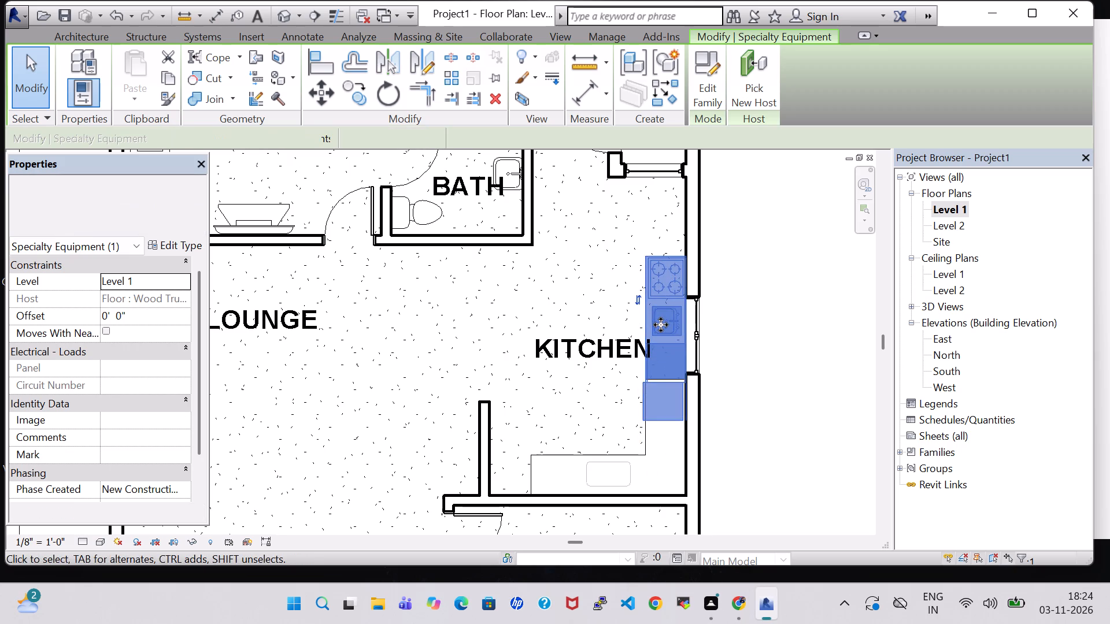
key("Up")
key("Up")
key("Up")
key("Up")
key("Up")
key("Up")
key("Up")
key("Up")
key("Up")
key("Up")
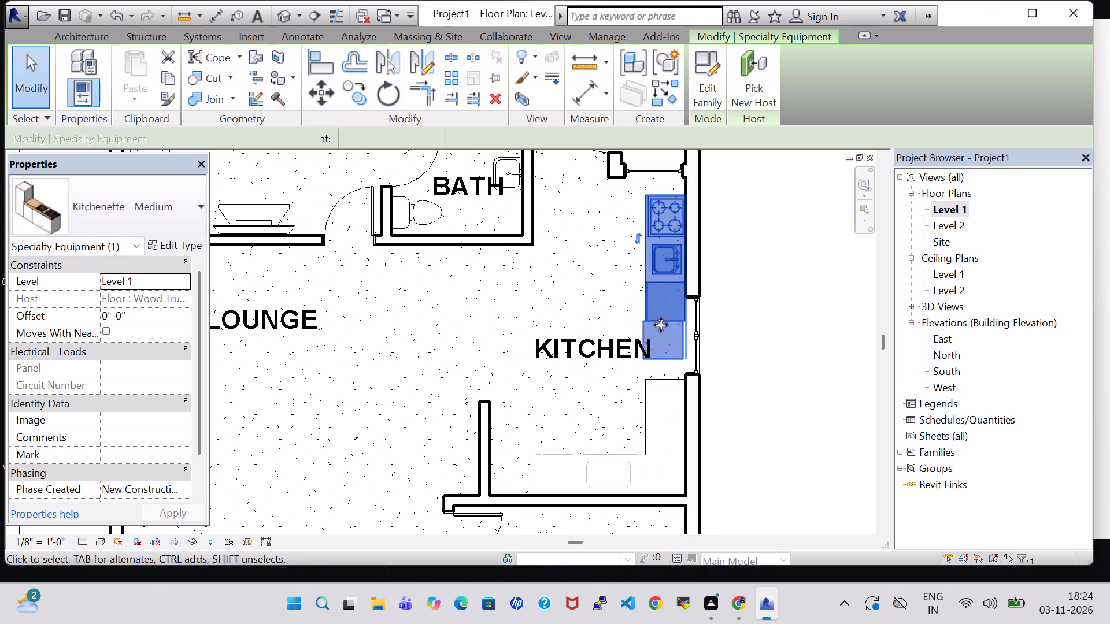
left_click(752, 404)
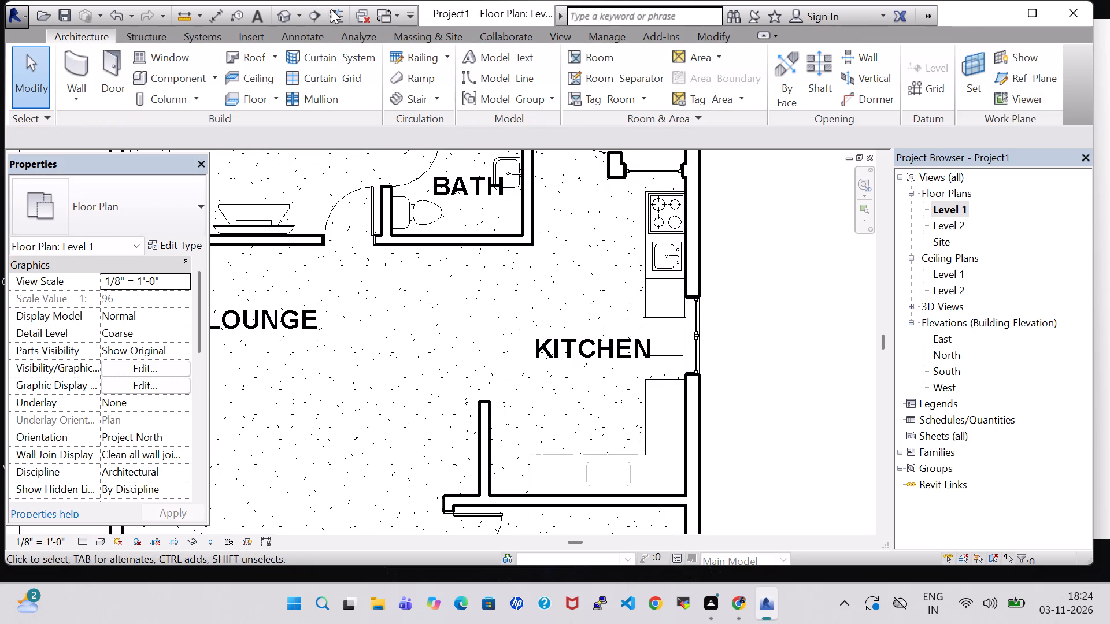
Examine the kitchenette and the L-shaped counter top in the kitchen in the 3D view.
left_click(284, 9)
scroll(631, 346, "down", 3)
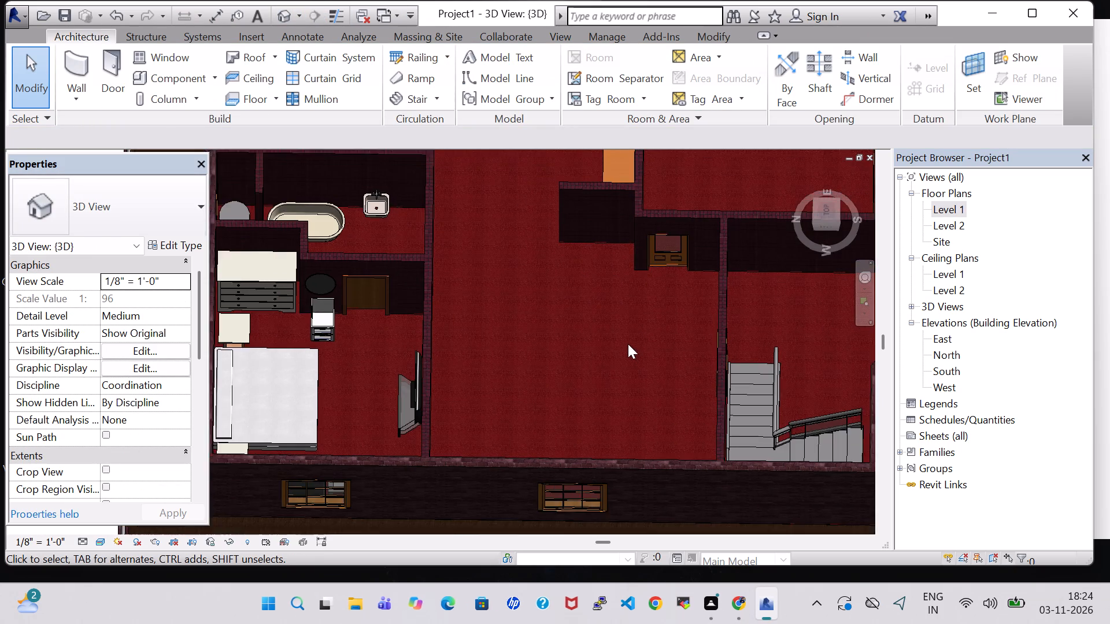
scroll(615, 335, "down", 2)
middle_click_drag(580, 321, 661, 225, "shift")
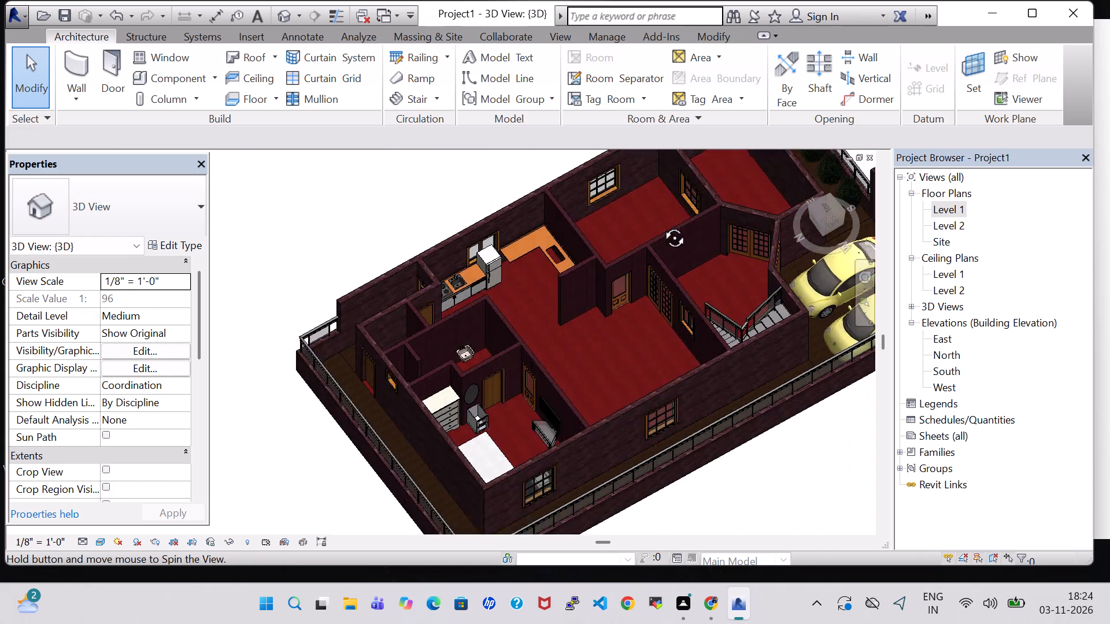
middle_click_drag(661, 225, 648, 194, "shift")
scroll(646, 194, "down", 1, "shift")
scroll(565, 242, "up", 12)
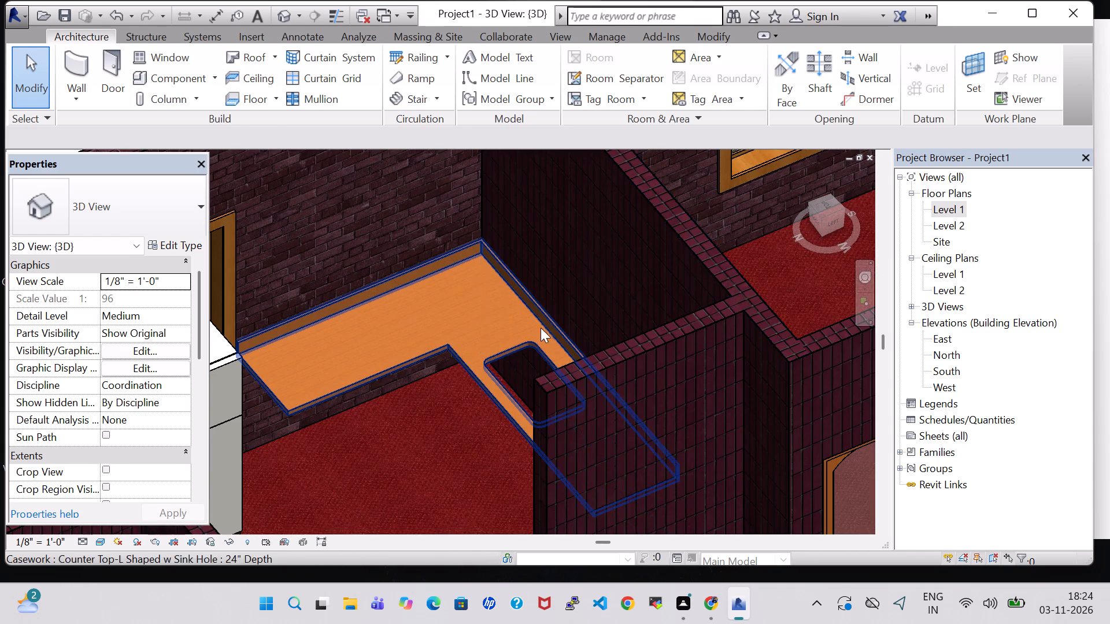
In the Level 1 plan, rotate the L-shaped counter top by 90° and try to move it back inside the kitchen.
double_click(946, 216)
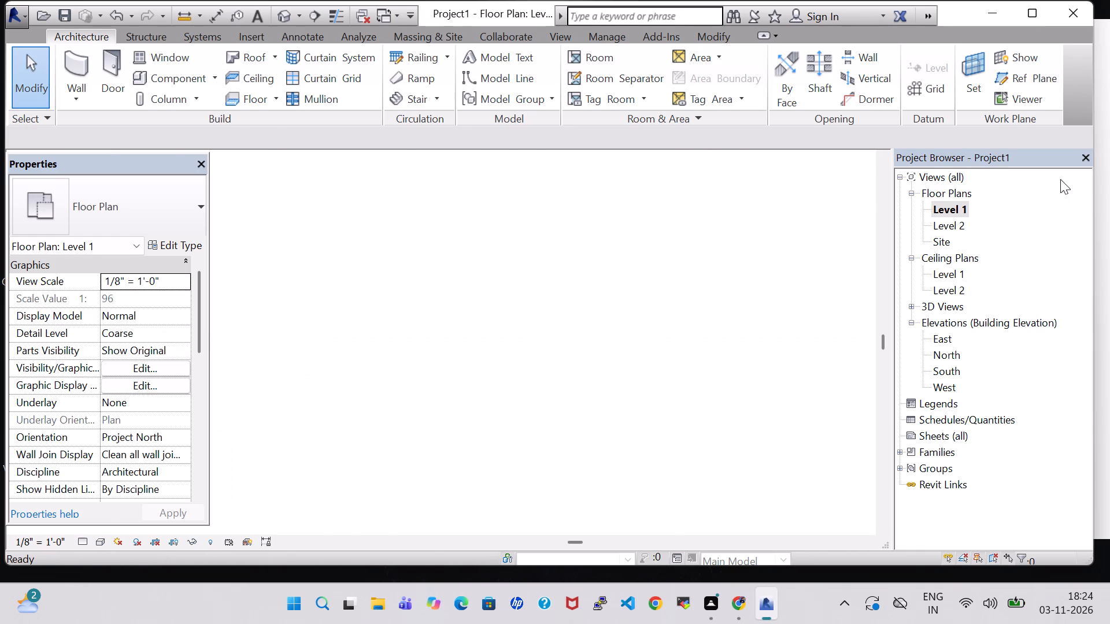
scroll(690, 330, "down", 2)
left_click(660, 419)
key("space")
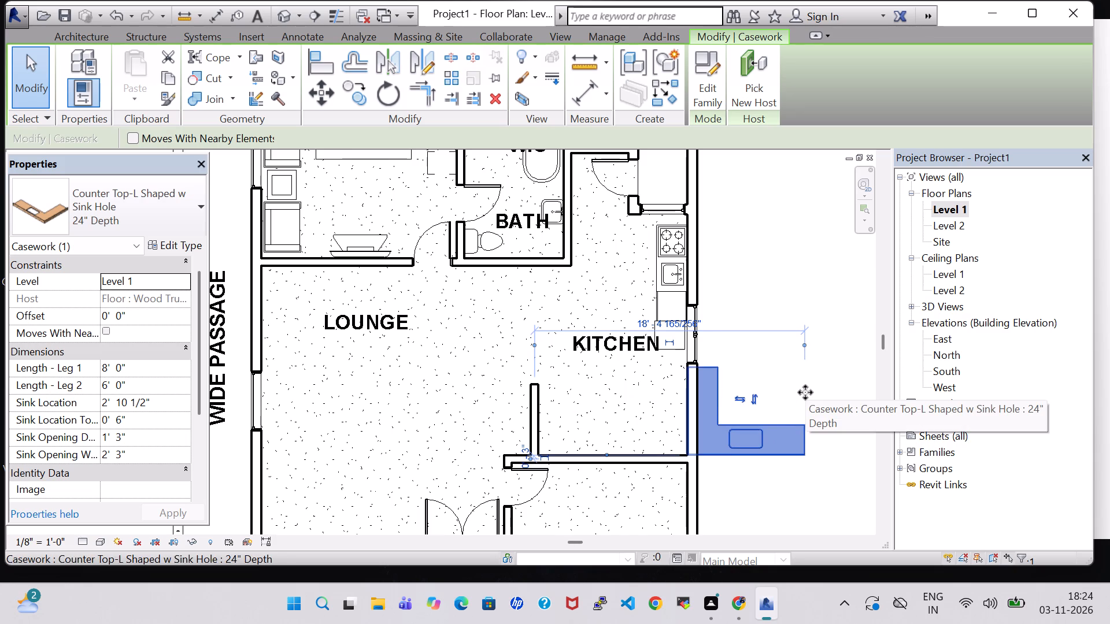
middle_click_drag(752, 440, 646, 440)
middle_click_drag(656, 443, 838, 458)
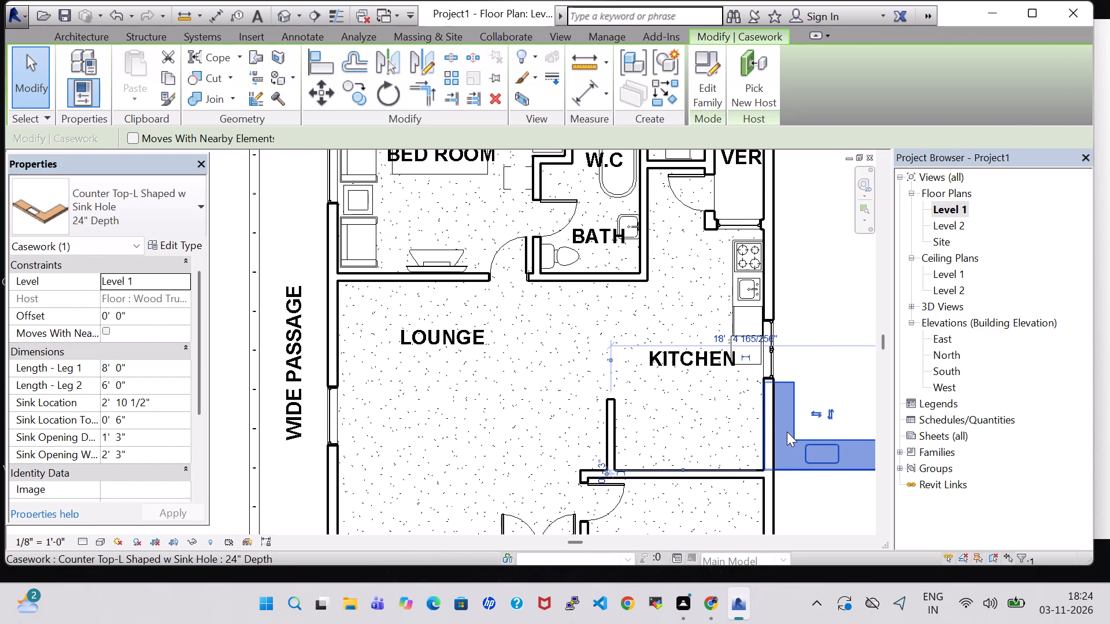
left_click_drag(787, 432, 735, 432)
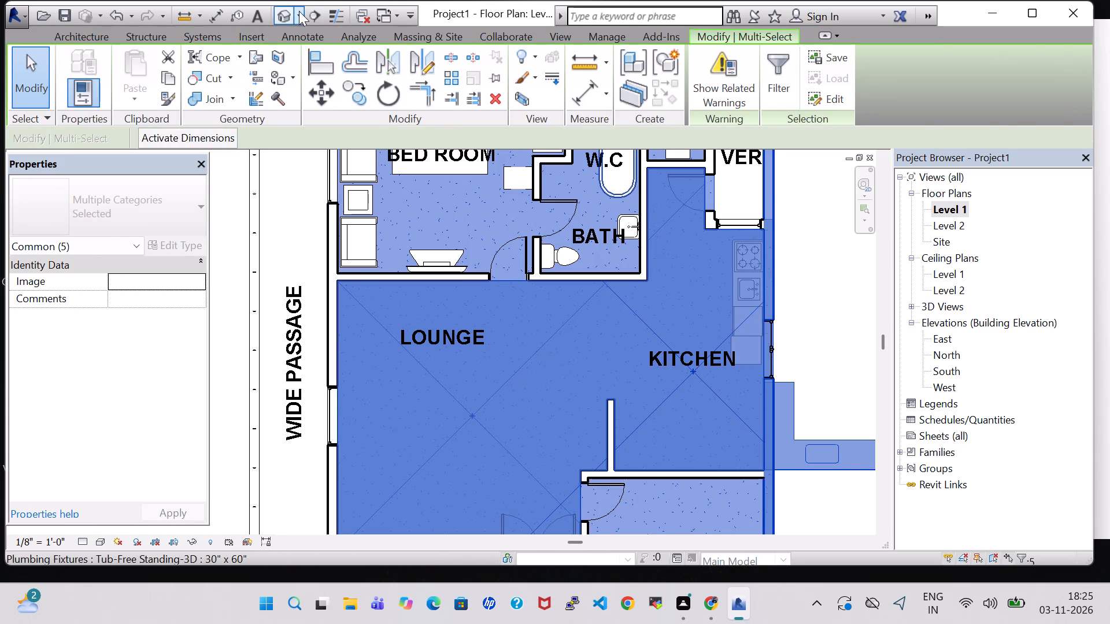
Rotate the 24" Depth L-shaped counter top until it sits inside the kitchen corner between the exterior wall and the dining room wall.
left_click(277, 20)
scroll(793, 399, "down", 8)
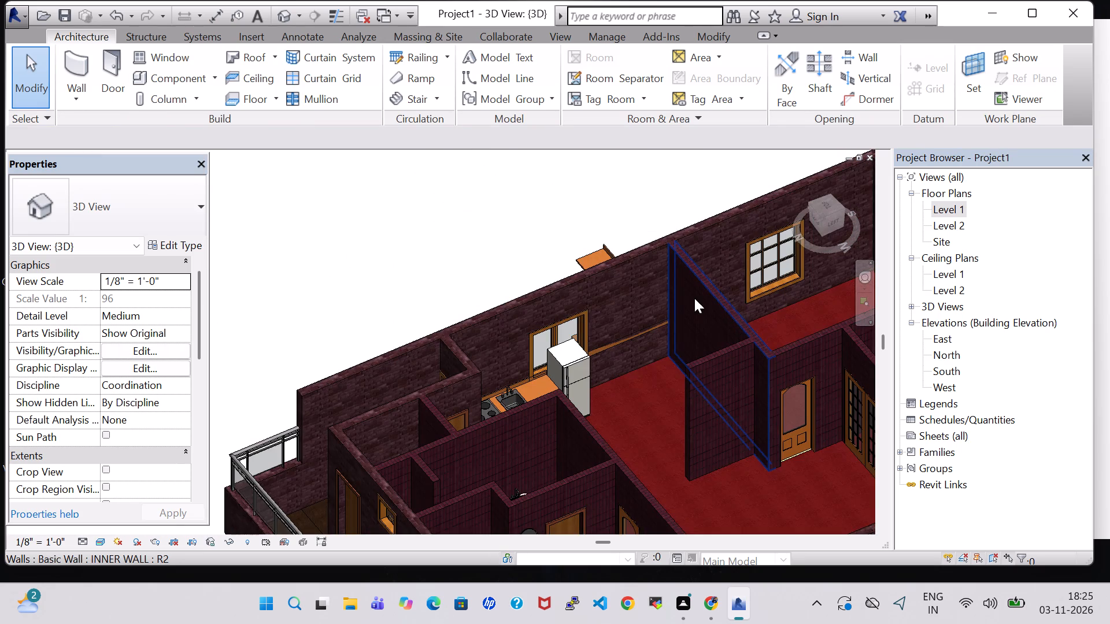
left_click(601, 251)
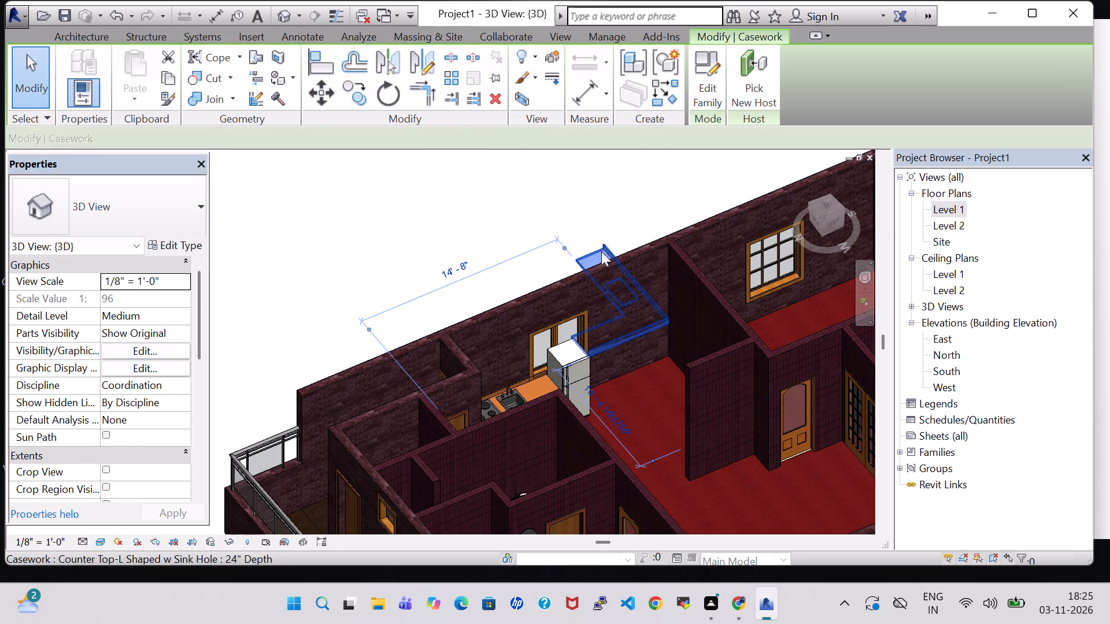
key("space")
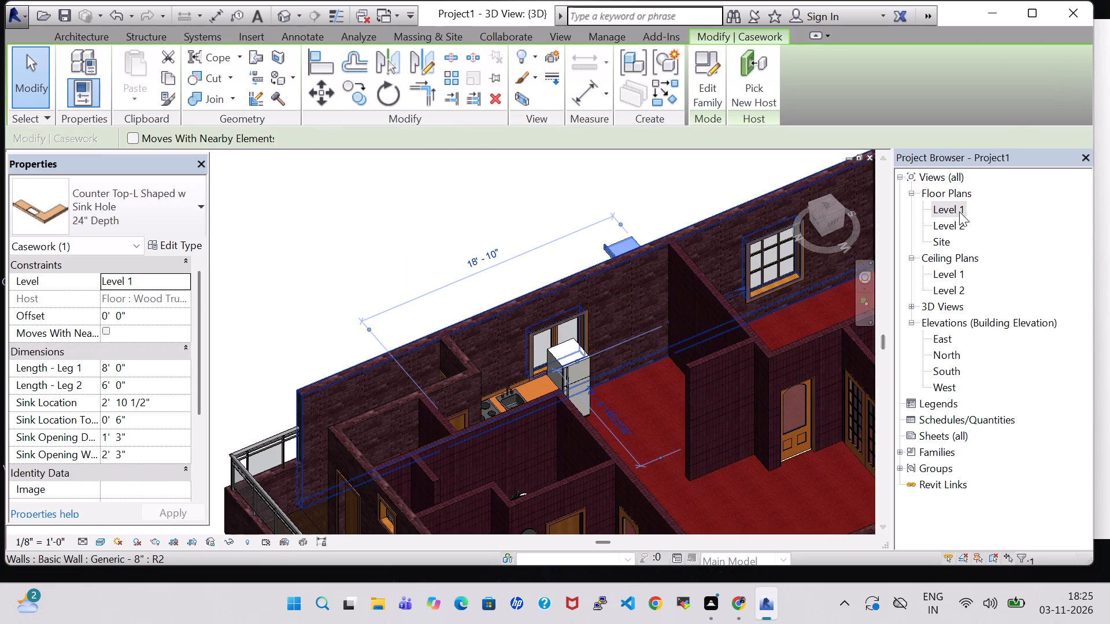
double_click(959, 211)
scroll(700, 293, "down", 3)
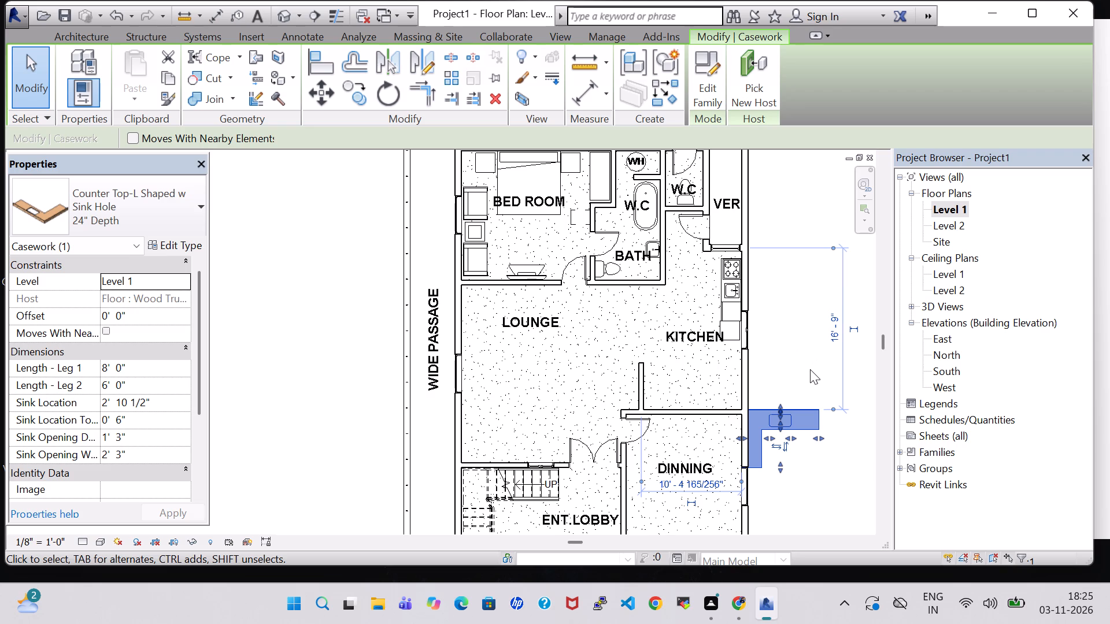
key("space")
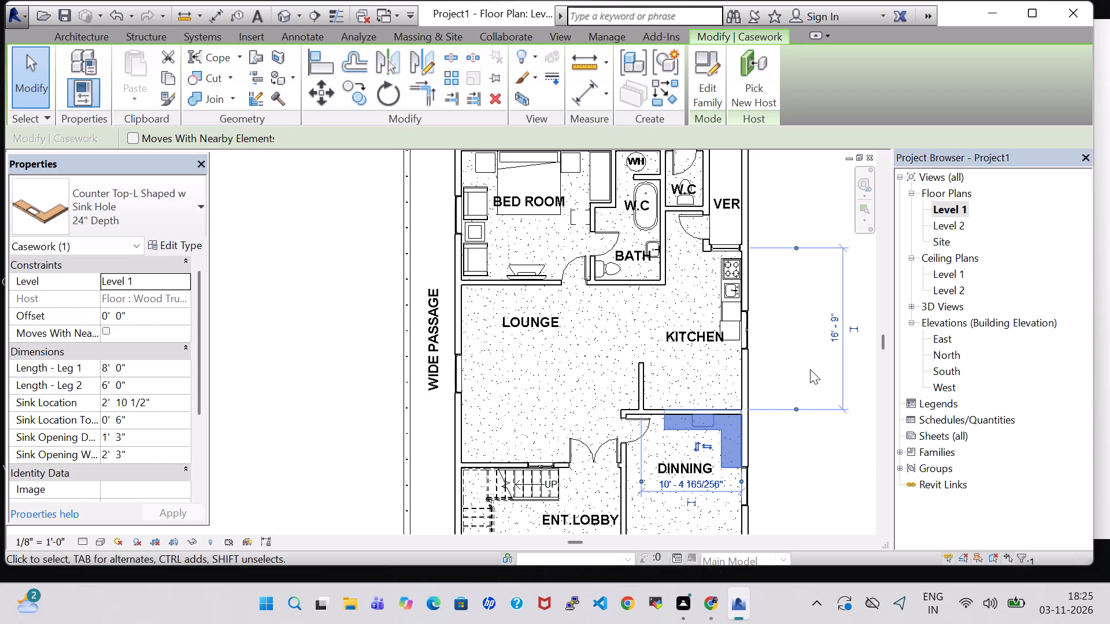
key("space")
left_click(804, 456)
Examine the L-shaped counter top, kitchenette and window in the kitchen in the 3D view.
scroll(796, 447, "up", 3)
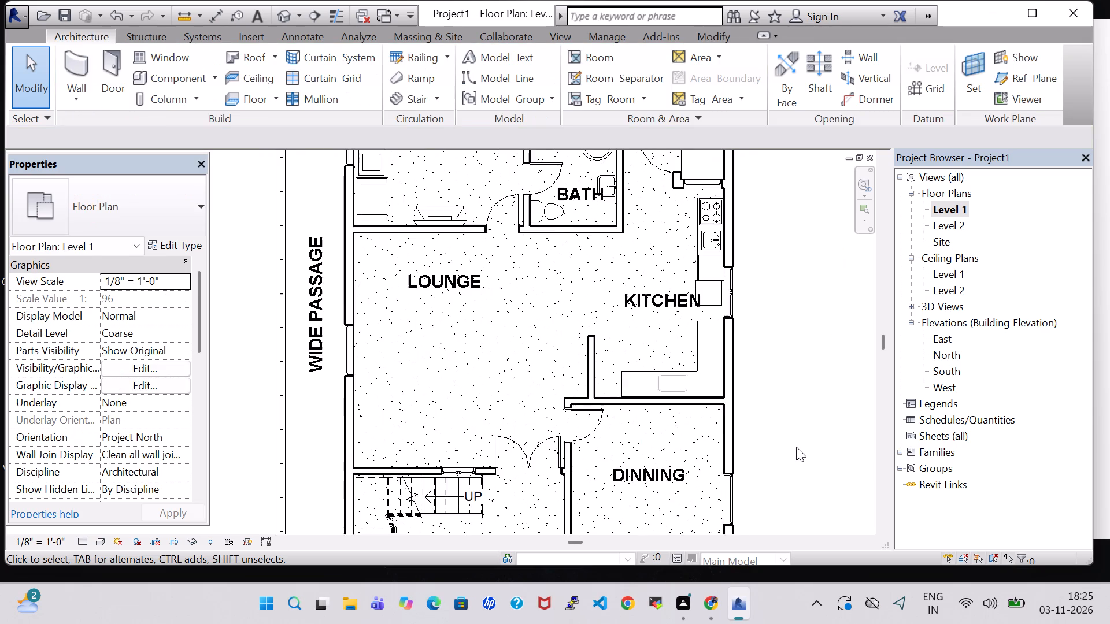
middle_click_drag(783, 399, 780, 439)
scroll(773, 427, "up", 1)
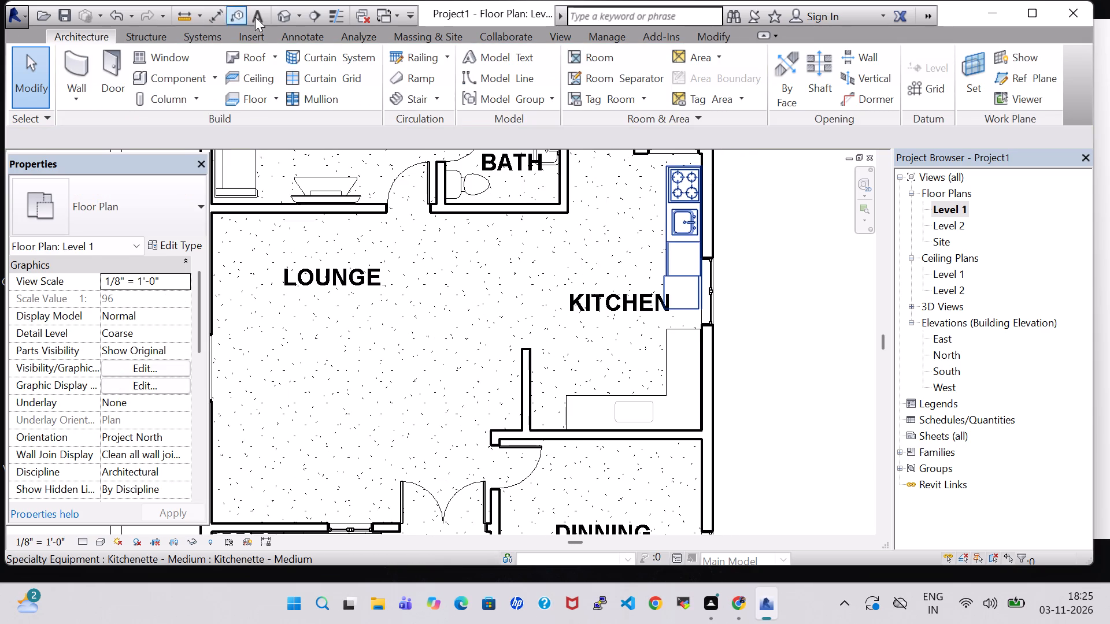
left_click(277, 17)
scroll(695, 285, "down", 3)
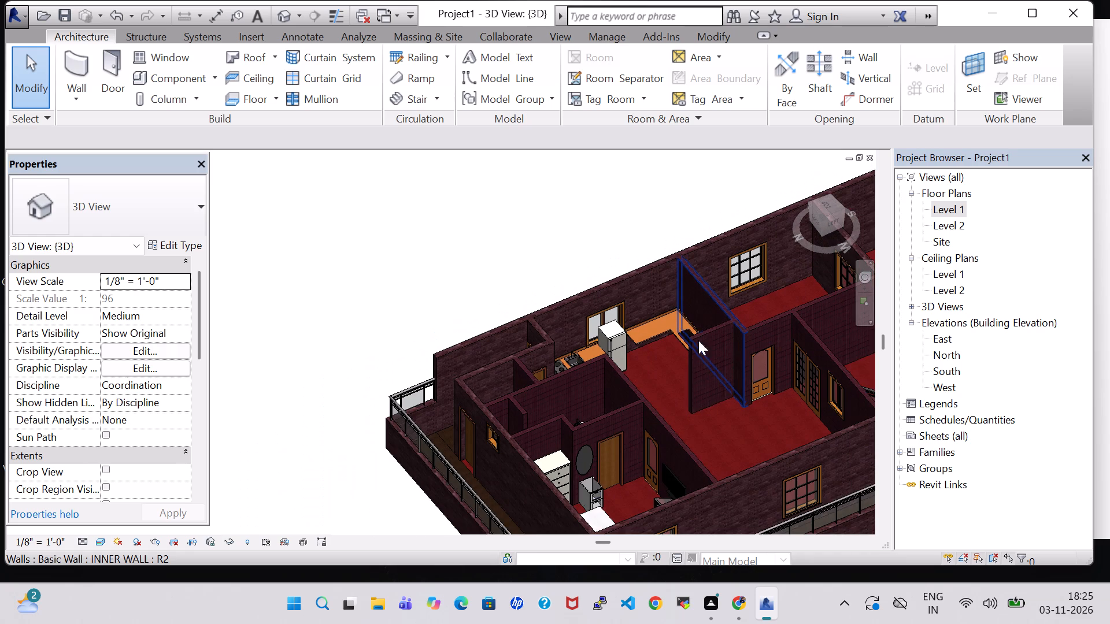
middle_click_drag(660, 369, 643, 430, "shift")
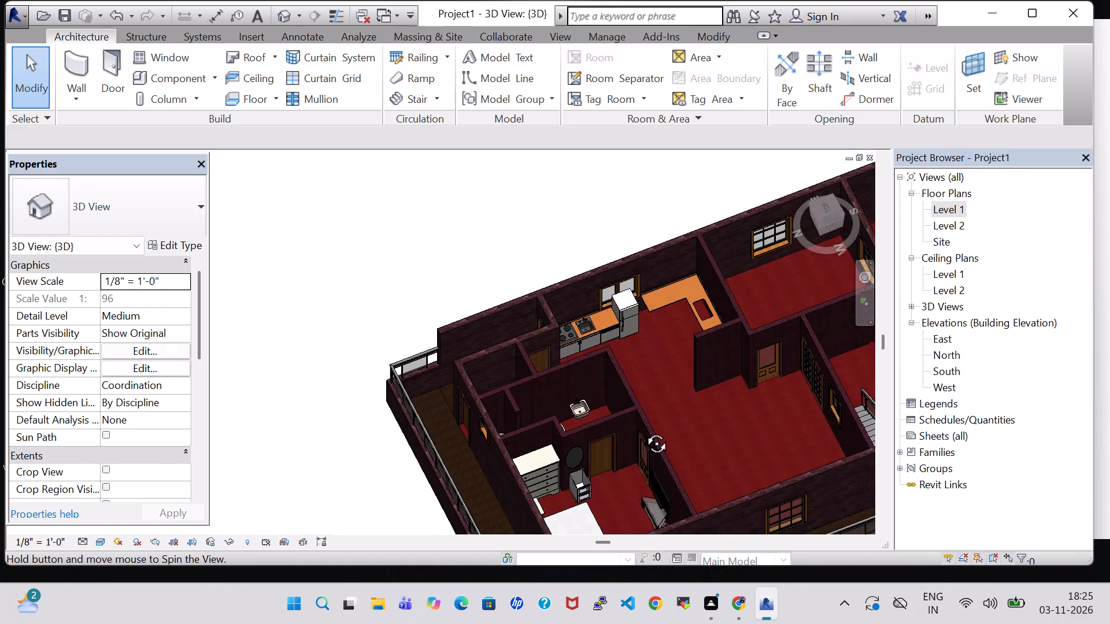
middle_click_drag(643, 430, 642, 424, "shift")
In the Level 1 plan, nudge the kitchen's casement window along the exterior wall toward the veranda, to 13'-9" from the dining room wall.
double_click(957, 209)
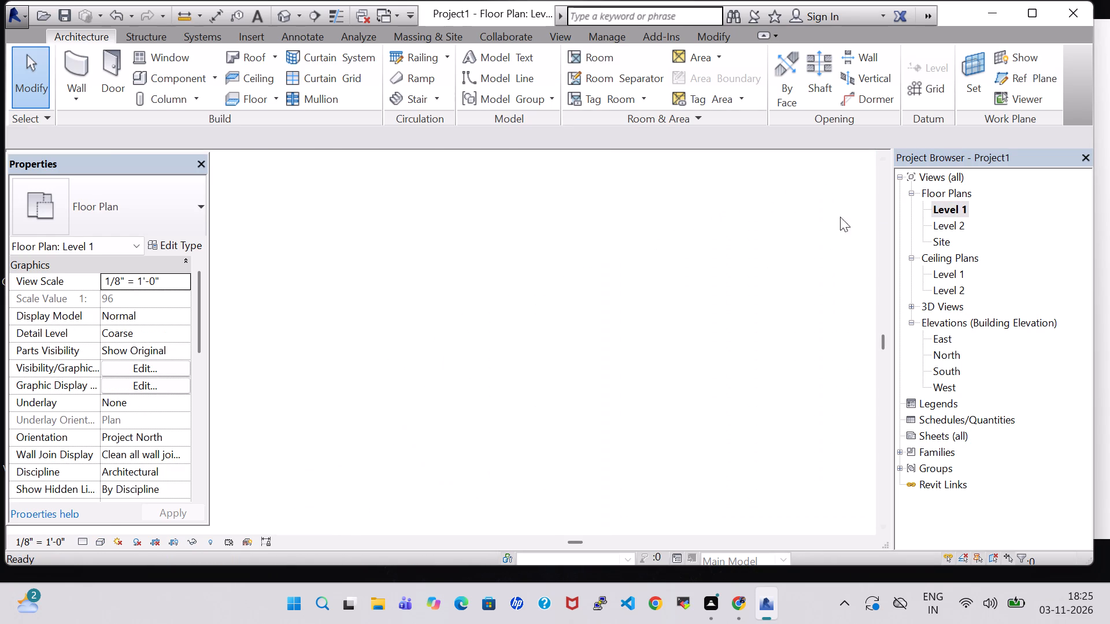
left_click(711, 277)
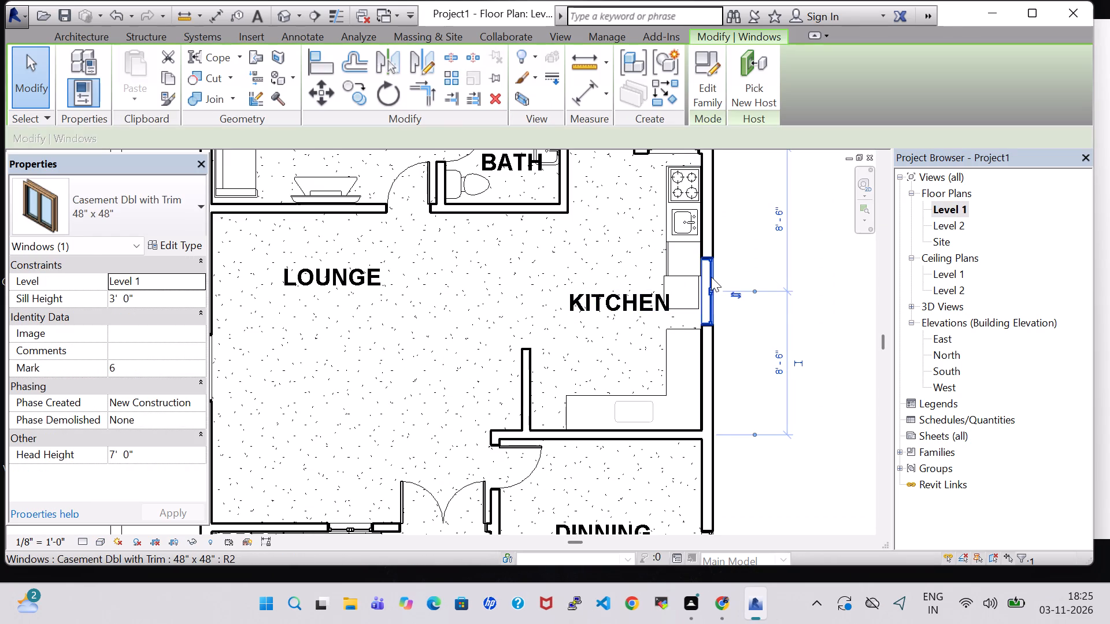
key("Up")
key("Up")
key("Up")
key("Up")
key("Up")
key("Up")
key("Up")
key("Up")
key("Up")
key("Up")
key("Up")
key("Up")
key("Up")
key("Up")
key("Up")
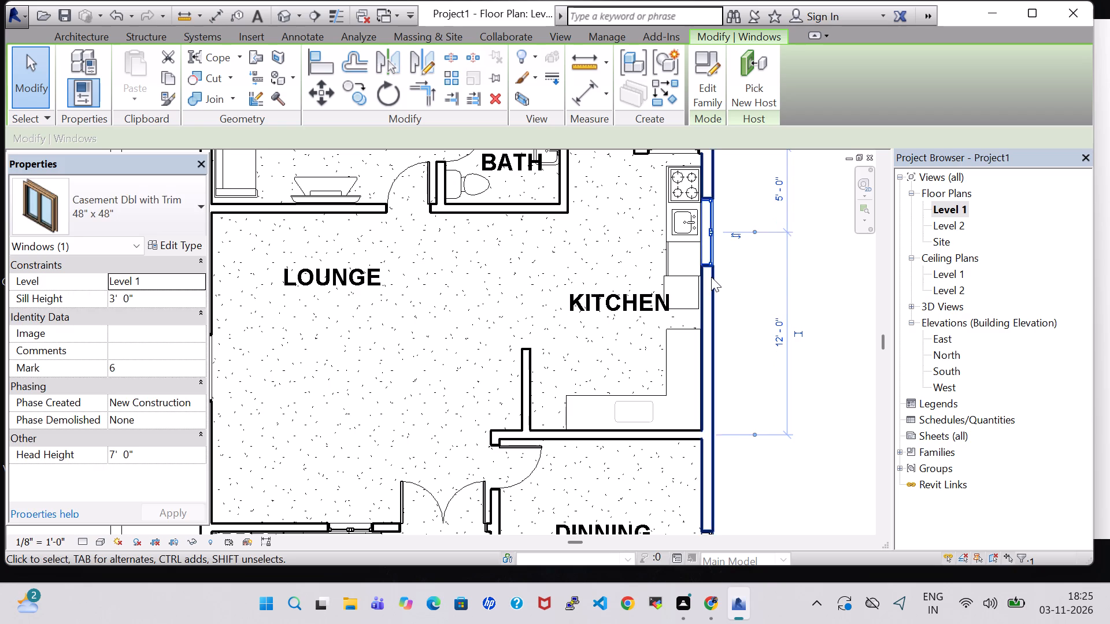
key("Up")
key("Up")
key("Up")
key("Up")
key("Up")
key("Up")
key("Up")
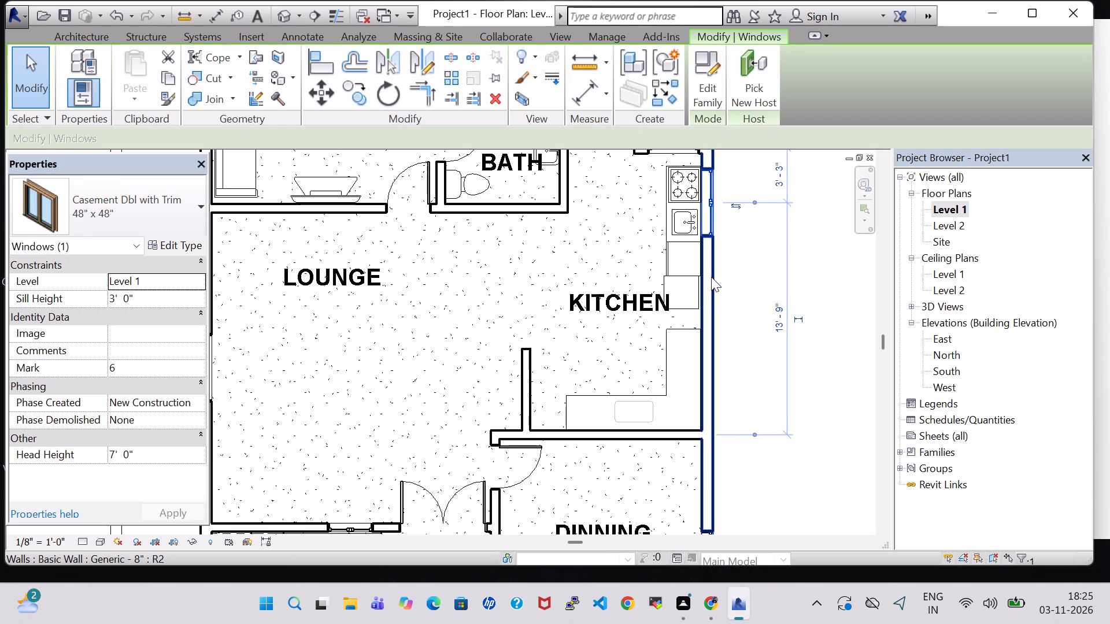
left_click(814, 331)
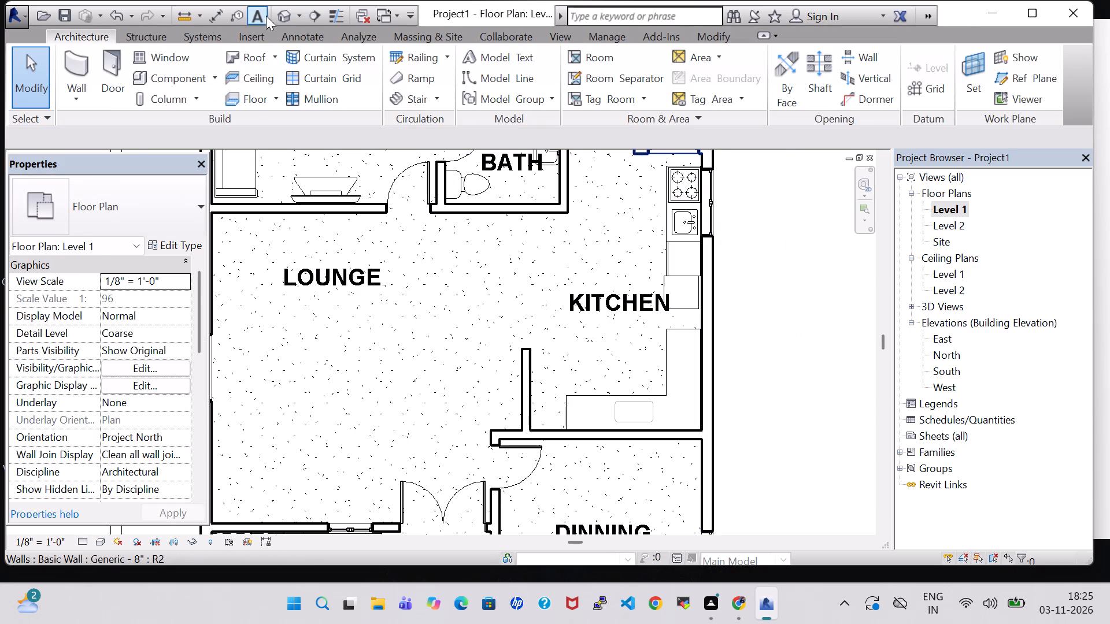
In the 3D view, raise the kitchen window to a 4' 4" sill height and nudge it back to 12'-5" from the dining room wall.
left_click(283, 21)
left_click(583, 298)
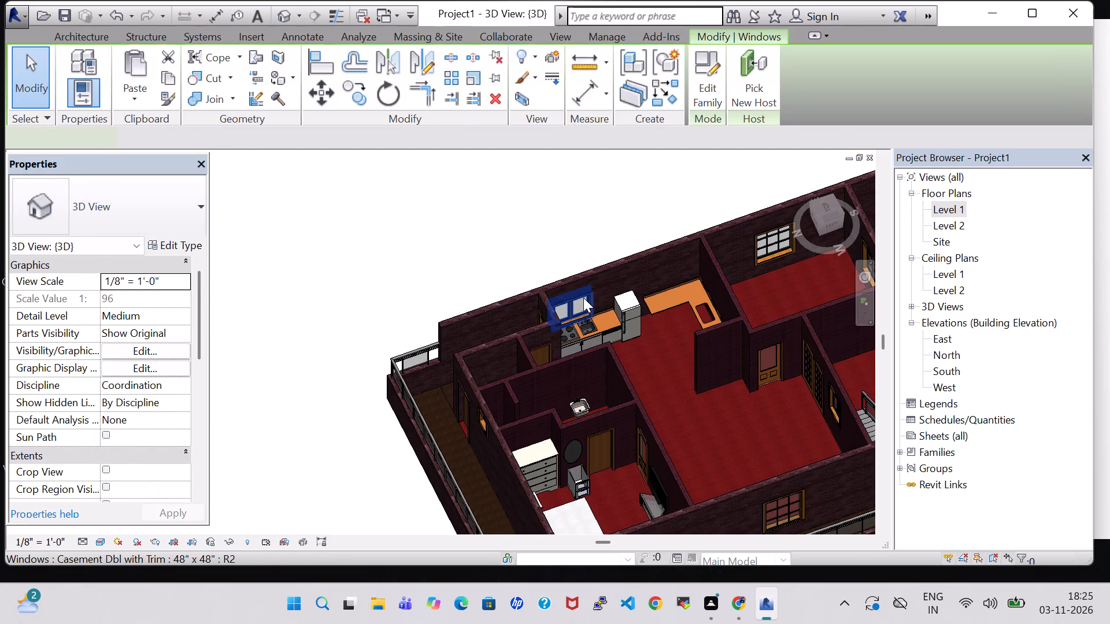
key("Up")
key("Right")
key("Right")
key("Up")
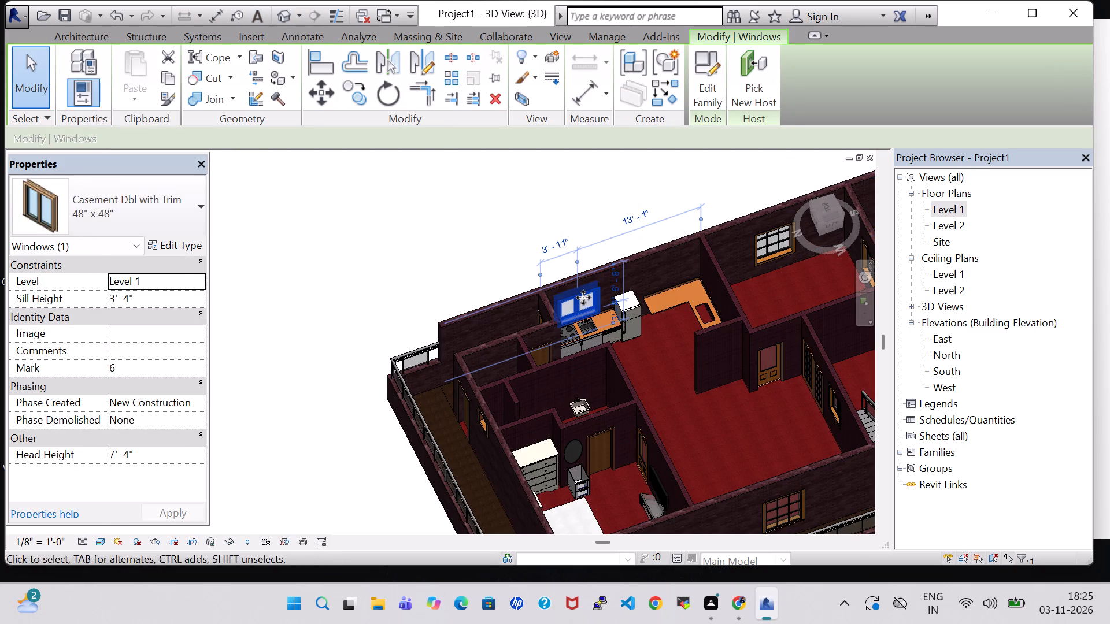
key("Up")
key("Up")
key("Right")
key("Right")
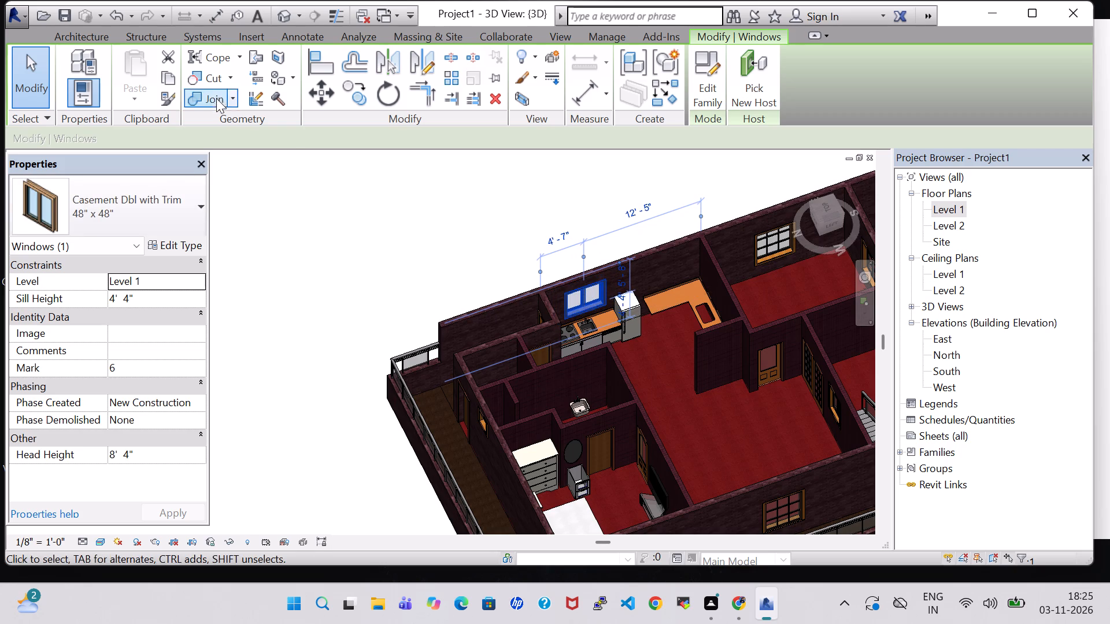
left_click(457, 196)
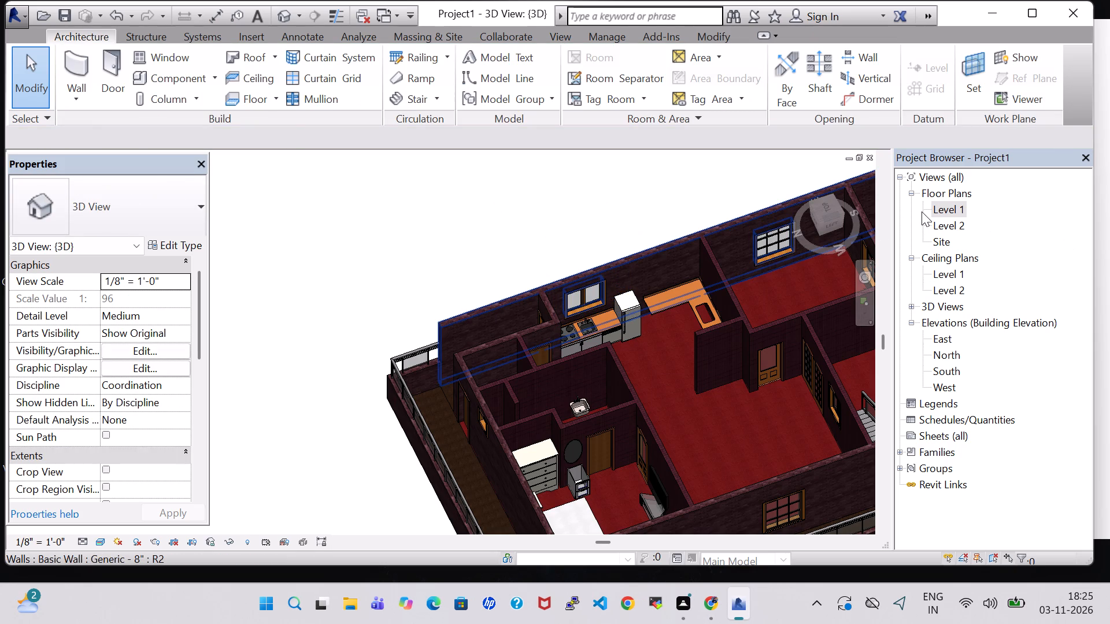
In the Level 1 plan, load the Microwave family from the US Imperial library's Specialty Equipment, Domestic folder.
double_click(948, 210)
scroll(487, 298, "down", 3)
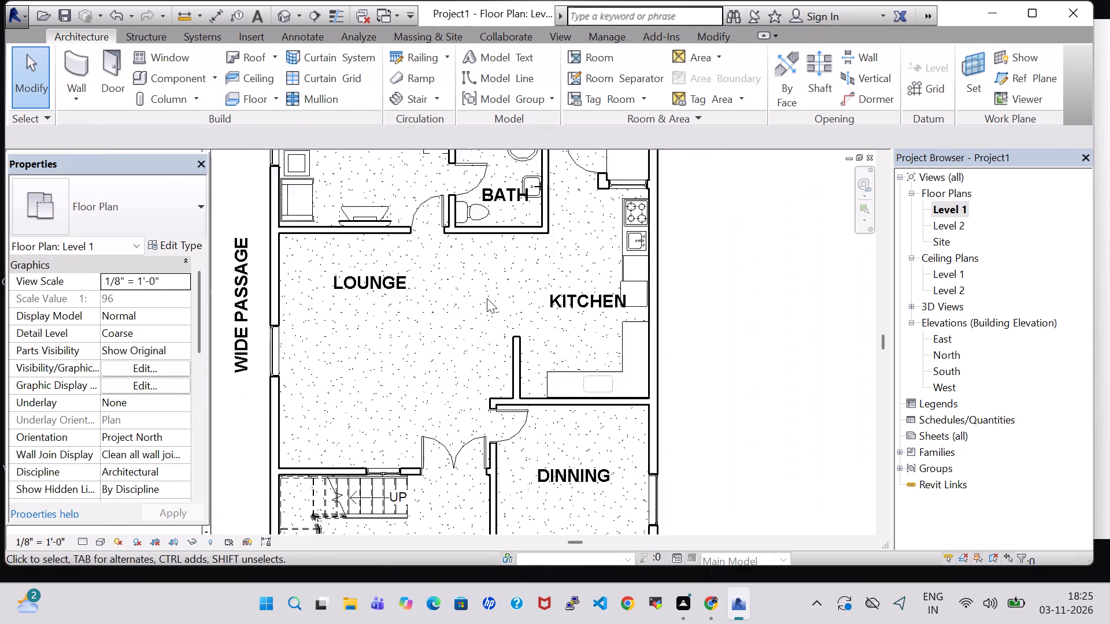
scroll(487, 298, "down", 1)
left_click(165, 84)
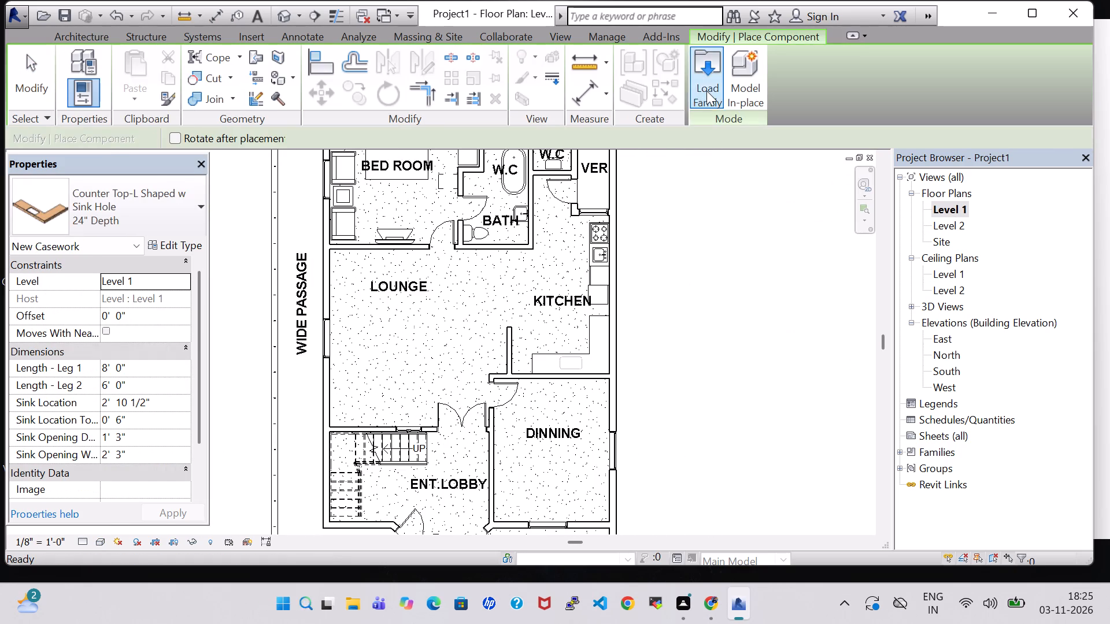
left_click(706, 91)
scroll(557, 326, "down", 1)
scroll(511, 300, "down", 1)
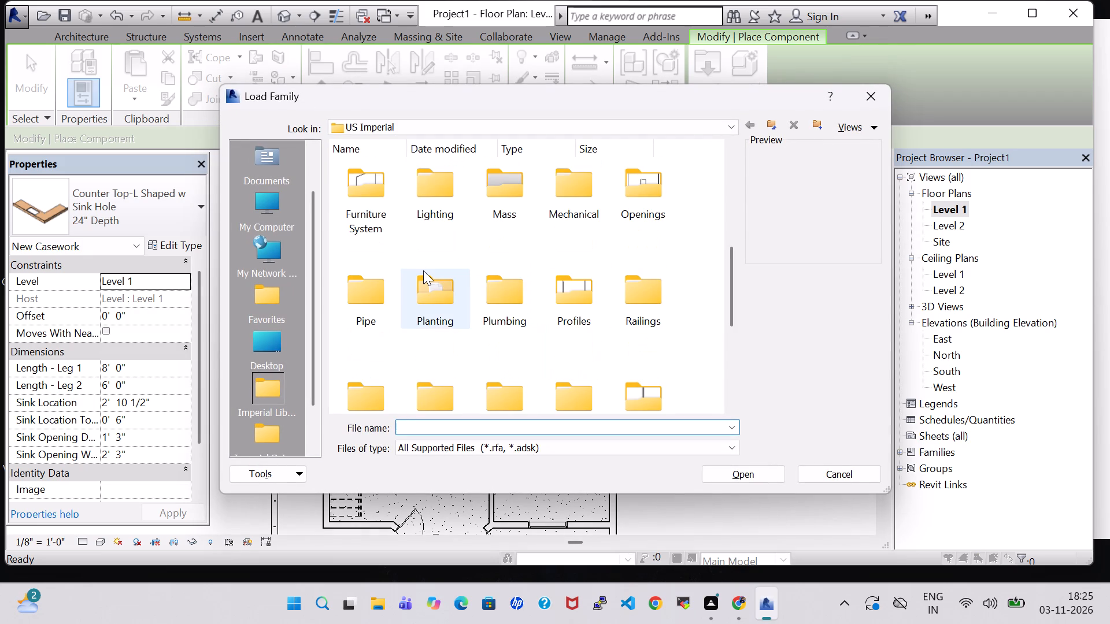
scroll(423, 270, "down", 1)
double_click(431, 257)
double_click(428, 183)
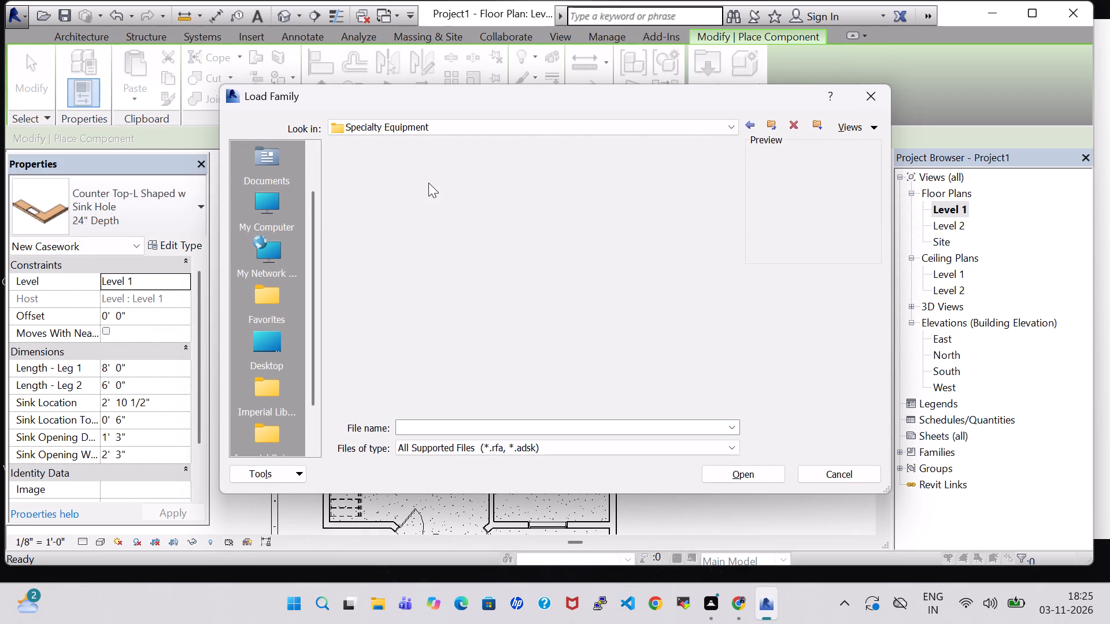
left_click(446, 289)
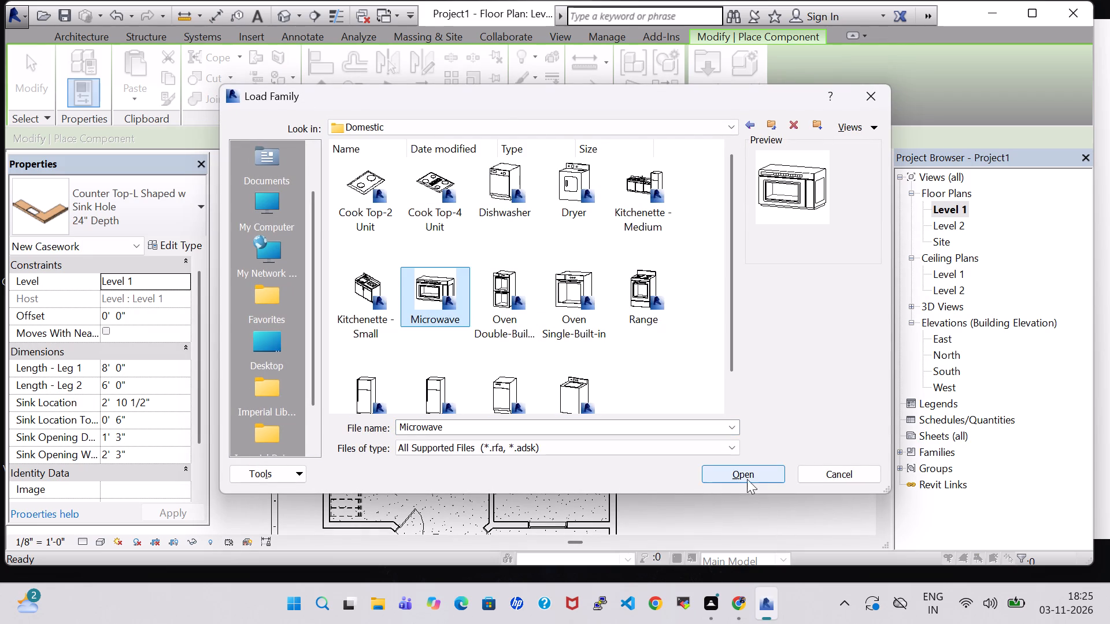
left_click(741, 474)
Rotate the 30" x 16" x 18" microwave and place it on the L-shaped counter top's leg along the kitchen's exterior wall.
scroll(624, 372, "up", 6)
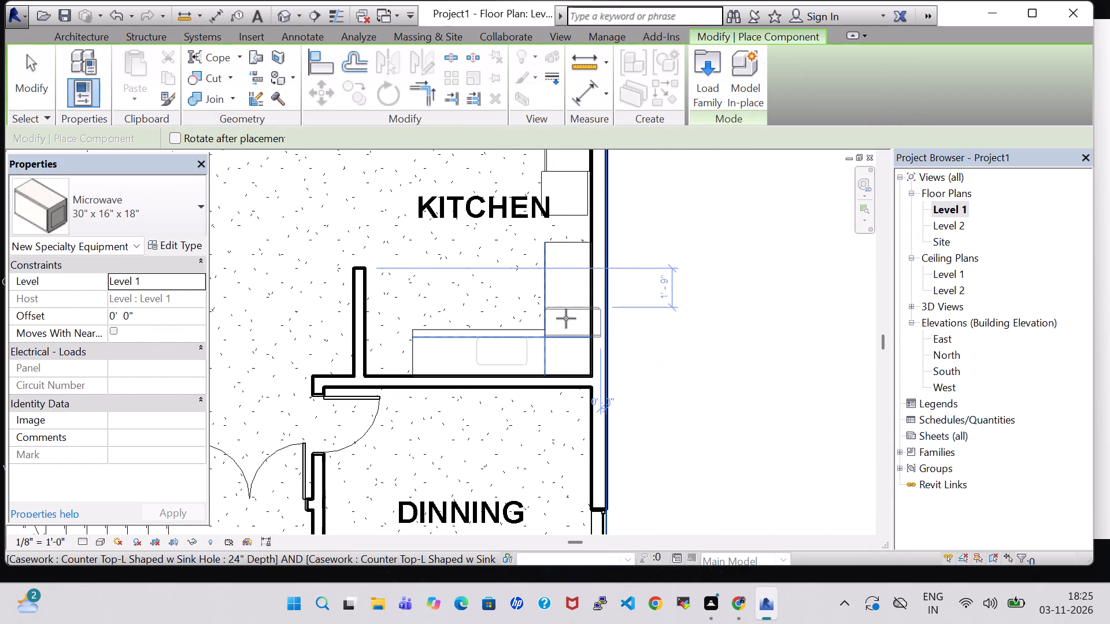
key("space")
key("space")
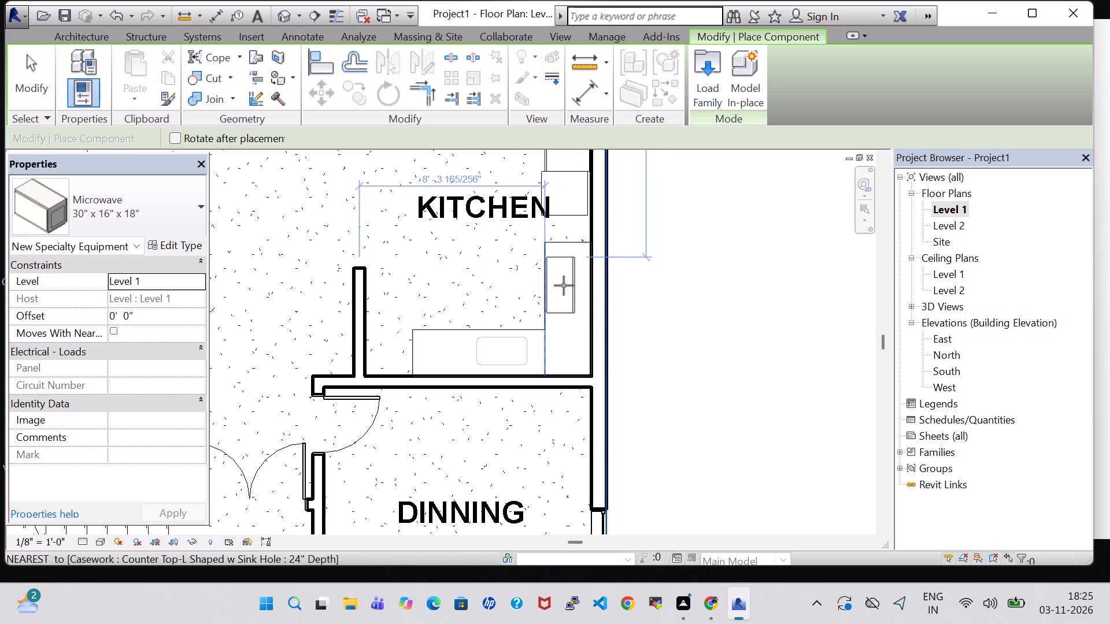
left_click(568, 287)
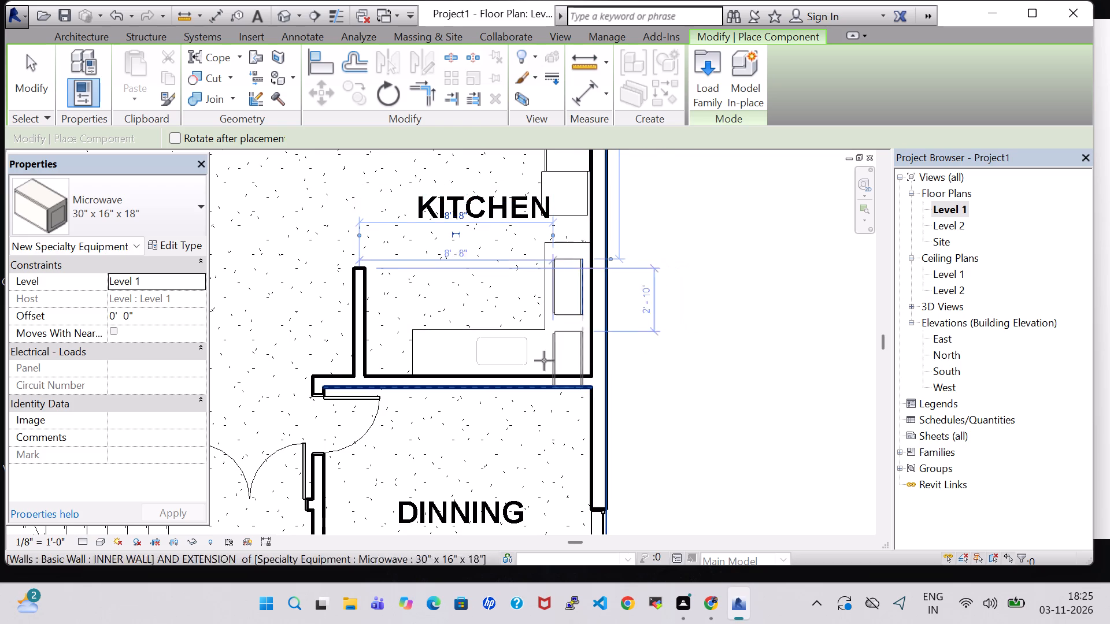
key("Escape")
key("Escape")
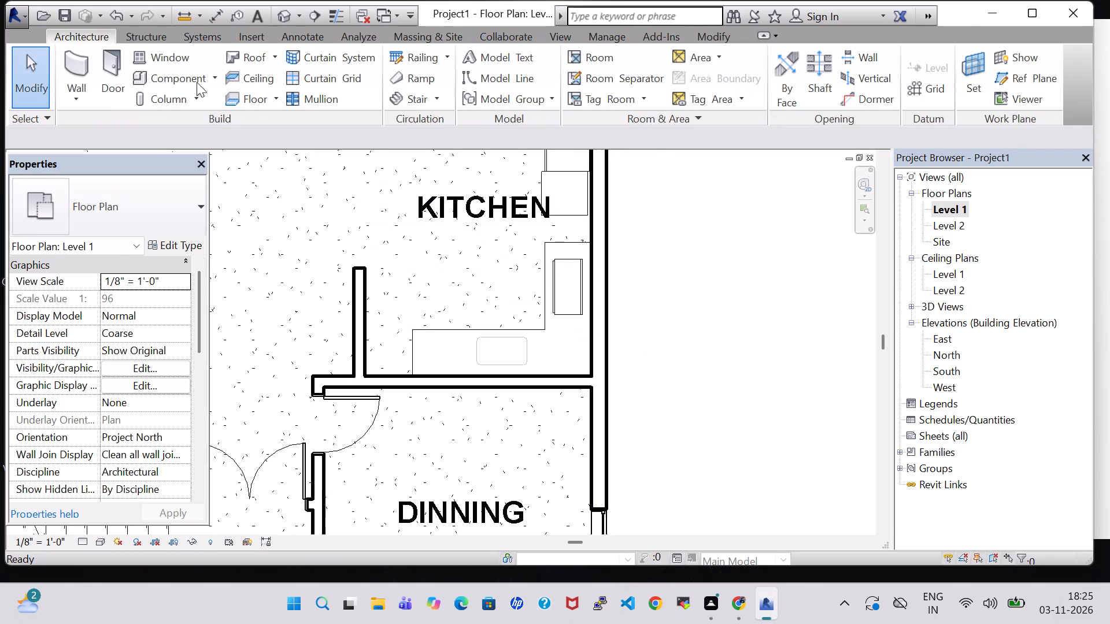
Browse the Base Cabinets and Counter Tops families in the US Imperial library's Casework folder.
left_click(170, 77)
left_click(701, 88)
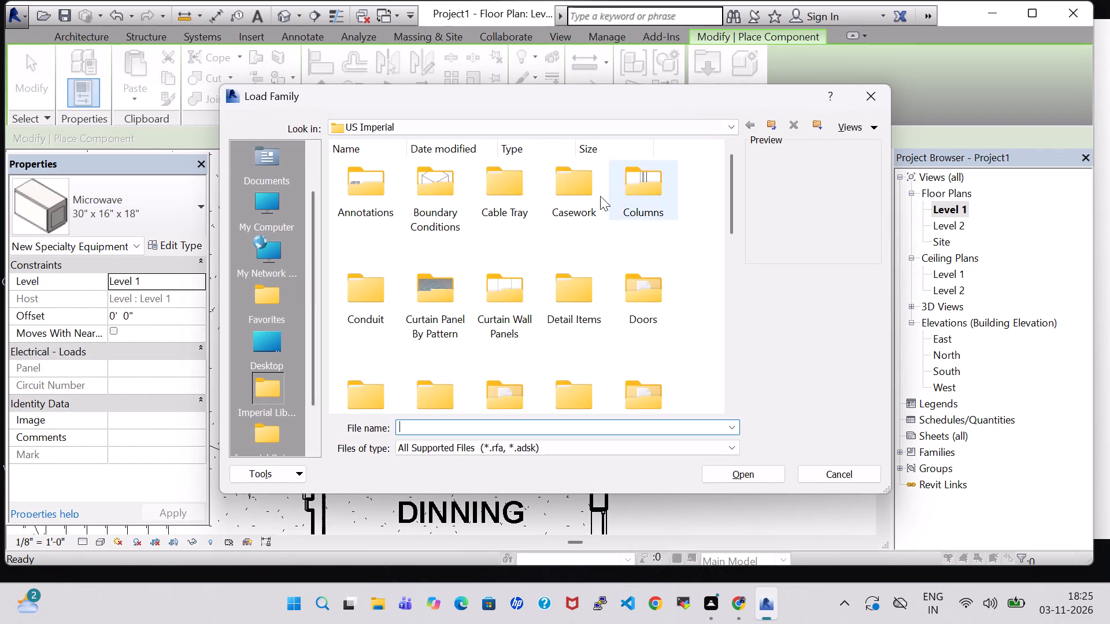
double_click(568, 192)
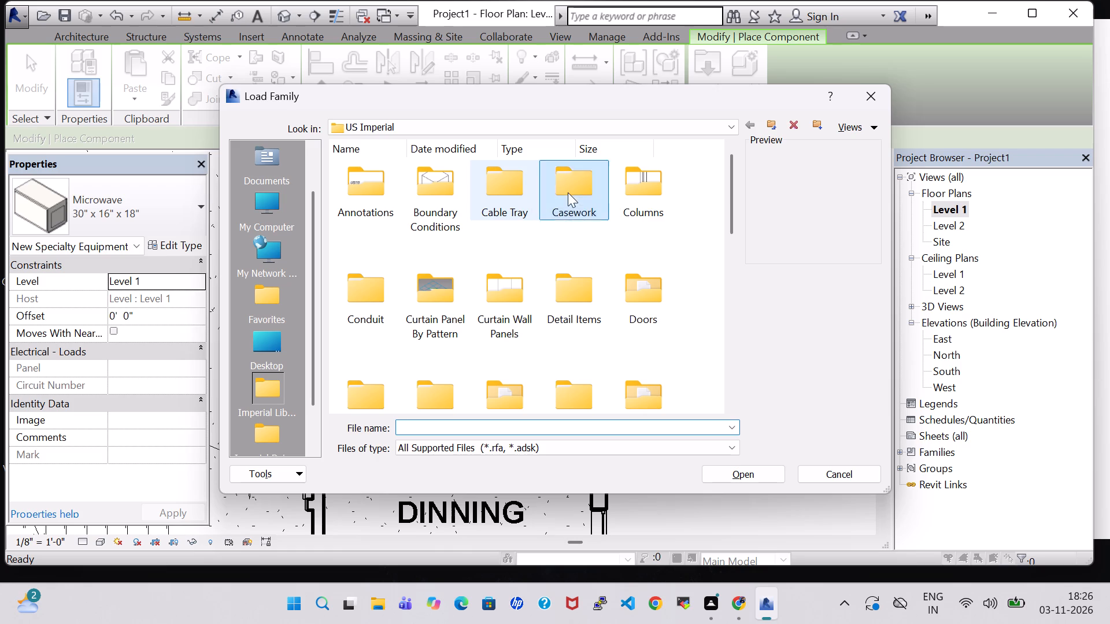
double_click(368, 185)
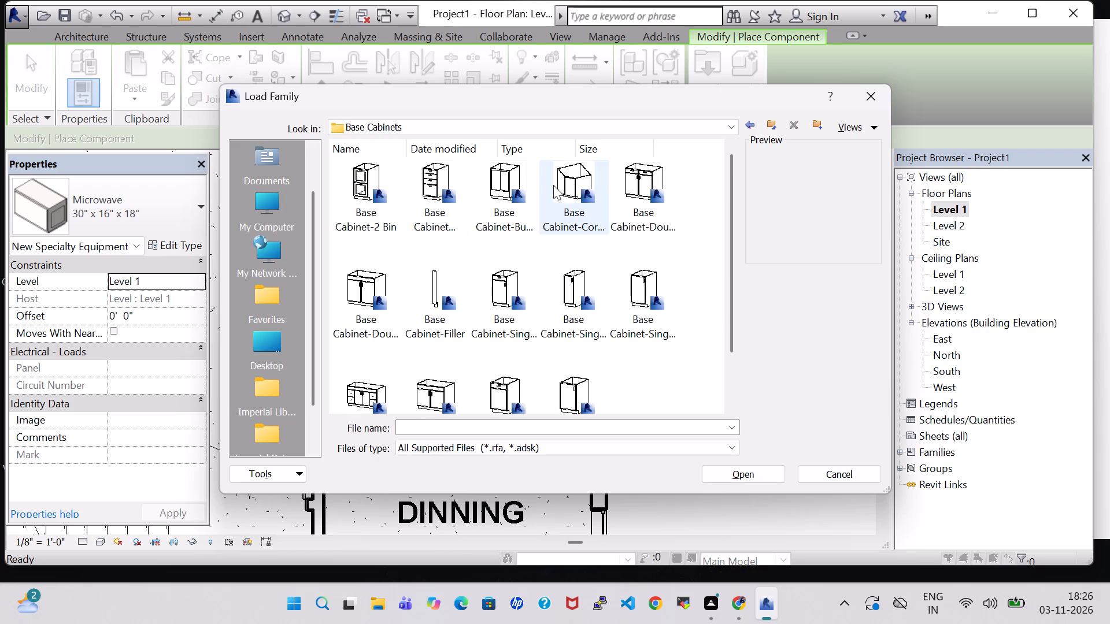
left_click(749, 126)
double_click(443, 196)
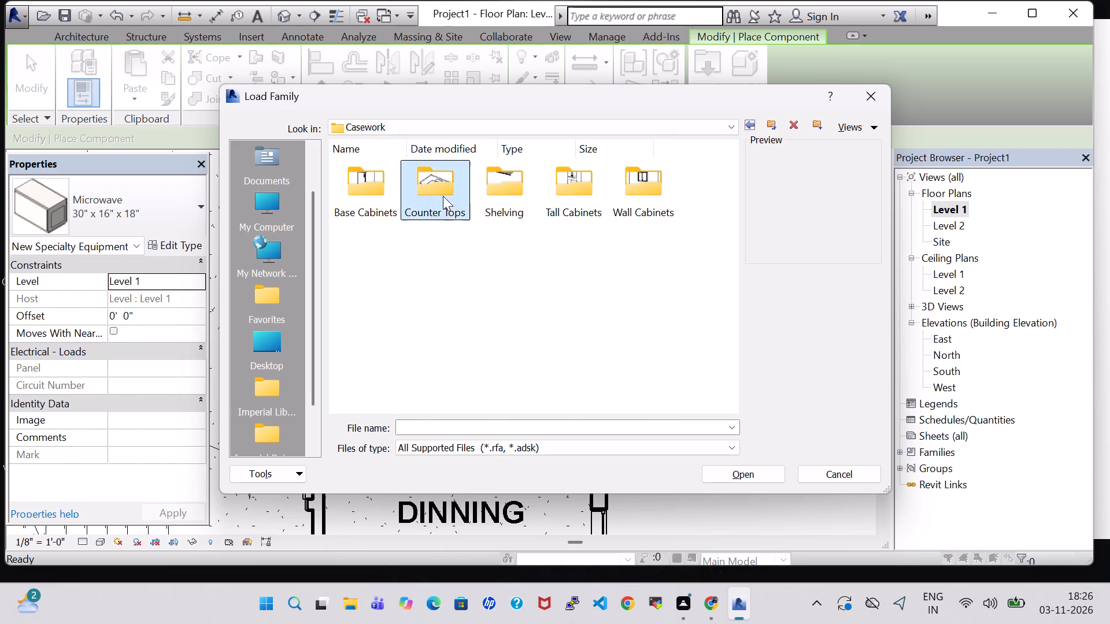
left_click(875, 100)
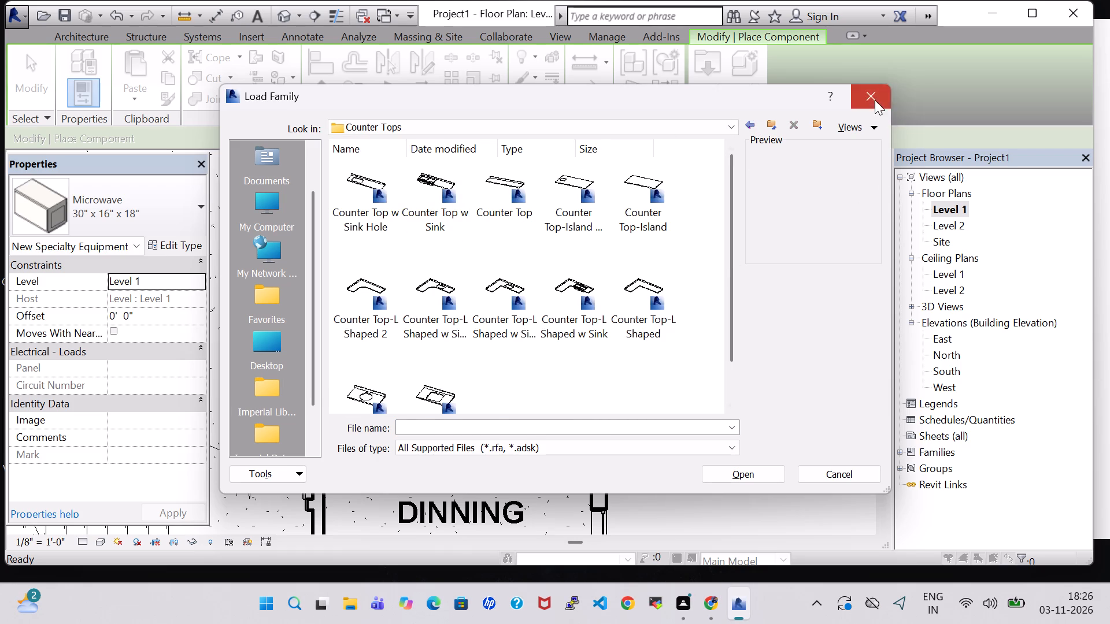
key("Escape")
key("Escape")
key("Escape")
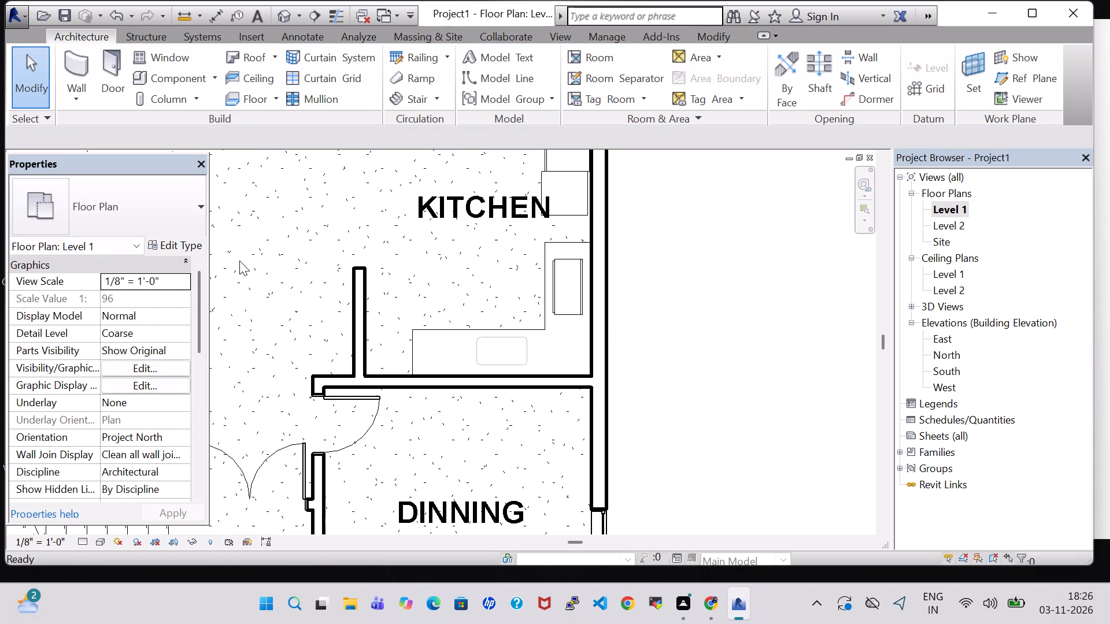
Place the 22" x 20" Cook Top-4 Unit2 on the L-shaped counter top, between its open end and the sink hole.
left_click(198, 77)
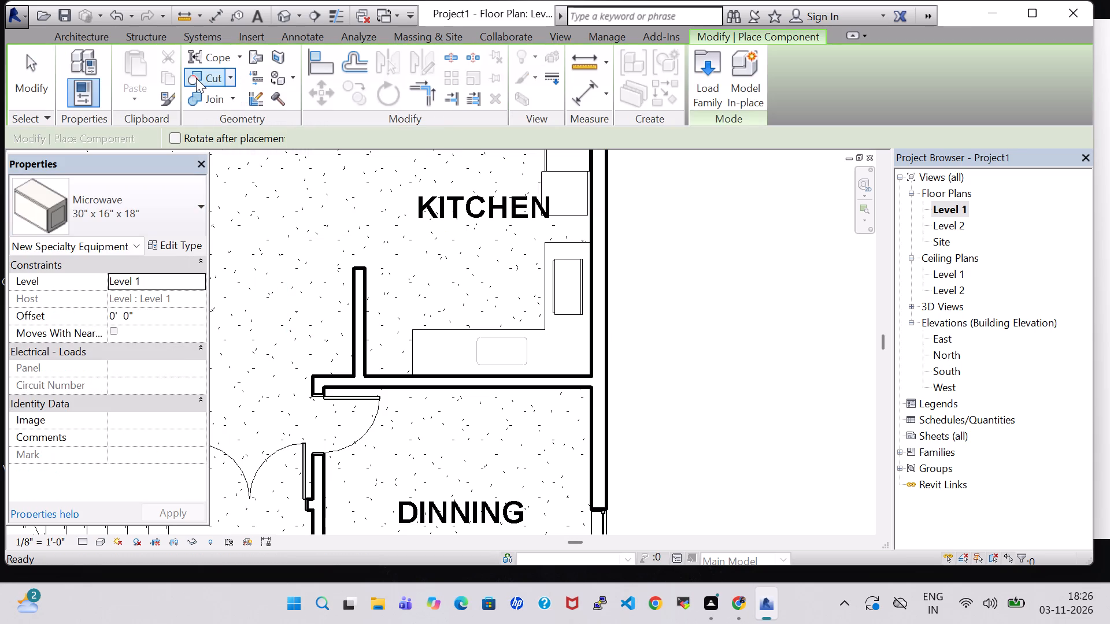
left_click(188, 207)
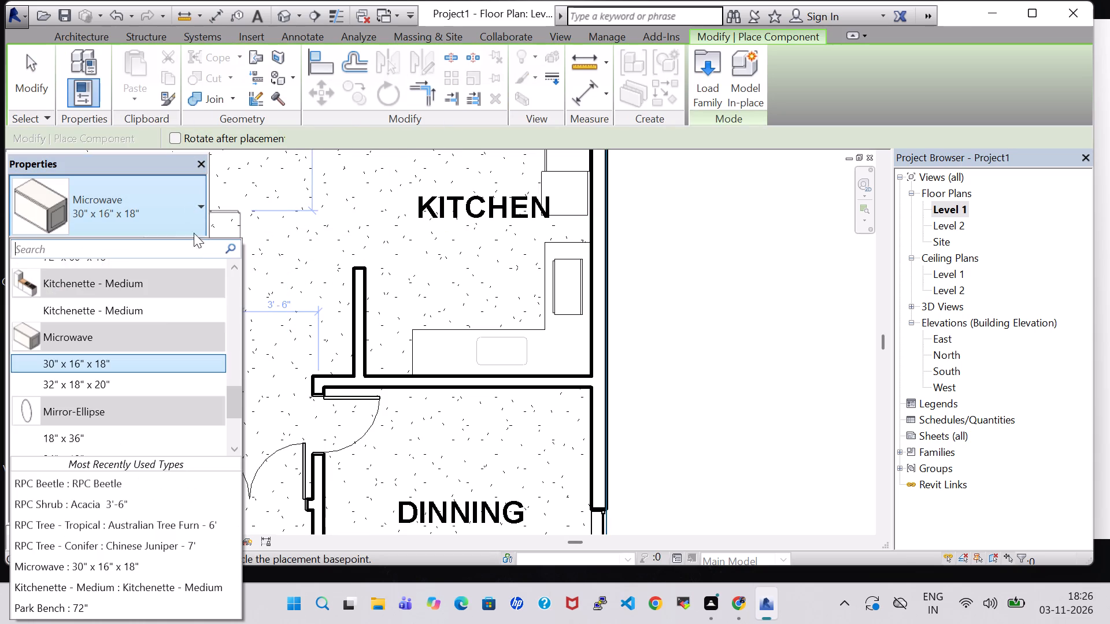
scroll(109, 365, "up", 12)
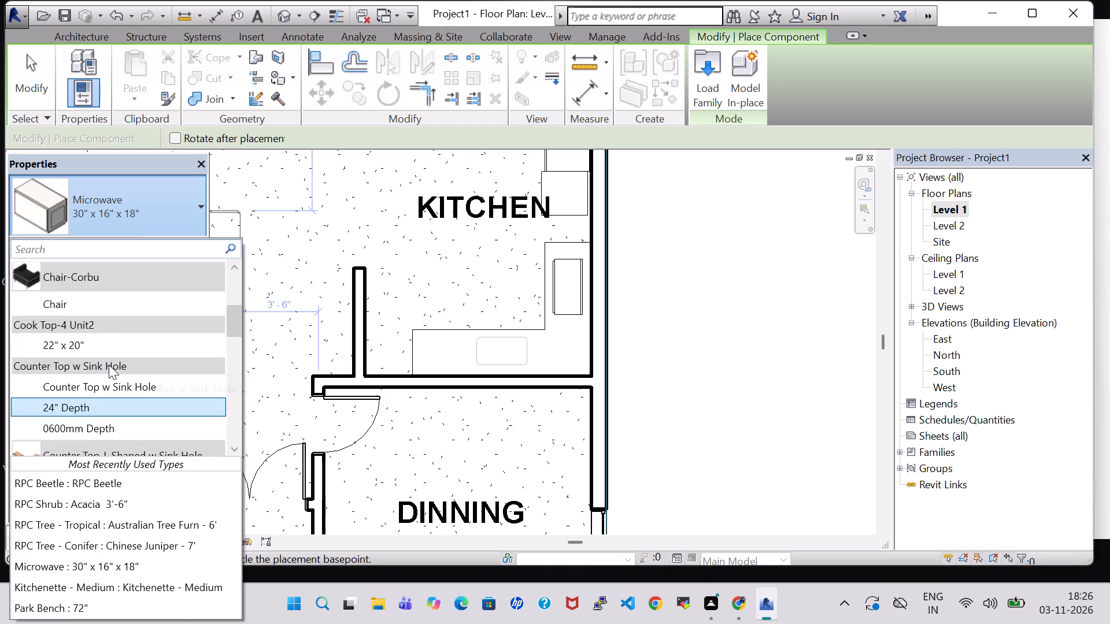
left_click(102, 346)
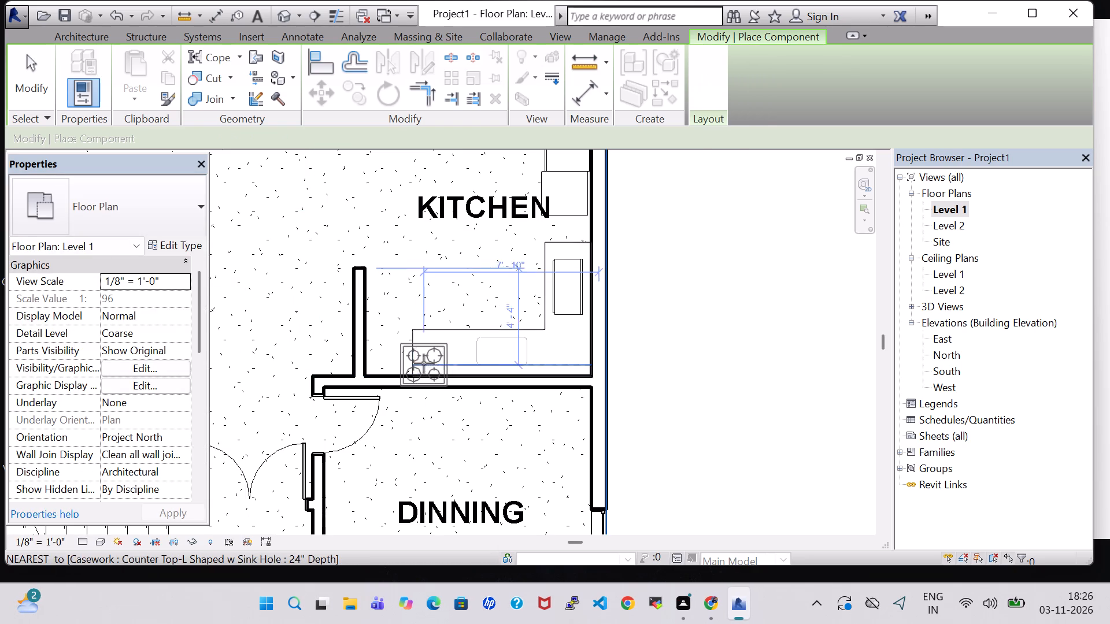
scroll(424, 363, "up", 5)
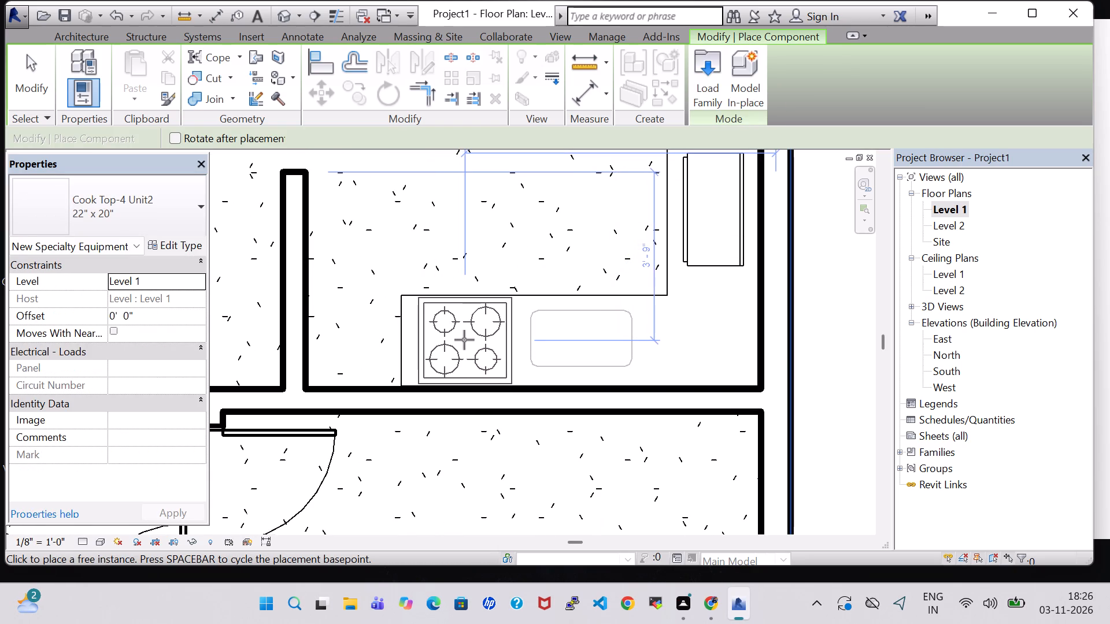
left_click(466, 340)
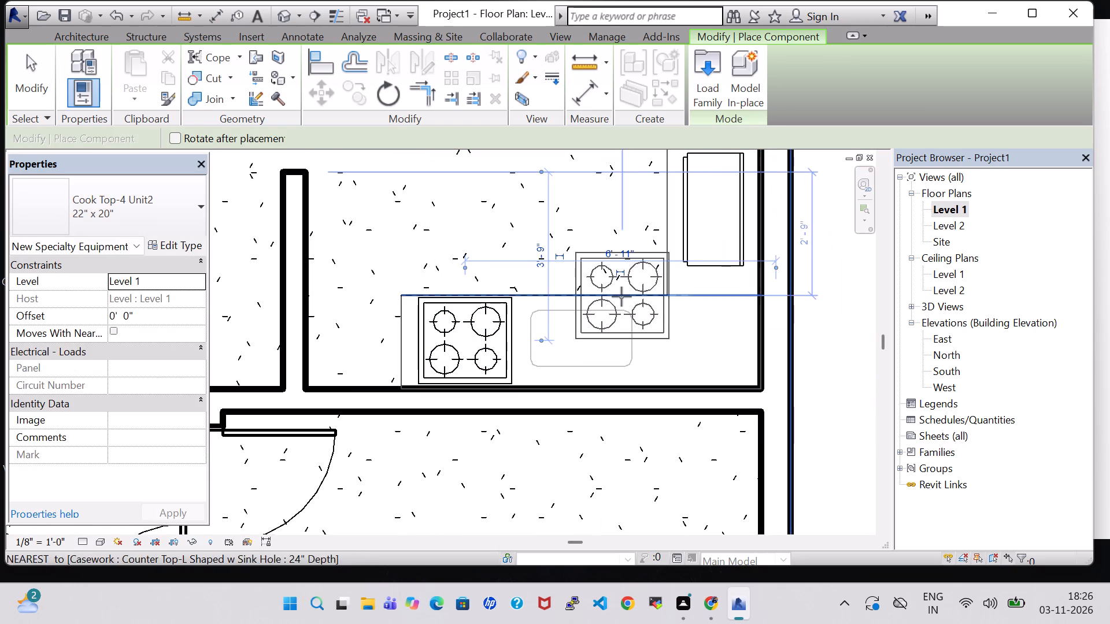
key("Escape")
key("Escape")
In the 3D view, rotate the microwave on the L-shaped counter top 180 degrees so its door faces the kitchen.
left_click(291, 14)
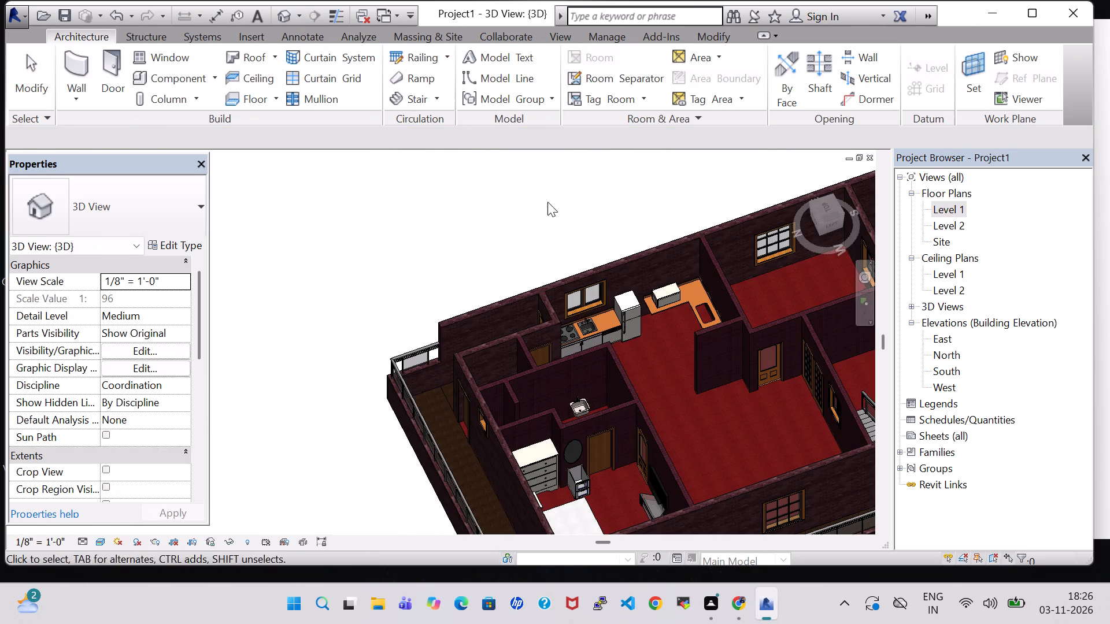
middle_click_drag(691, 416, 758, 419, "shift")
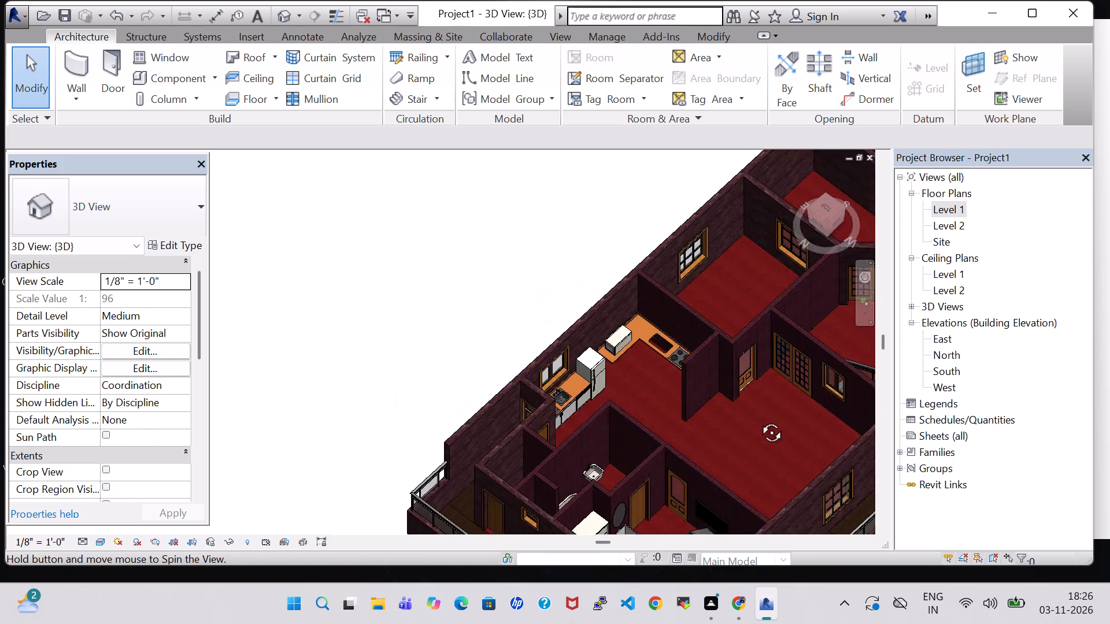
middle_click_drag(758, 419, 831, 395, "shift")
scroll(695, 438, "up", 9)
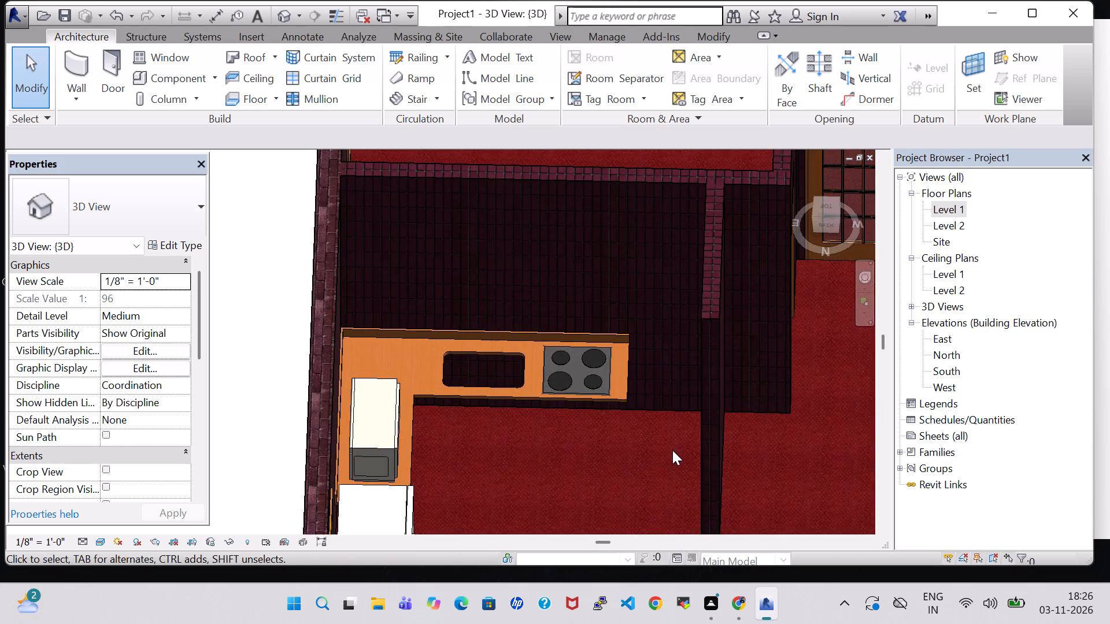
middle_click_drag(645, 462, 573, 424, "shift")
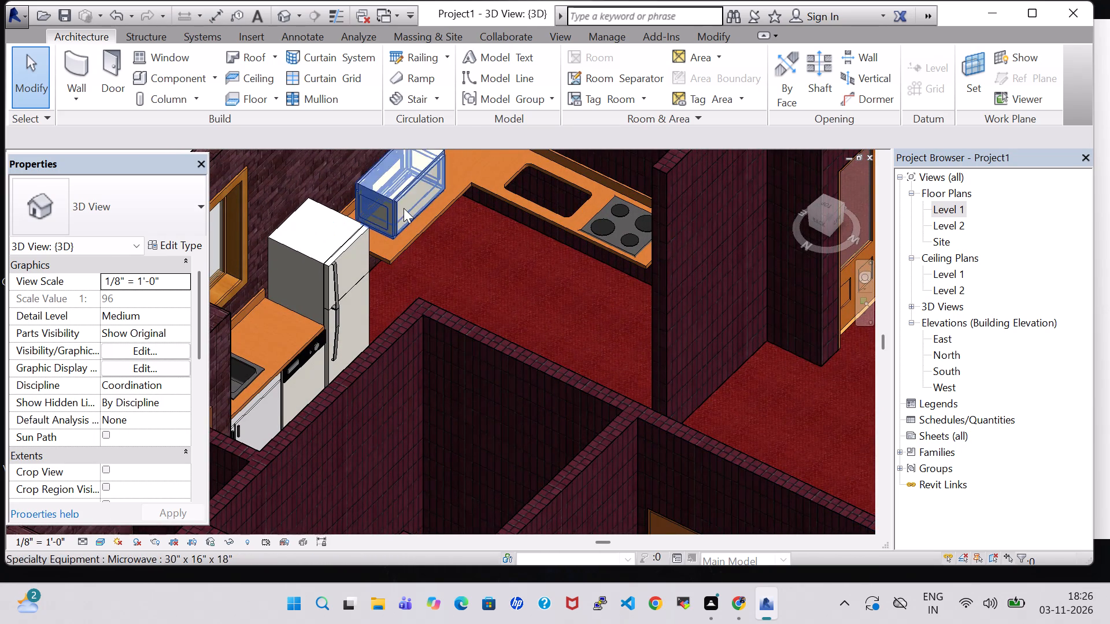
left_click(404, 208)
key("space")
key("space")
left_click(520, 264)
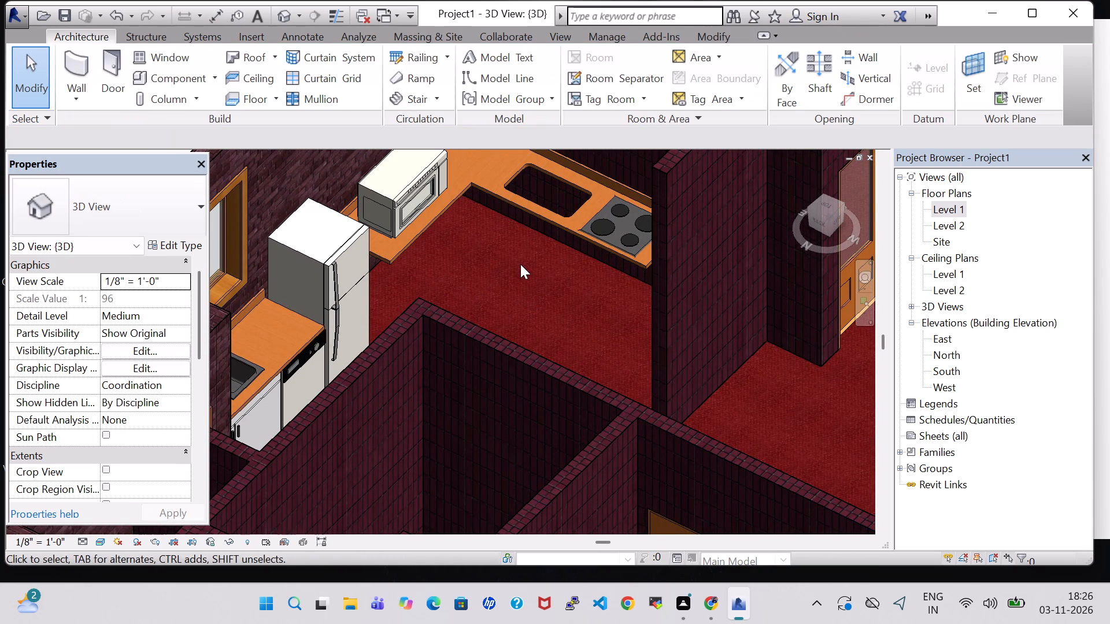
middle_click_drag(520, 265, 547, 252)
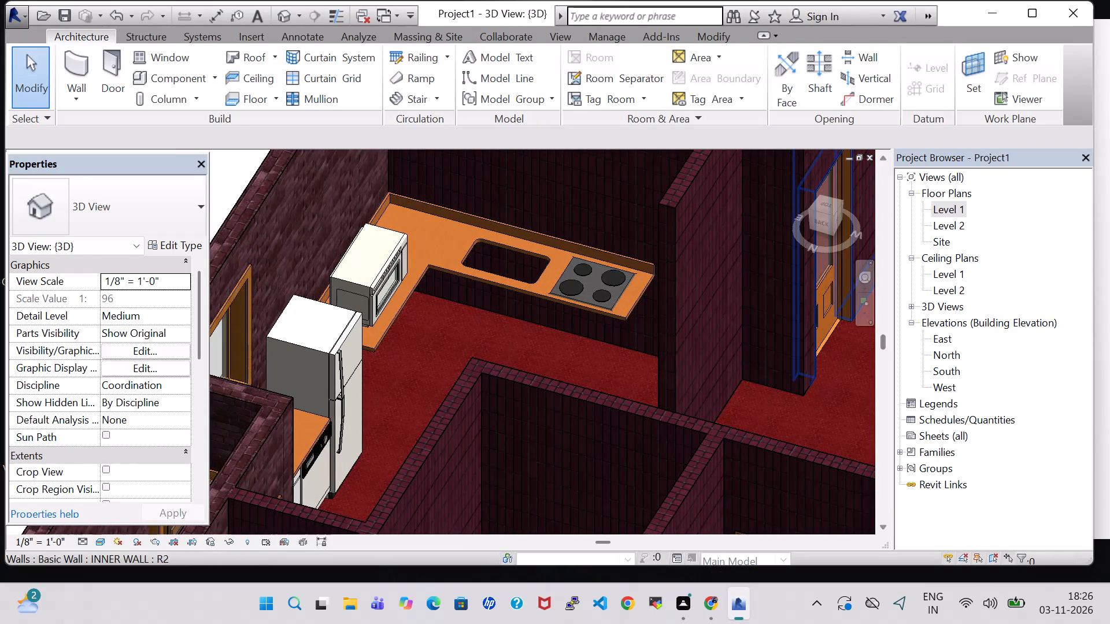
Return to the Level 1 floor plan around the kitchen and dining room.
double_click(950, 205)
scroll(573, 280, "down", 6)
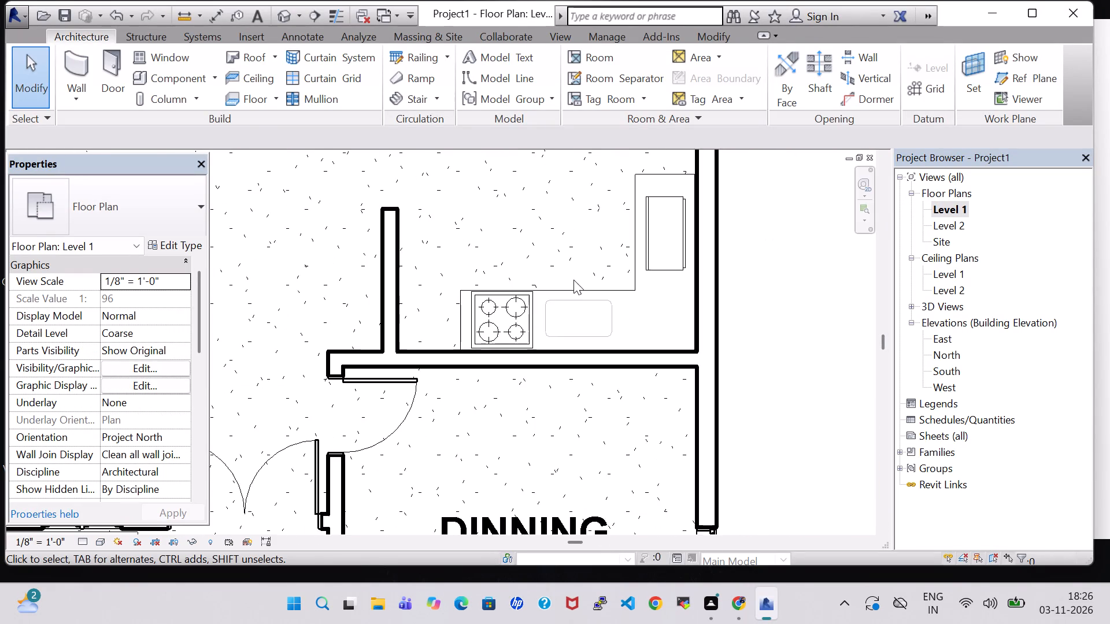
scroll(573, 280, "down", 1)
middle_click_drag(705, 277, 663, 284)
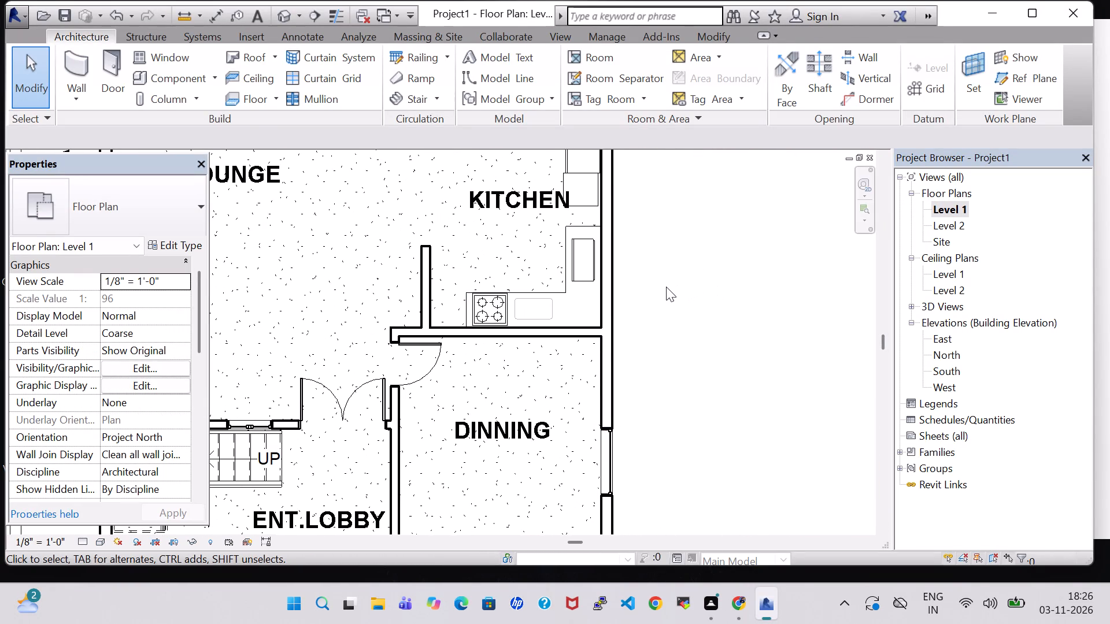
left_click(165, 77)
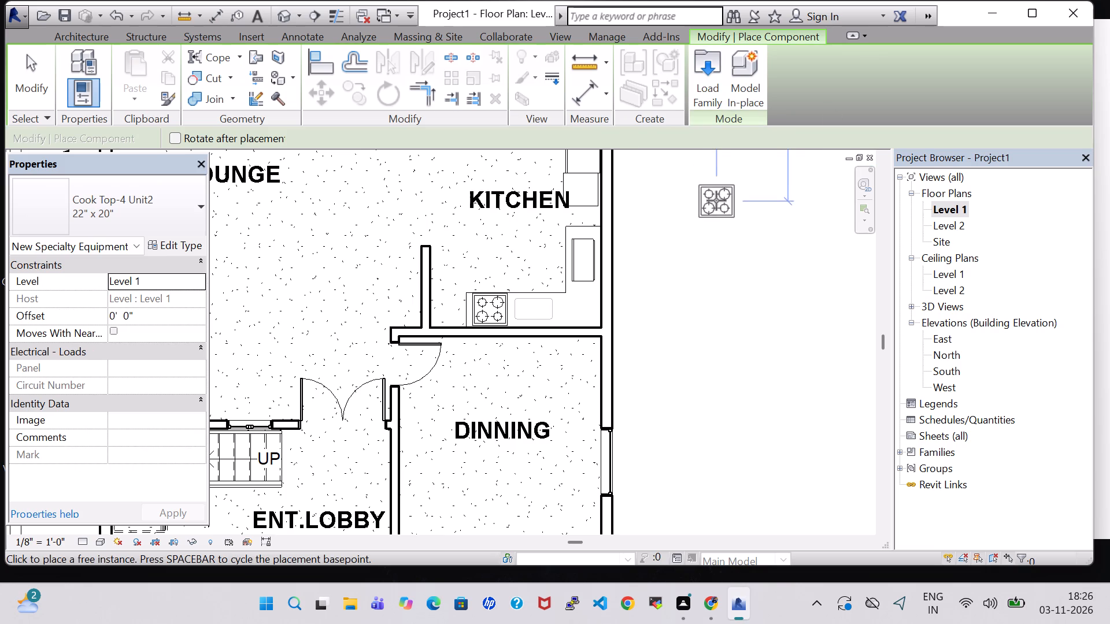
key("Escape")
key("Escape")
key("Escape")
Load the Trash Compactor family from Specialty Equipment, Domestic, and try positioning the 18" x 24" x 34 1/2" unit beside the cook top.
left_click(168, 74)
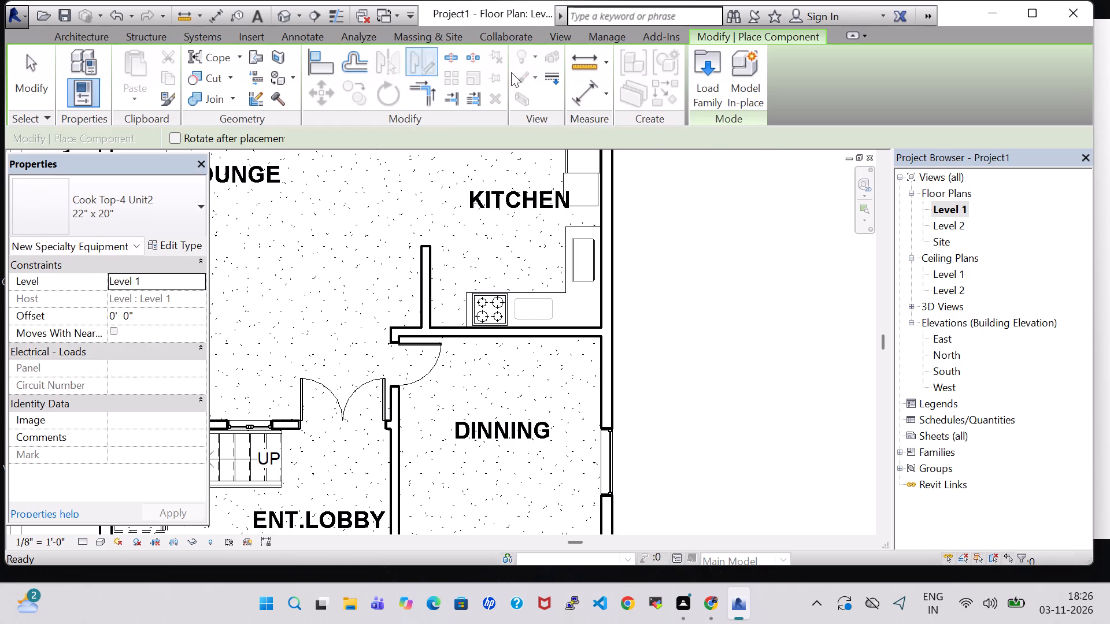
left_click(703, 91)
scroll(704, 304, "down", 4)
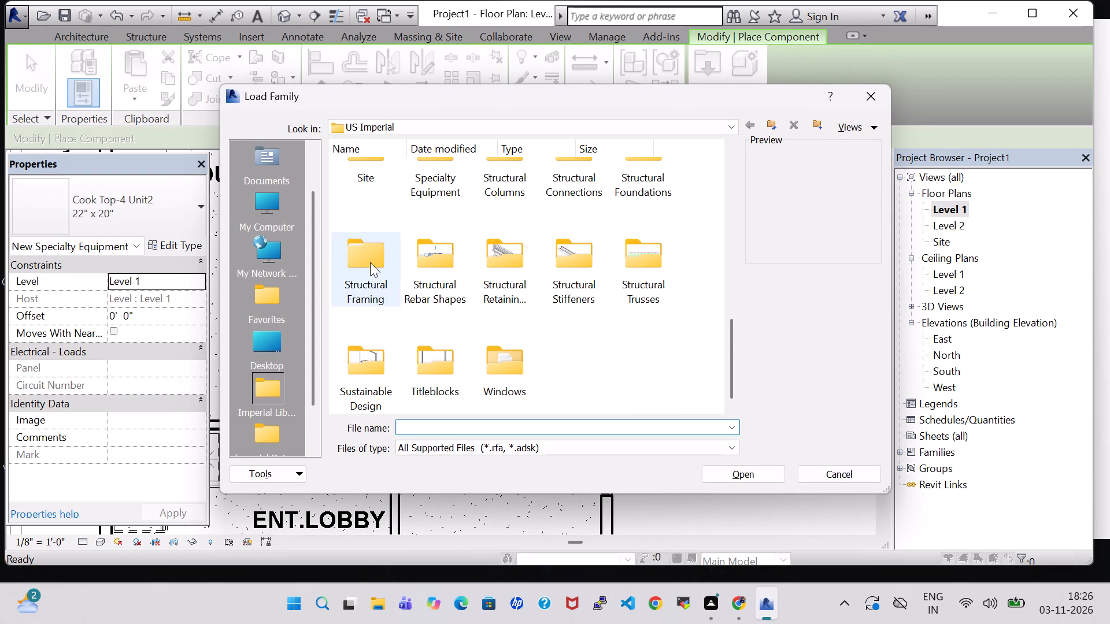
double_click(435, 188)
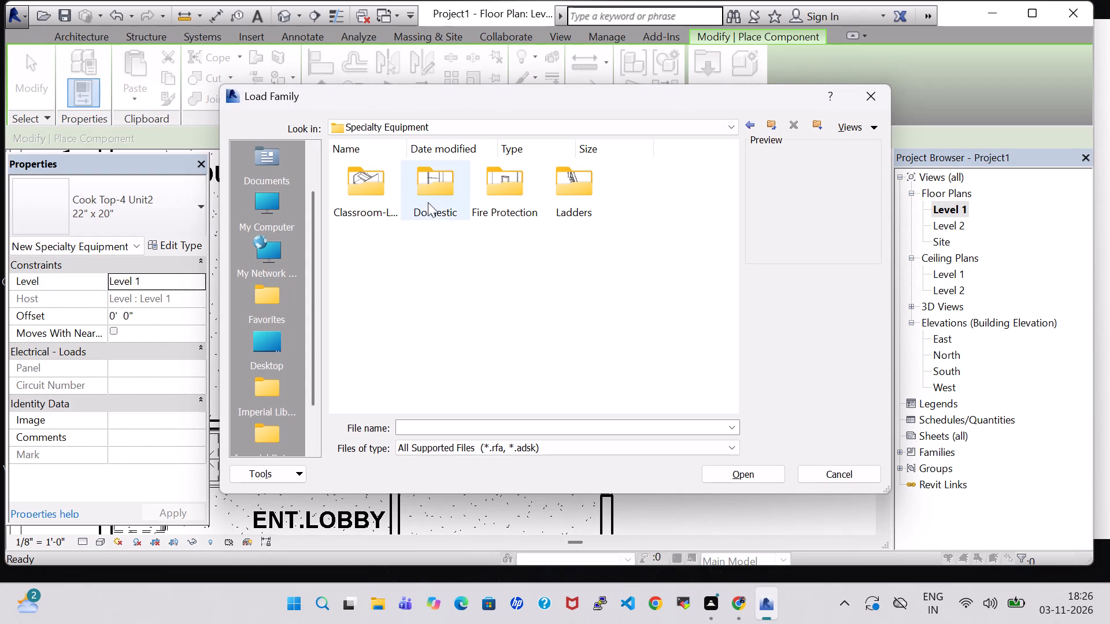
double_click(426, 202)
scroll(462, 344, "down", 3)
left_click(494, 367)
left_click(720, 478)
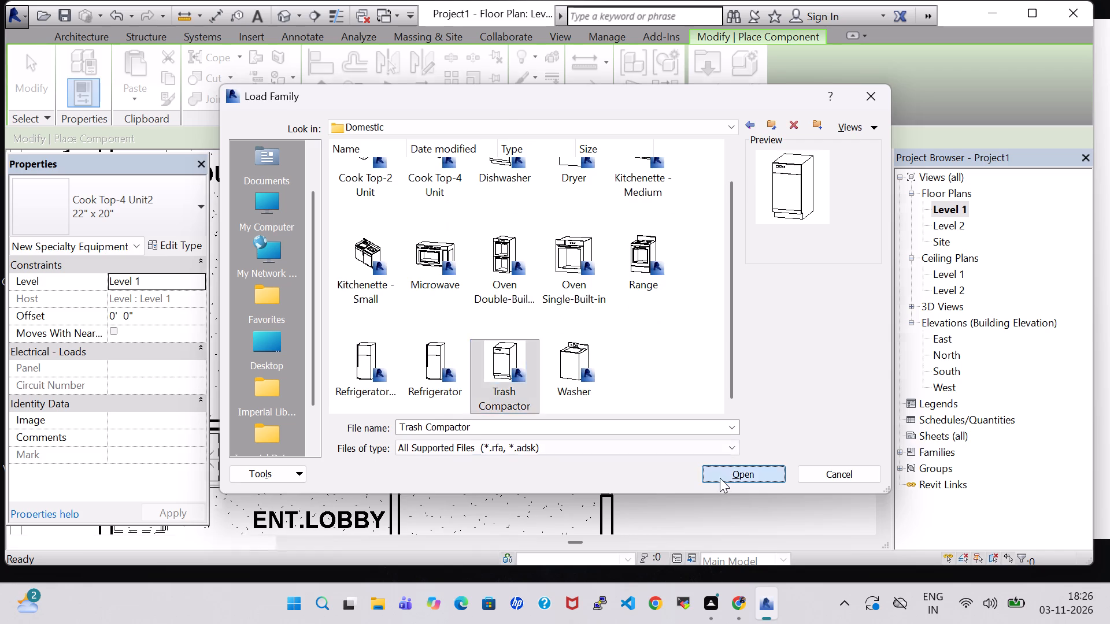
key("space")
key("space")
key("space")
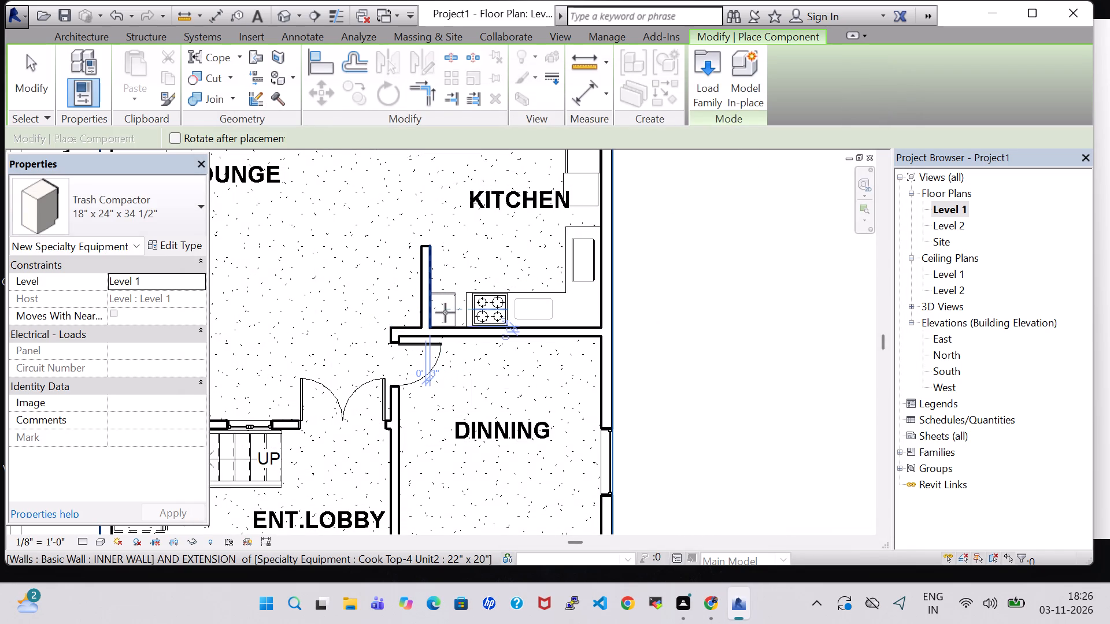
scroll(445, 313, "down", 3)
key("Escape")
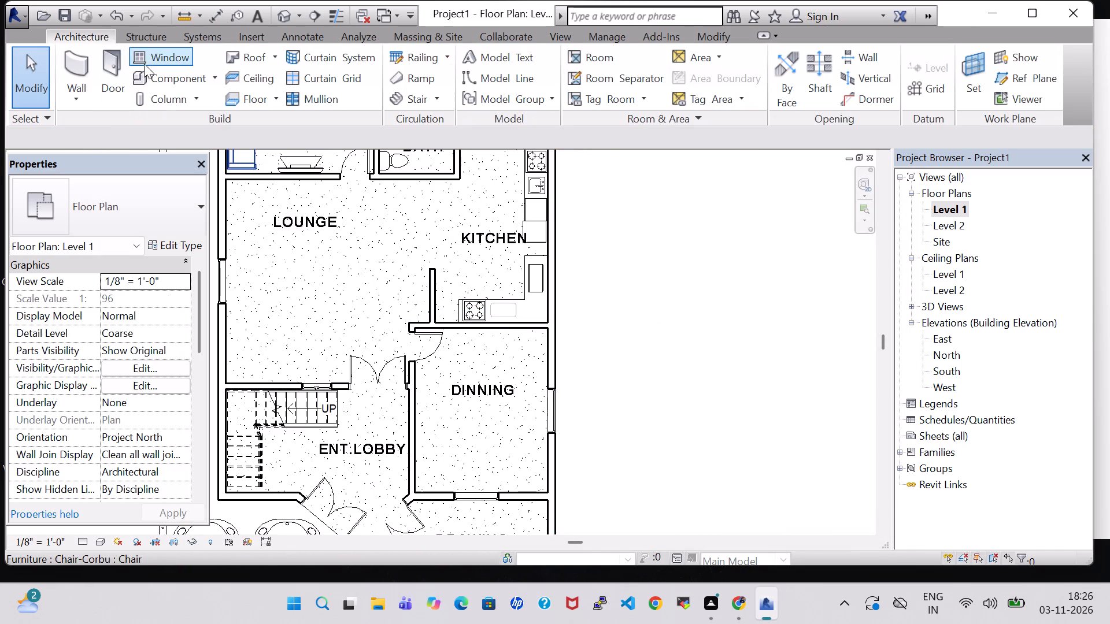
Load the Oven Double-Built-in family from the US Imperial library's Specialty Equipment, Domestic folder.
left_click(164, 73)
left_click(713, 87)
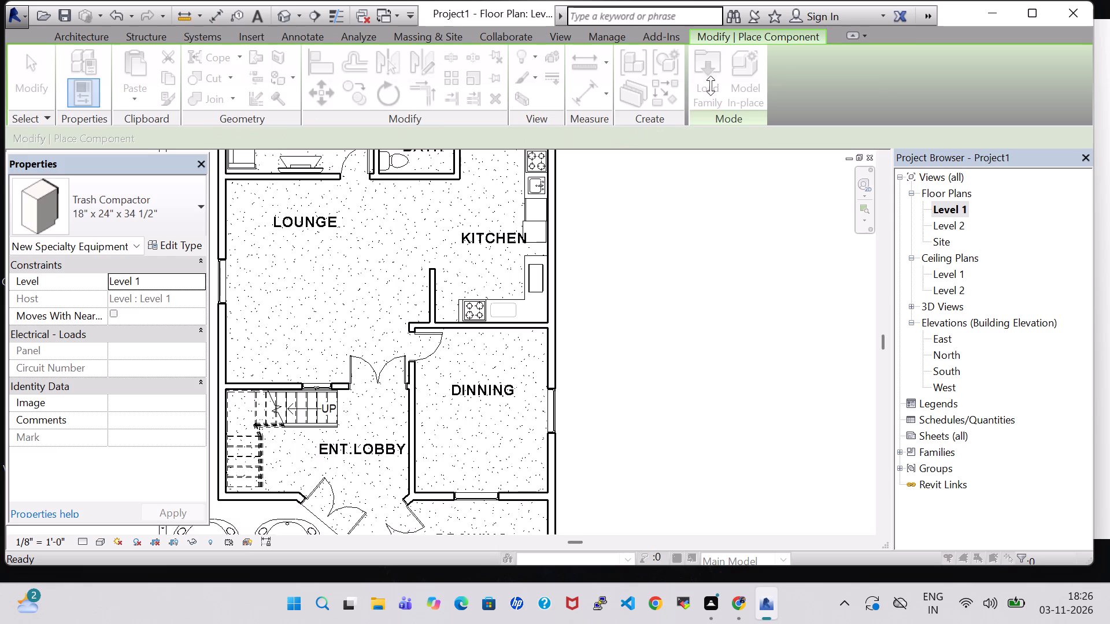
scroll(660, 301, "down", 3)
double_click(457, 246)
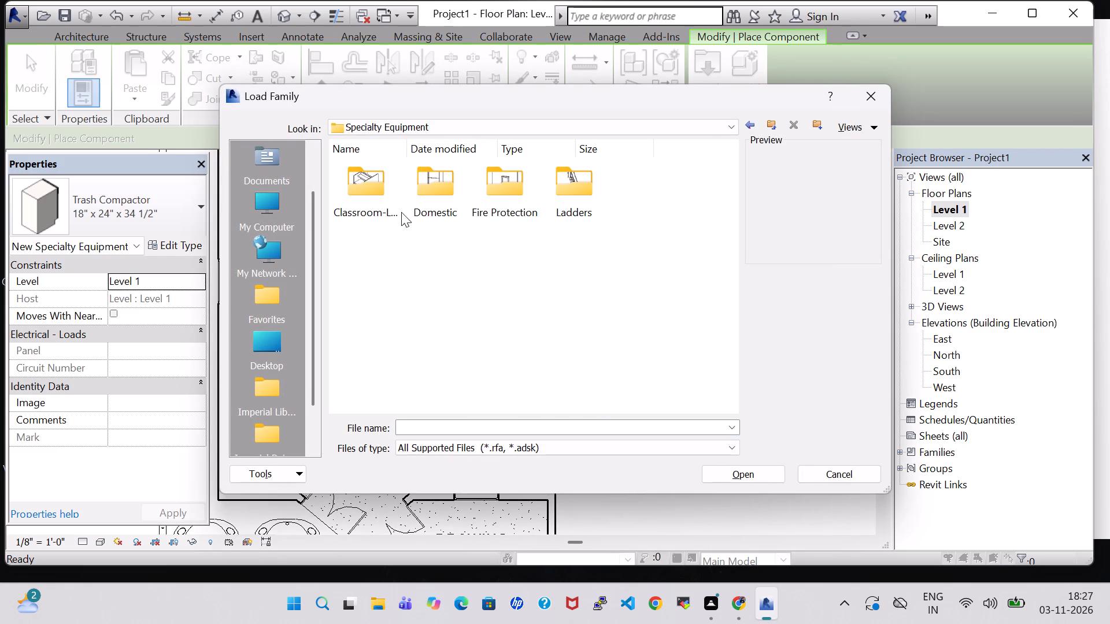
double_click(427, 191)
left_click(507, 306)
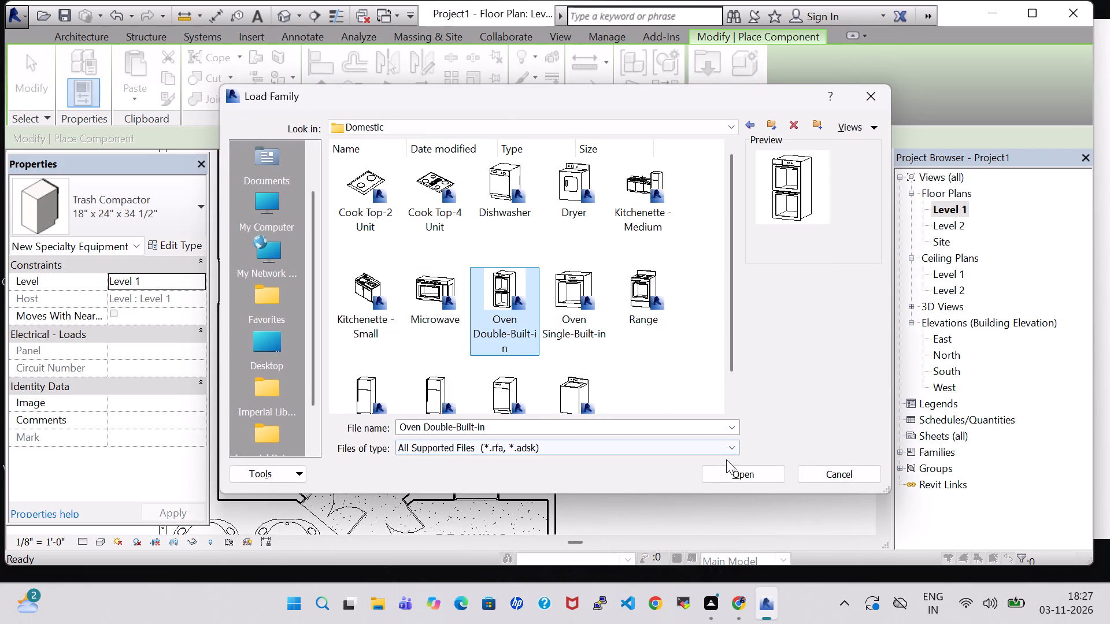
left_click(734, 470)
Rotate the 21 1/2" x 39 1/4" x 21" double oven and place it between the kitchen's short partition wall and the L-shaped counter top.
key("space")
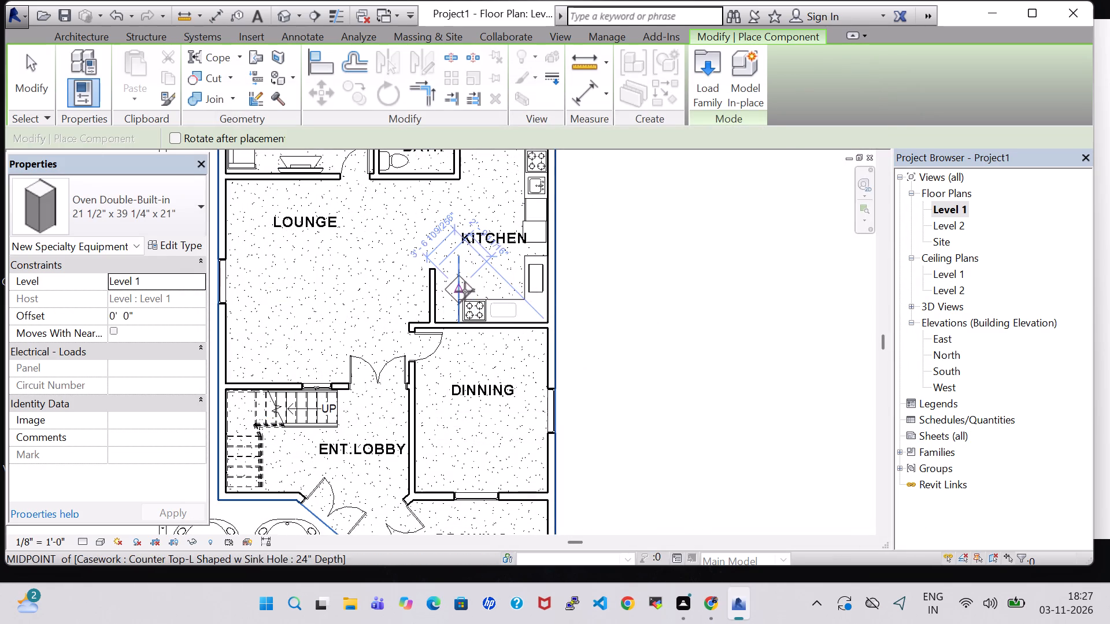
key("space")
scroll(457, 291, "up", 1)
key("space")
scroll(452, 291, "up", 5)
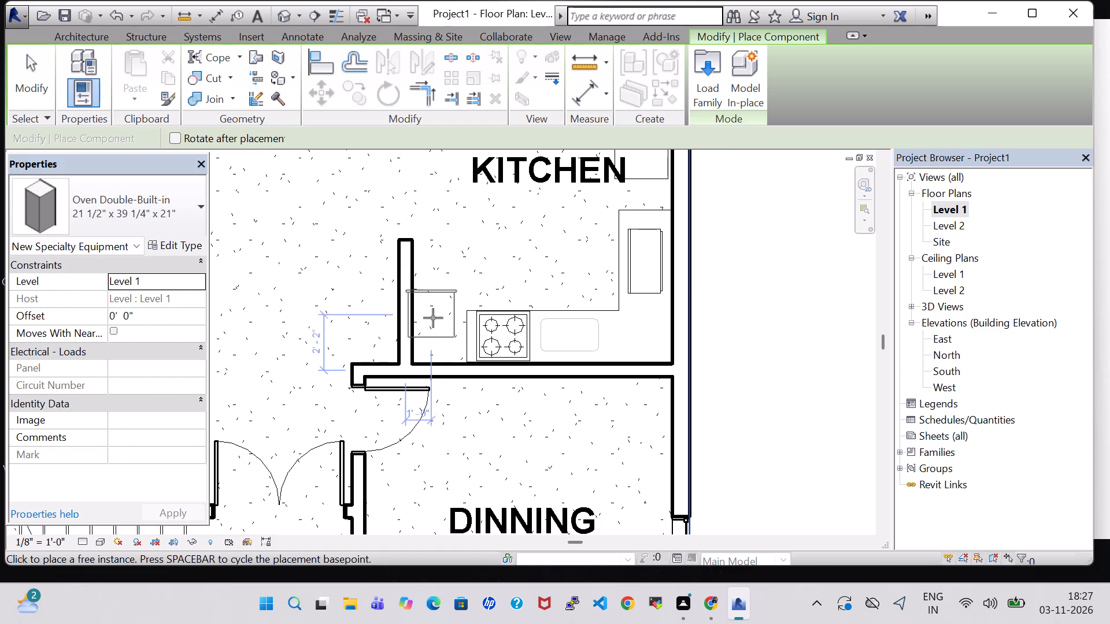
left_click(440, 340)
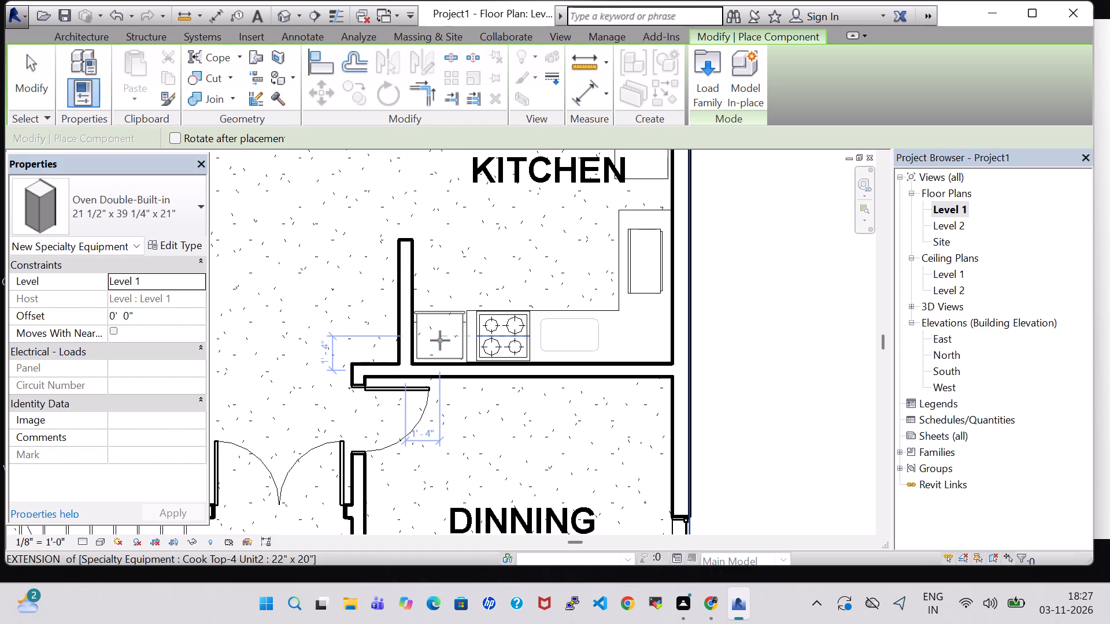
key("Escape")
key("Escape")
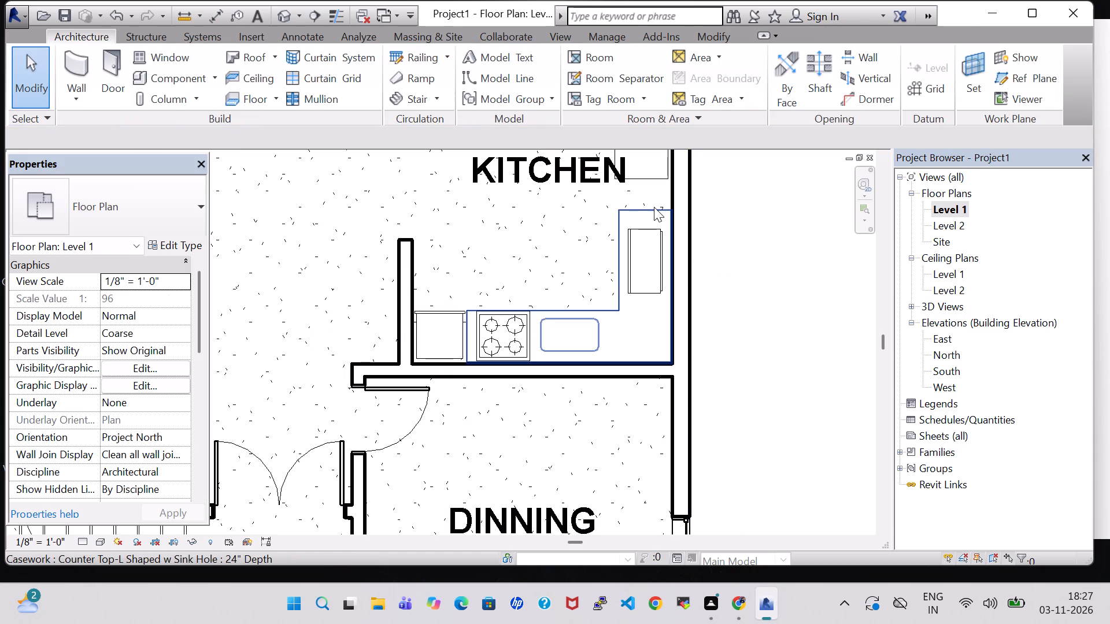
left_click(795, 288)
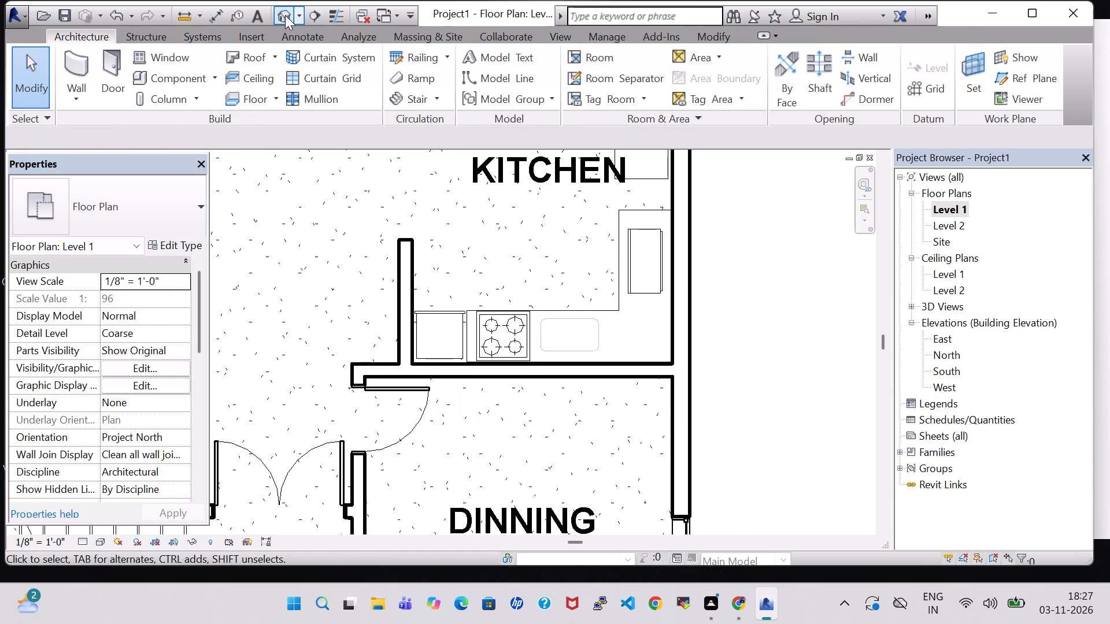
Examine the double oven, cook top and other kitchen appliances from several angles in the 3D view.
left_click(285, 15)
scroll(603, 306, "down", 1)
middle_click_drag(528, 347, 541, 347, "shift")
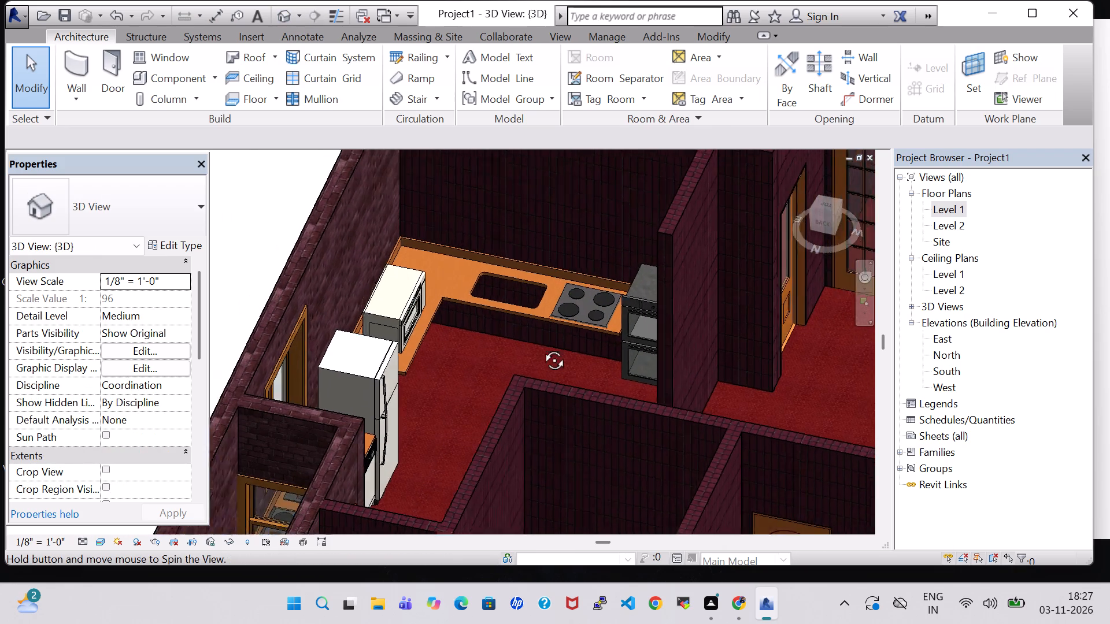
middle_click_drag(541, 347, 569, 289, "shift")
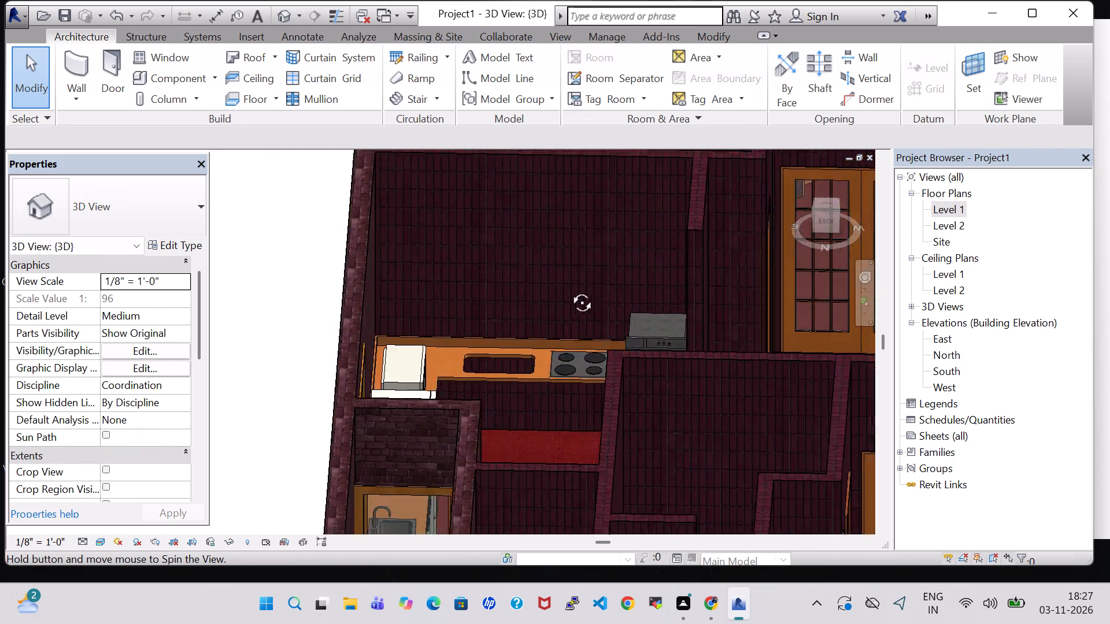
middle_click_drag(569, 289, 539, 332, "shift")
middle_click_drag(447, 336, 447, 338, "shift")
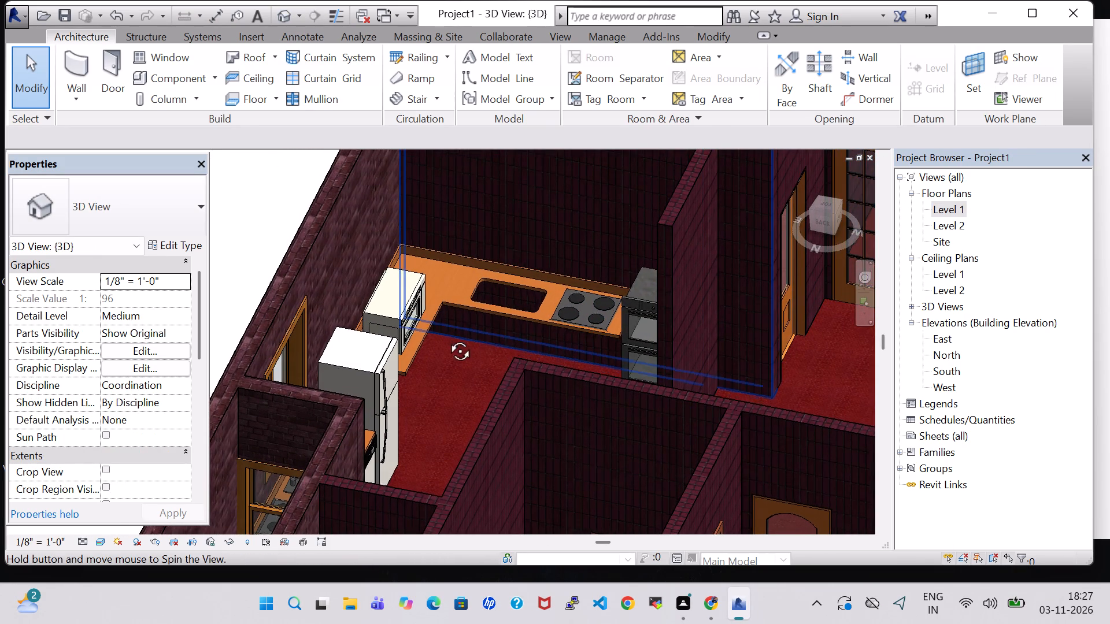
middle_click_drag(447, 338, 287, 360, "shift")
middle_click_drag(542, 237, 514, 414)
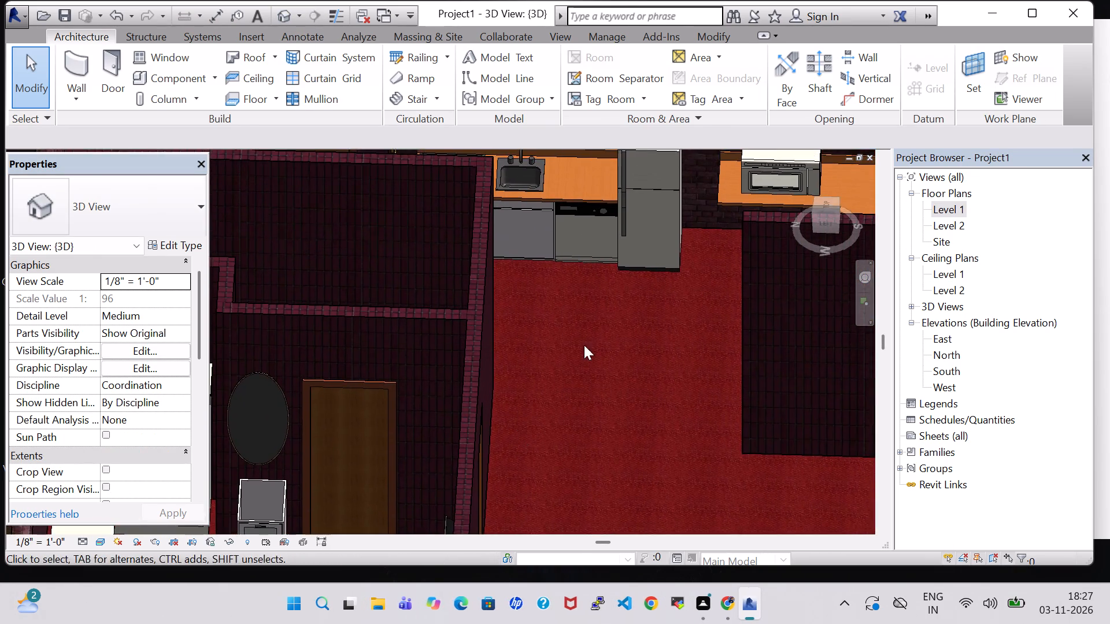
middle_click_drag(619, 309, 550, 337, "shift")
middle_click_drag(789, 191, 576, 458)
middle_click_drag(593, 419, 552, 400, "shift")
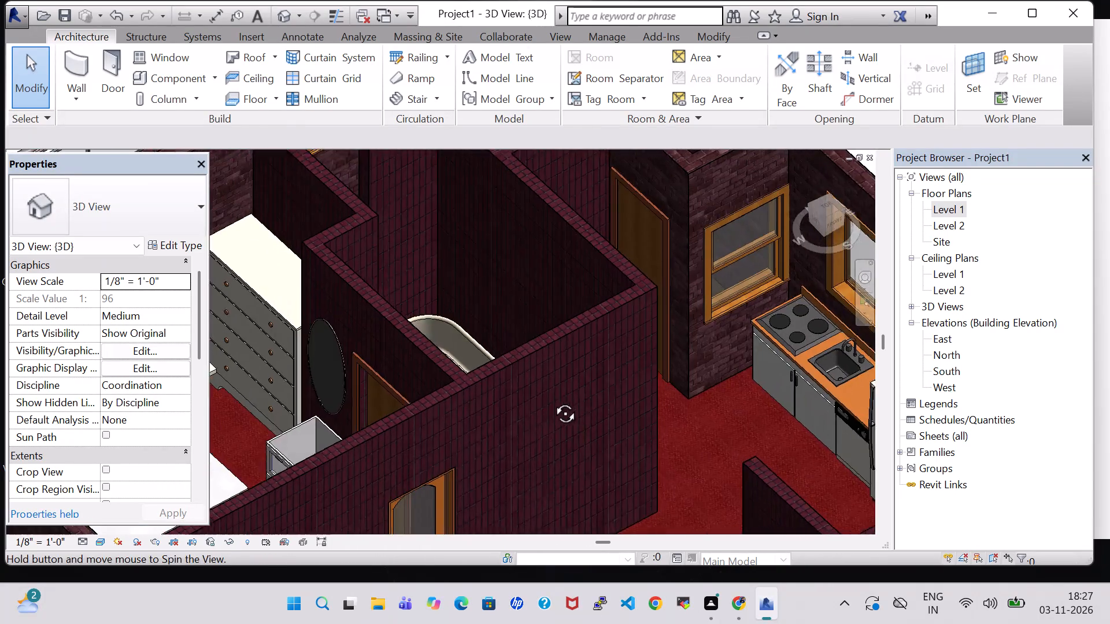
middle_click_drag(552, 400, 535, 415, "shift")
scroll(552, 400, "down", 1, "shift")
Return to the Level 1 floor plan.
double_click(952, 213)
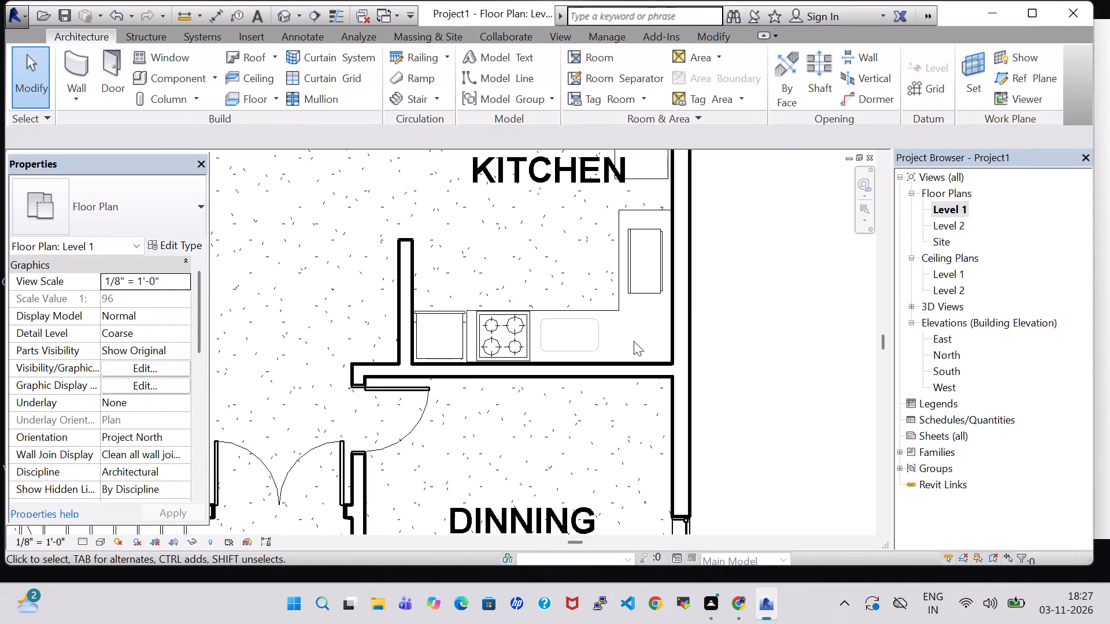
Nudge the KITCHEN room tag slightly toward the lounge and down, clear of the kitchen appliances.
scroll(634, 341, "down", 5)
middle_click_drag(734, 299, 695, 362)
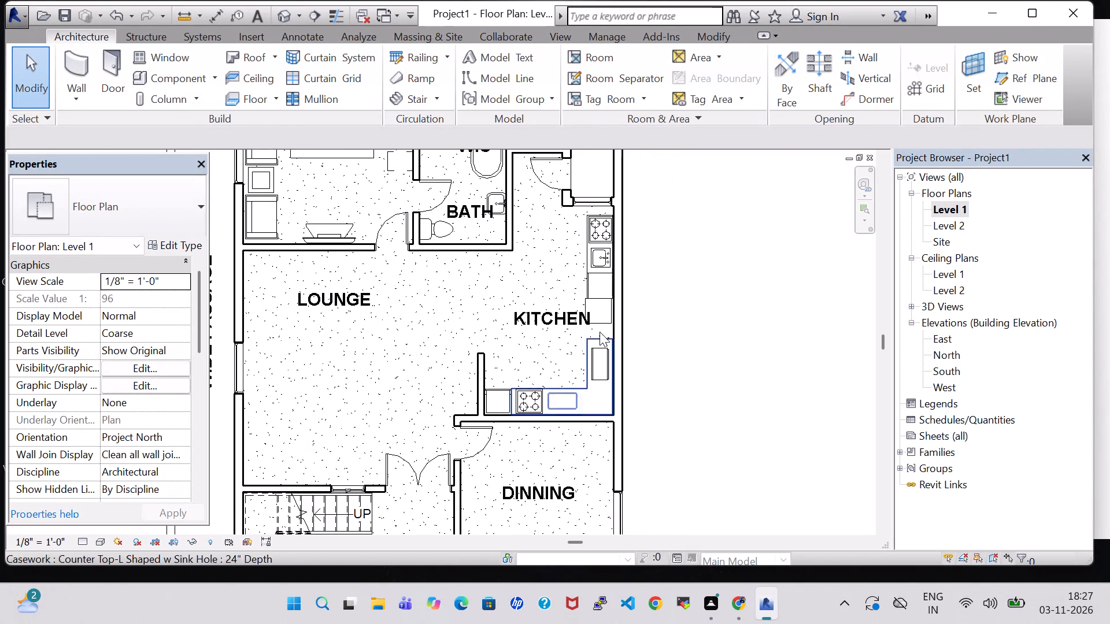
left_click(570, 318)
key("Left")
key("Left")
key("Left")
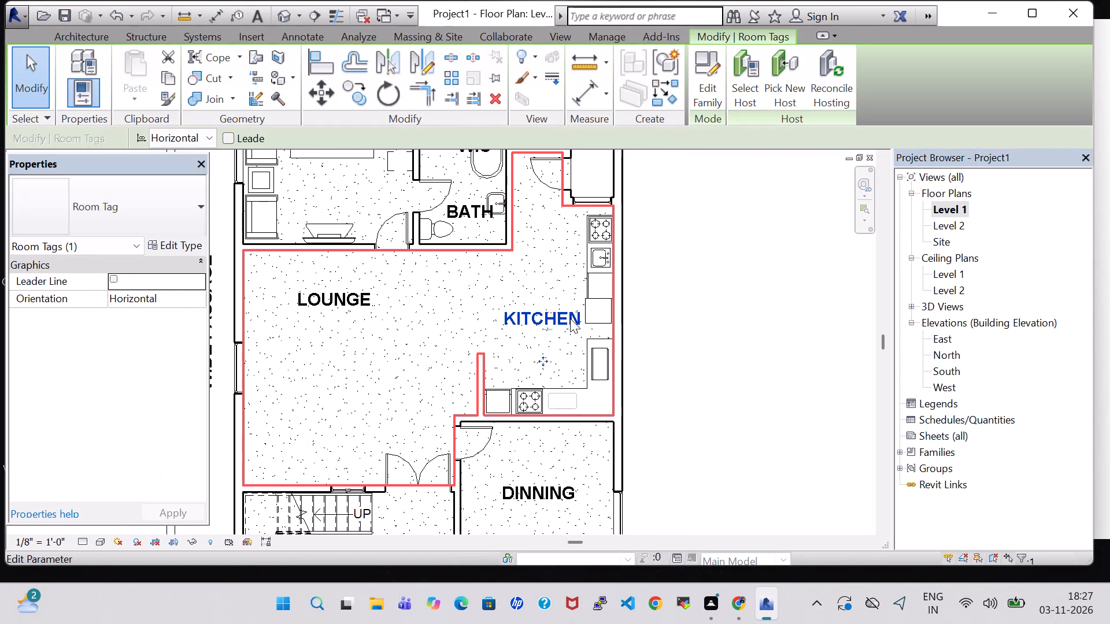
key("Left")
key("Down")
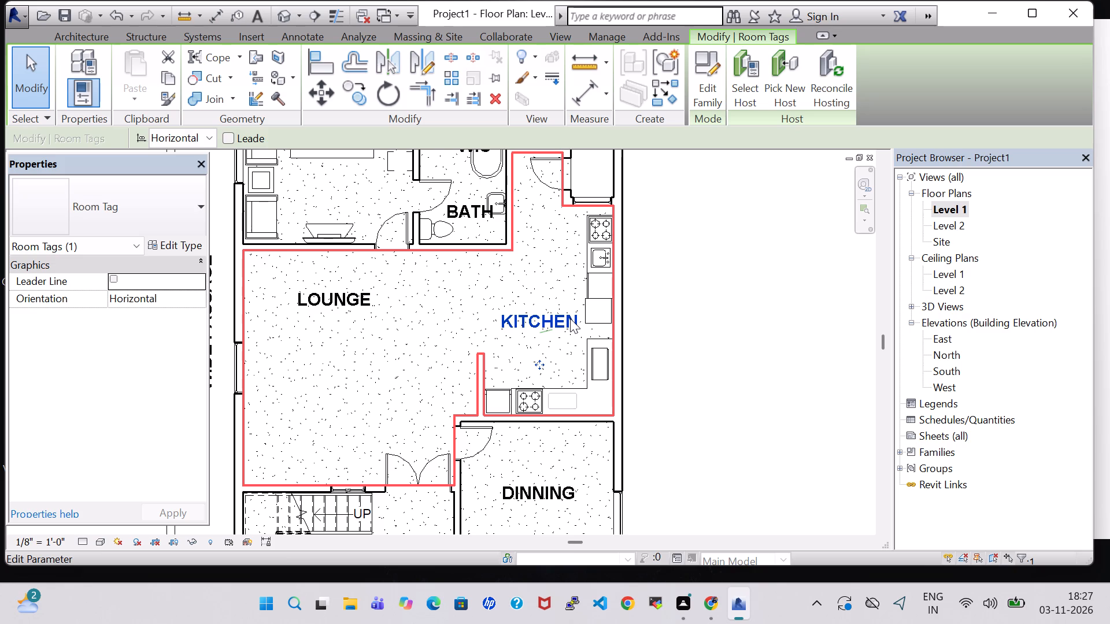
left_click(699, 339)
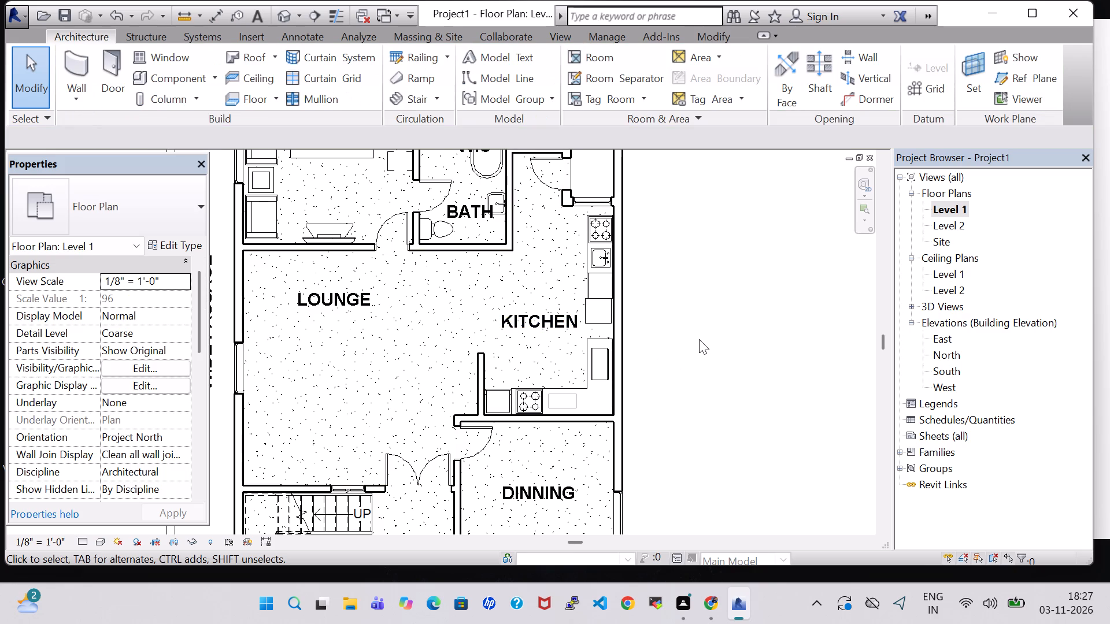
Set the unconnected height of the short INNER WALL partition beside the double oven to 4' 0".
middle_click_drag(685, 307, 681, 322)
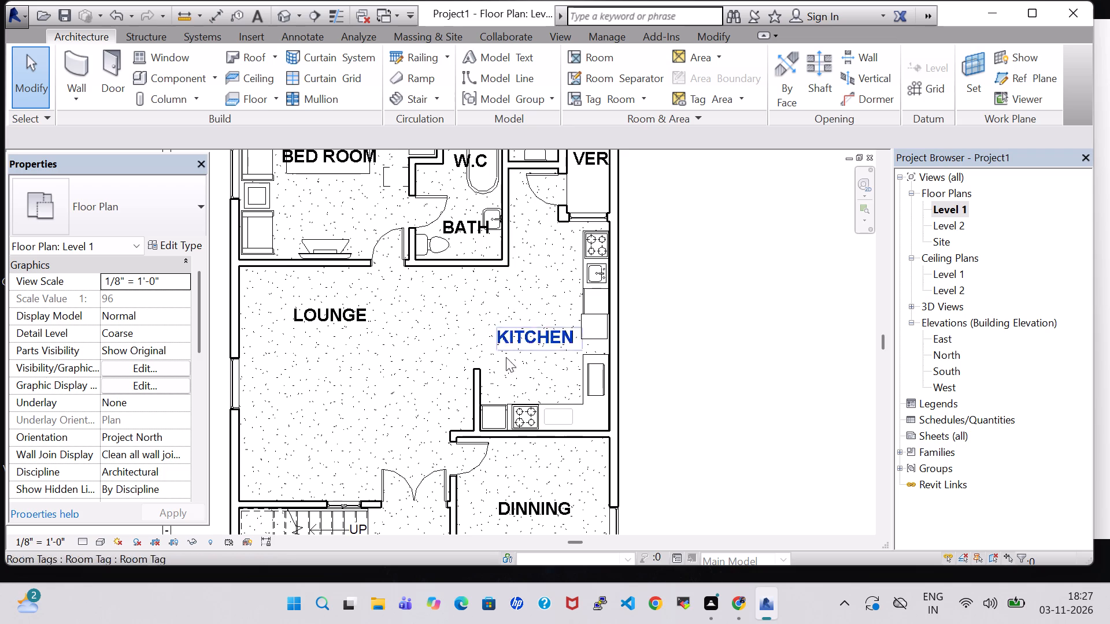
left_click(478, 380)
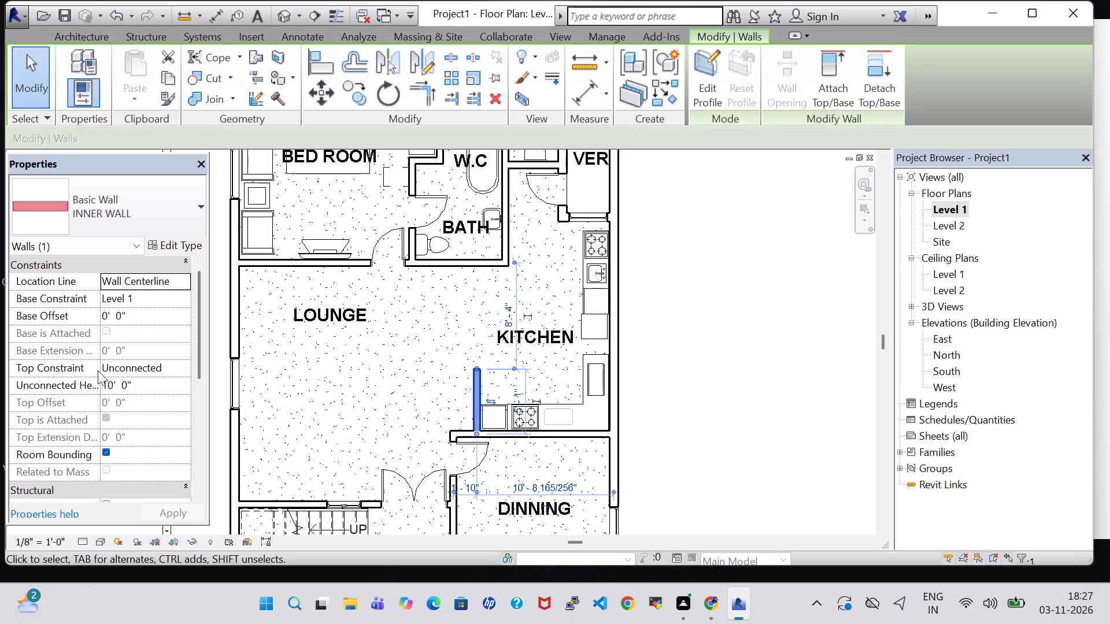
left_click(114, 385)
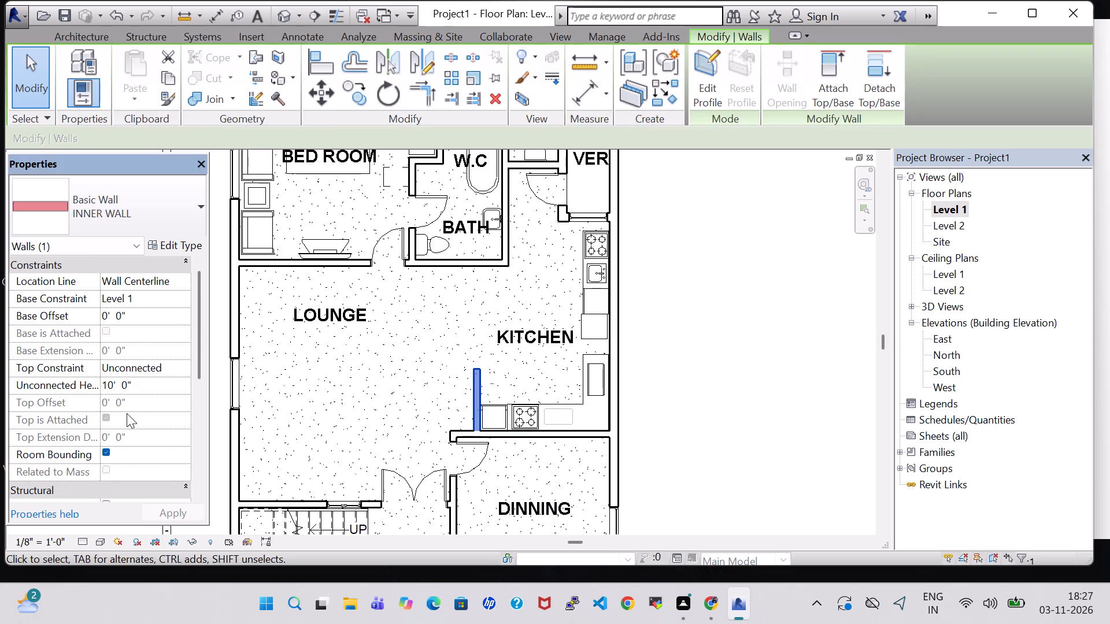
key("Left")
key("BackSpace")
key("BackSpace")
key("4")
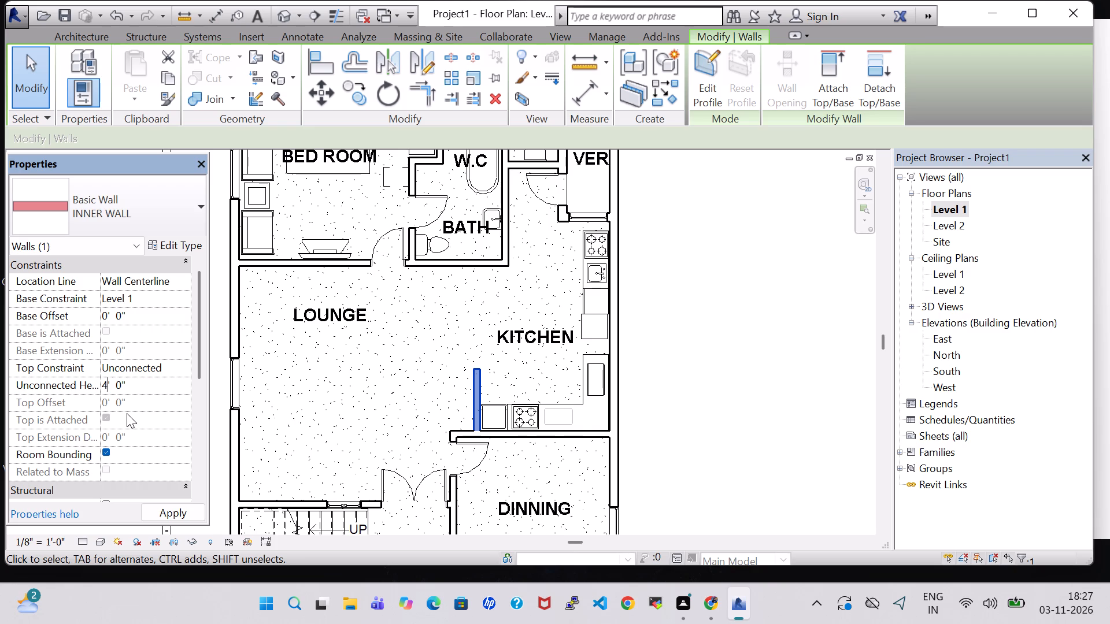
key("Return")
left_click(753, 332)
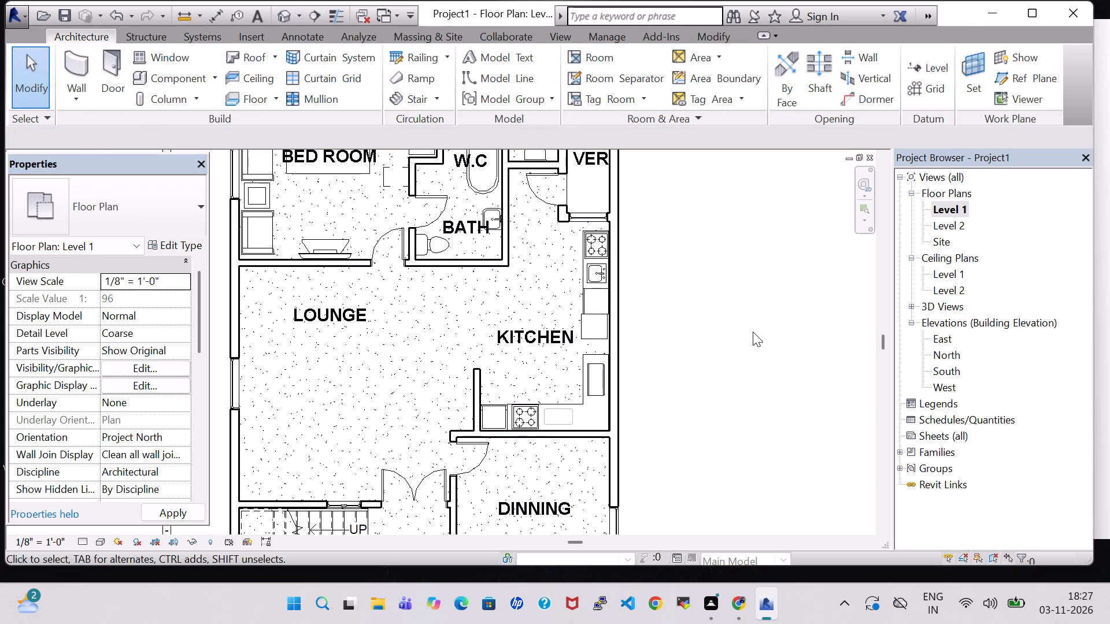
Delete the short kitchen partition wall beside the double oven in the 3D view.
left_click(287, 8)
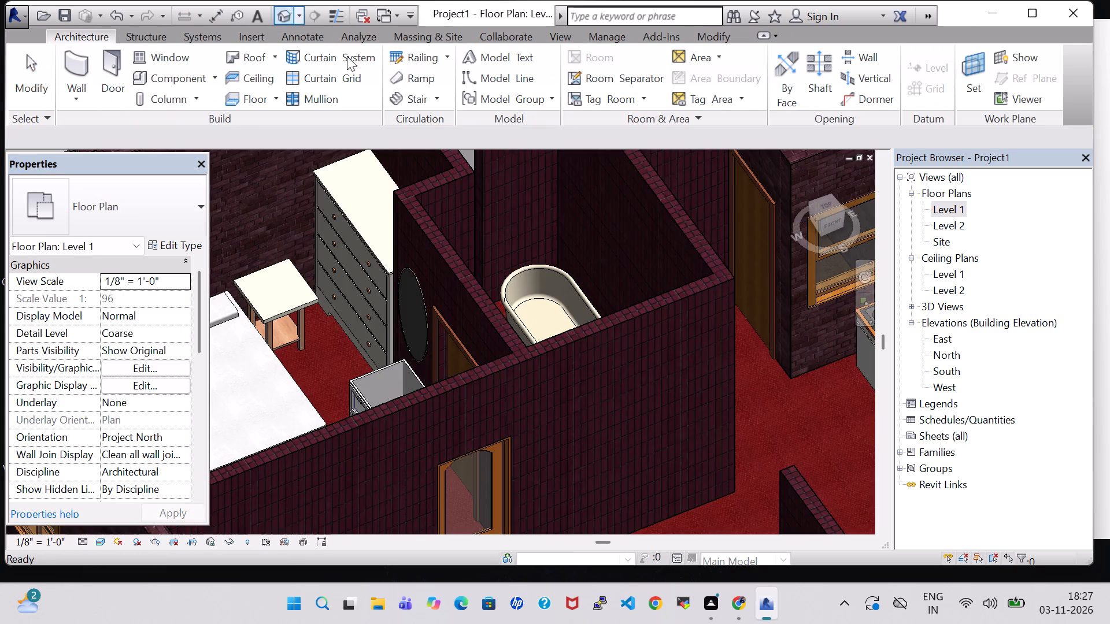
scroll(642, 313, "down", 8)
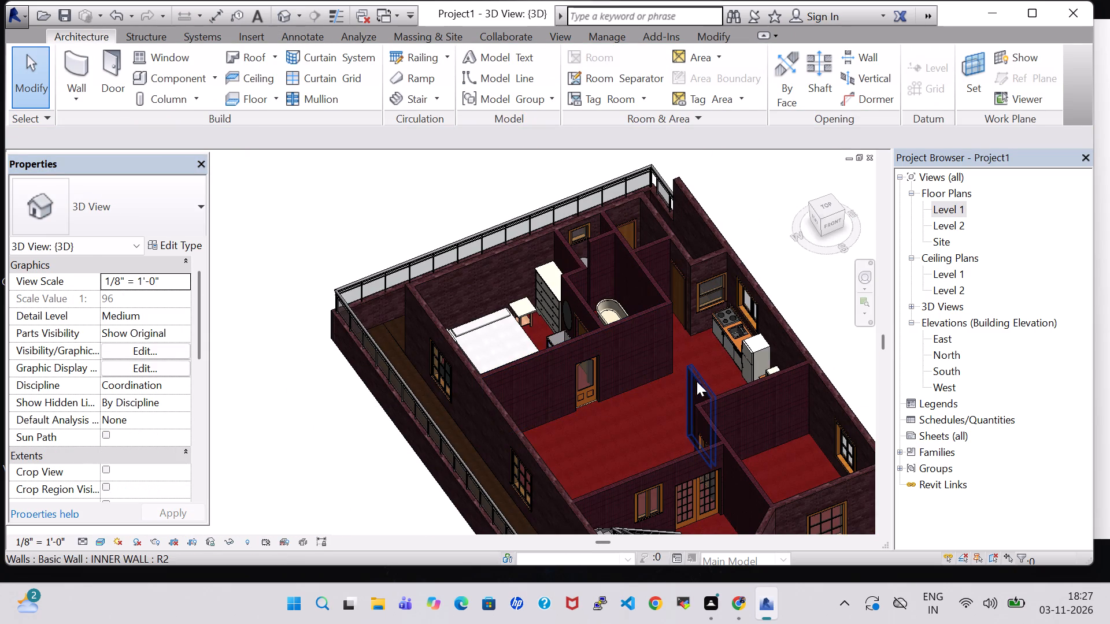
middle_click_drag(580, 432, 724, 366, "shift")
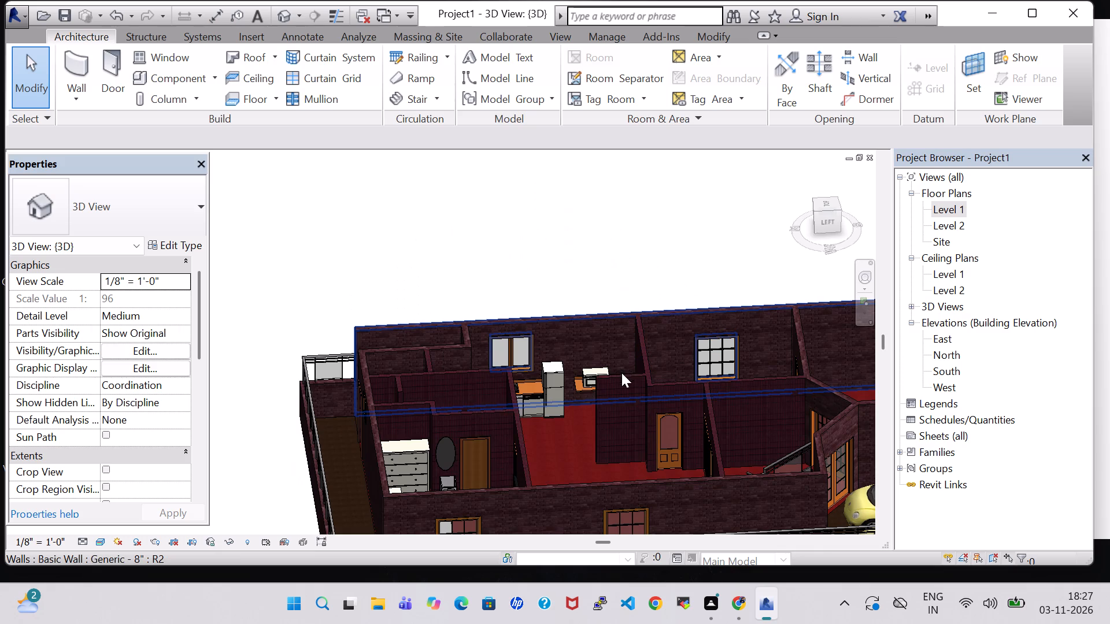
left_click(621, 380)
key("Delete")
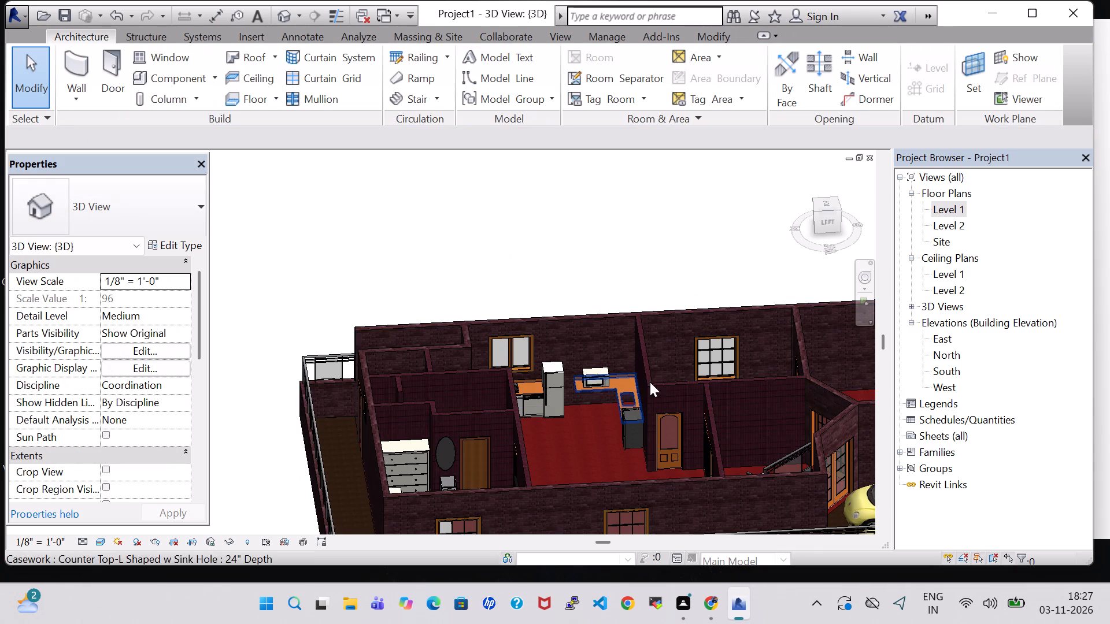
On the Level 1 plan, draw a Generic - 8" wall about 6' 10" long beside the double oven, running up from the kitchen-dining wall.
double_click(948, 204)
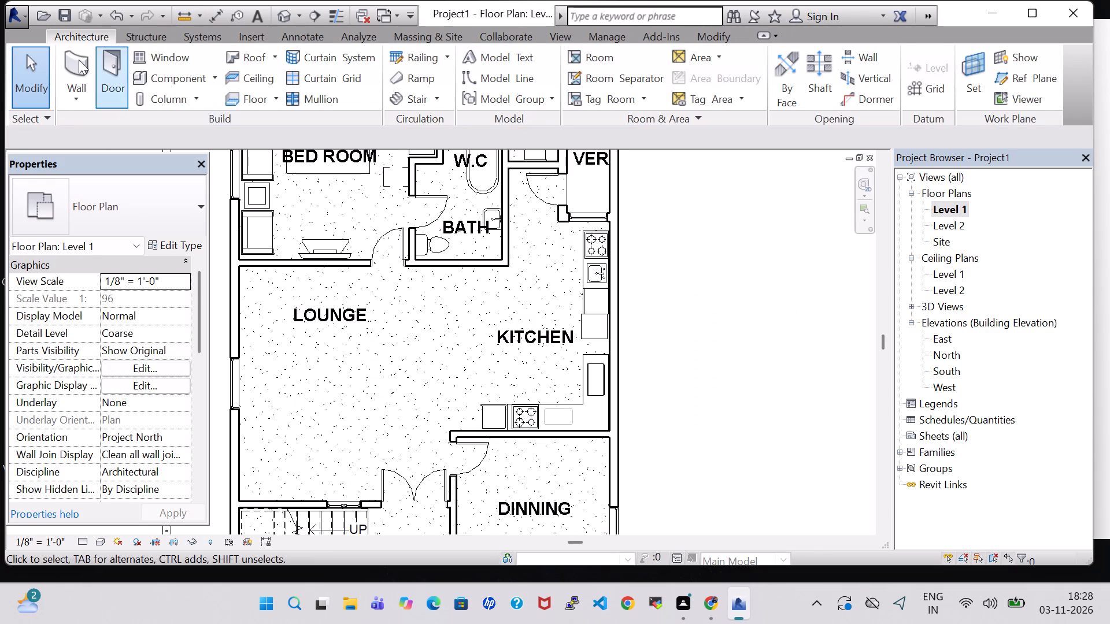
left_click(68, 63)
scroll(456, 410, "up", 5)
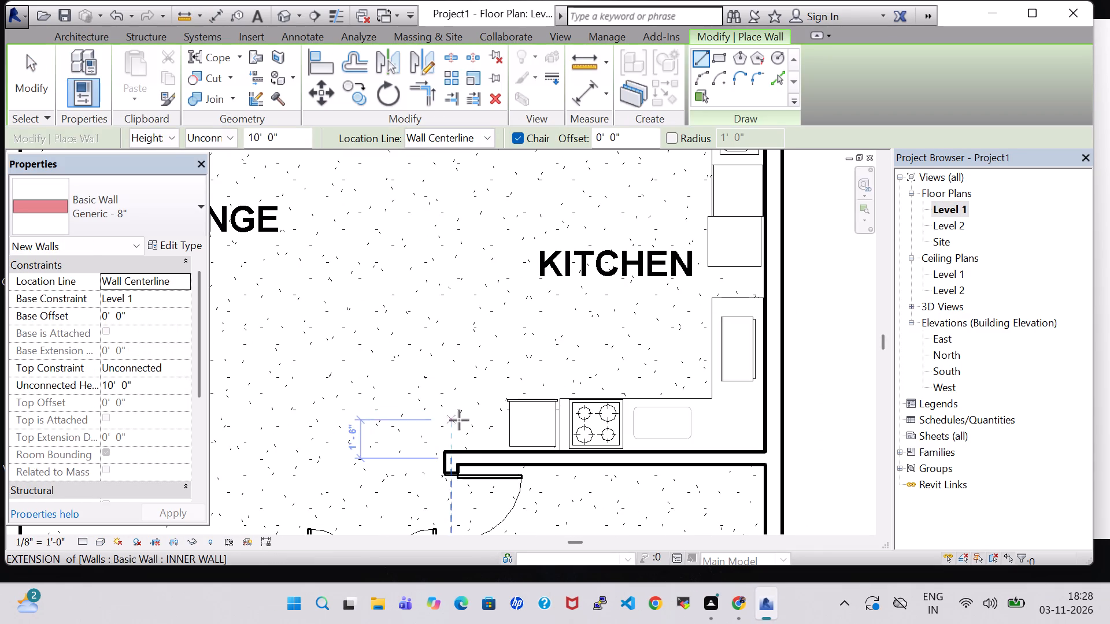
scroll(491, 411, "down", 4)
left_click(489, 431)
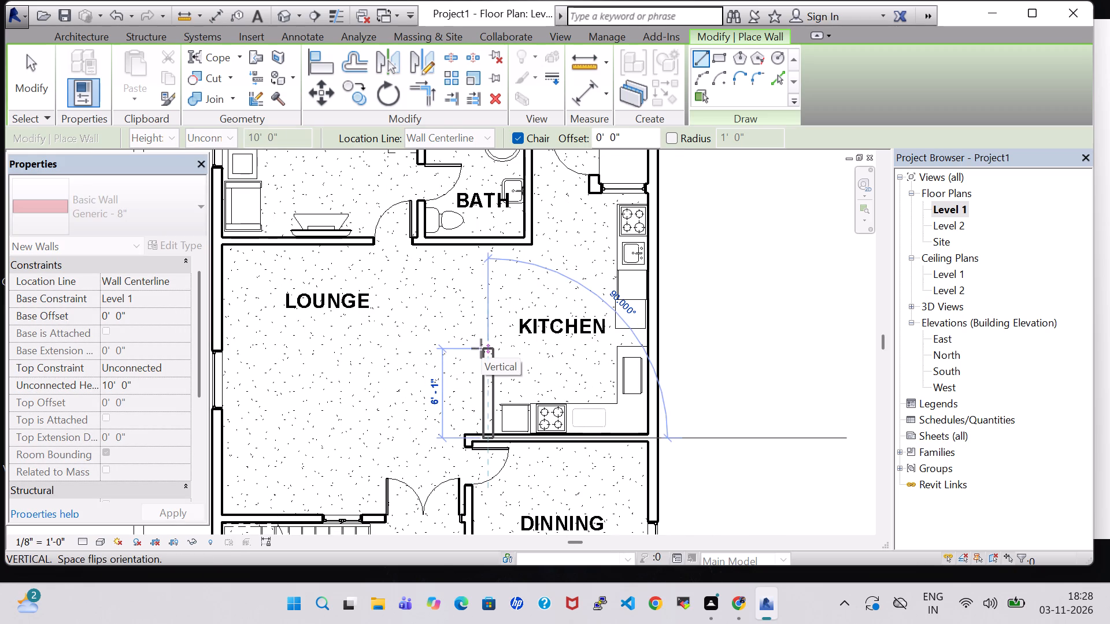
left_click(482, 338)
key("Escape")
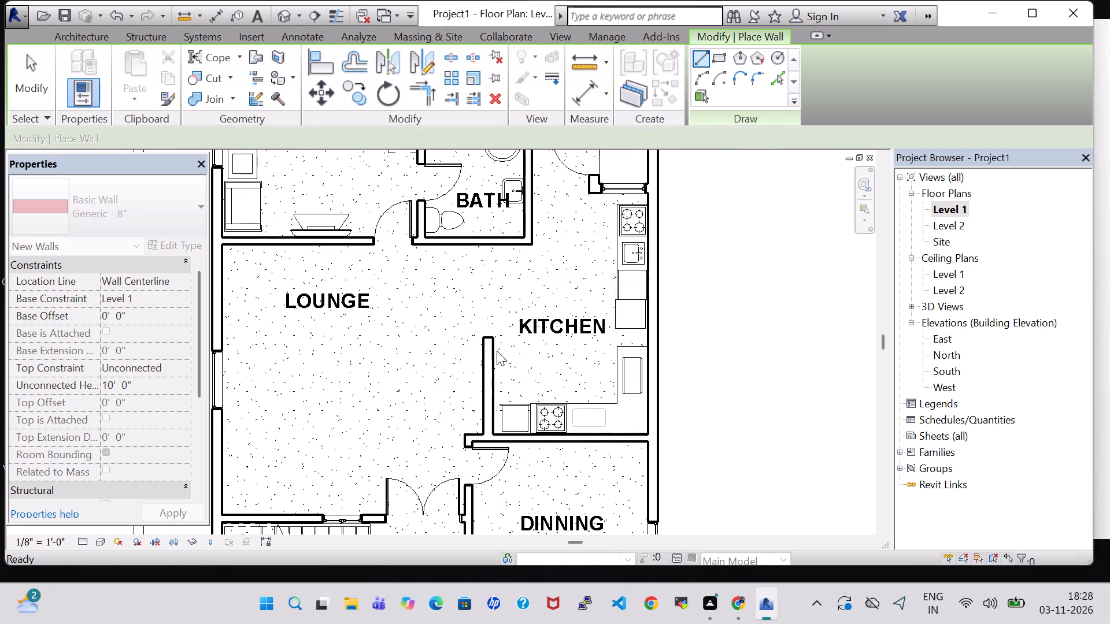
key("Escape")
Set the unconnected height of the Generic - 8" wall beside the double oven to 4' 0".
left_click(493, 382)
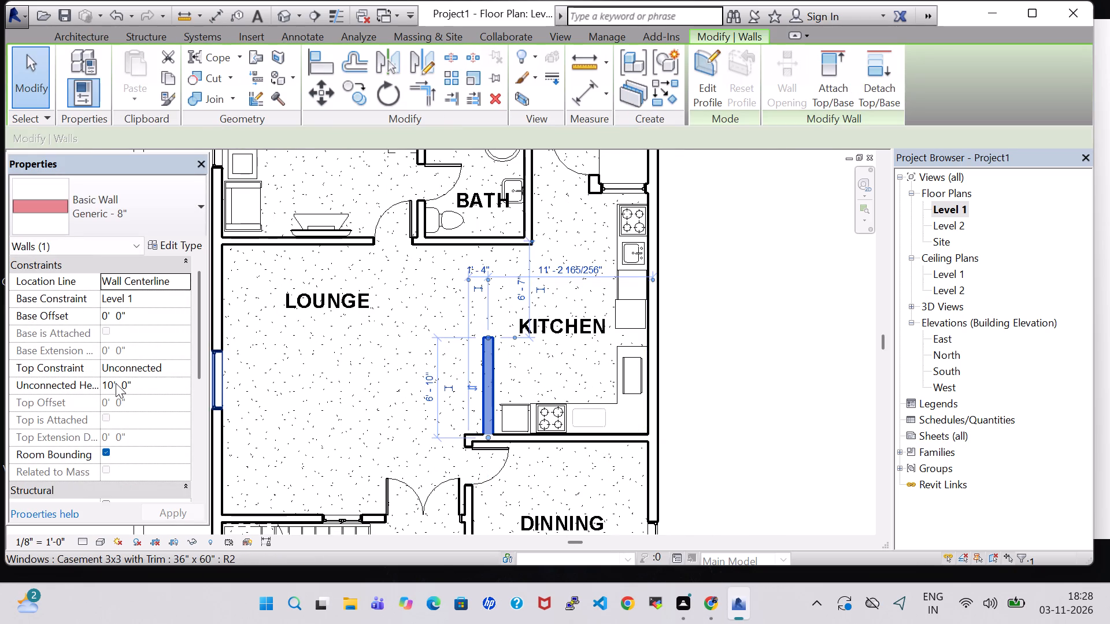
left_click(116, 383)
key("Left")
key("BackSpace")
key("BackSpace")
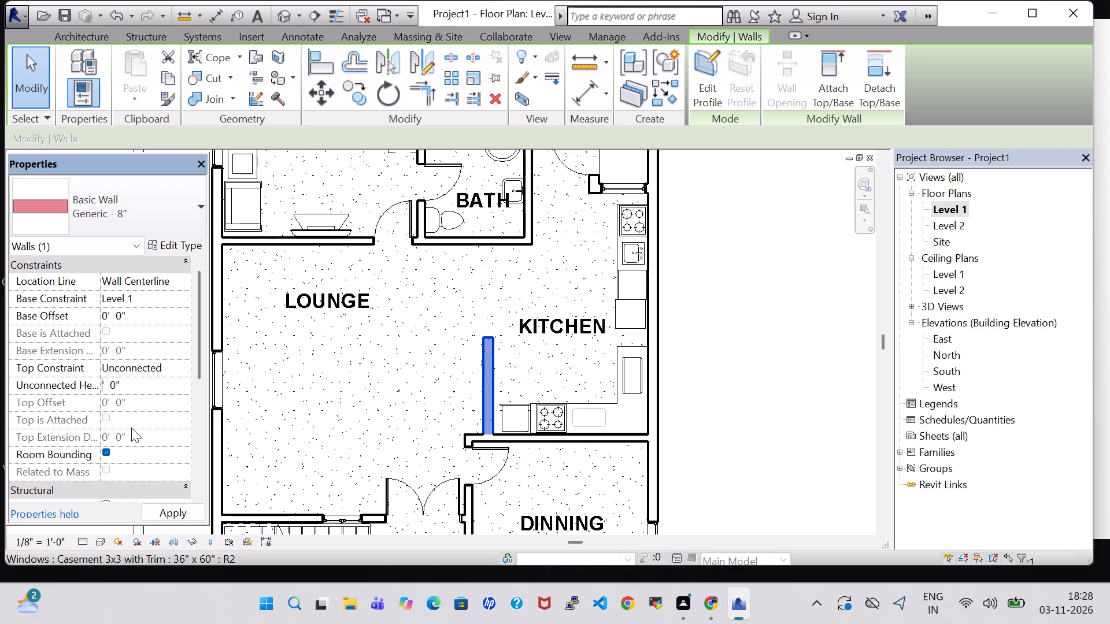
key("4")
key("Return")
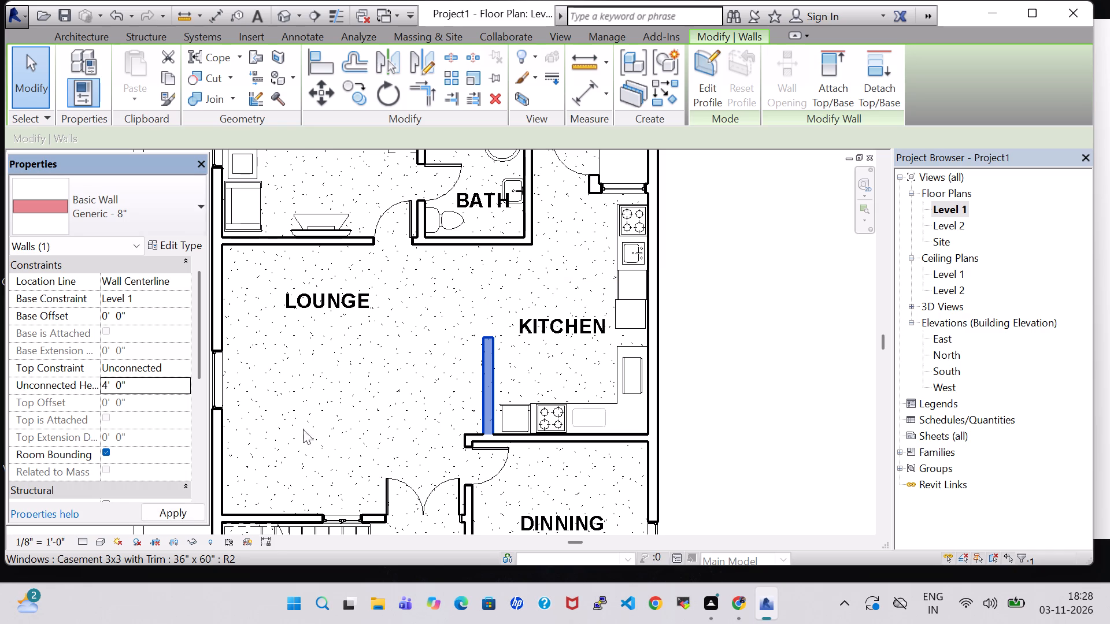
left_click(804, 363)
Nudge the low Generic - 8" wall about 3" toward the double oven.
left_click(493, 372)
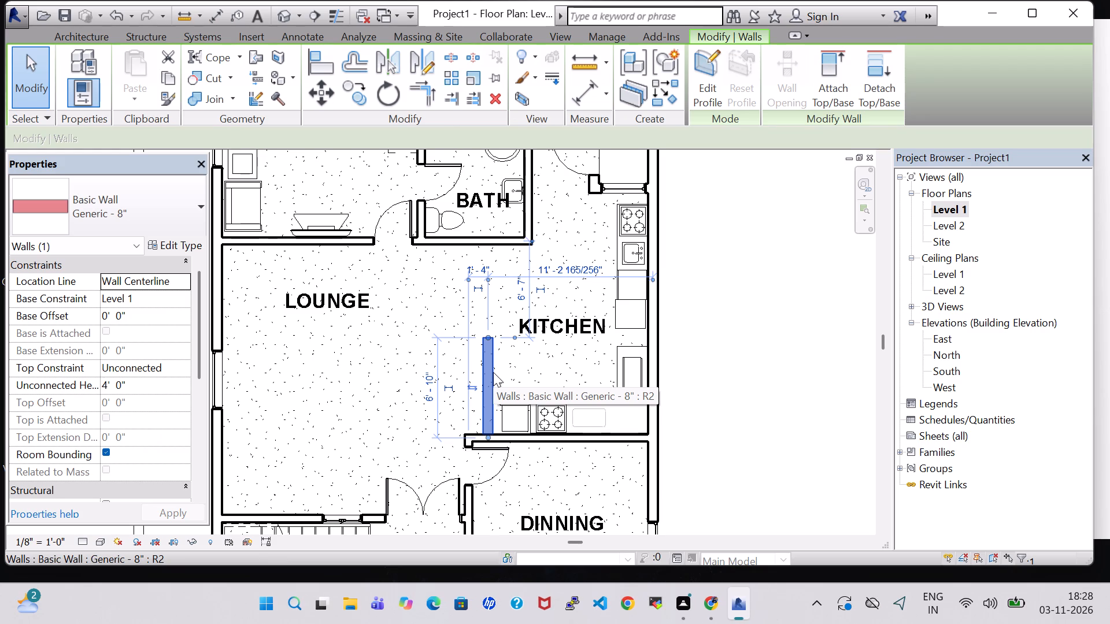
key("Up")
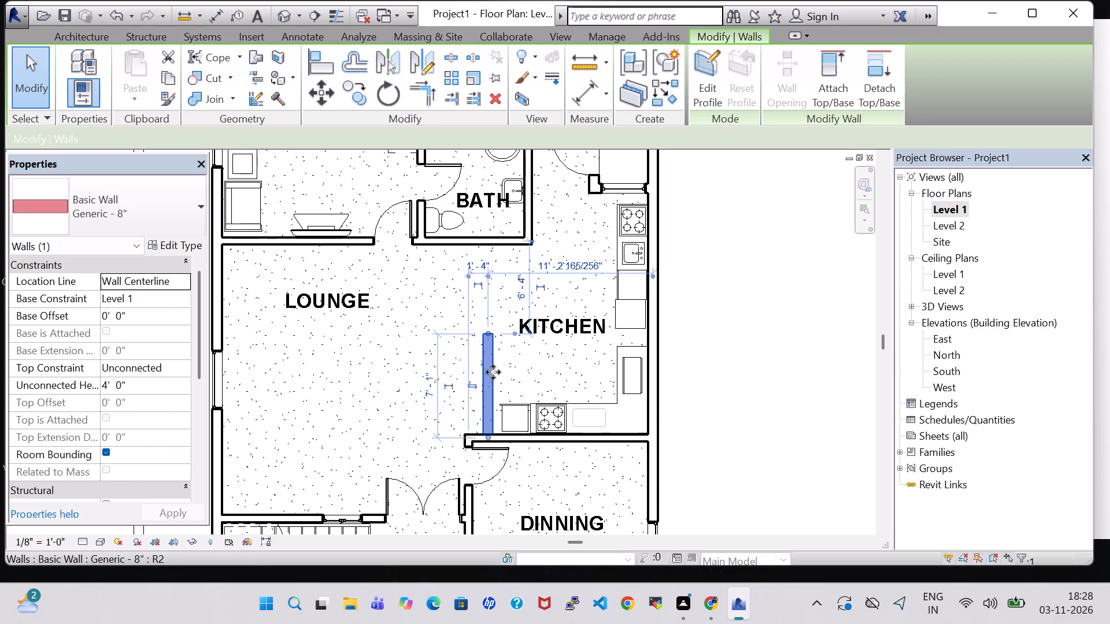
key("Down")
key("Right")
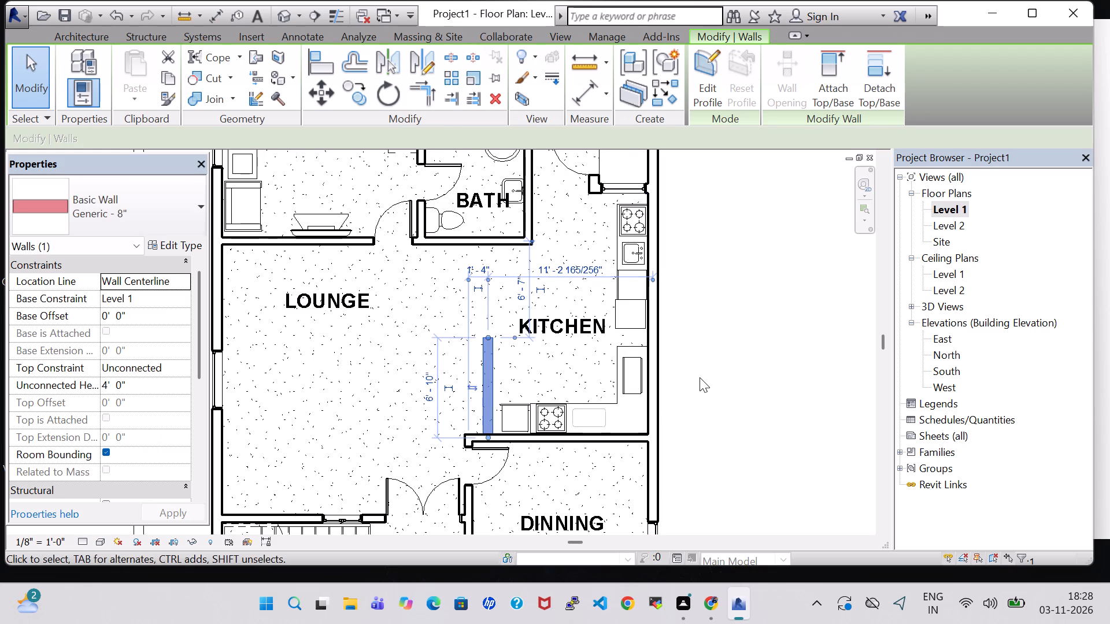
scroll(700, 377, "up", 1)
left_click(774, 381)
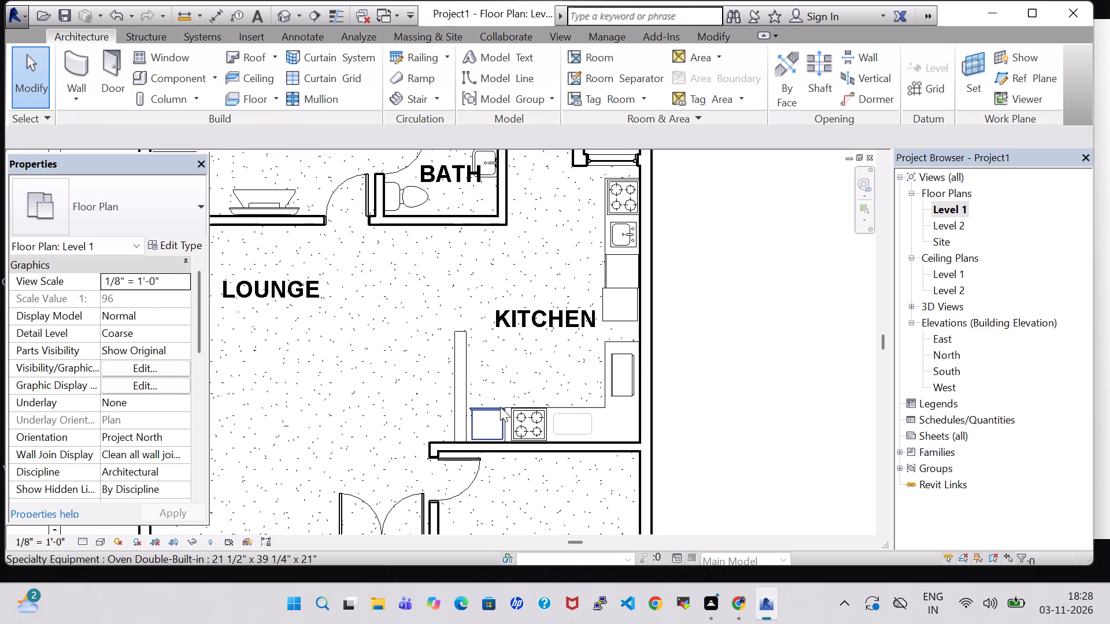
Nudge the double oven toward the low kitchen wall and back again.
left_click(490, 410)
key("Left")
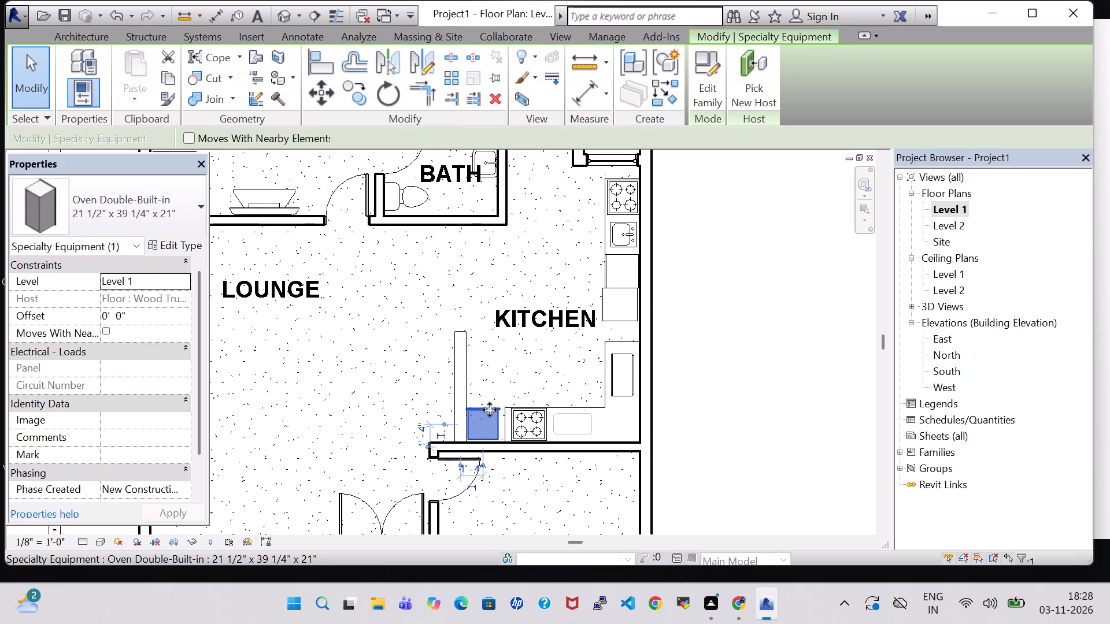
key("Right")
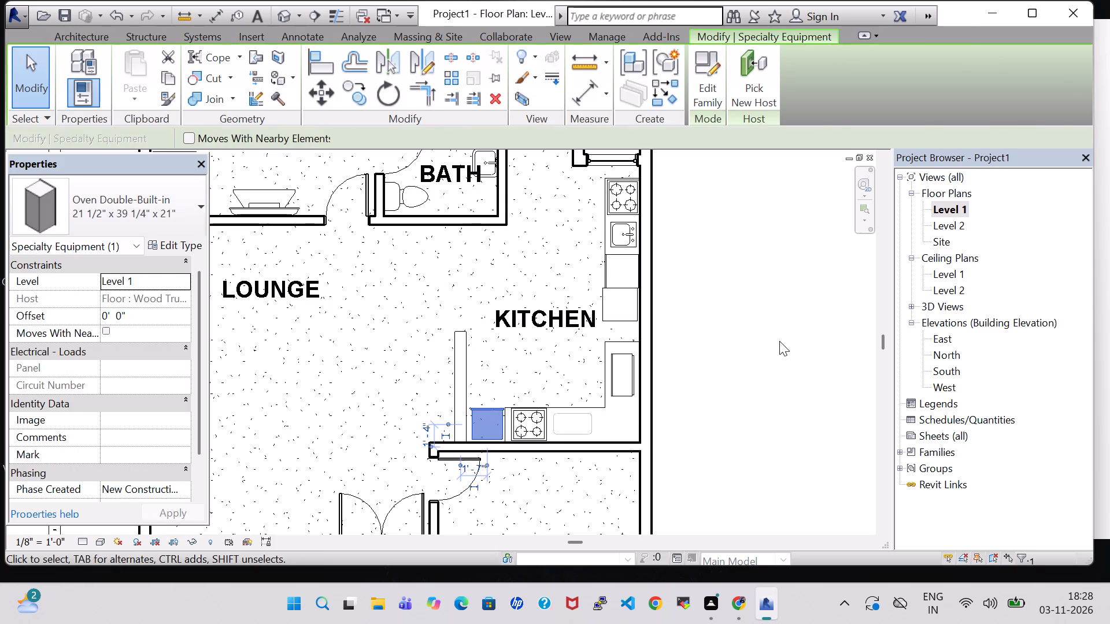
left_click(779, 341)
Set the unconnected height of the low Generic - 8" kitchen wall to 2' 0".
scroll(528, 387, "up", 6)
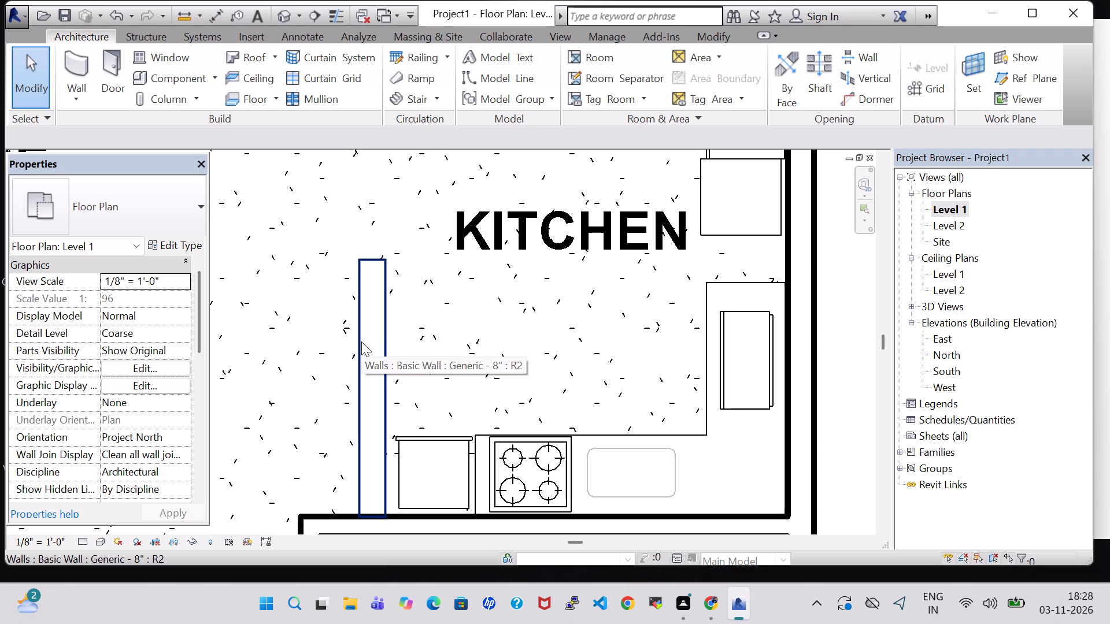
scroll(486, 358, "down", 1)
left_click(382, 287)
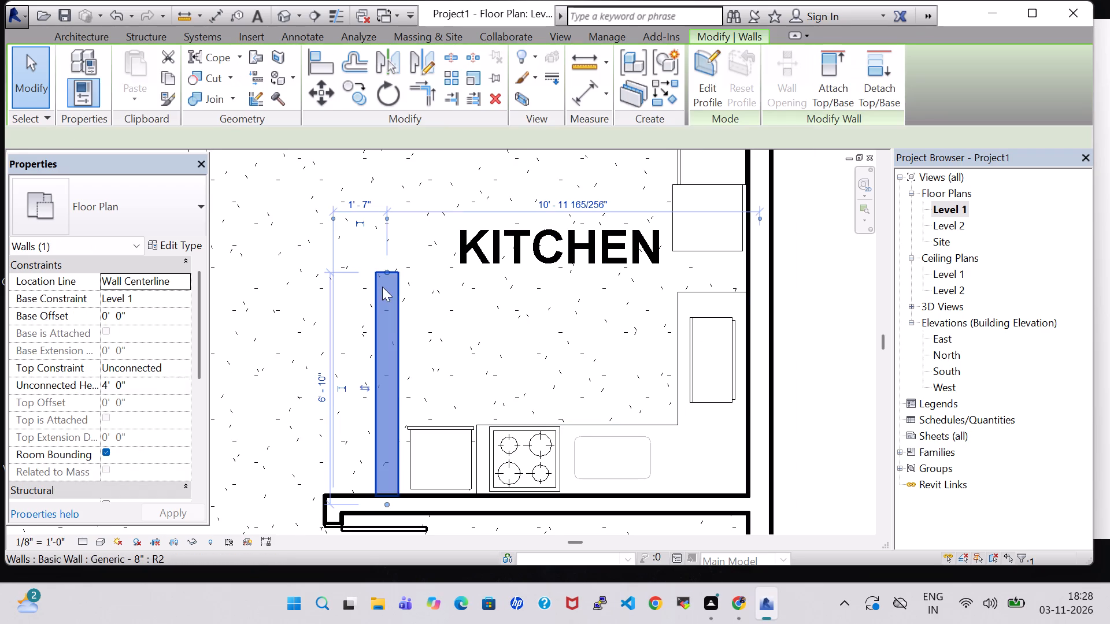
scroll(385, 288, "down", 4)
left_click(84, 44)
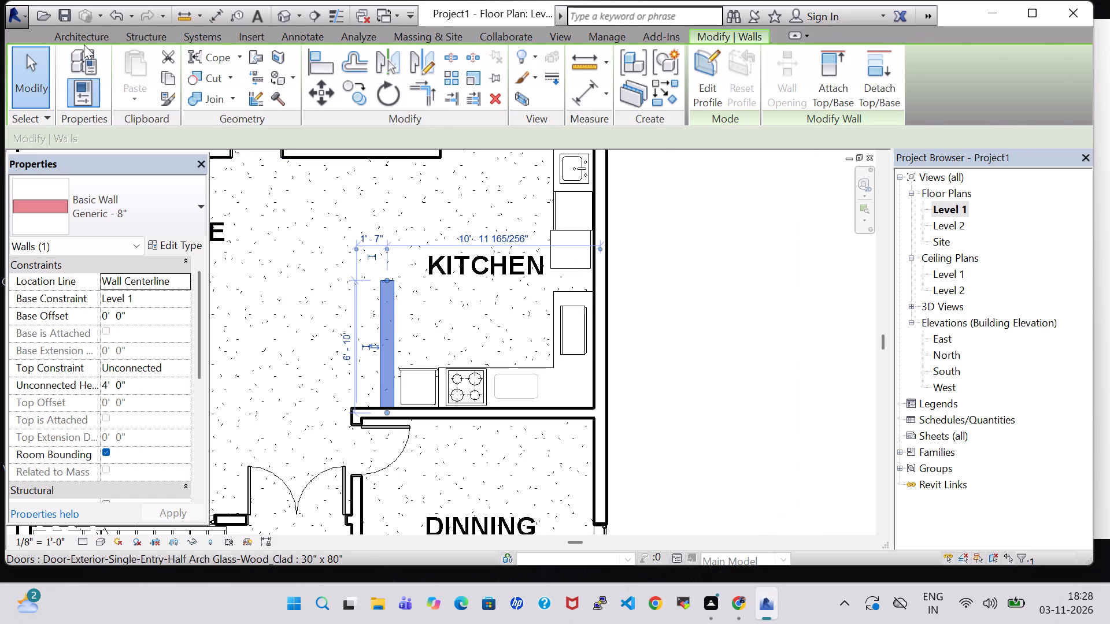
left_click(84, 40)
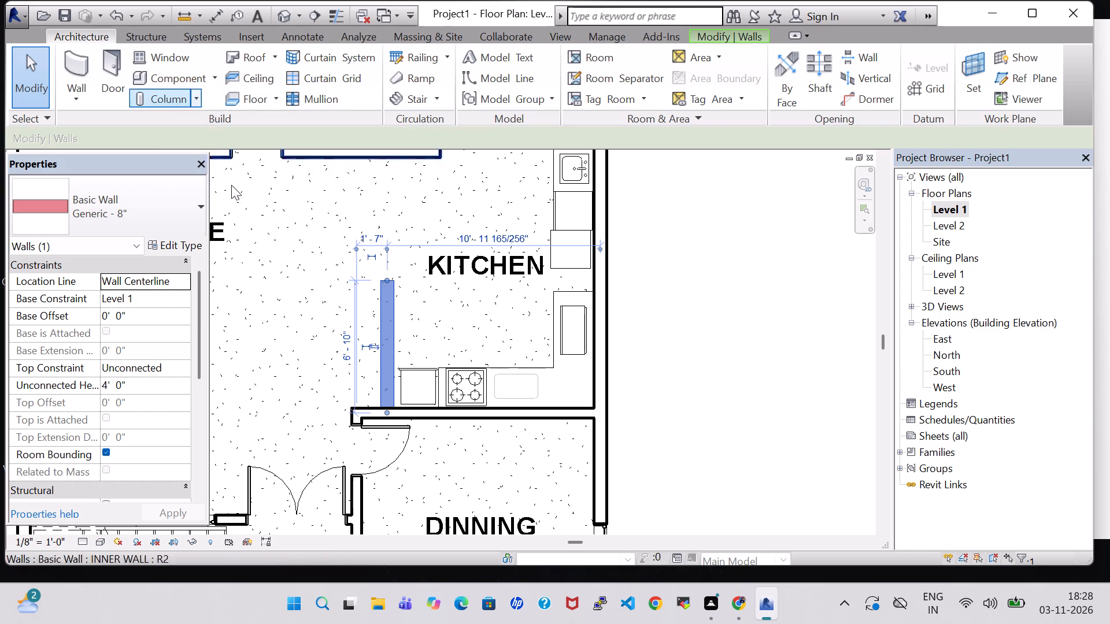
left_click(109, 386)
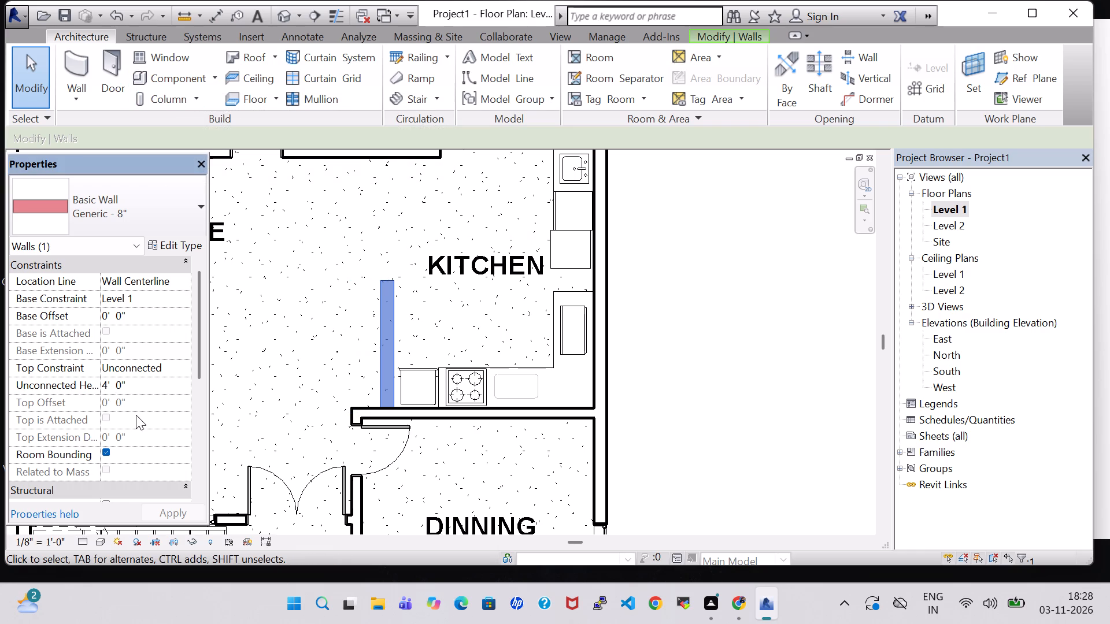
key("BackSpace")
key("2")
key("Return")
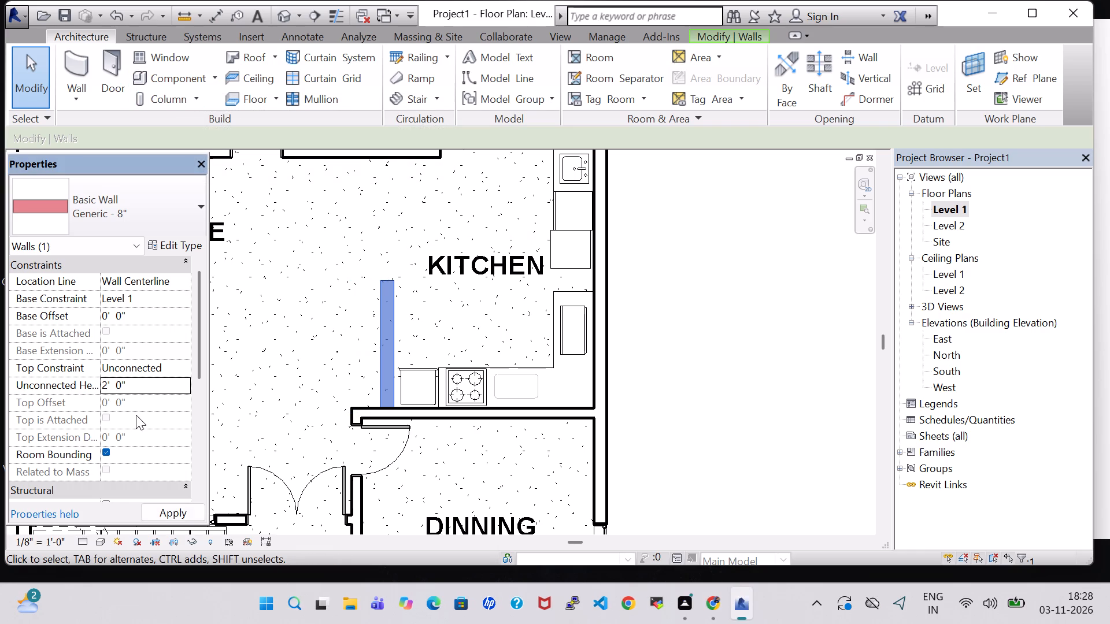
left_click(707, 302)
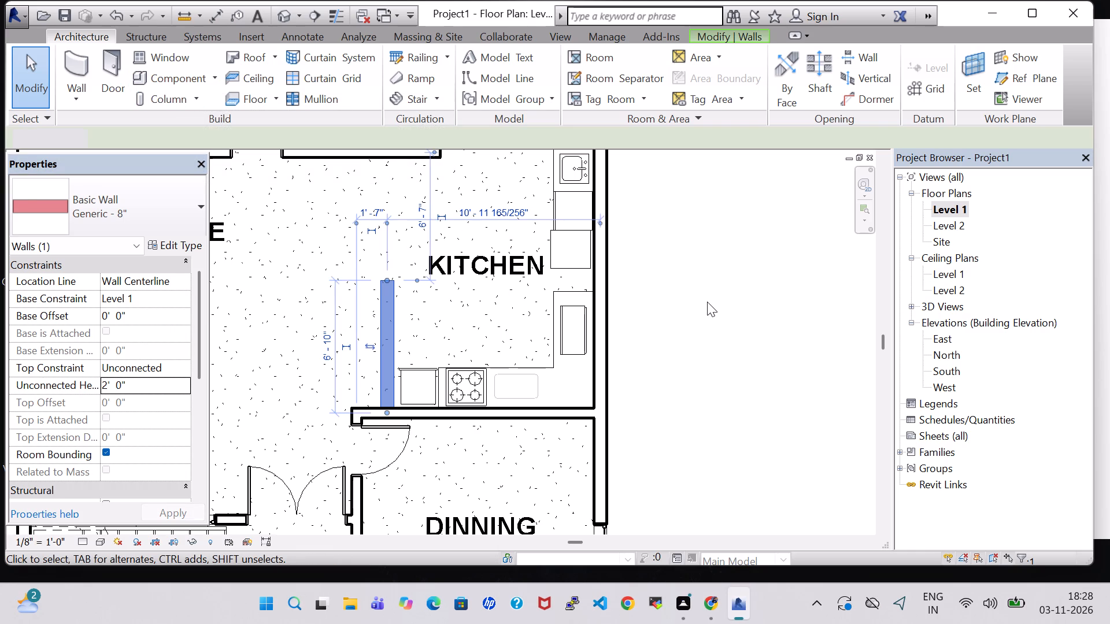
Load the Chair-Breuer family from the US Imperial Furniture library's Seating folder as a component.
left_click(161, 81)
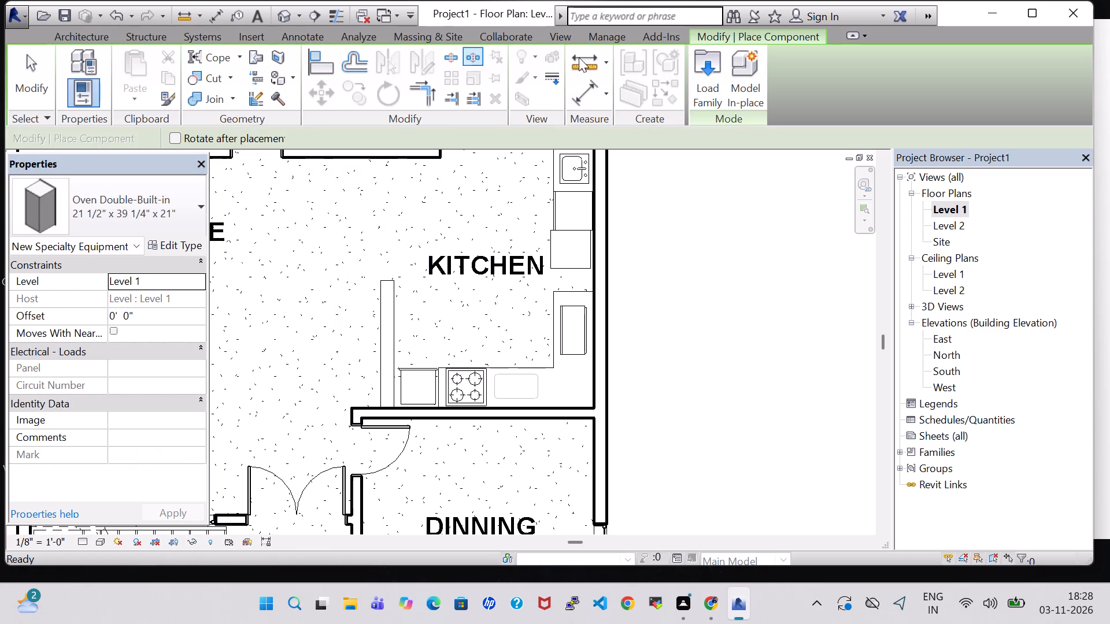
left_click(705, 77)
scroll(704, 330, "down", 1)
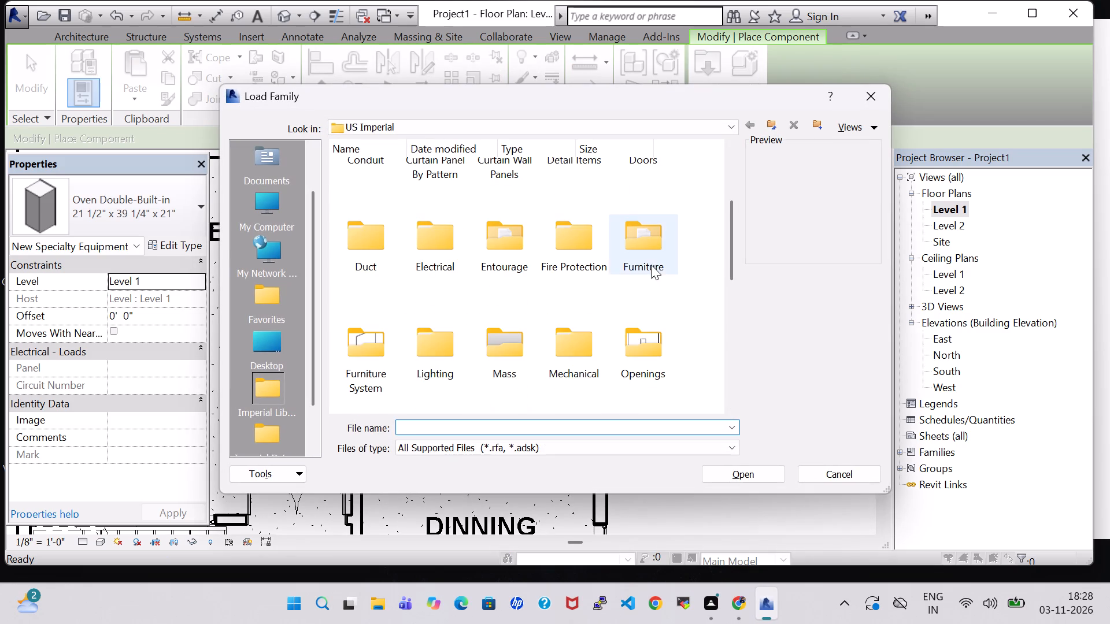
double_click(651, 239)
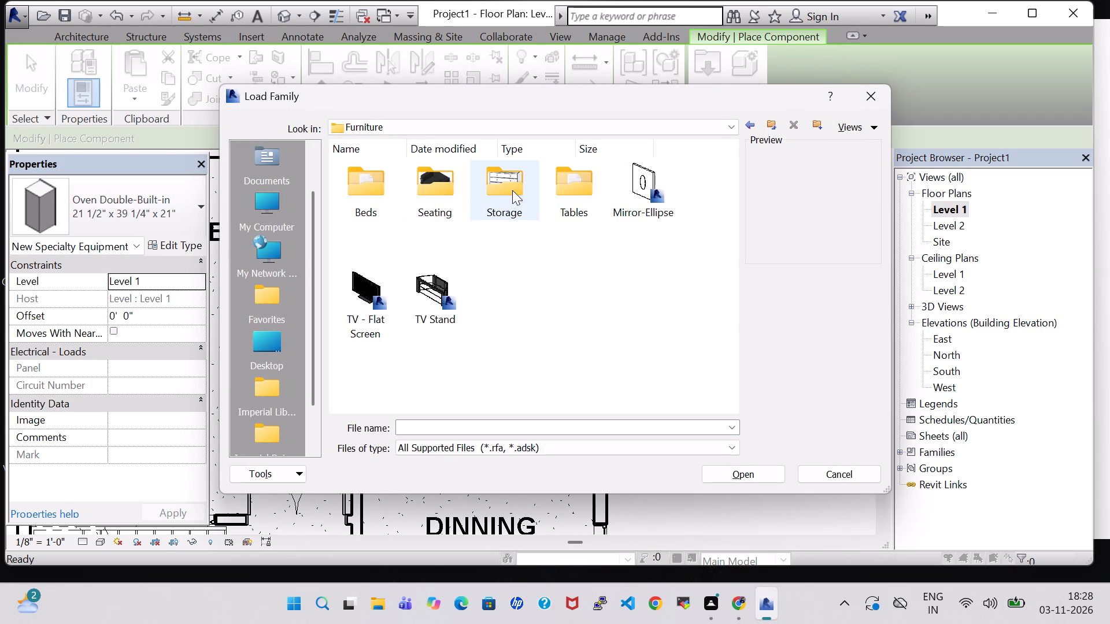
double_click(441, 184)
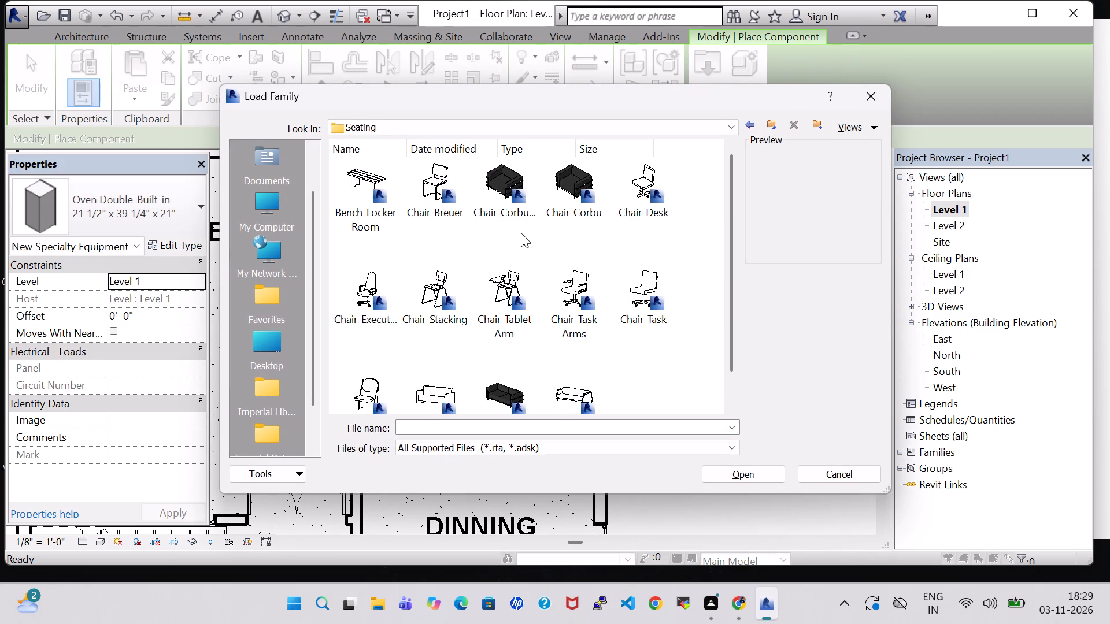
scroll(521, 234, "down", 1)
scroll(393, 254, "up", 1)
left_click(423, 196)
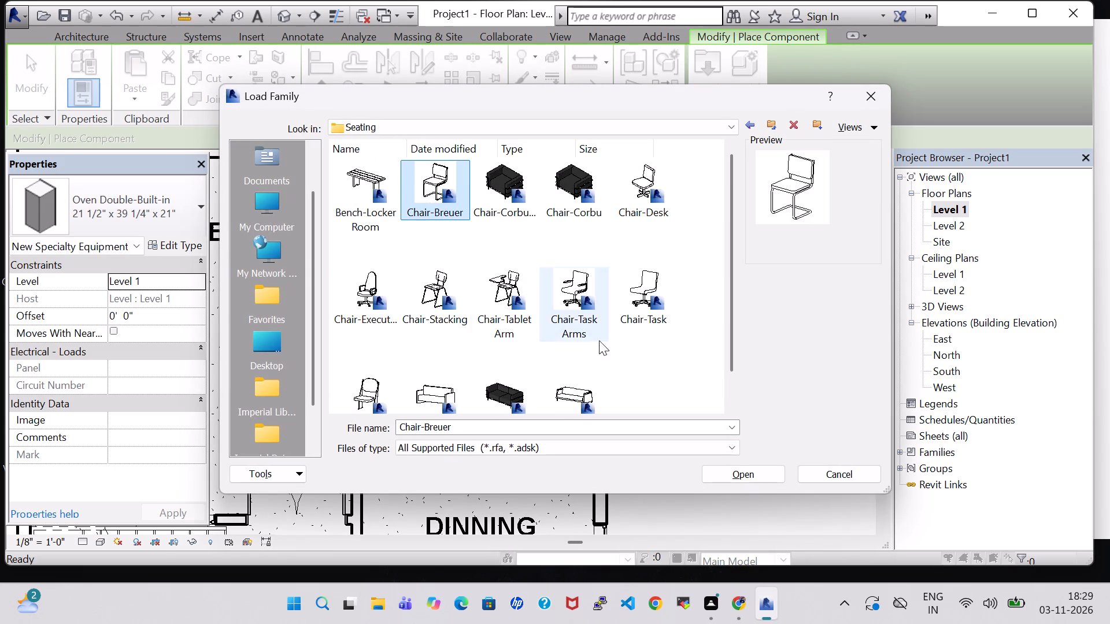
left_click(749, 471)
Place three Chair-Breuer chairs about 2' 2" apart along the low kitchen wall's side facing away from the kitchen, backs toward the wall.
scroll(349, 330, "up", 5)
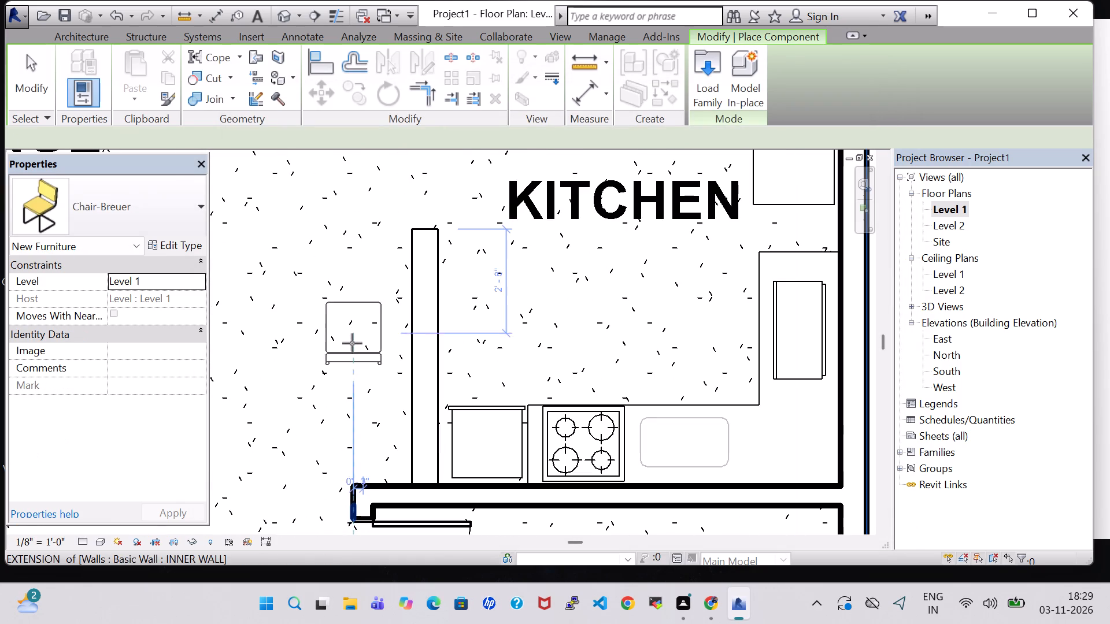
key("space")
key("space")
key("space")
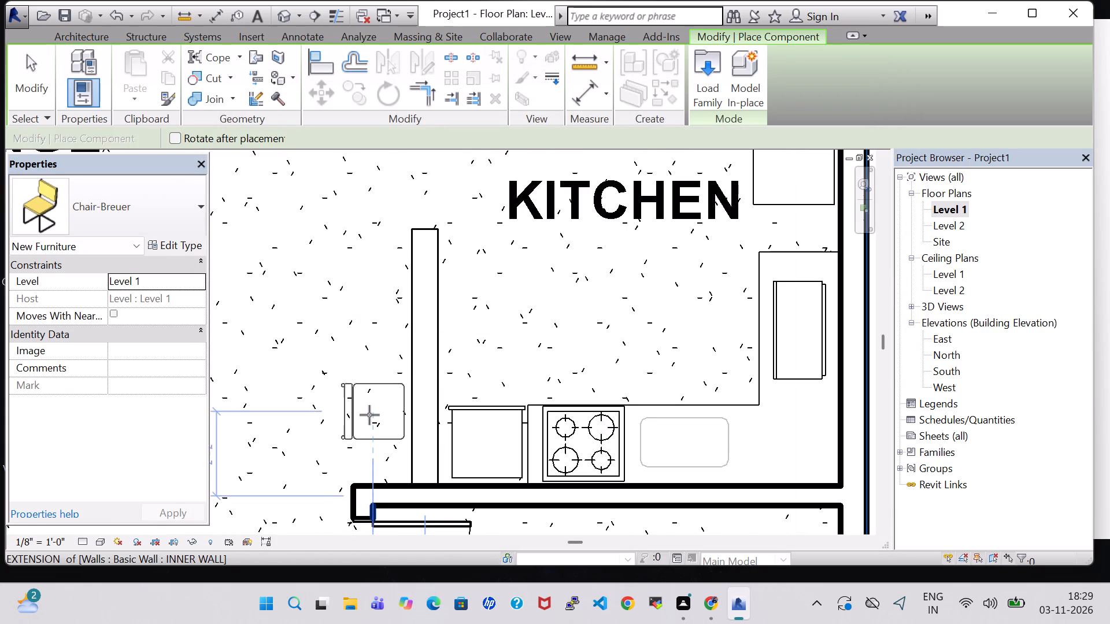
key("space")
key("space")
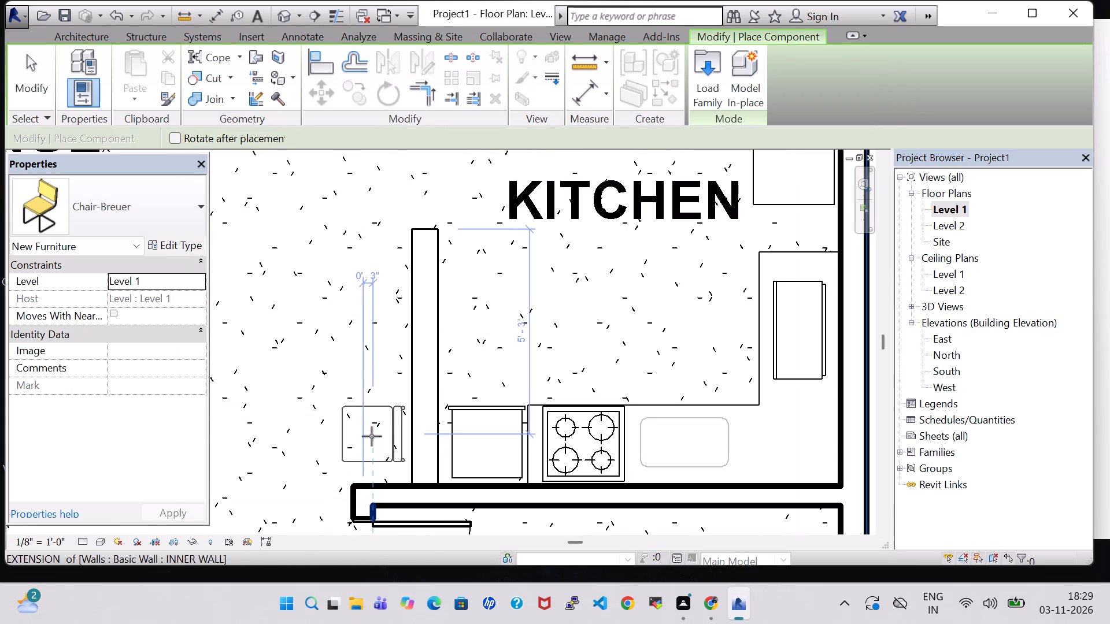
left_click(375, 441)
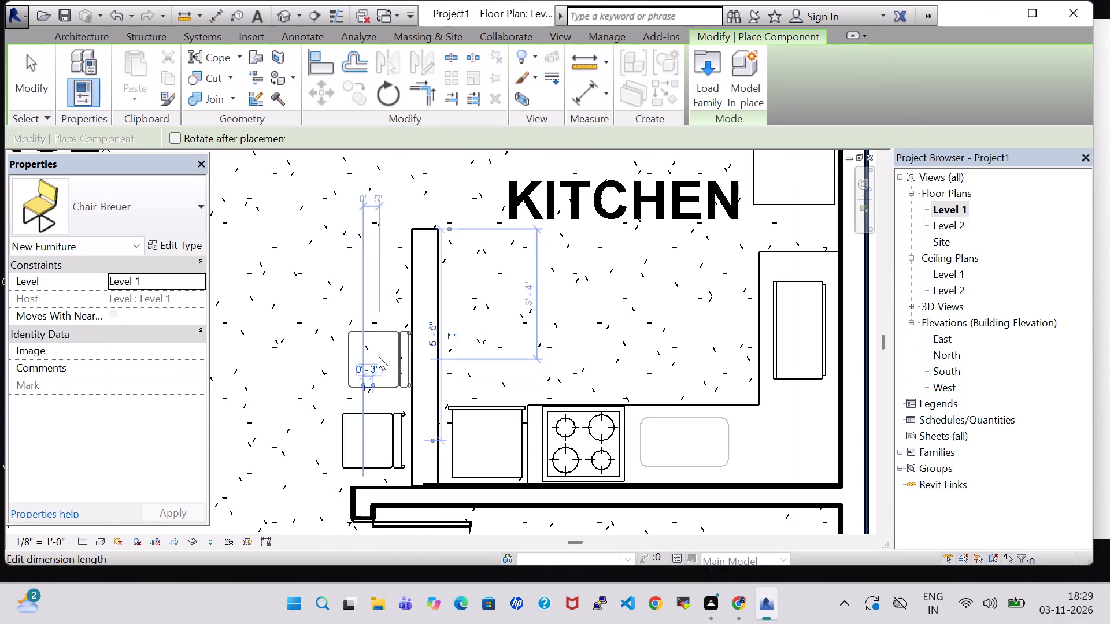
left_click(375, 352)
left_click(371, 272)
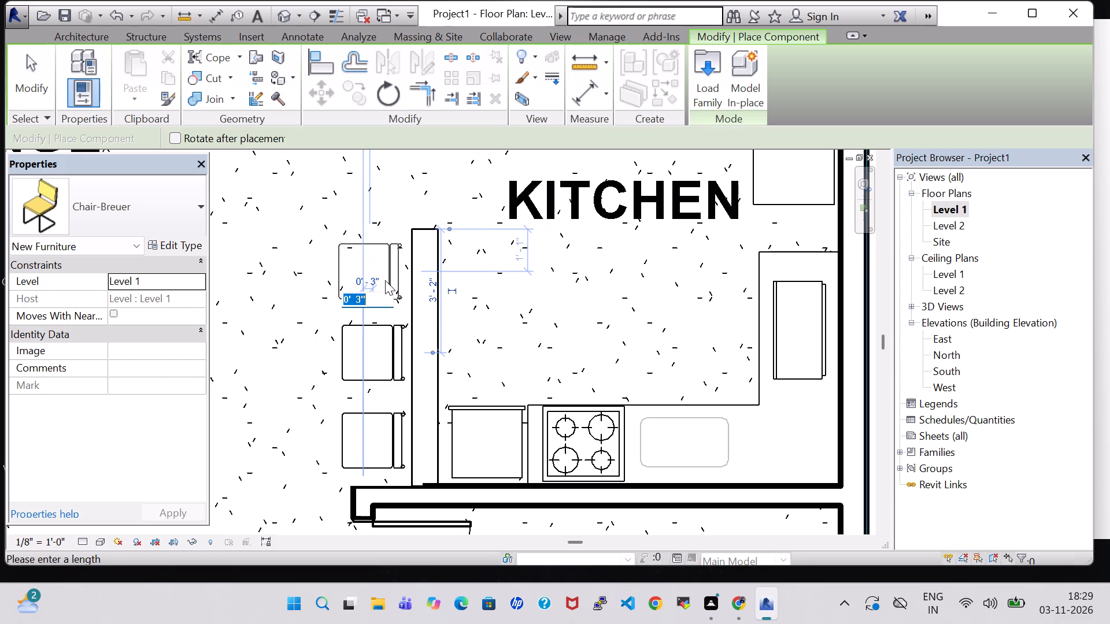
key("Escape")
left_click(366, 269)
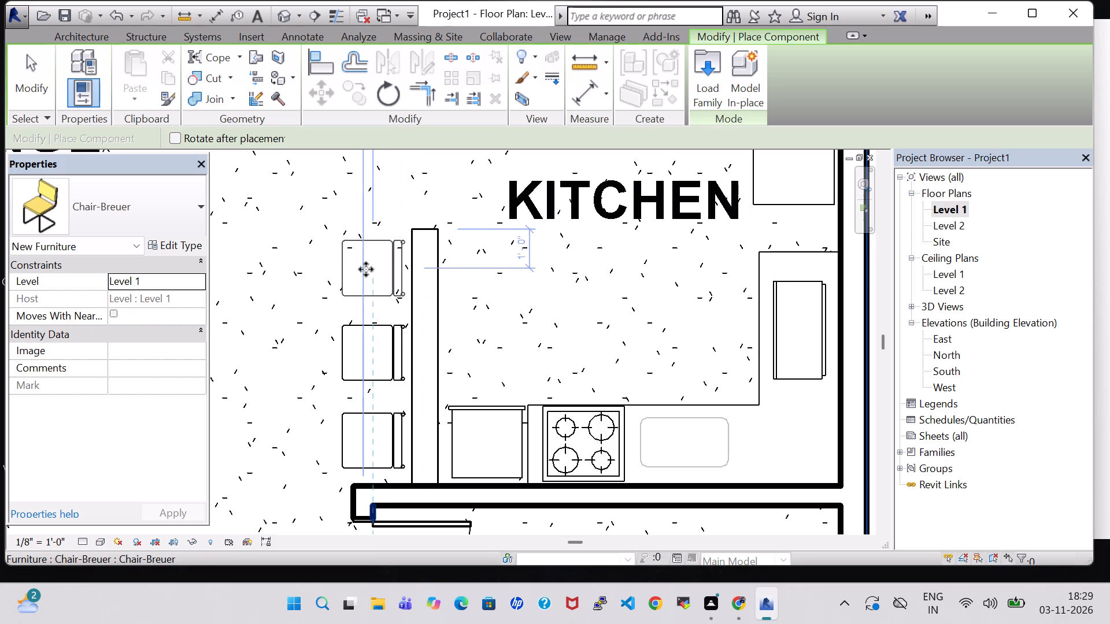
key("Escape")
key("Escape")
key("Escape")
In the 3D view, rotate each of the three Chair-Breuer chairs by 180° so they face the low kitchen wall.
left_click(287, 15)
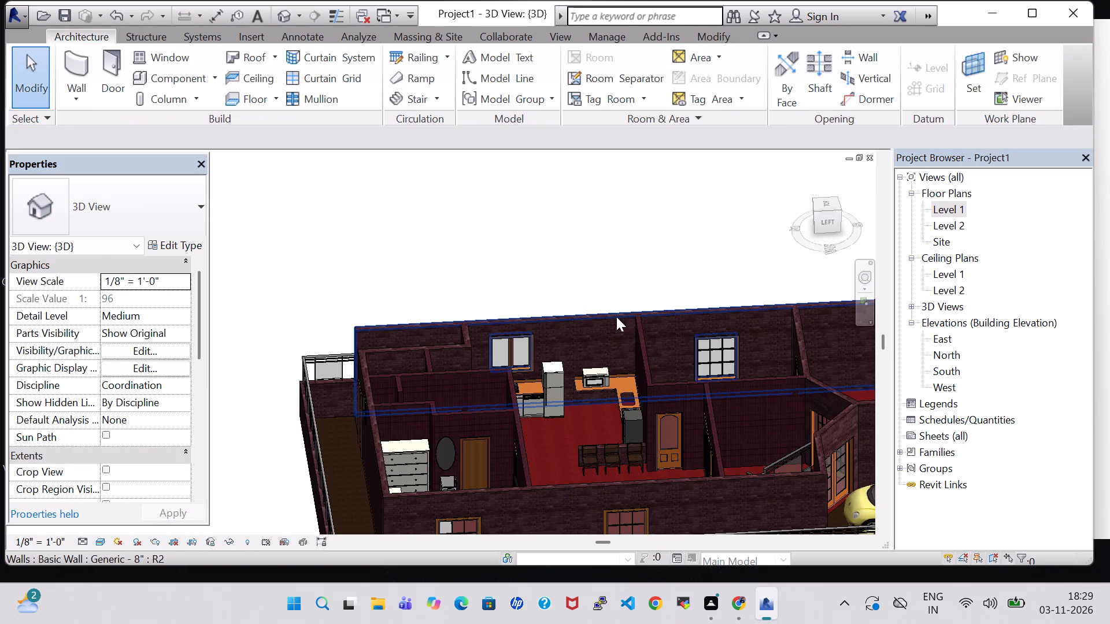
scroll(622, 366, "up", 9)
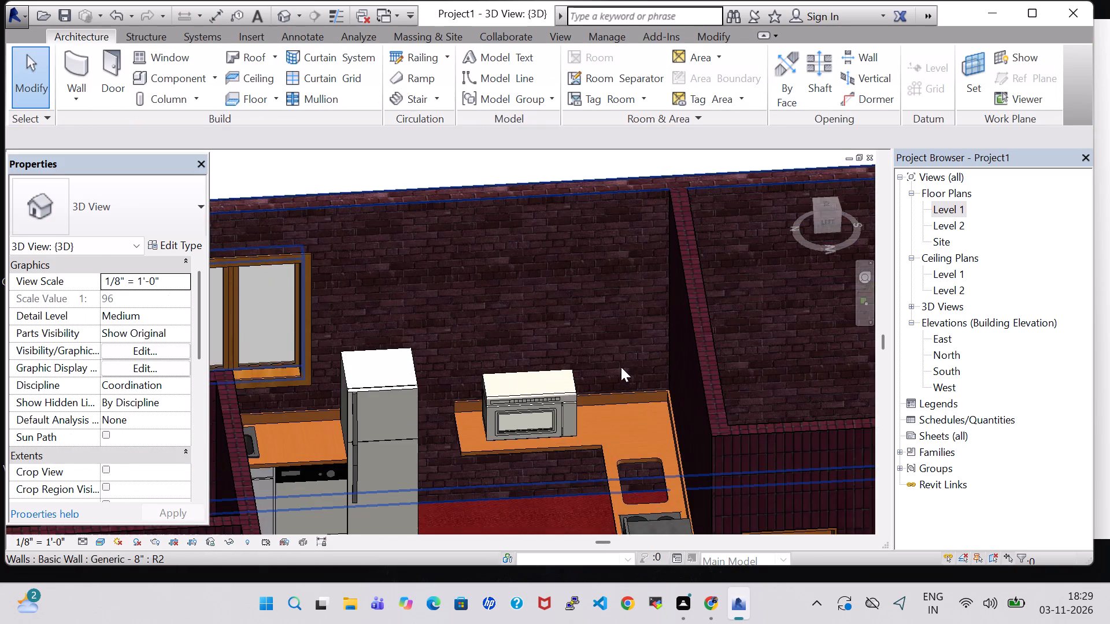
middle_click_drag(608, 334, 567, 0)
left_click(483, 385)
key("space")
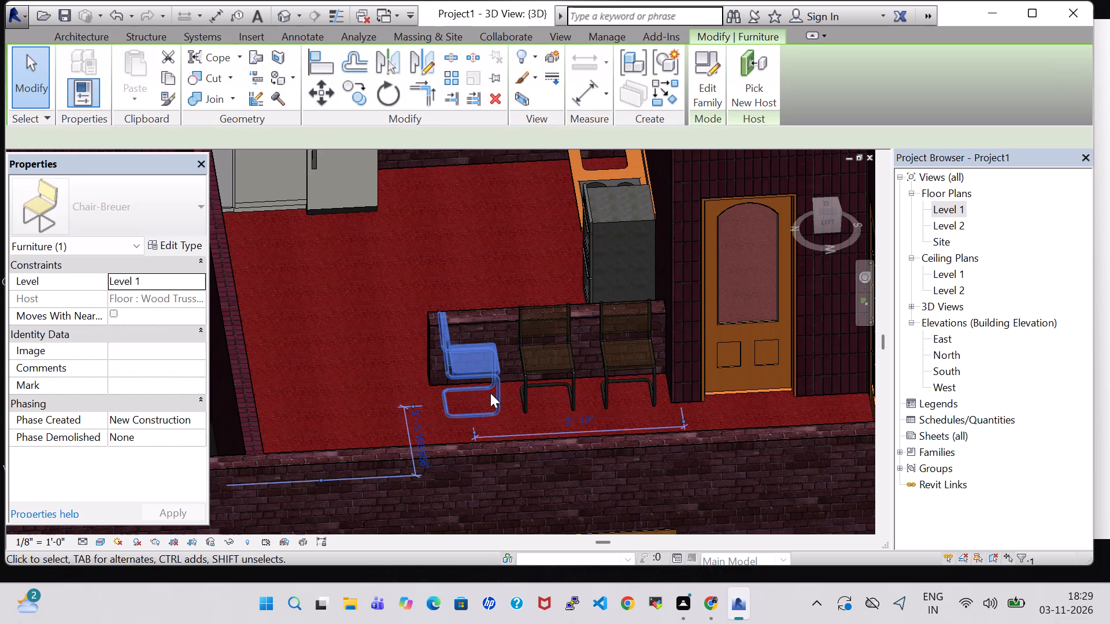
key("space")
left_click(546, 372)
left_click(558, 412)
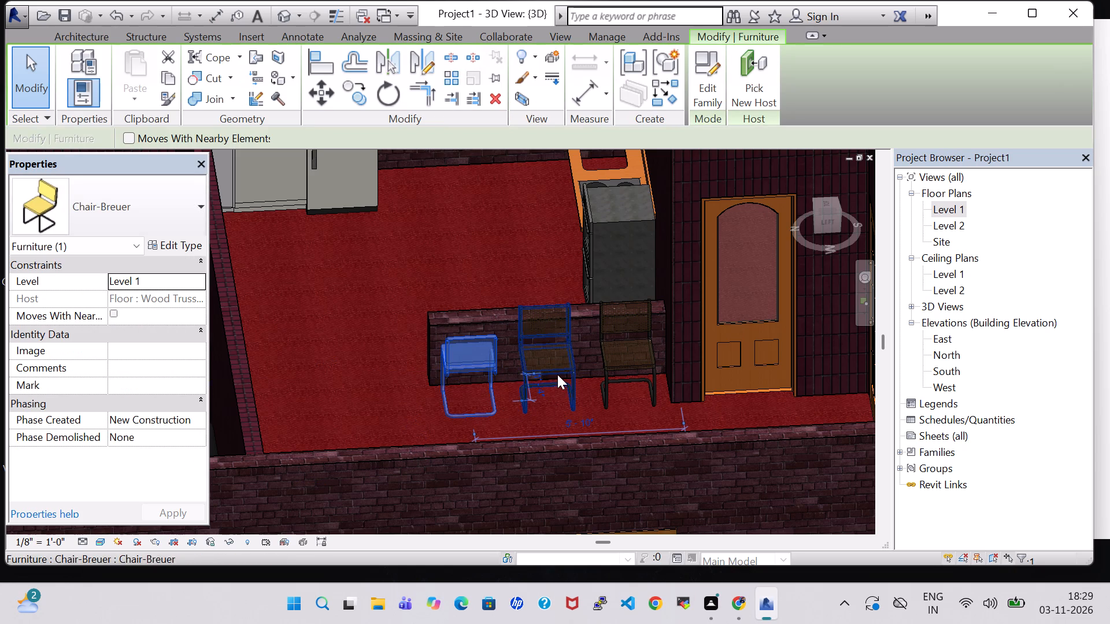
left_click(543, 303)
key("space")
key("space")
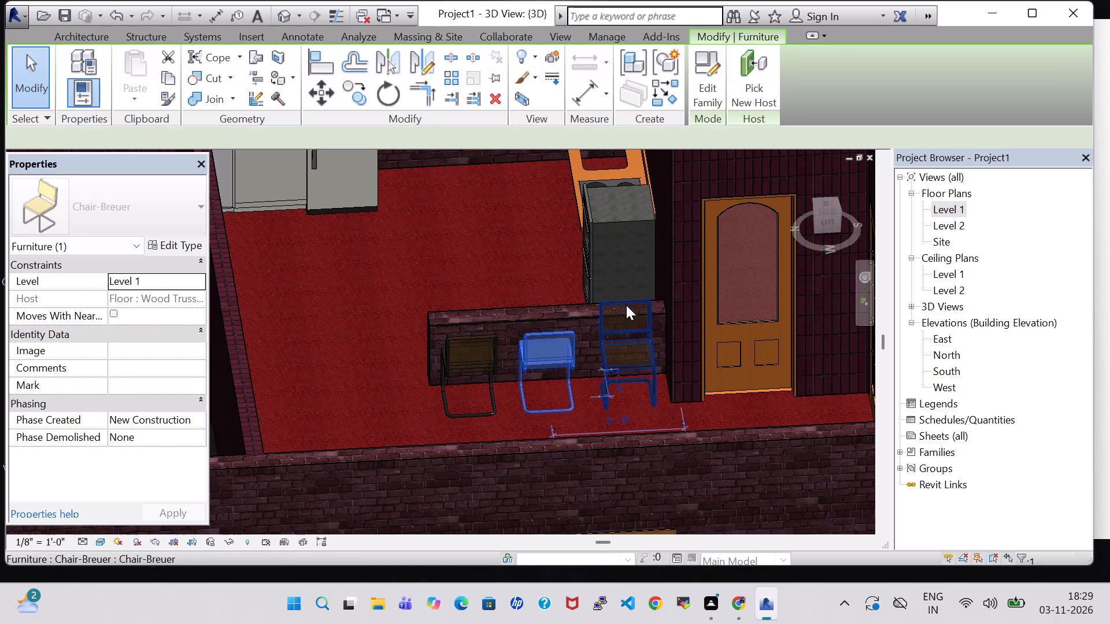
left_click(626, 305)
key("space")
key("space")
left_click(497, 239)
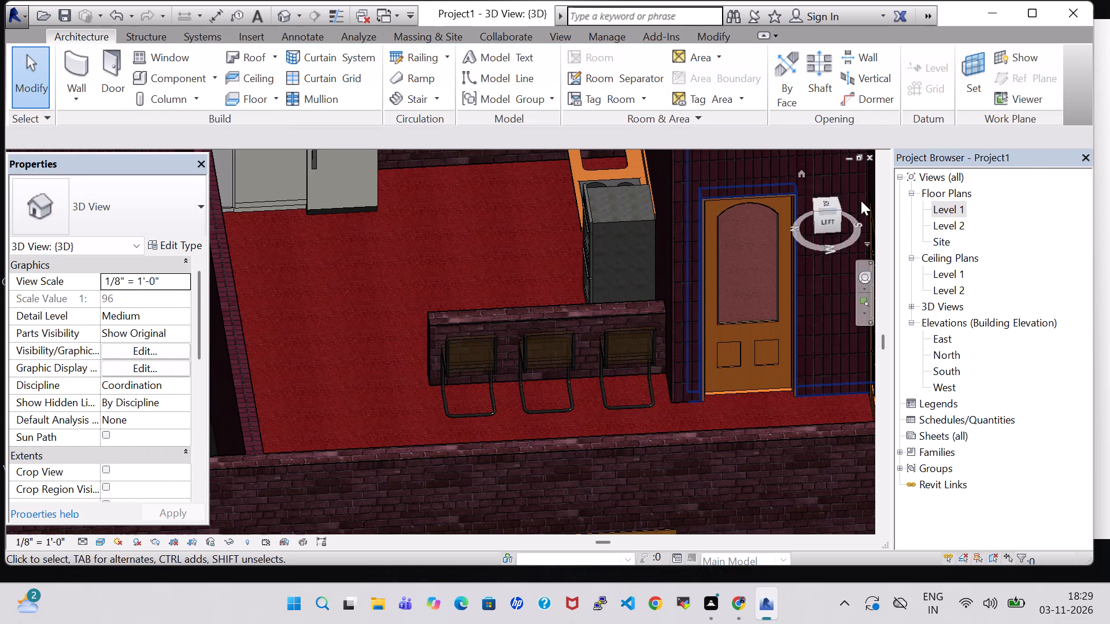
In the Level 1 floor plan, examine the type properties of the low Generic - 8" kitchen wall.
double_click(952, 203)
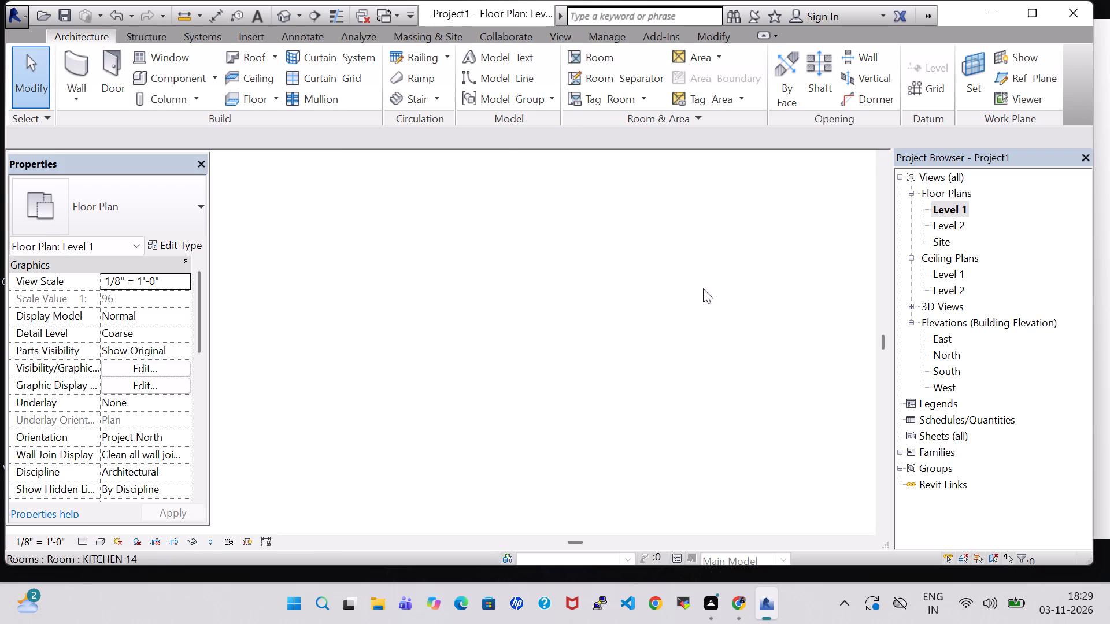
scroll(579, 341, "down", 2)
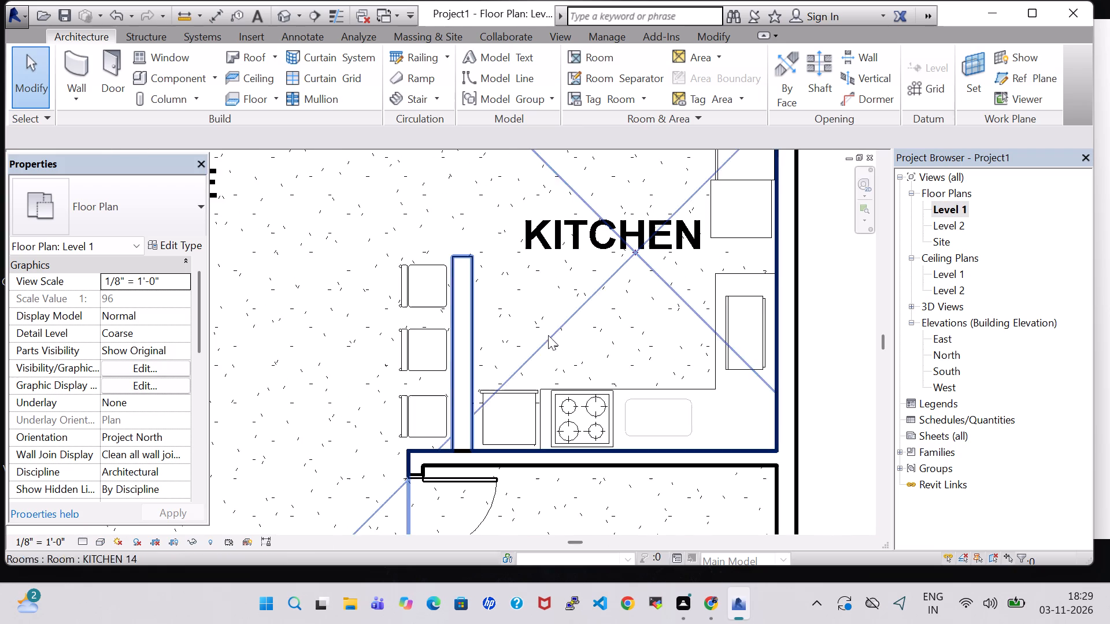
left_click(460, 354)
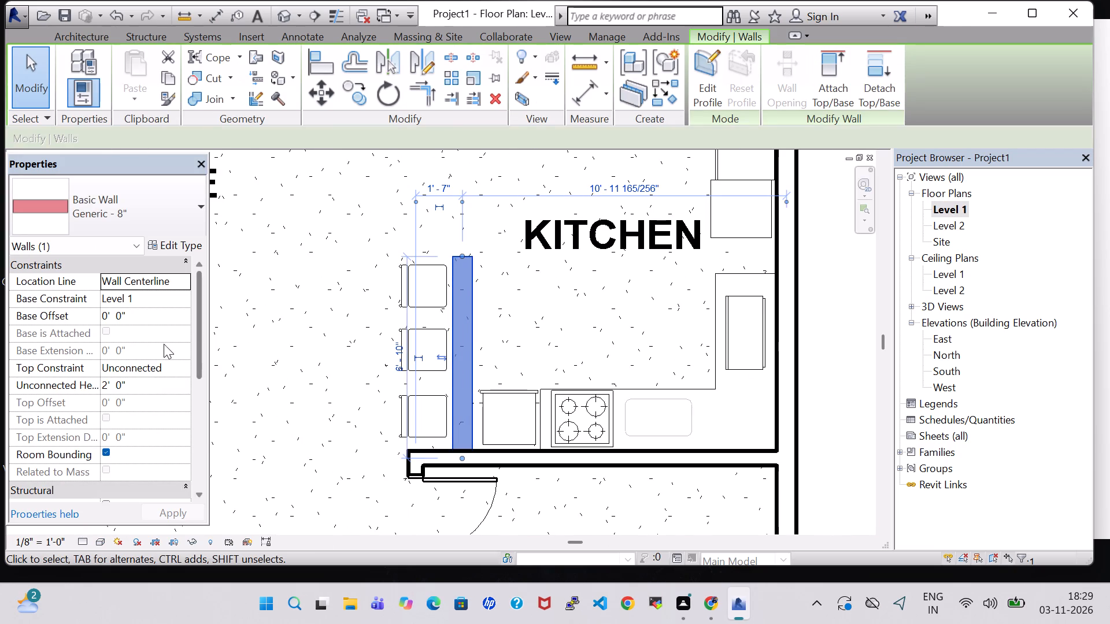
left_click(180, 240)
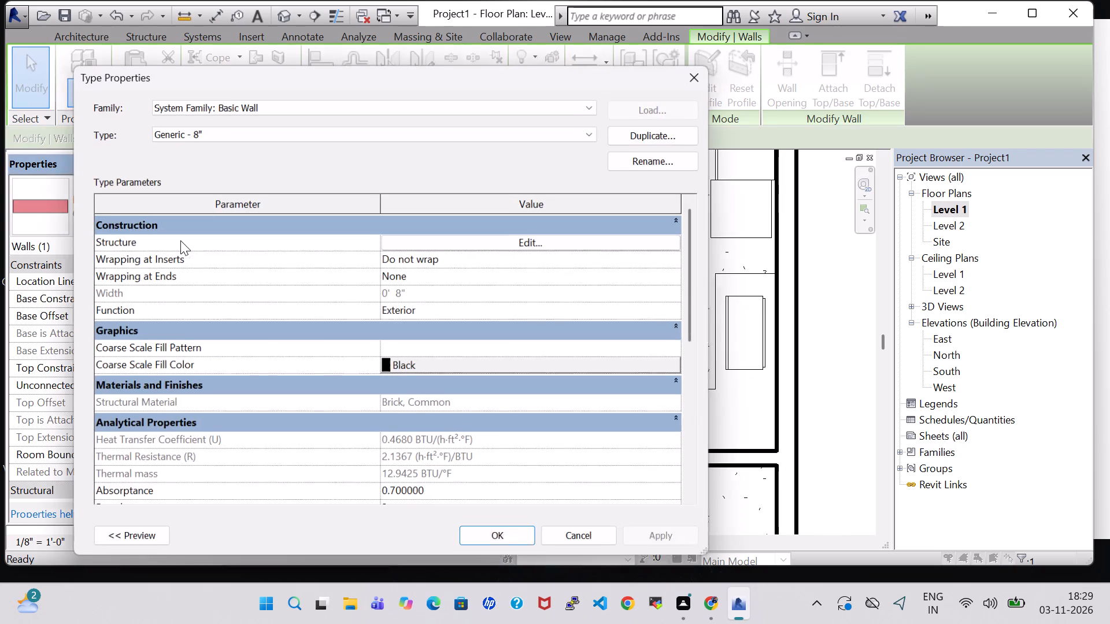
scroll(520, 274, "down", 2)
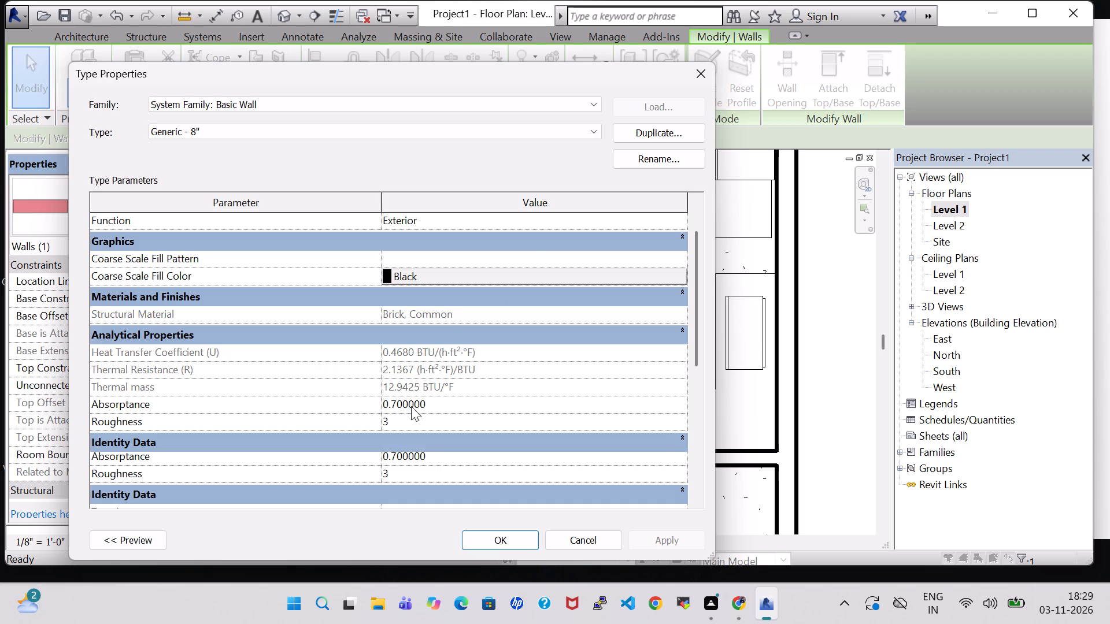
scroll(486, 260, "up", 1)
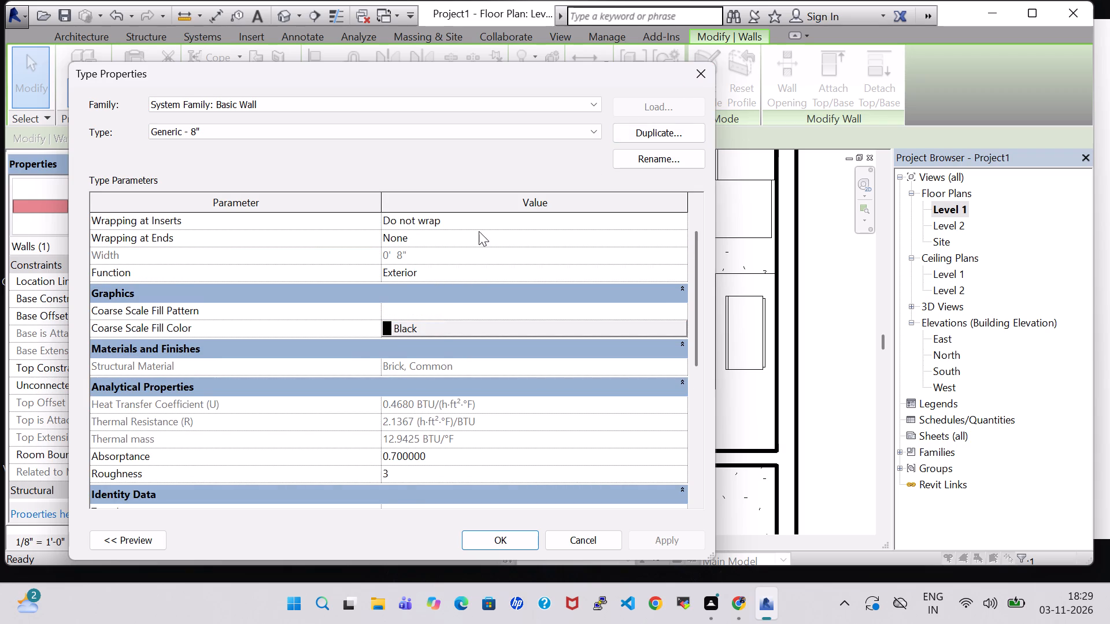
scroll(479, 231, "up", 2)
left_click(401, 292)
left_click(409, 293)
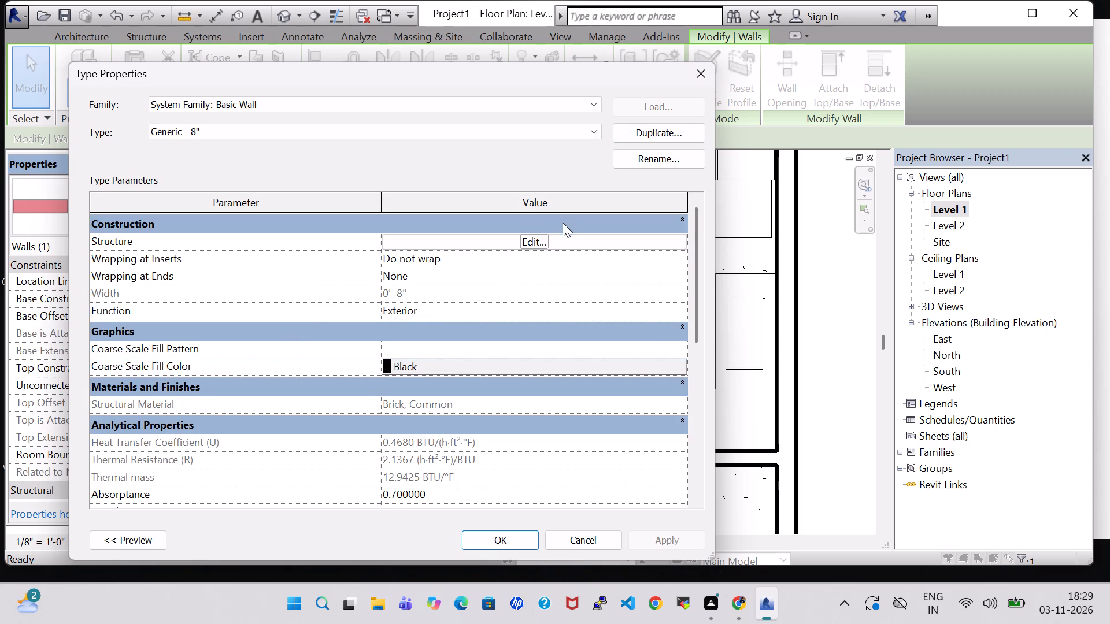
left_click(546, 239)
left_click(693, 73)
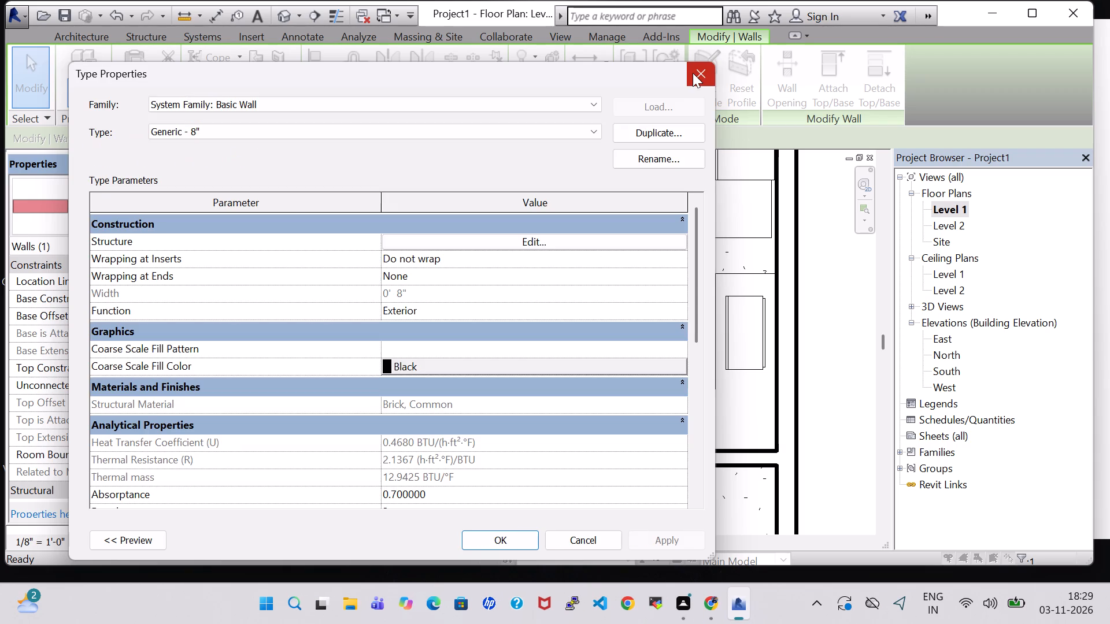
left_click(695, 72)
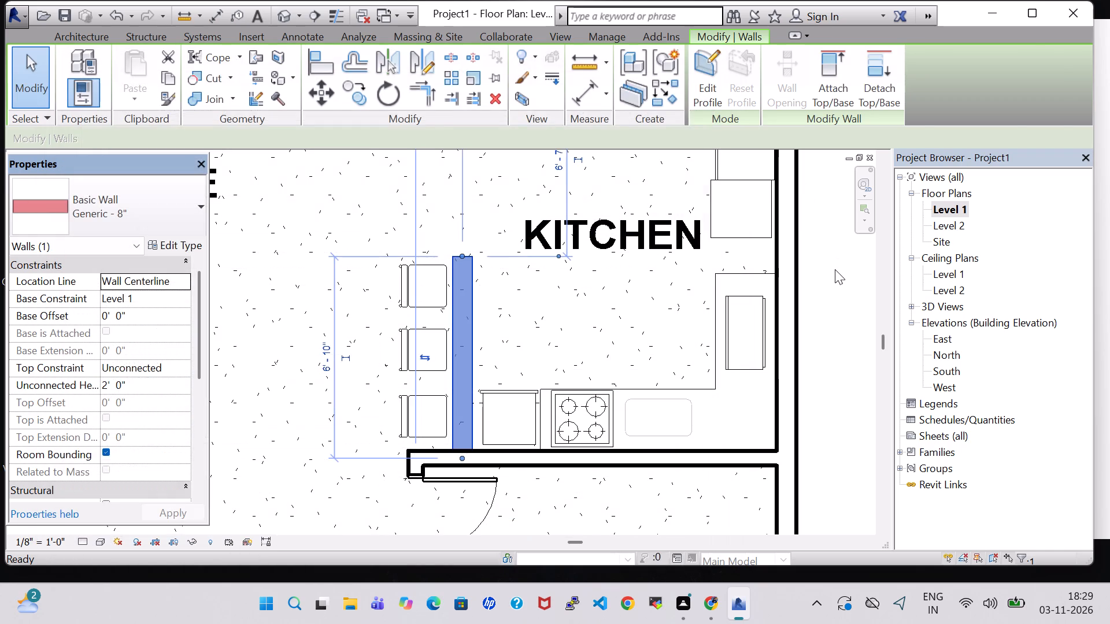
left_click(835, 269)
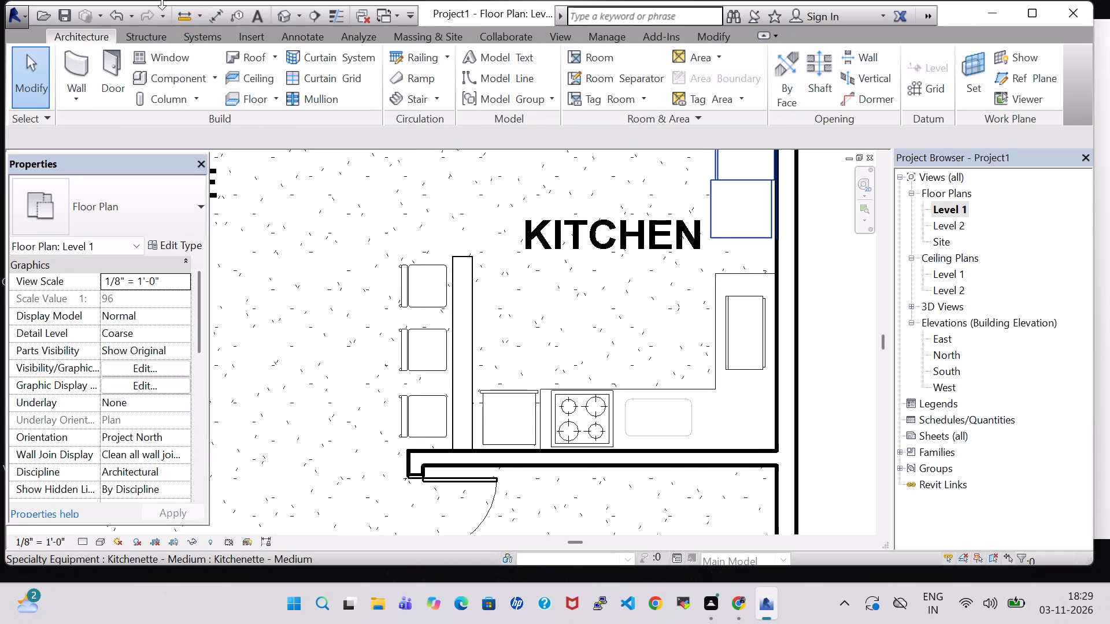
Browse the Casework library's Base Cabinets, Counter Tops, Shelving, Tall Cabinets and Wall Cabinets folders for a suitable component family.
left_click(166, 75)
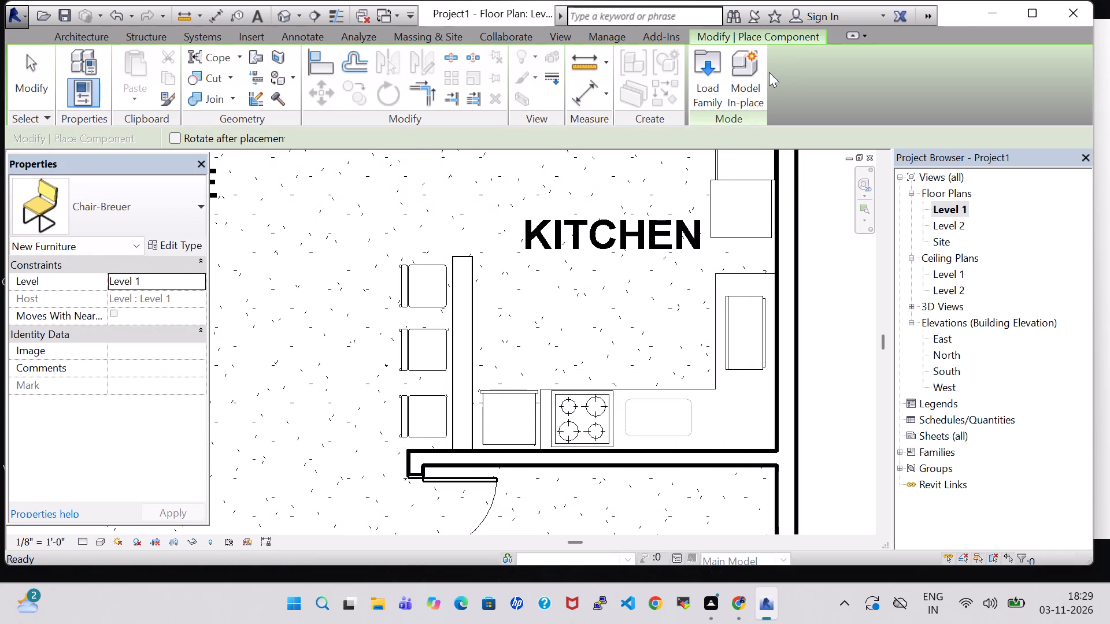
left_click(717, 90)
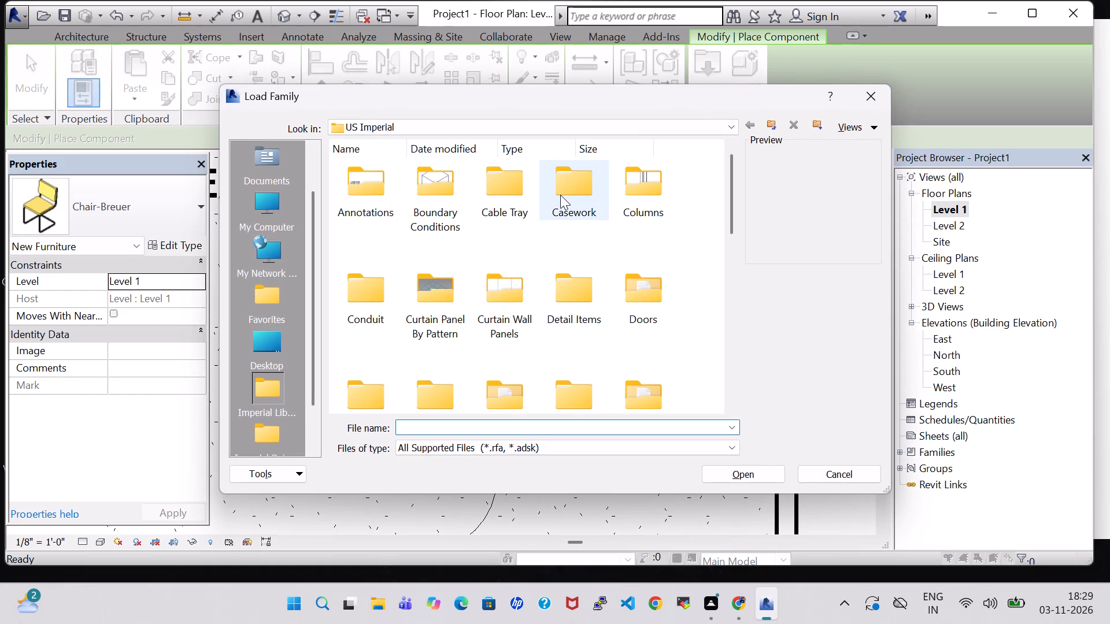
double_click(523, 187)
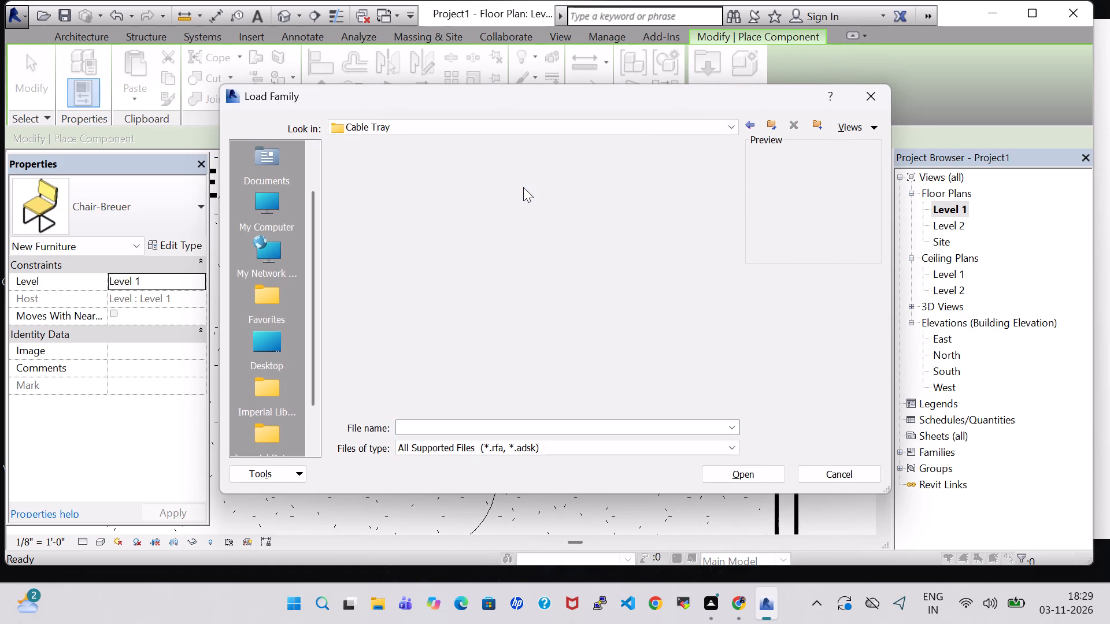
double_click(373, 172)
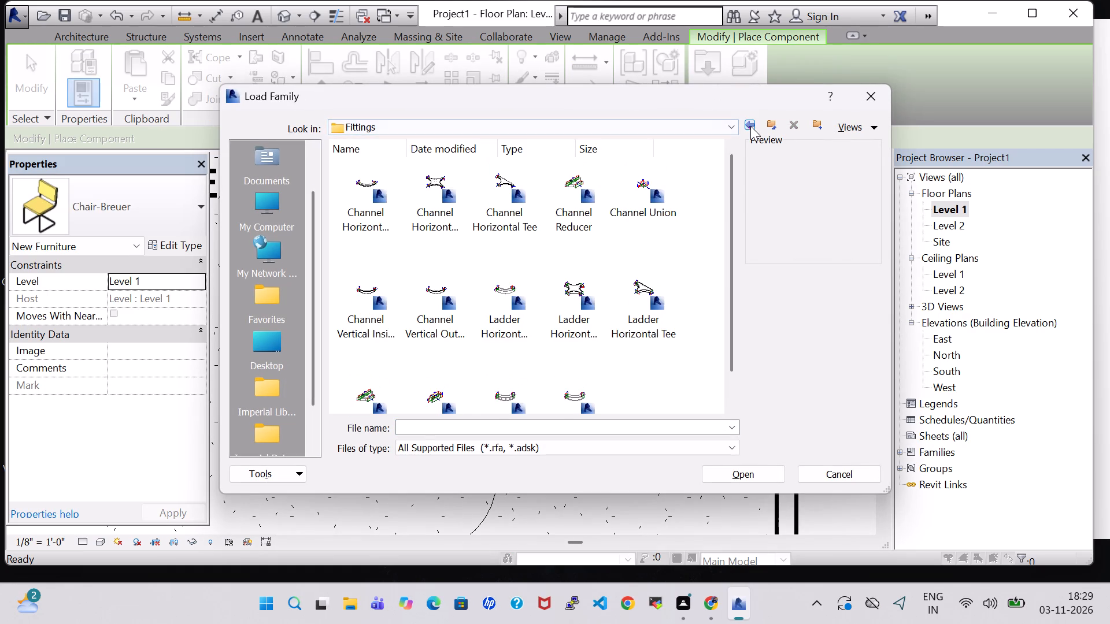
left_click(753, 124)
left_click(753, 124)
double_click(569, 185)
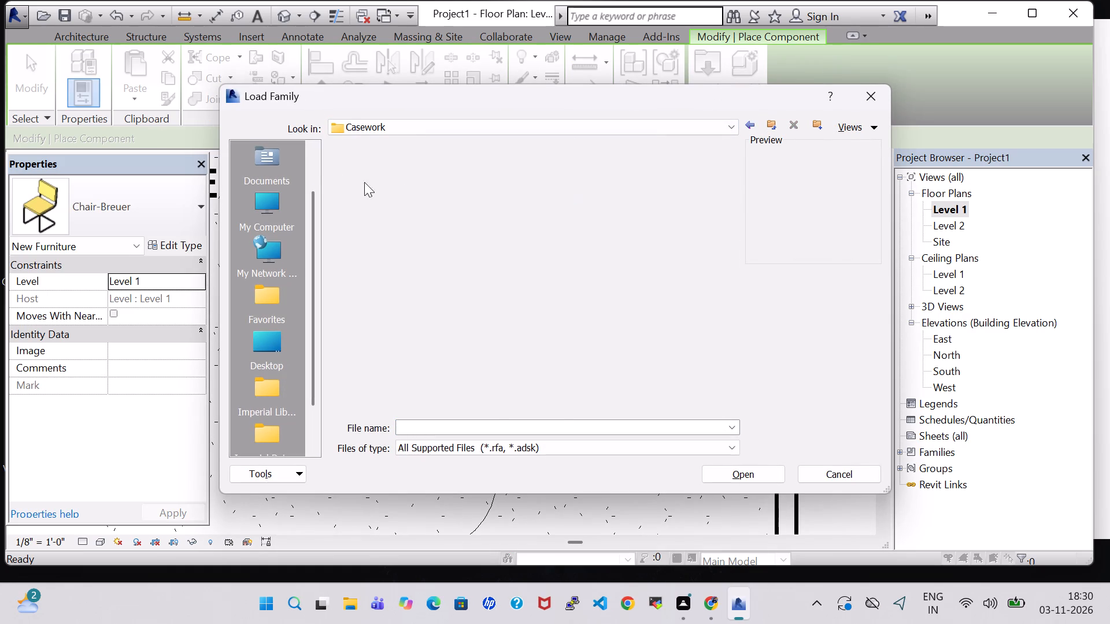
left_click(330, 179)
double_click(350, 179)
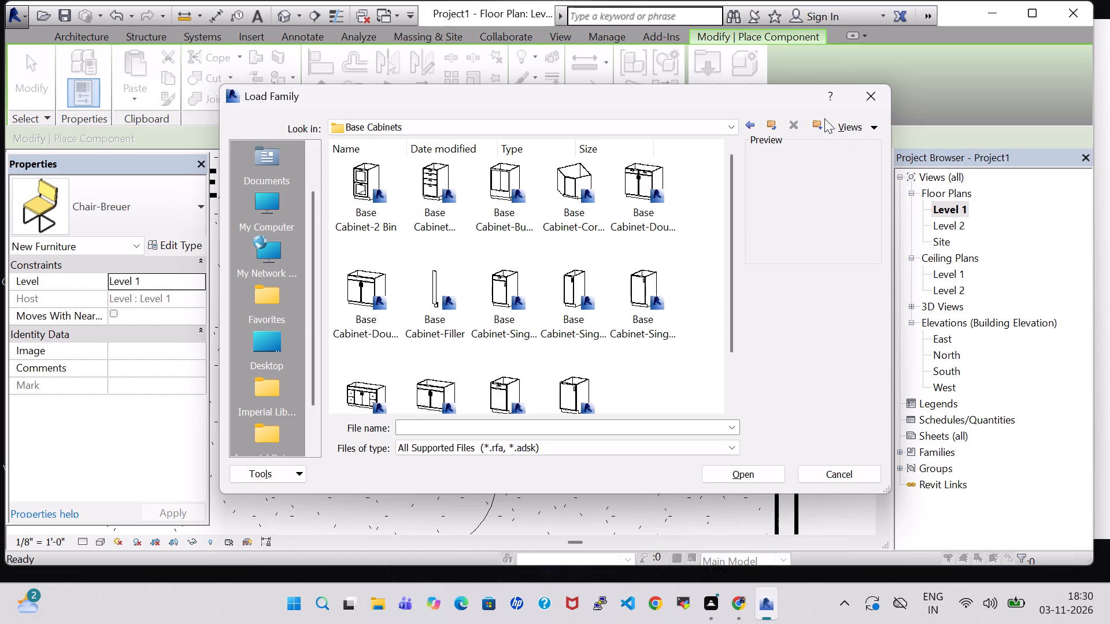
left_click(749, 128)
double_click(406, 184)
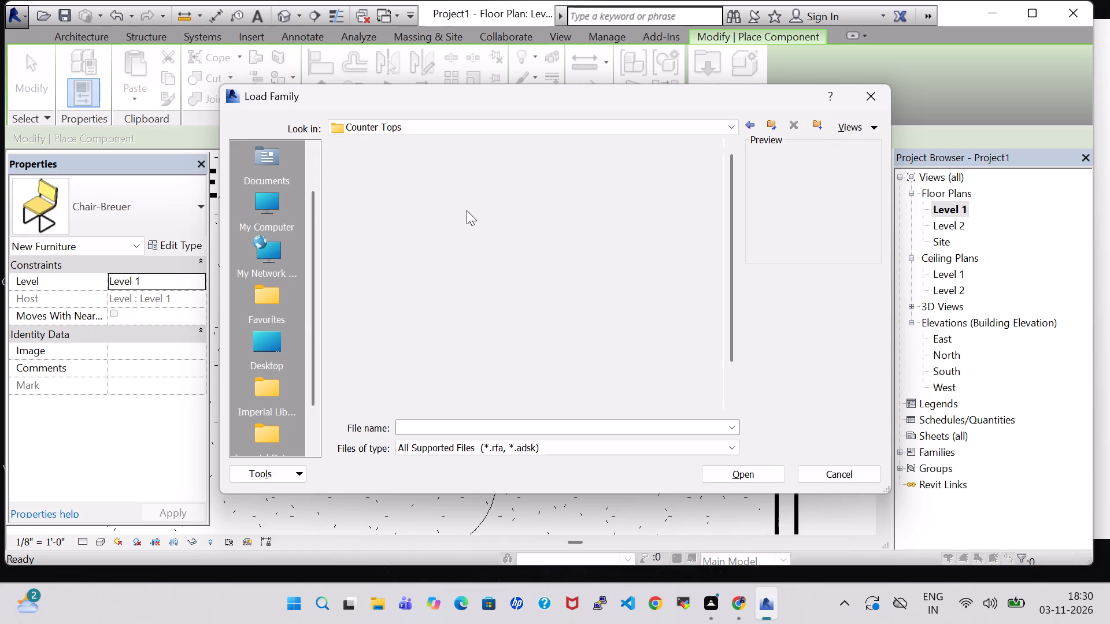
left_click(753, 121)
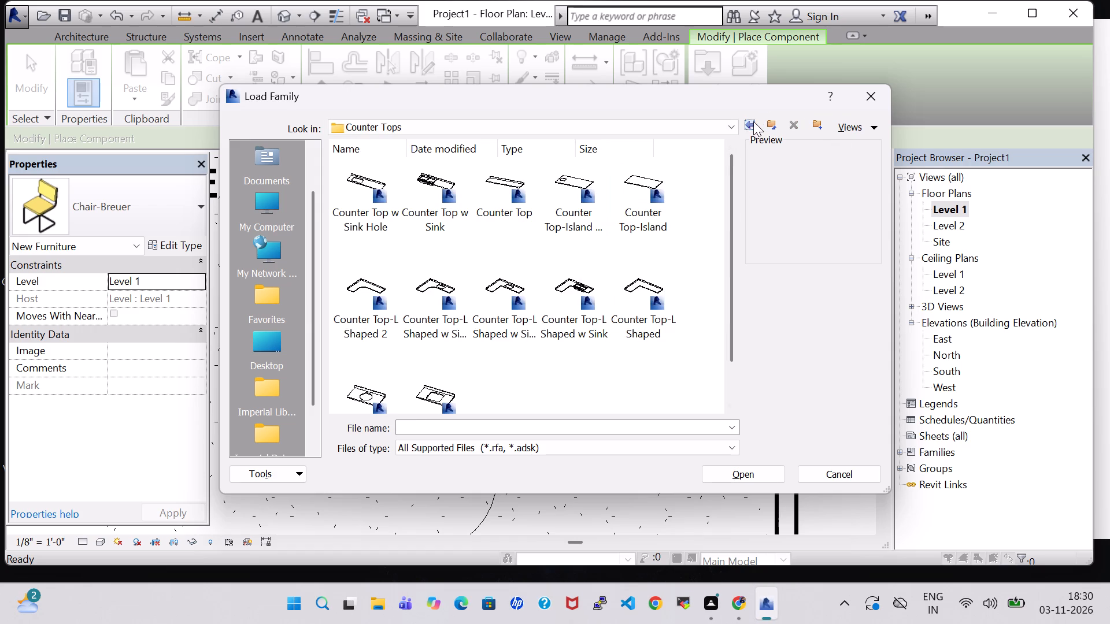
double_click(517, 192)
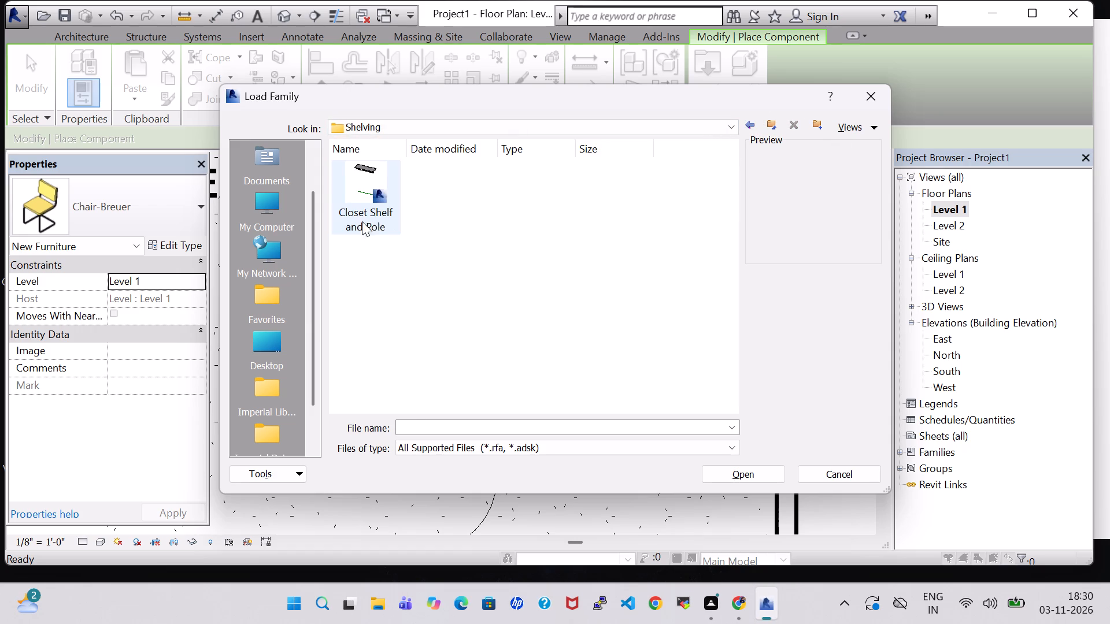
left_click(755, 123)
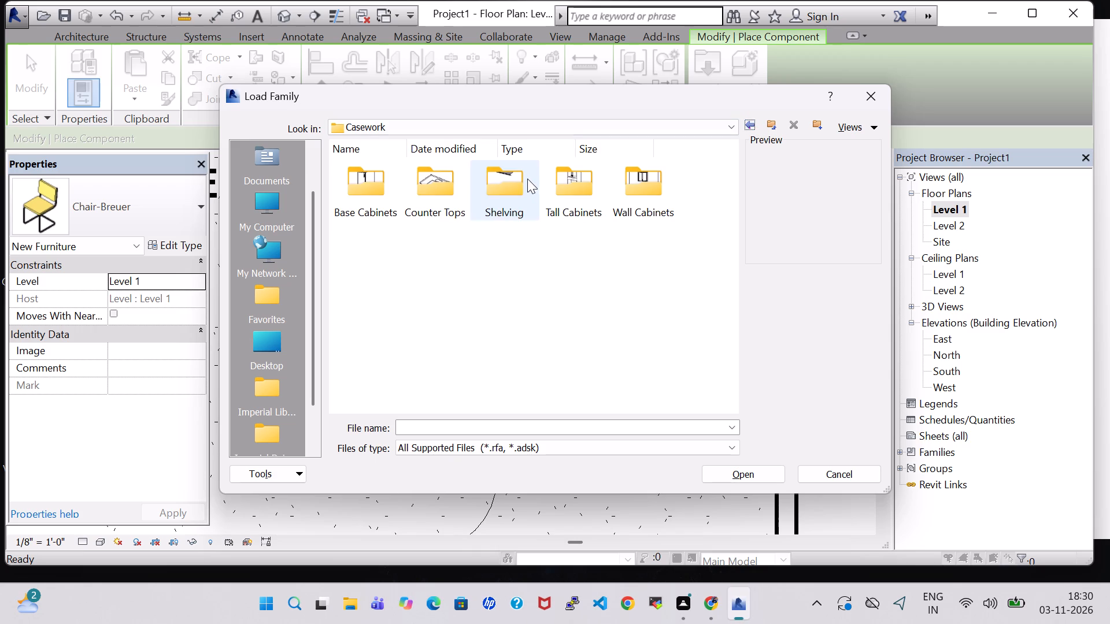
double_click(593, 206)
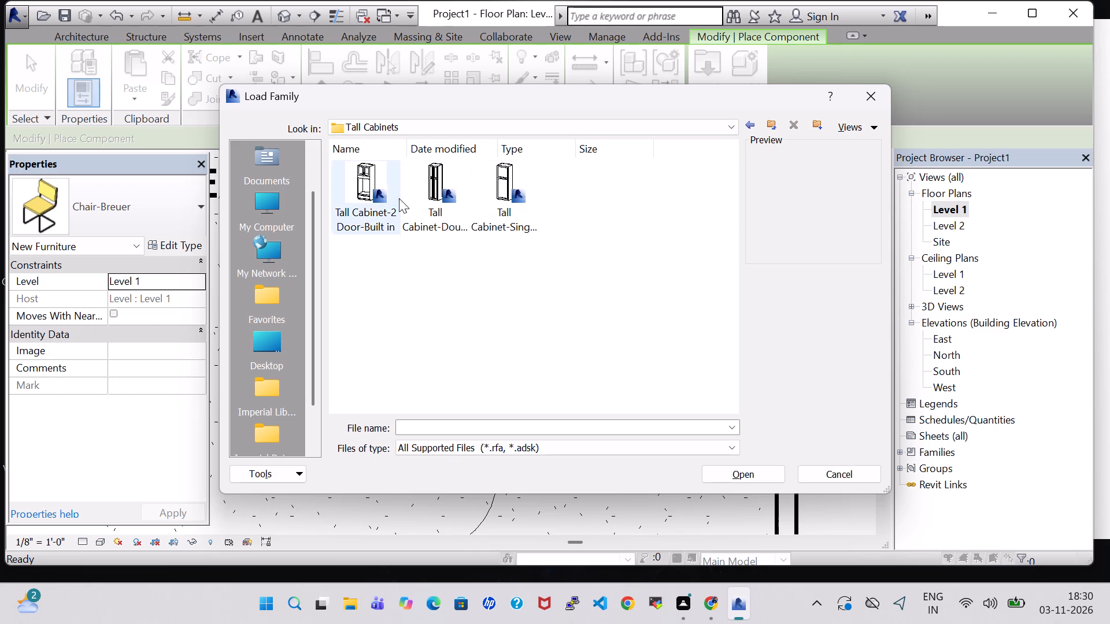
scroll(469, 227, "up", 4)
left_click(515, 205)
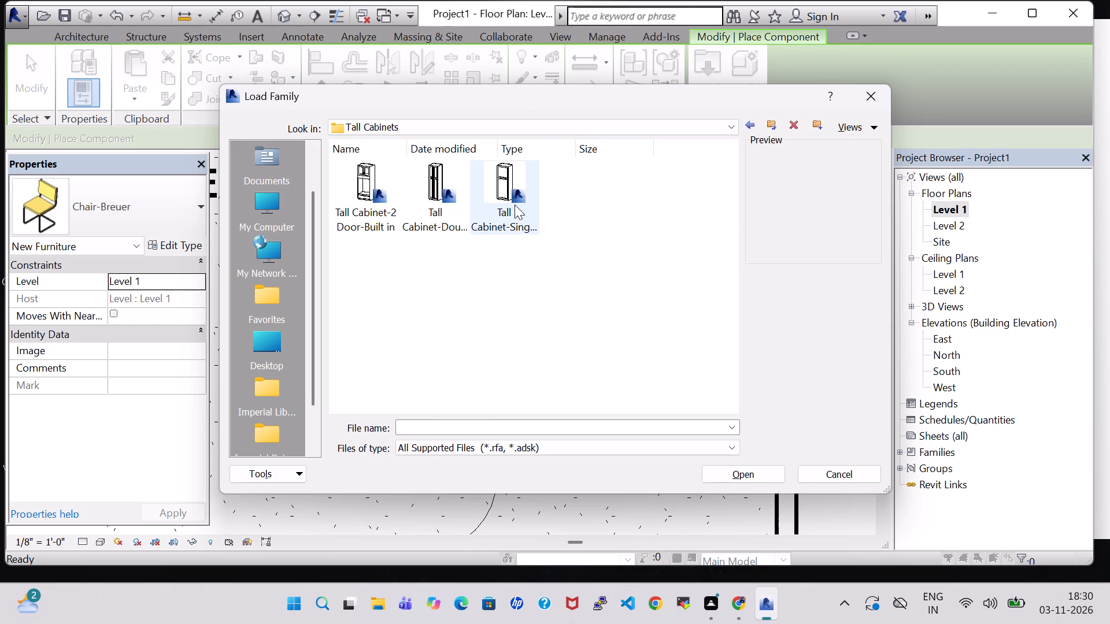
left_click(745, 118)
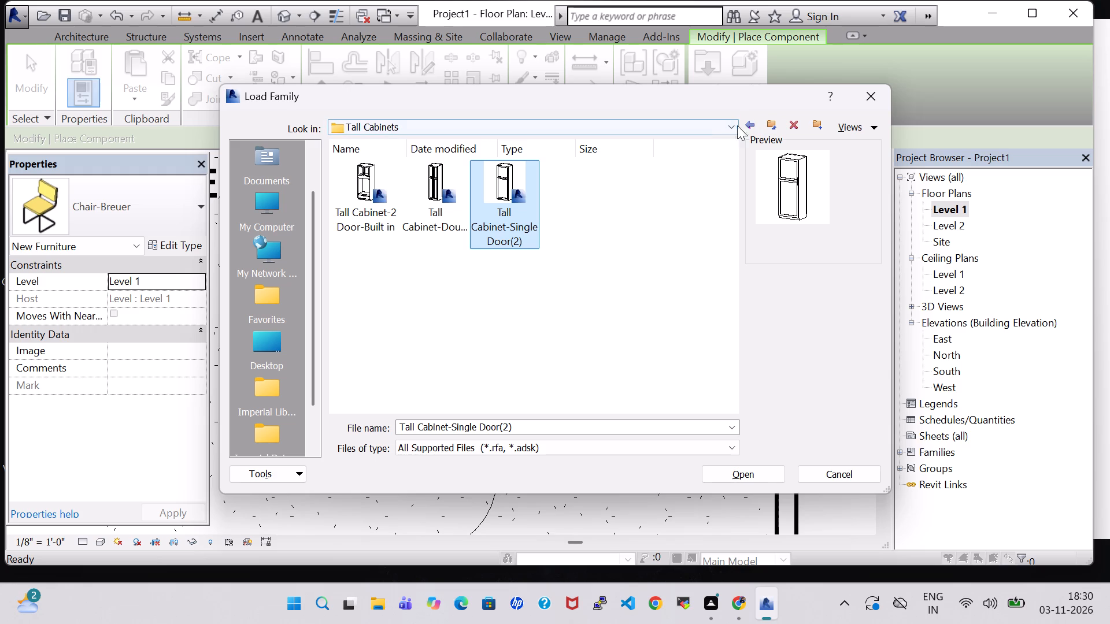
left_click(755, 121)
double_click(624, 190)
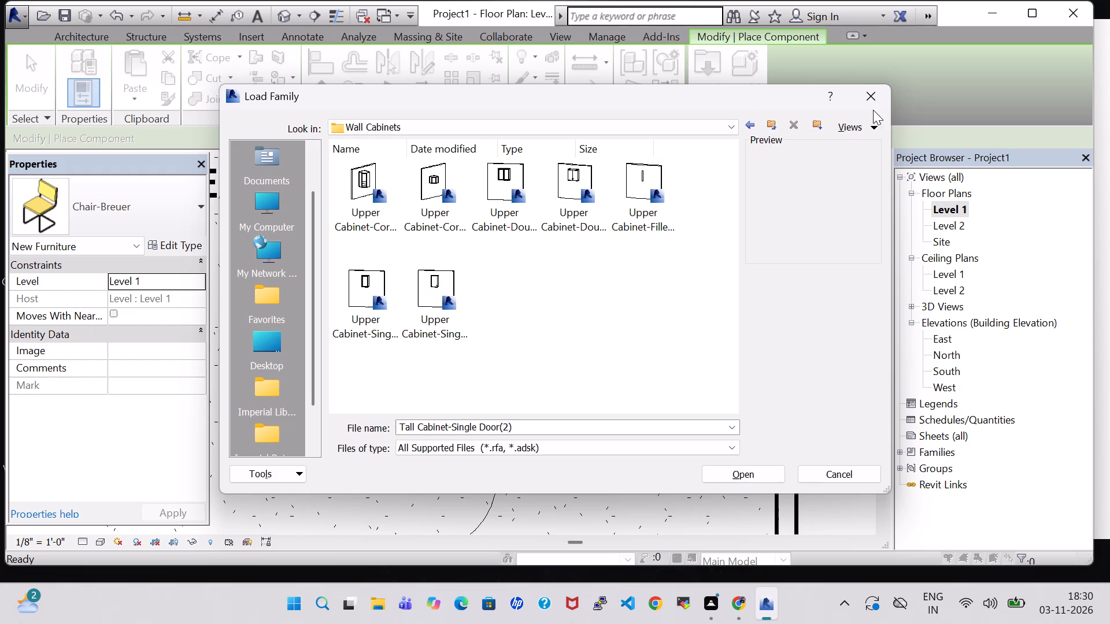
left_click(882, 90)
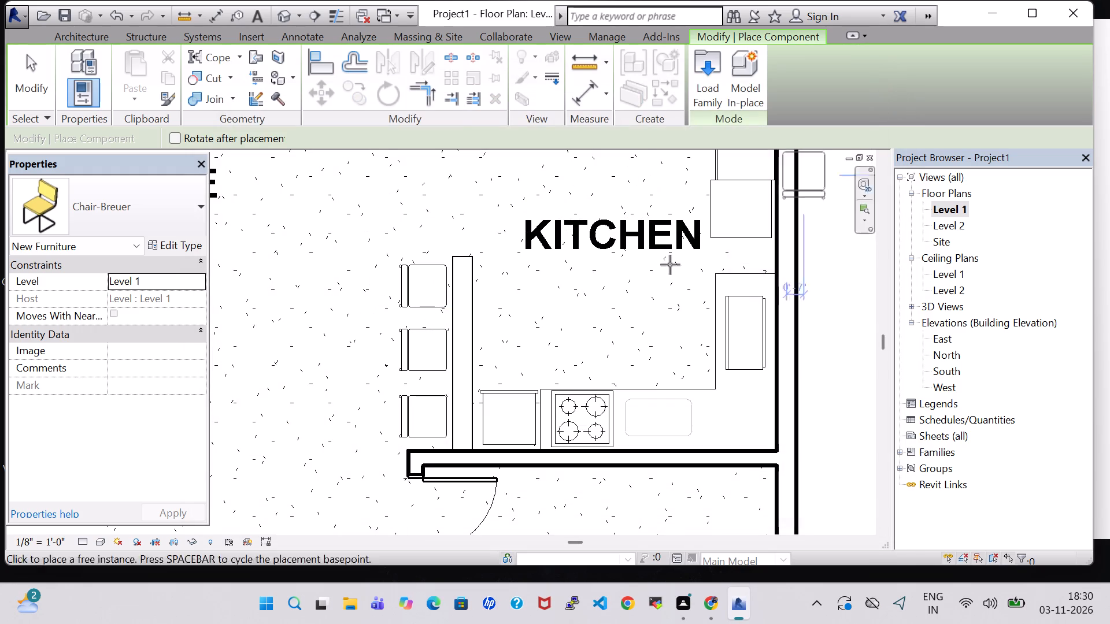
scroll(656, 274, "down", 1)
key("Escape")
key("Escape")
key("Escape")
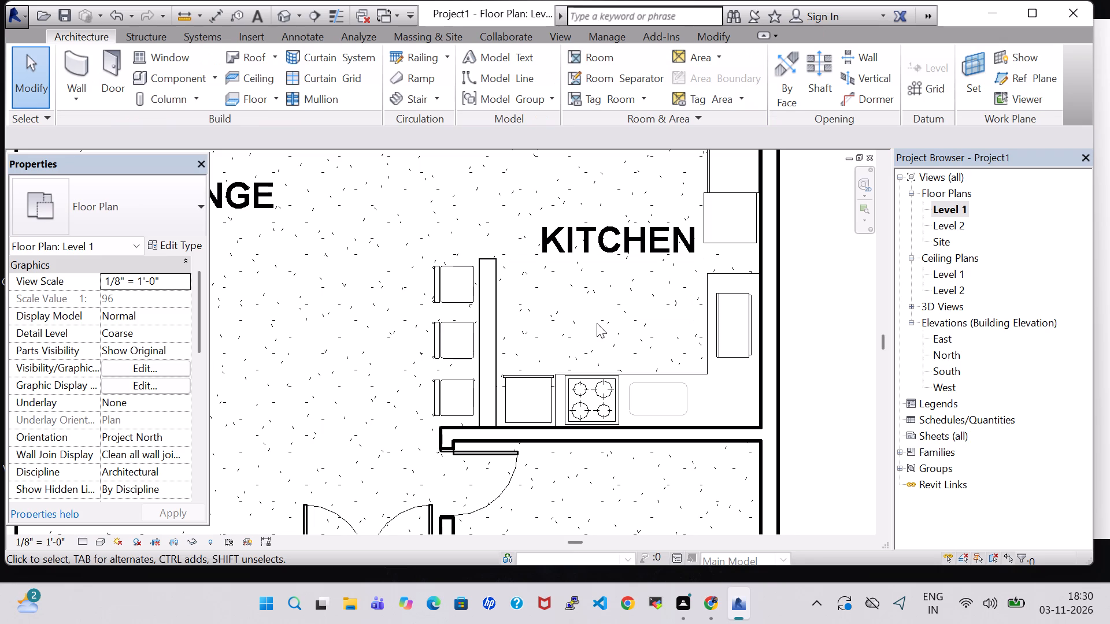
Nudge the KITCHEN room tag two increments toward the lounge and two increments toward the dining room.
scroll(661, 322, "down", 2)
middle_click_drag(816, 367, 794, 331)
scroll(794, 331, "down", 2)
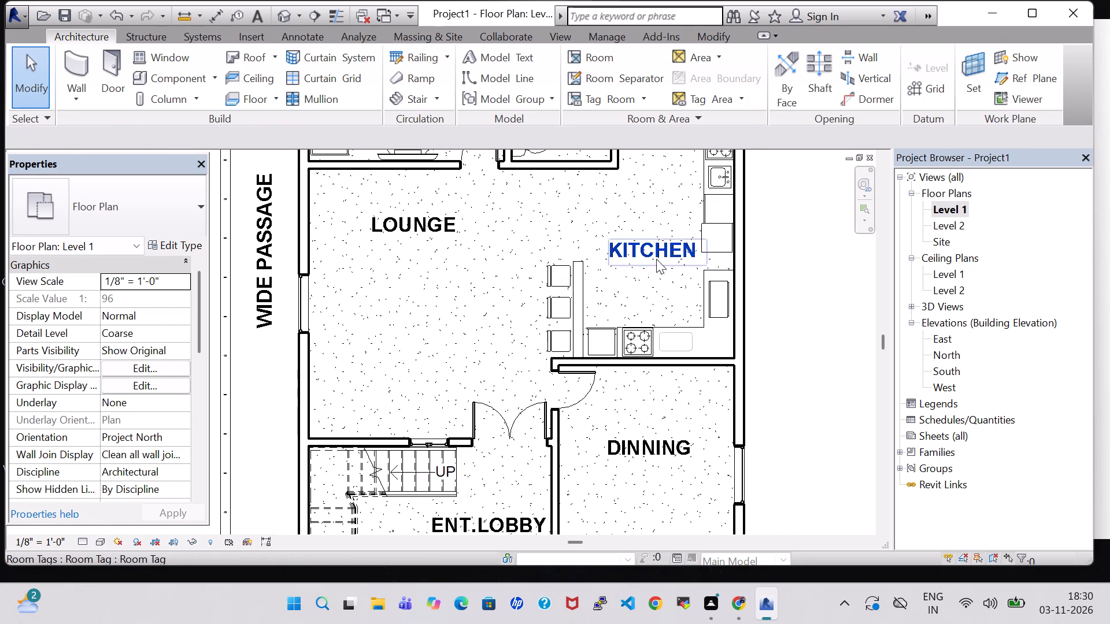
left_click(643, 259)
key("Left")
key("Left")
key("Down")
key("Down")
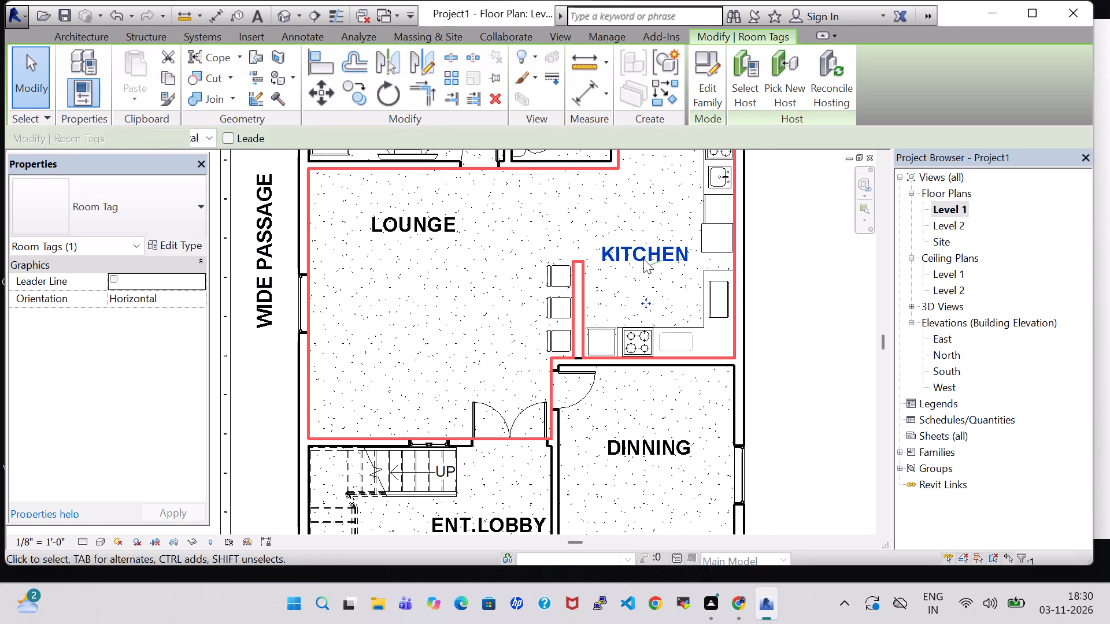
left_click(798, 287)
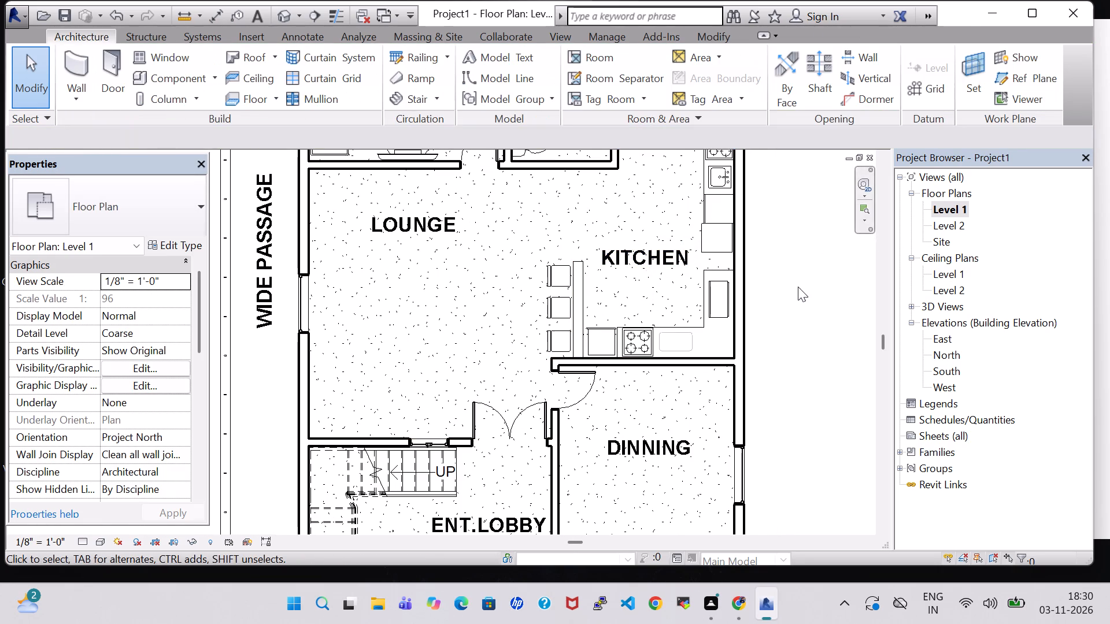
Load the Sink Vanity-Round family from the US Imperial library's Plumbing, Architectural, Fixtures, Sinks folder as a component.
middle_click_drag(800, 238, 761, 365)
middle_click_drag(763, 365, 759, 351)
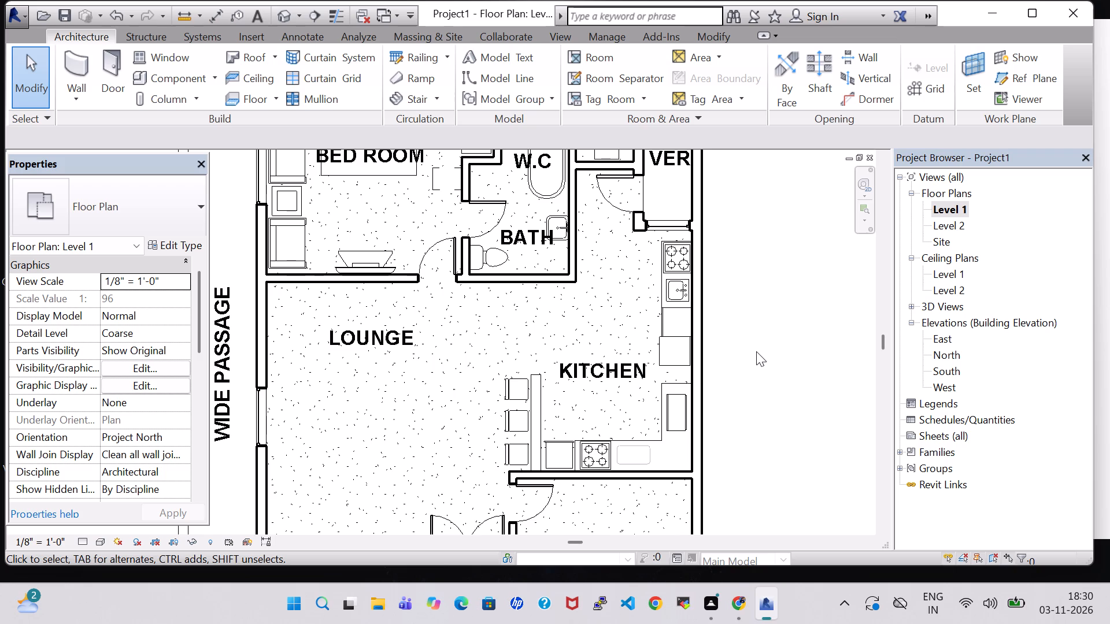
middle_click_drag(756, 351, 742, 339)
scroll(742, 339, "down", 3)
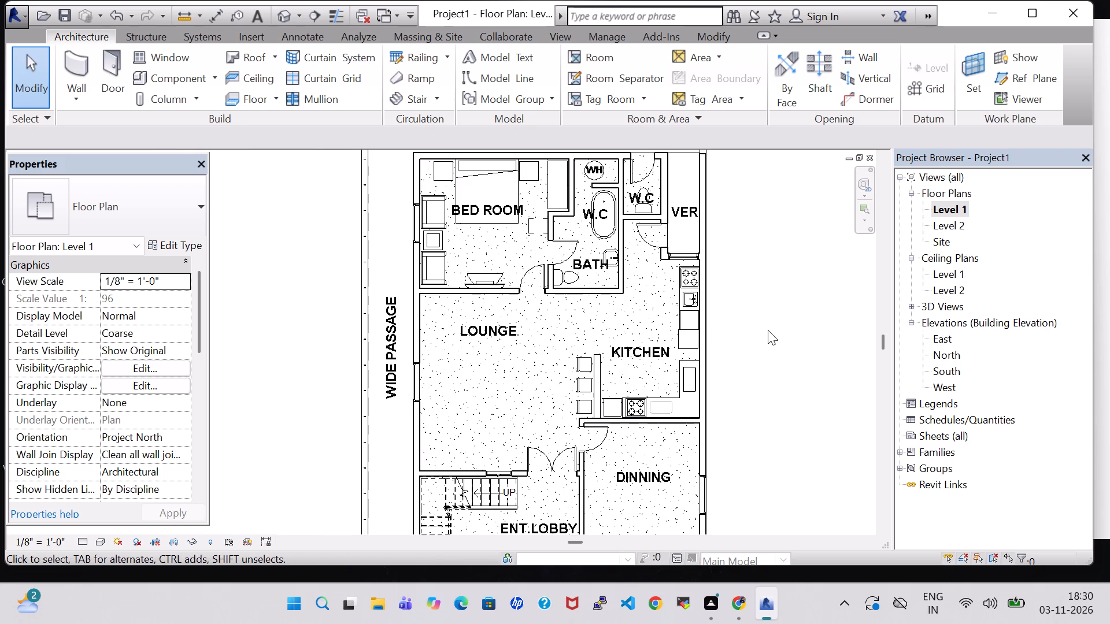
left_click(173, 79)
left_click(715, 84)
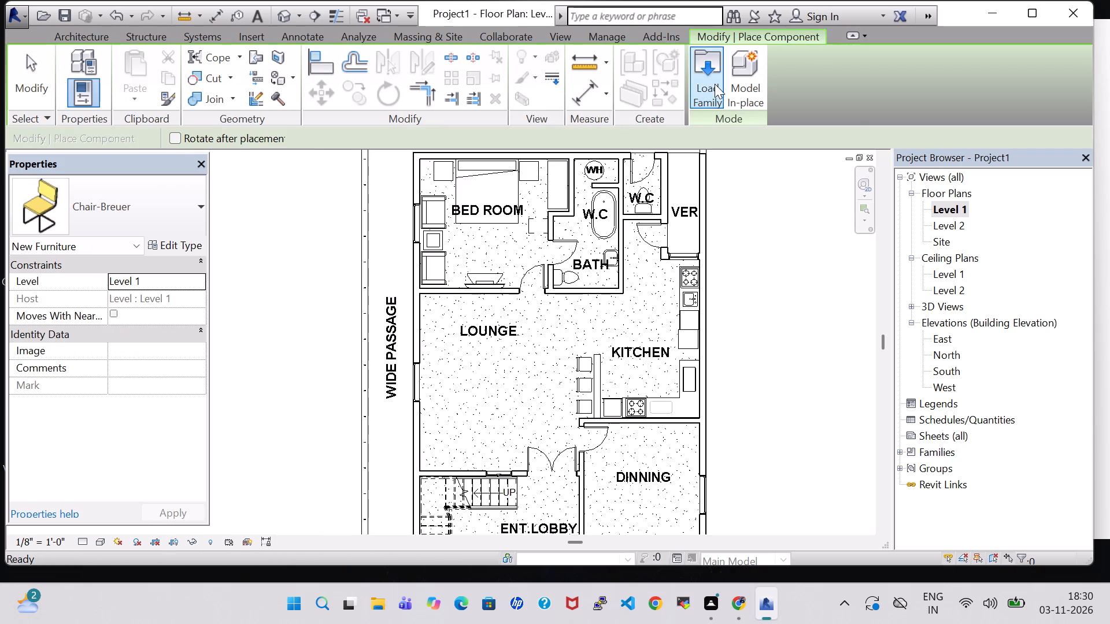
scroll(579, 321, "down", 1)
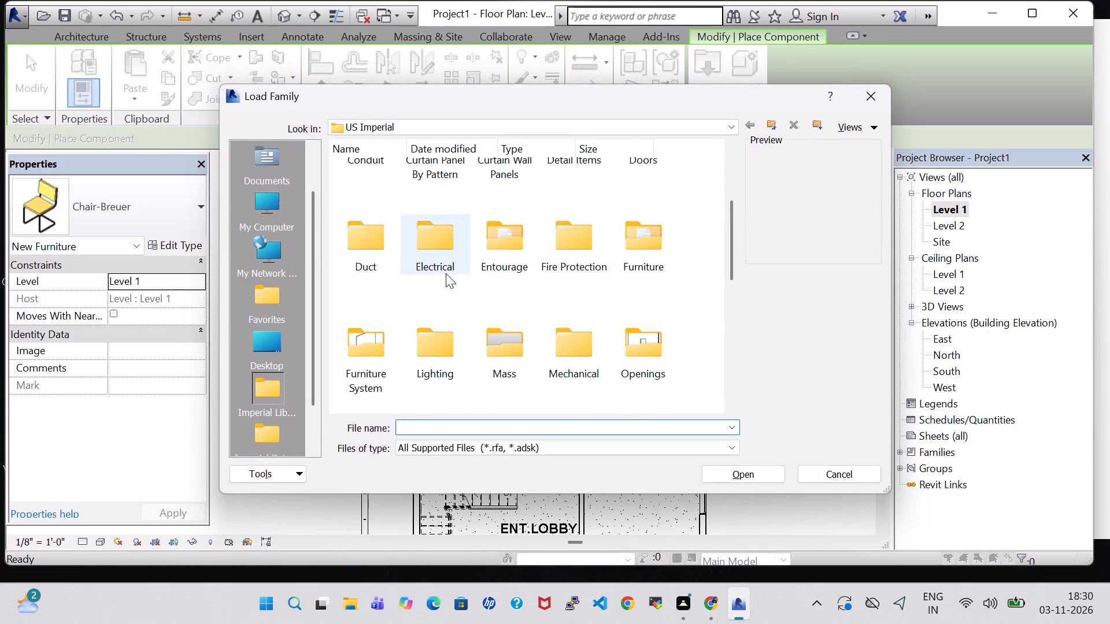
scroll(445, 273, "down", 1)
double_click(507, 287)
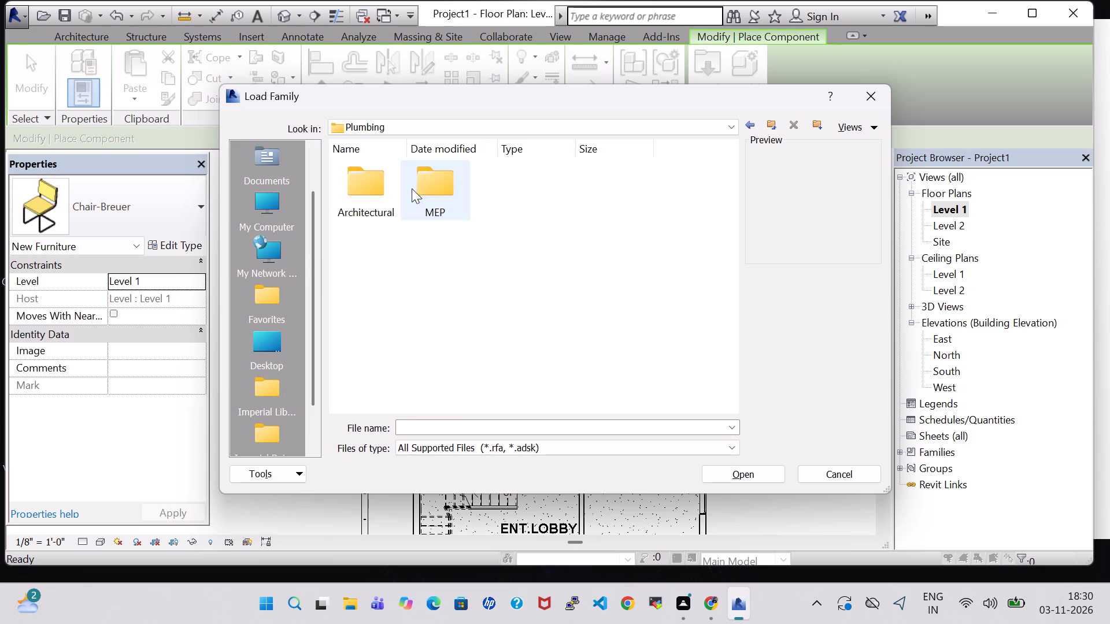
double_click(369, 184)
left_click(382, 191)
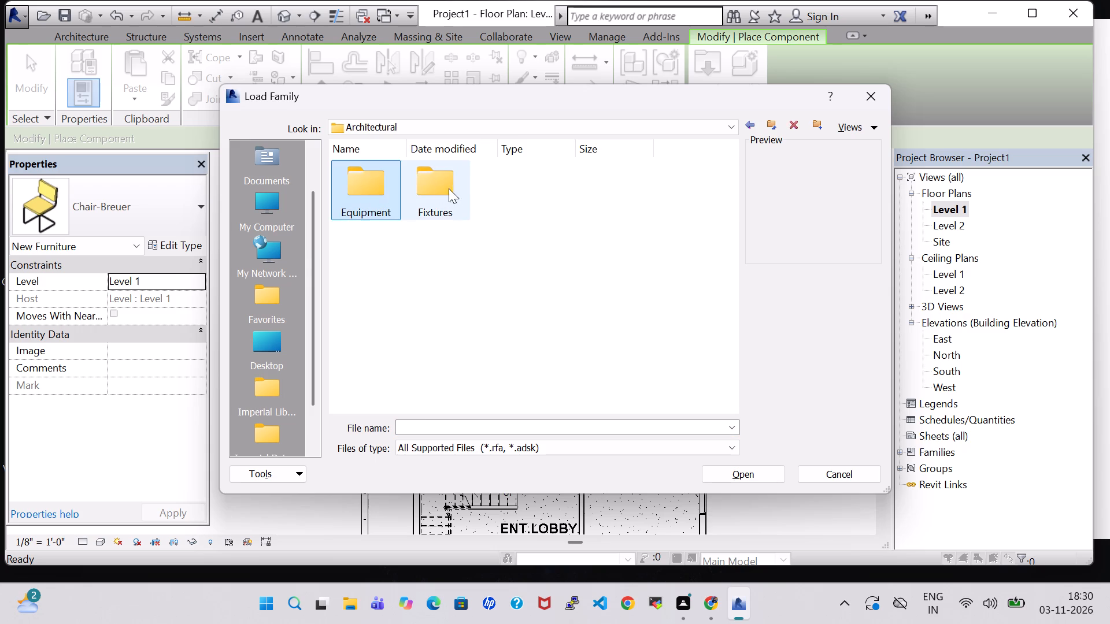
double_click(442, 191)
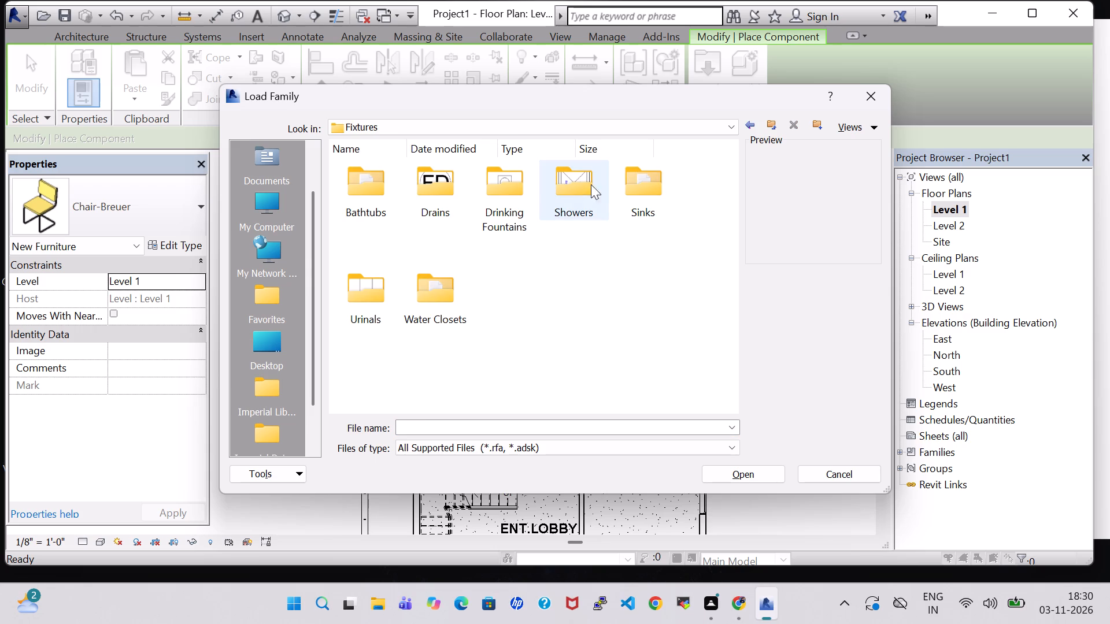
double_click(638, 191)
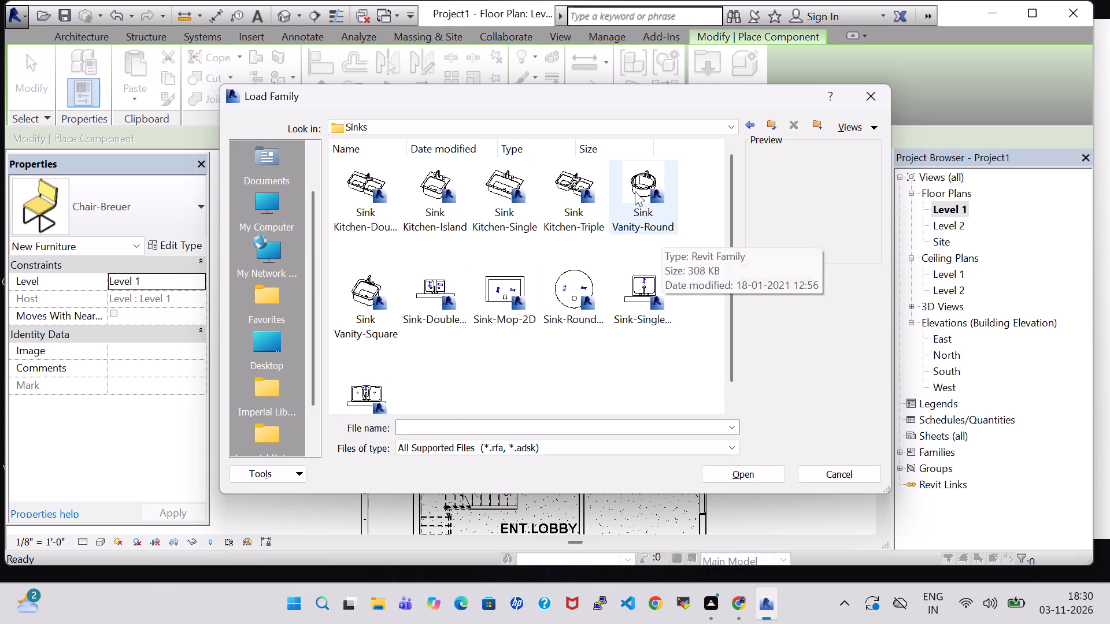
left_click(635, 191)
left_click(763, 473)
Place one 19" x 19" Sink Vanity-Round against the dining room's exterior wall, between its window and the kitchen, with the faucet toward the wall.
middle_click_drag(680, 248, 657, 365)
scroll(654, 354, "up", 10)
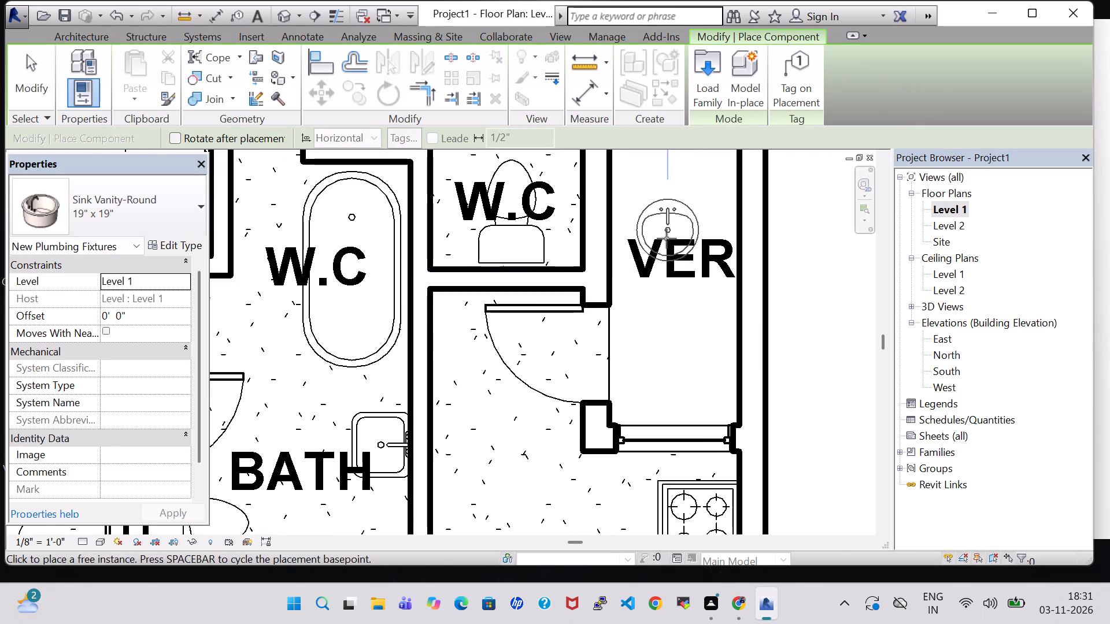
key("space")
middle_click_drag(667, 235, 676, 334)
scroll(677, 303, "down", 4)
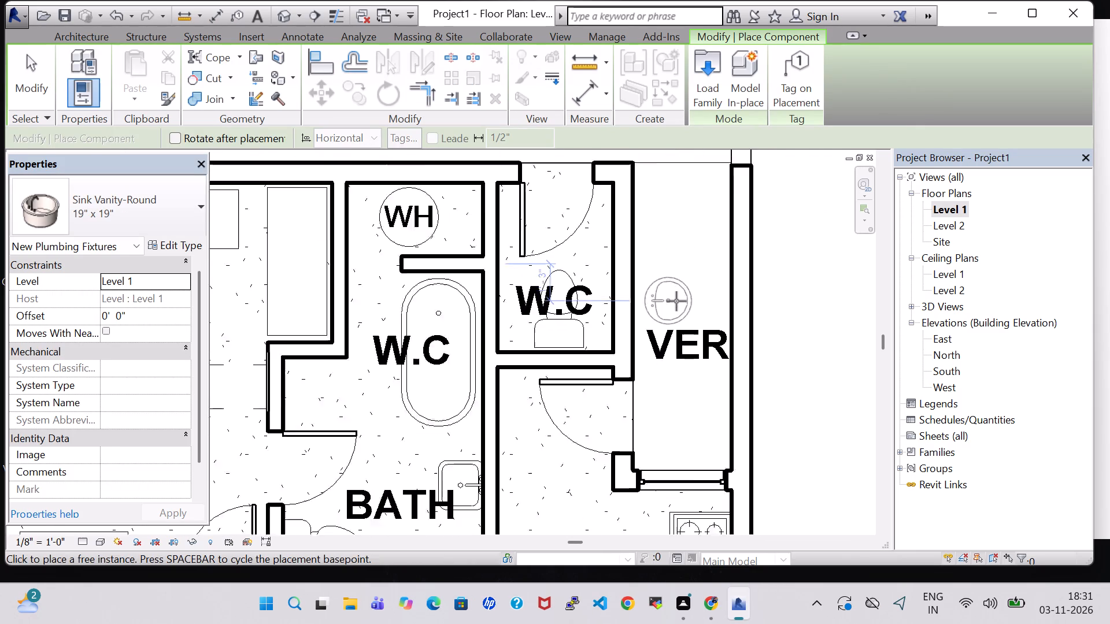
scroll(676, 301, "down", 1)
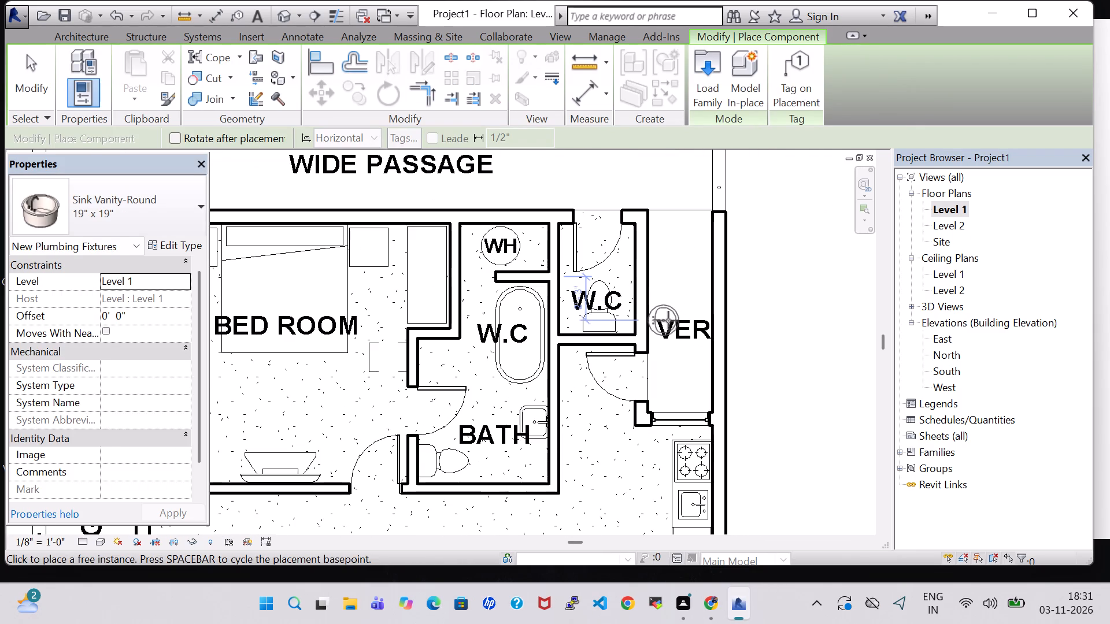
scroll(666, 355, "down", 4)
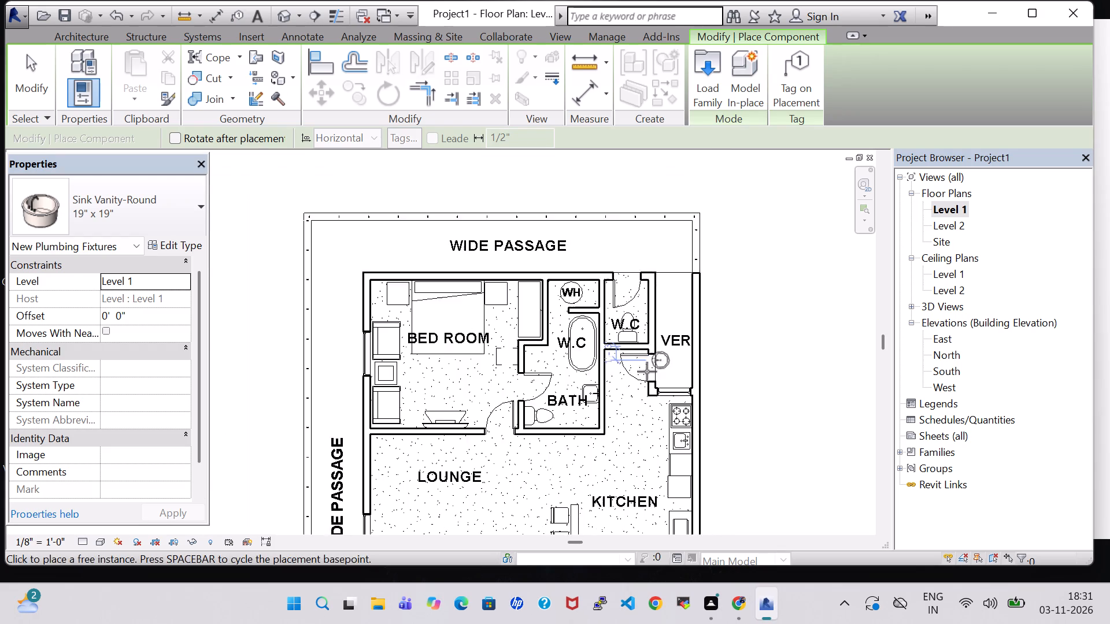
middle_click_drag(619, 387, 567, 260)
scroll(569, 263, "down", 3)
middle_click_drag(586, 421, 568, 340)
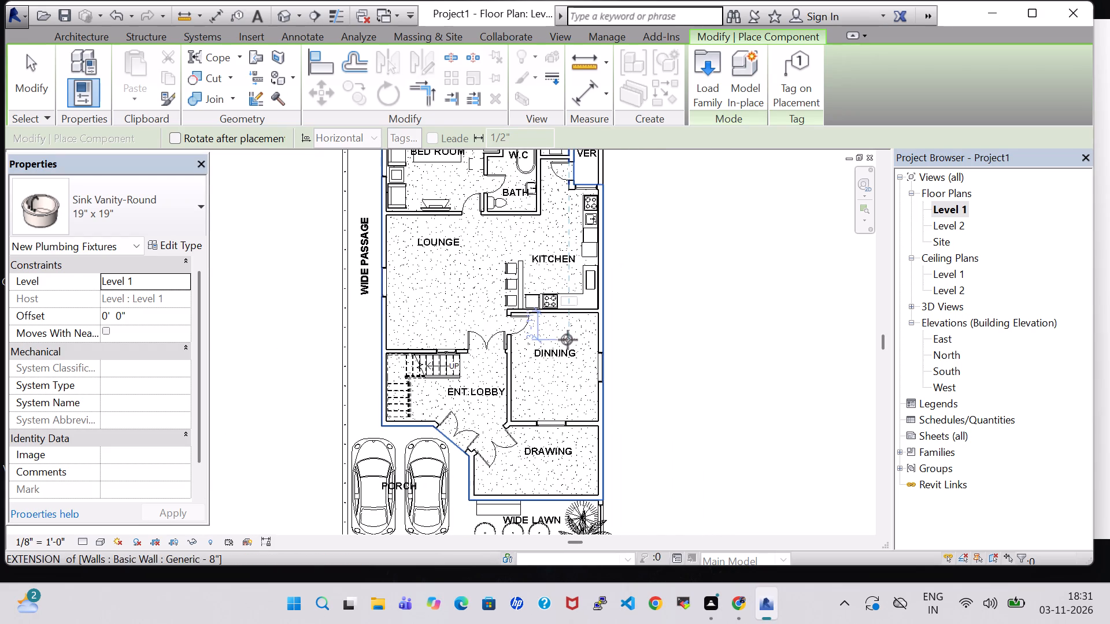
scroll(578, 359, "up", 5)
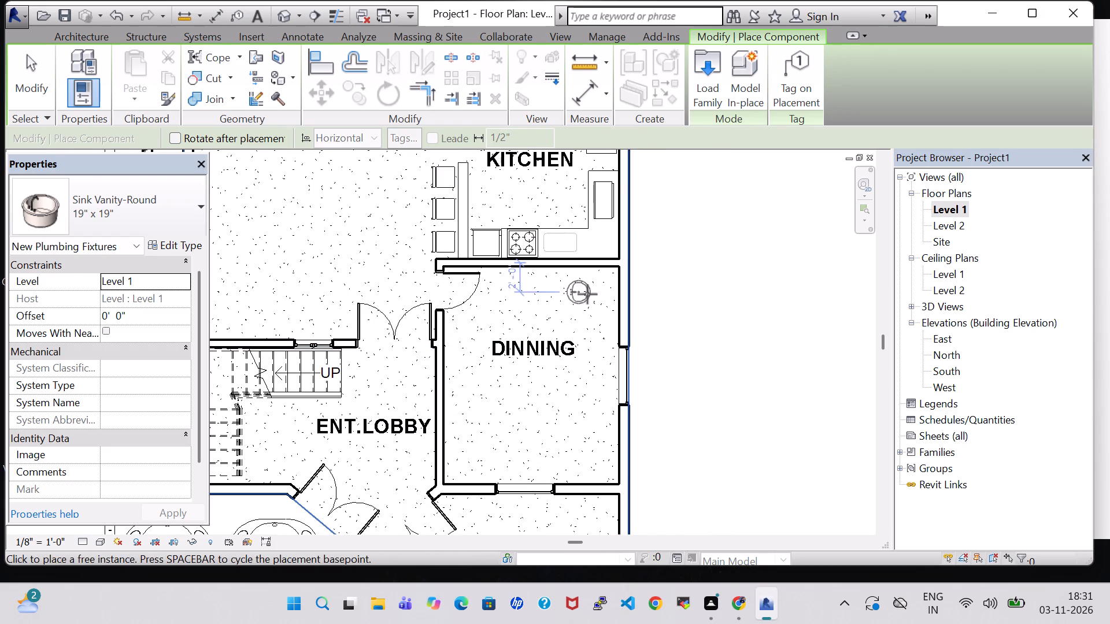
key("space")
key("space")
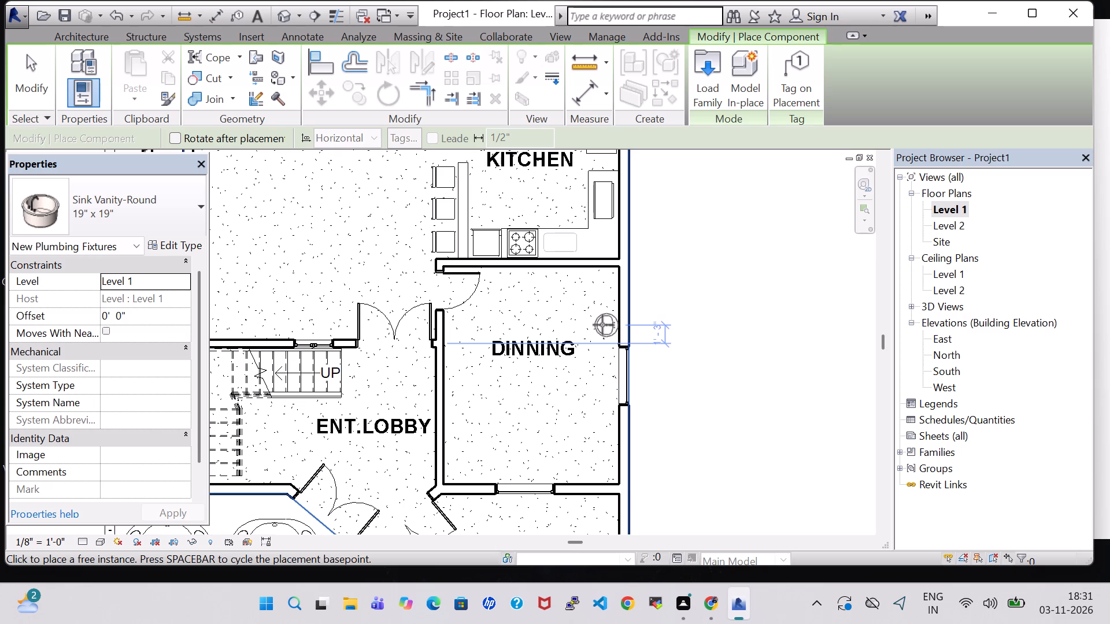
left_click(602, 325)
key("Escape")
key("Escape")
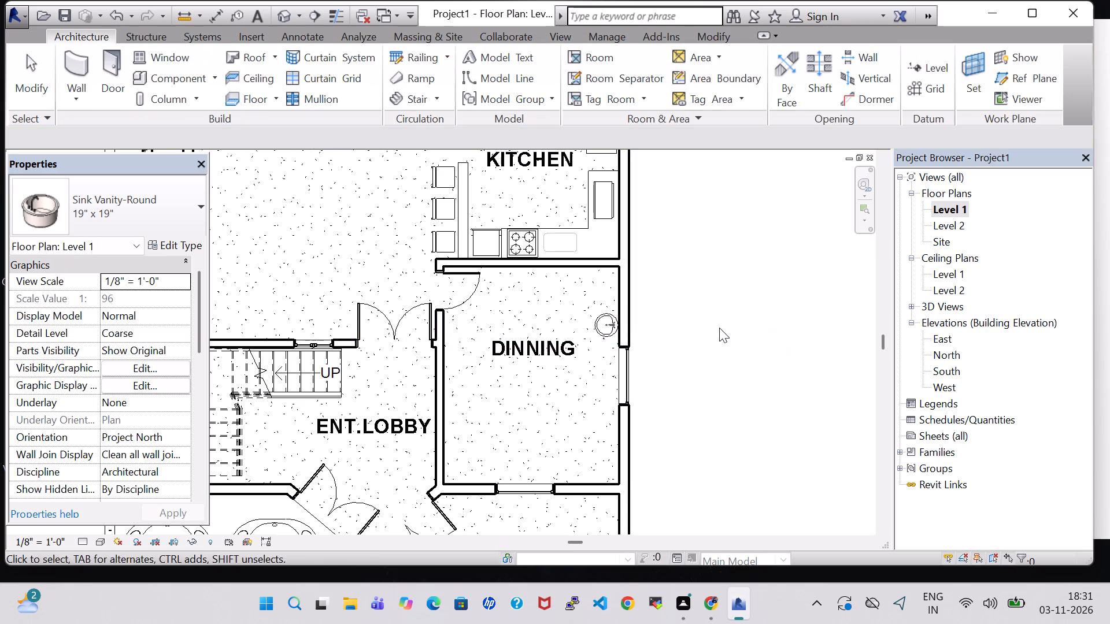
Start placing another component in the Level 1 floor plan.
middle_click_drag(664, 212, 637, 345)
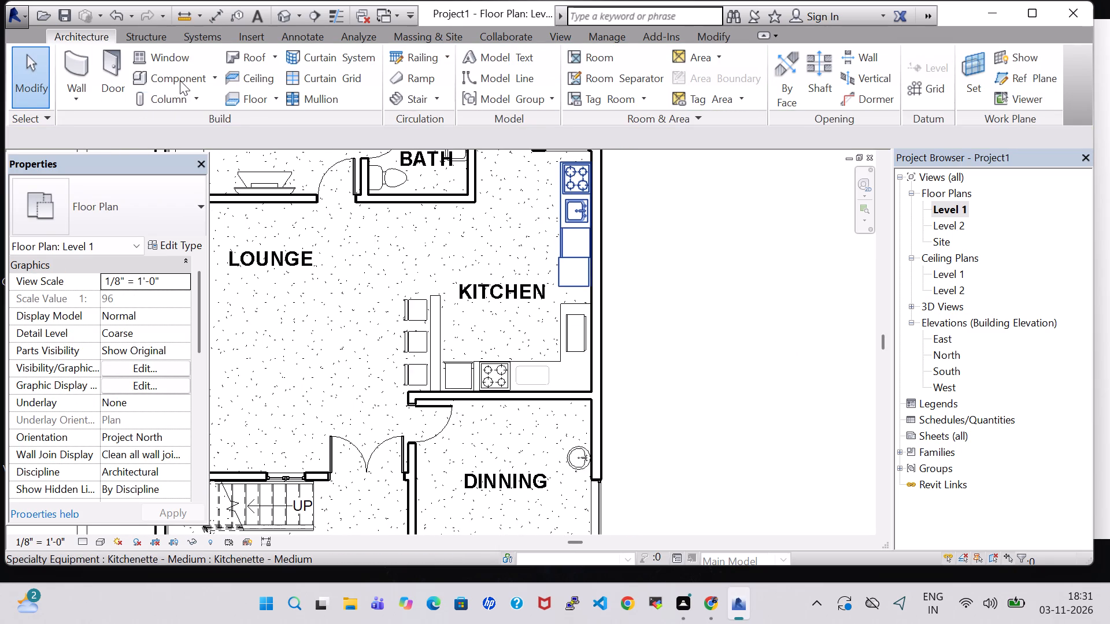
left_click(179, 80)
scroll(307, 236, "down", 6)
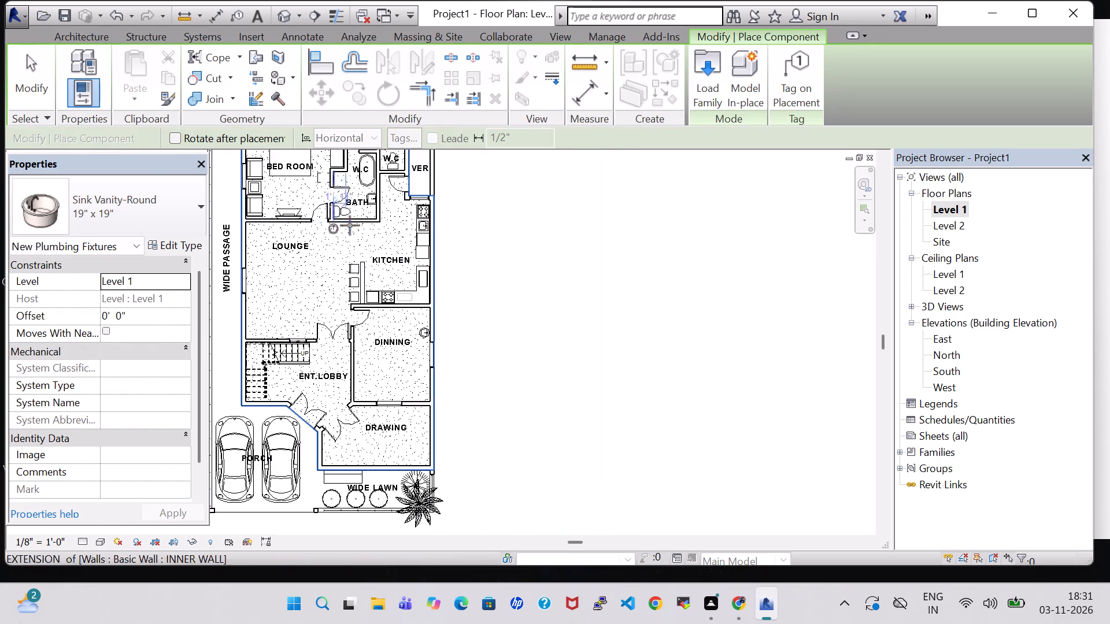
Place a 20" x 18" Sink Vanity-Square in the VER area, rotated with its back against the W.C wall.
left_click(147, 200)
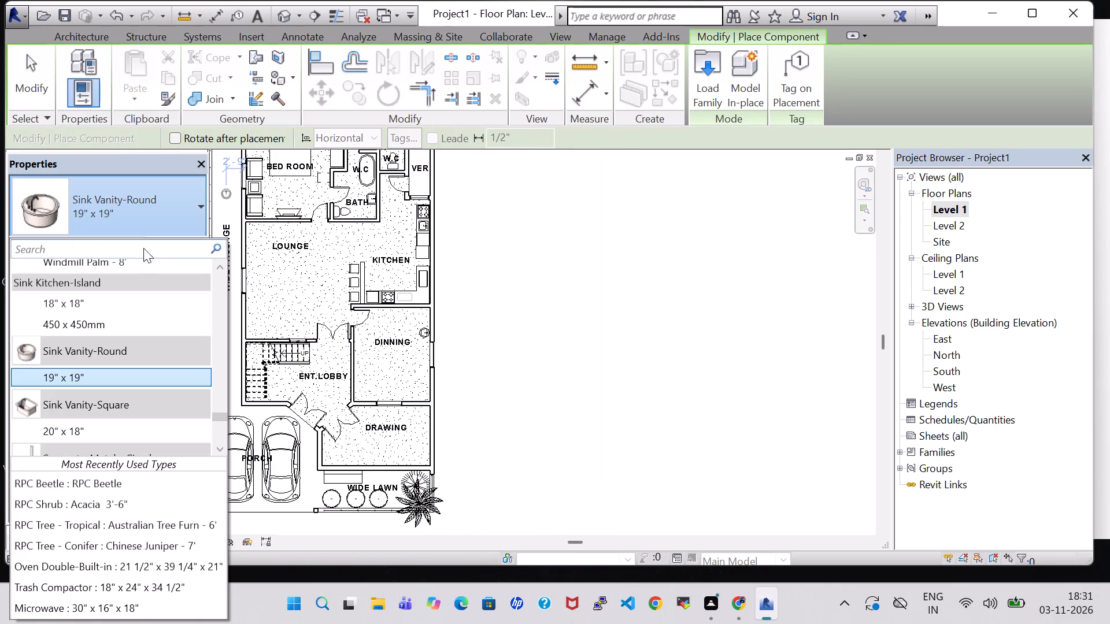
left_click(136, 432)
scroll(452, 168, "up", 2)
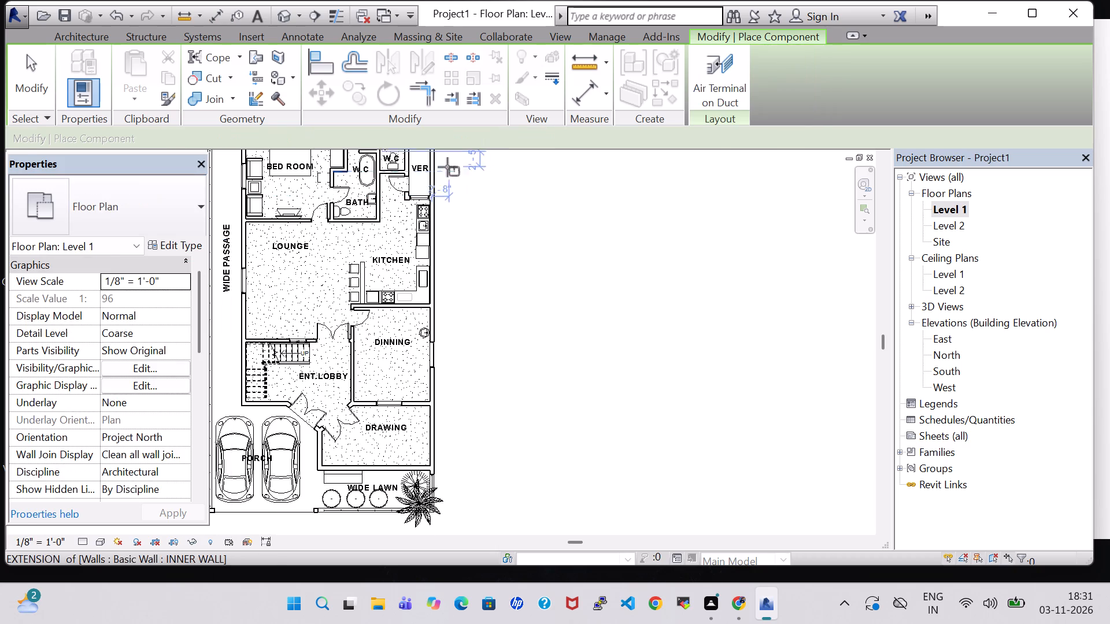
scroll(447, 167, "up", 2)
middle_click_drag(447, 171, 475, 338)
scroll(440, 338, "up", 4)
key("space")
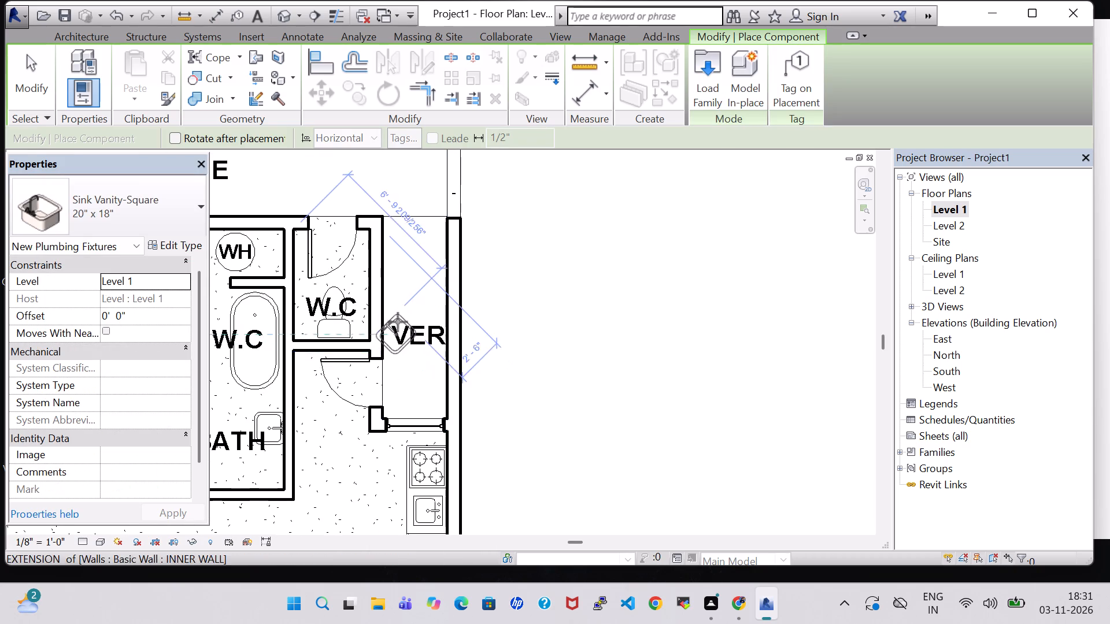
key("space")
left_click(403, 315)
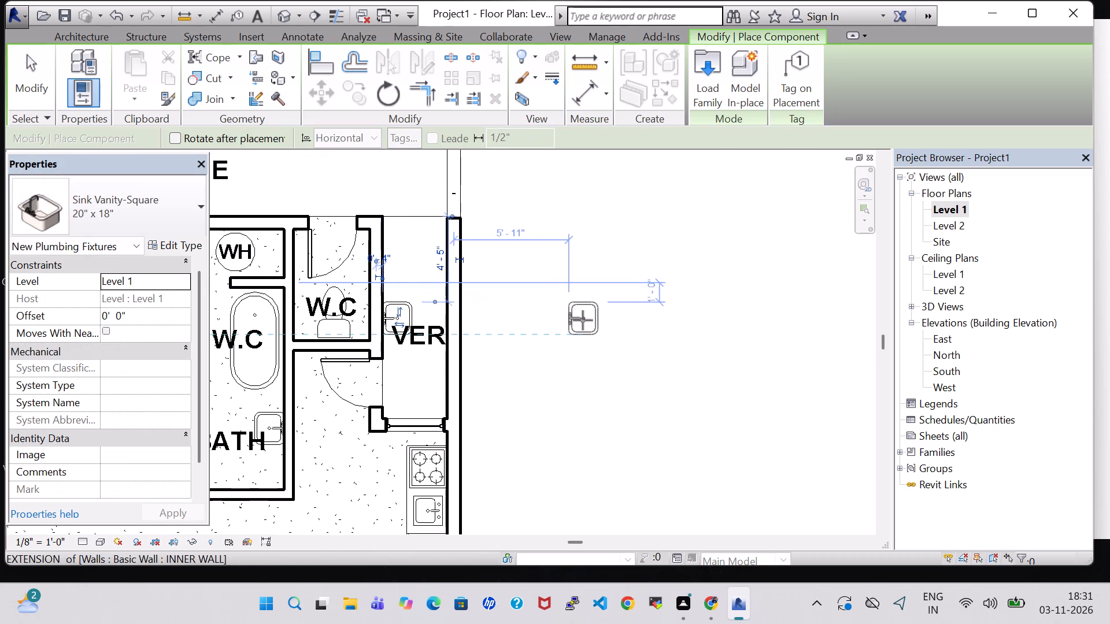
key("Escape")
key("Escape")
key("Escape")
key("Escape")
key("Escape")
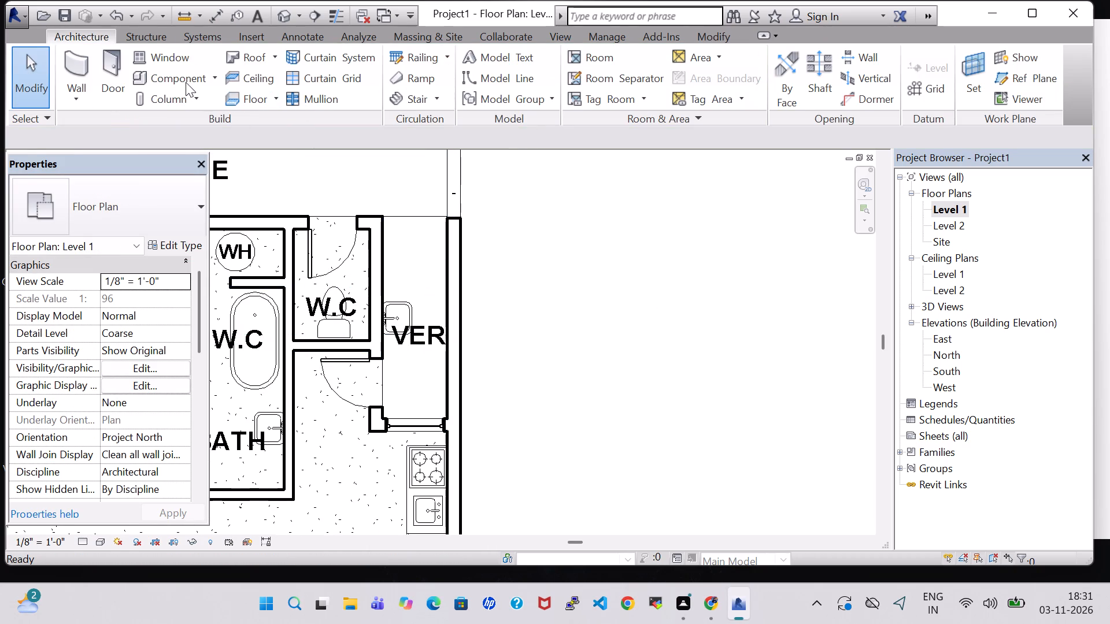
Load the Dishwasher family from the Domestic folder of the Specialty Equipment library.
left_click(183, 80)
left_click(712, 83)
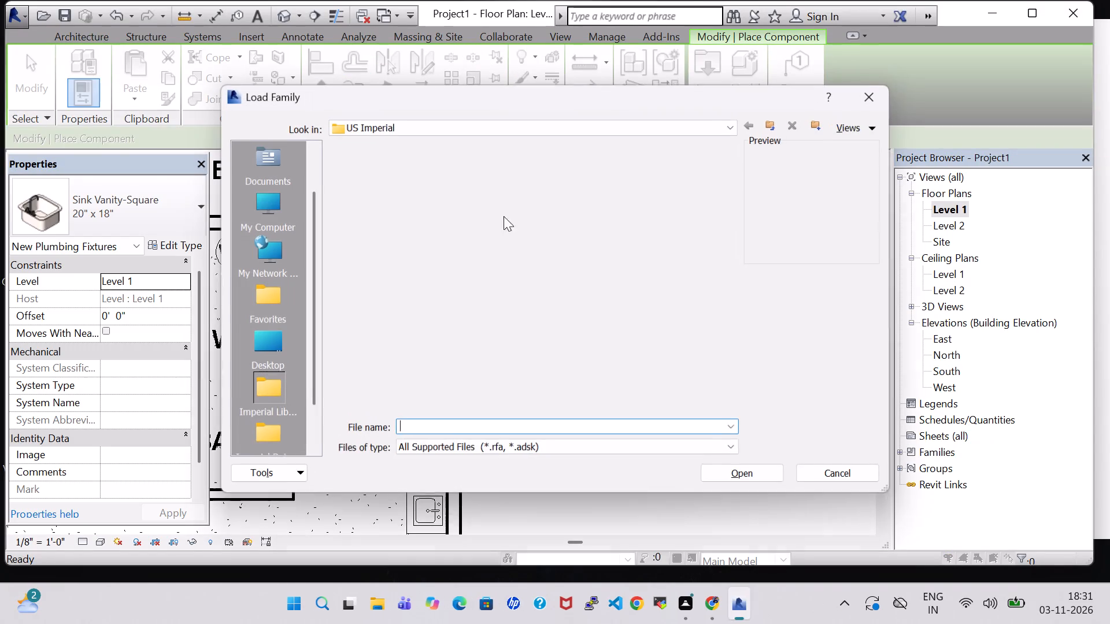
scroll(449, 272, "down", 3)
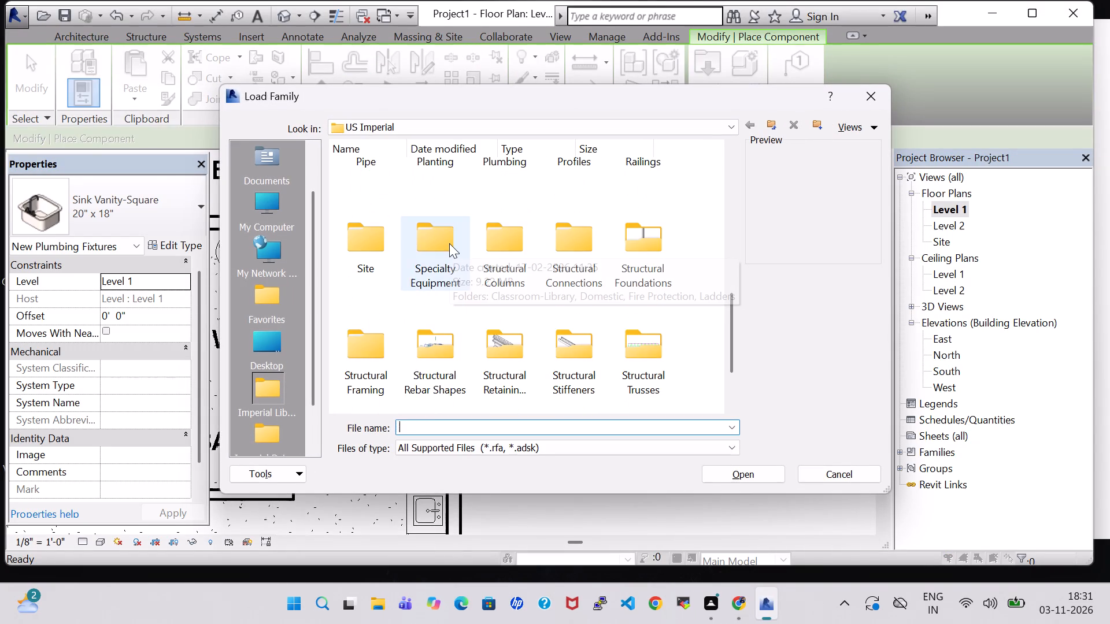
double_click(449, 243)
double_click(441, 196)
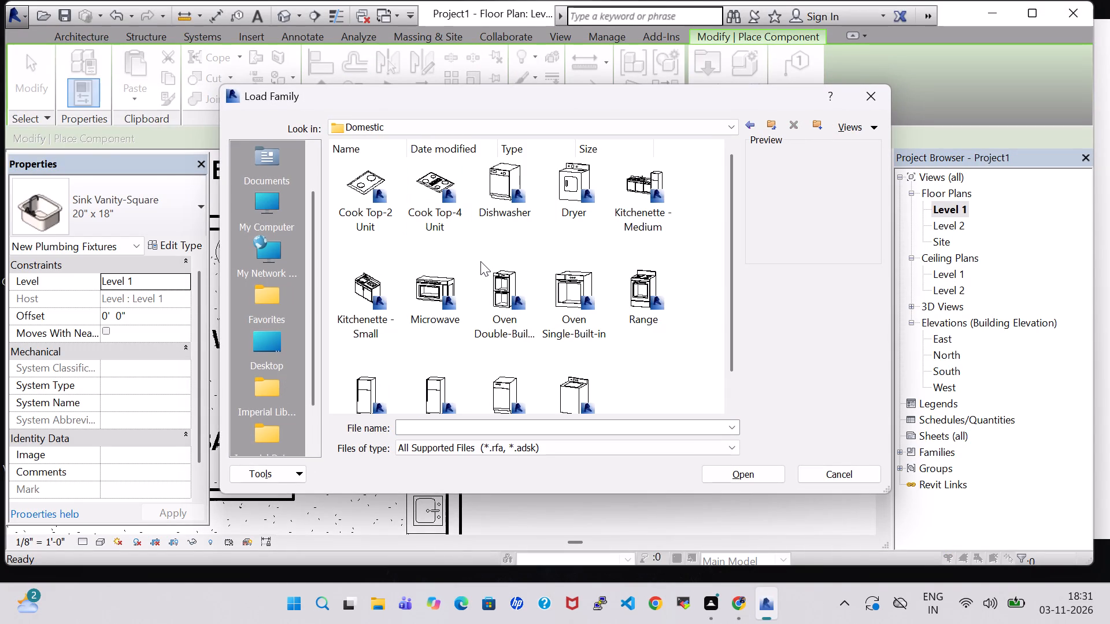
left_click(512, 188)
left_click(755, 480)
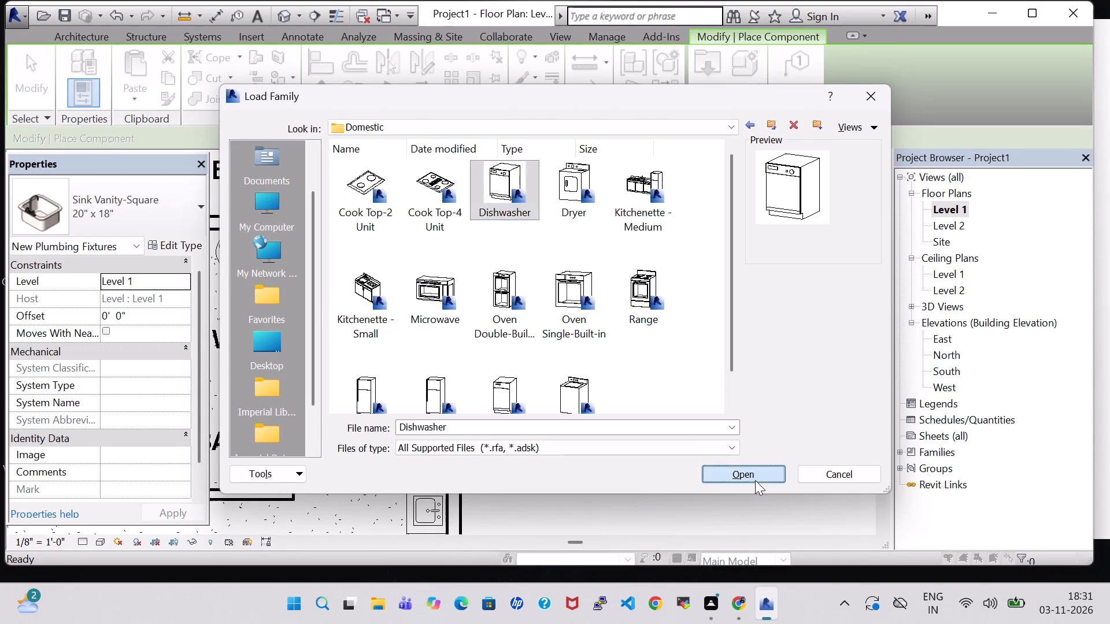
left_click(553, 290)
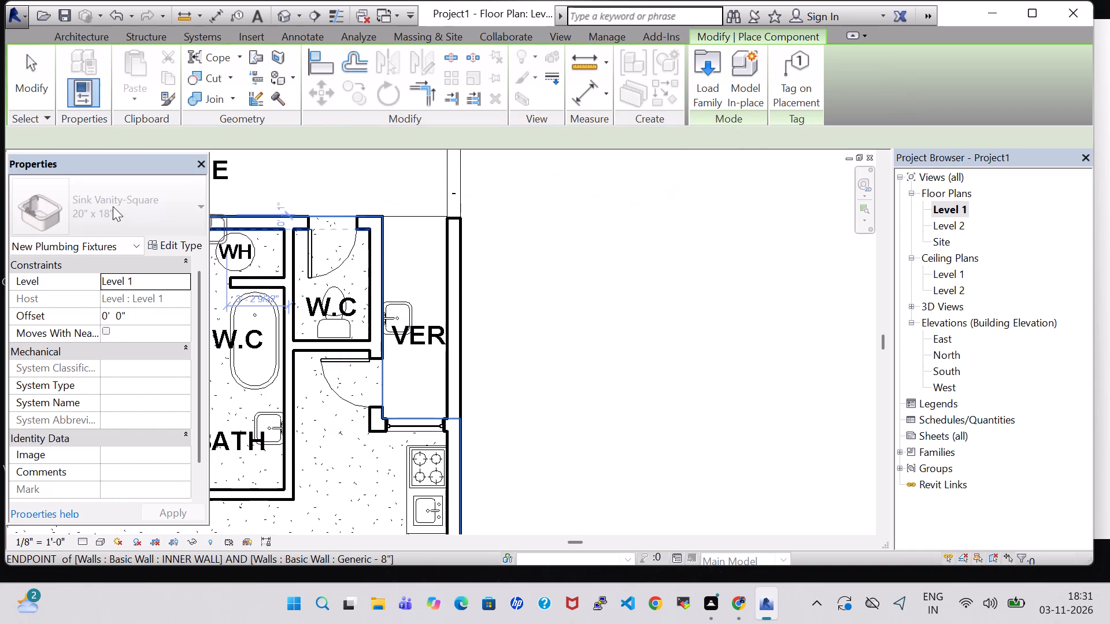
key("Escape")
key("Escape")
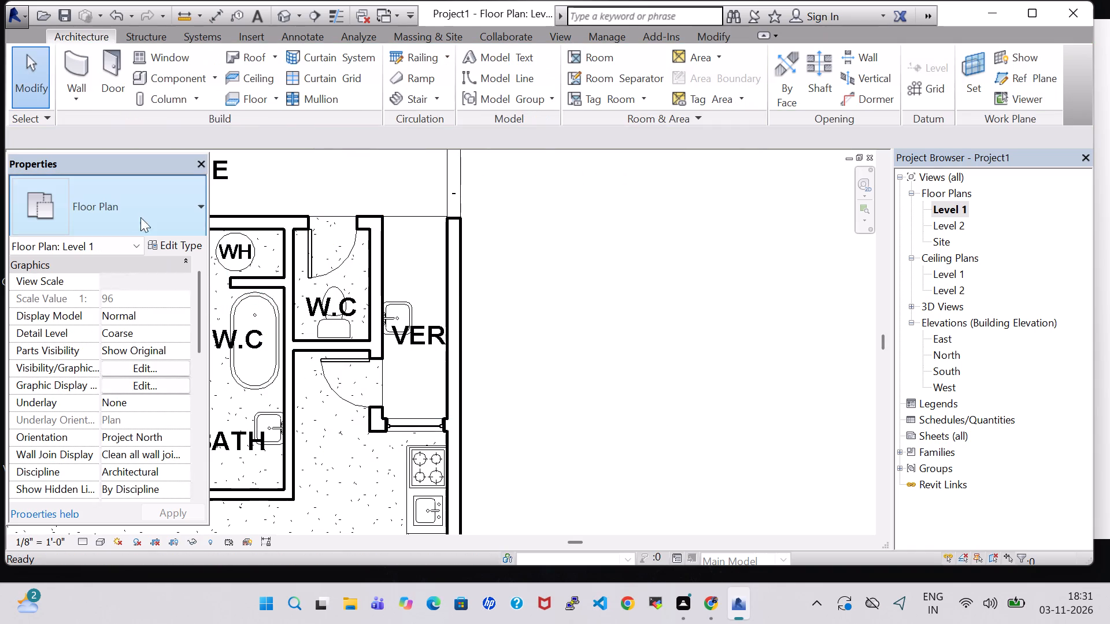
key("Escape")
Place a 24" x 24" x 34" Dishwasher in the VER area, rotated against the W.C wall just north of the vanity sink.
left_click(183, 83)
left_click(163, 204)
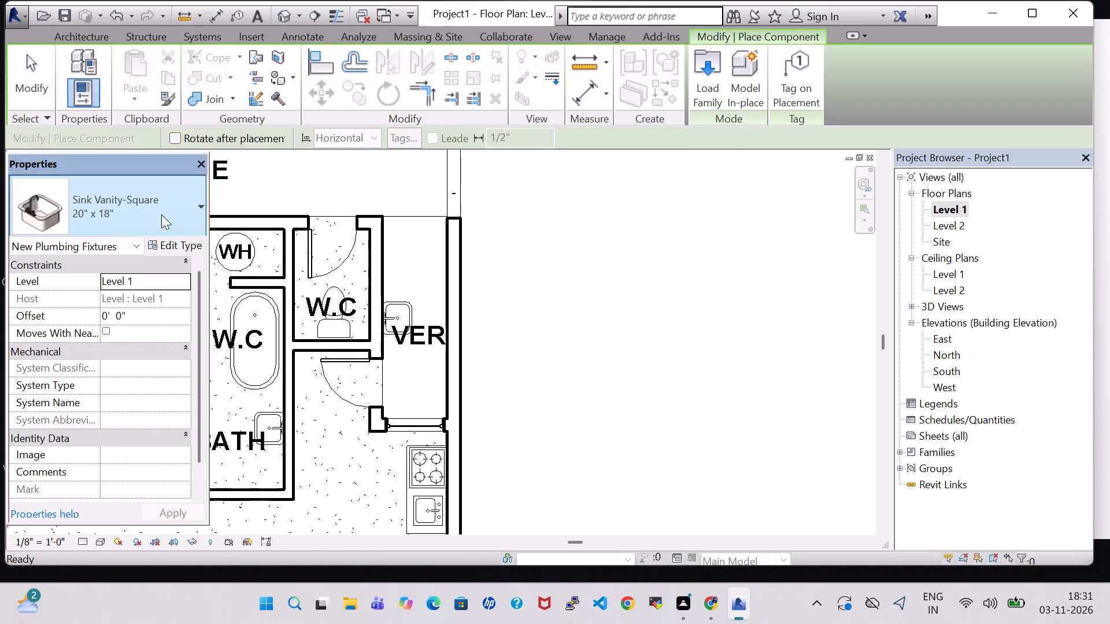
scroll(122, 381, "down", 3)
scroll(122, 381, "up", 3)
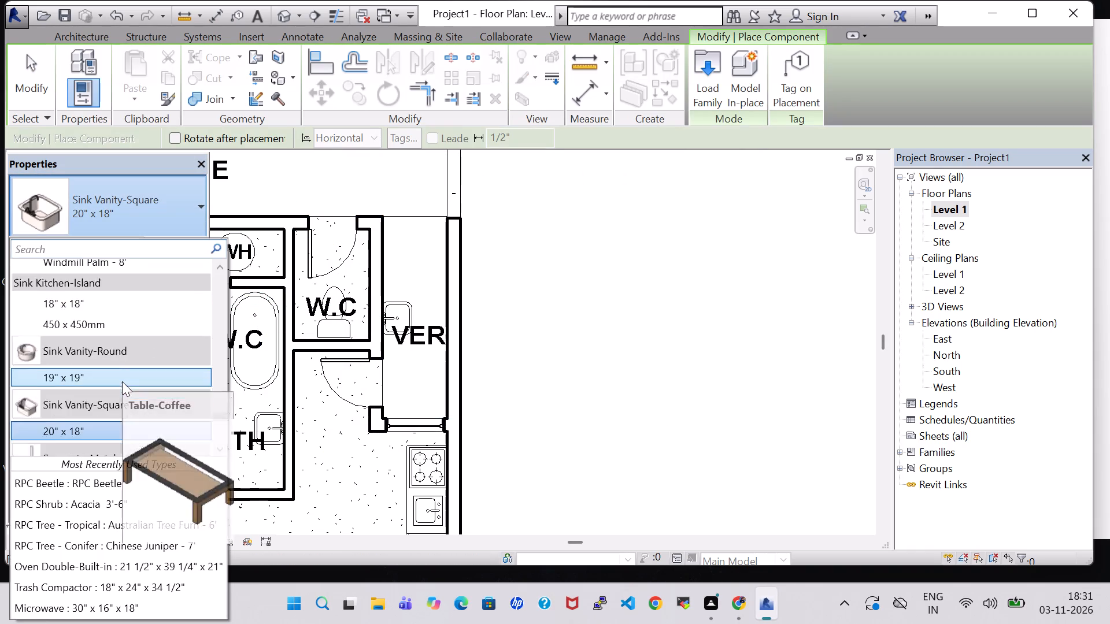
scroll(122, 381, "up", 14)
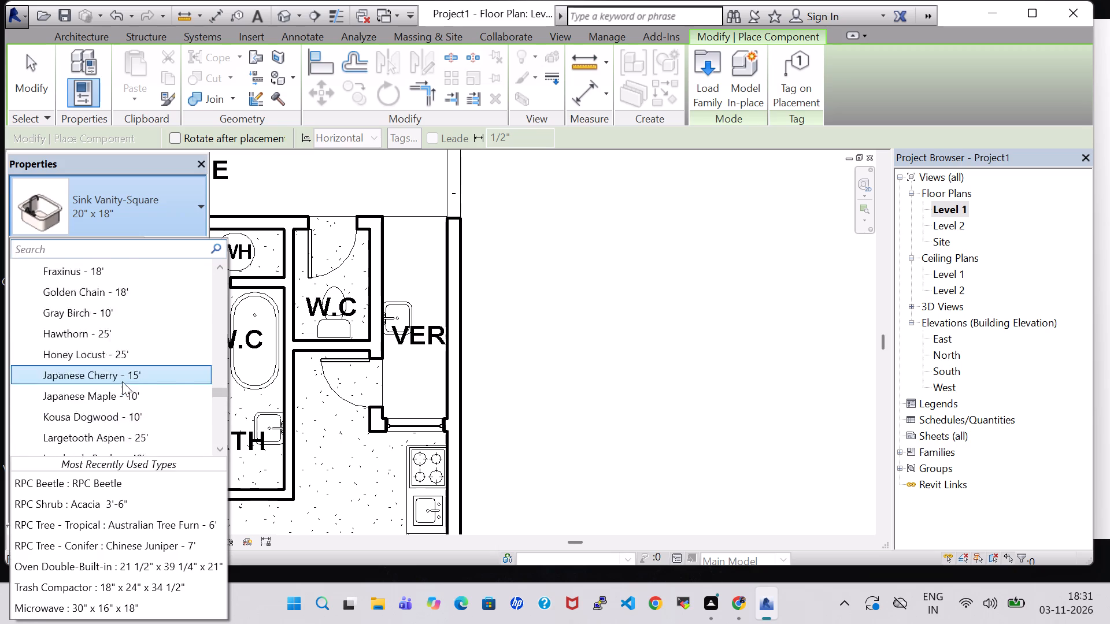
scroll(122, 381, "up", 20)
scroll(122, 381, "up", 13)
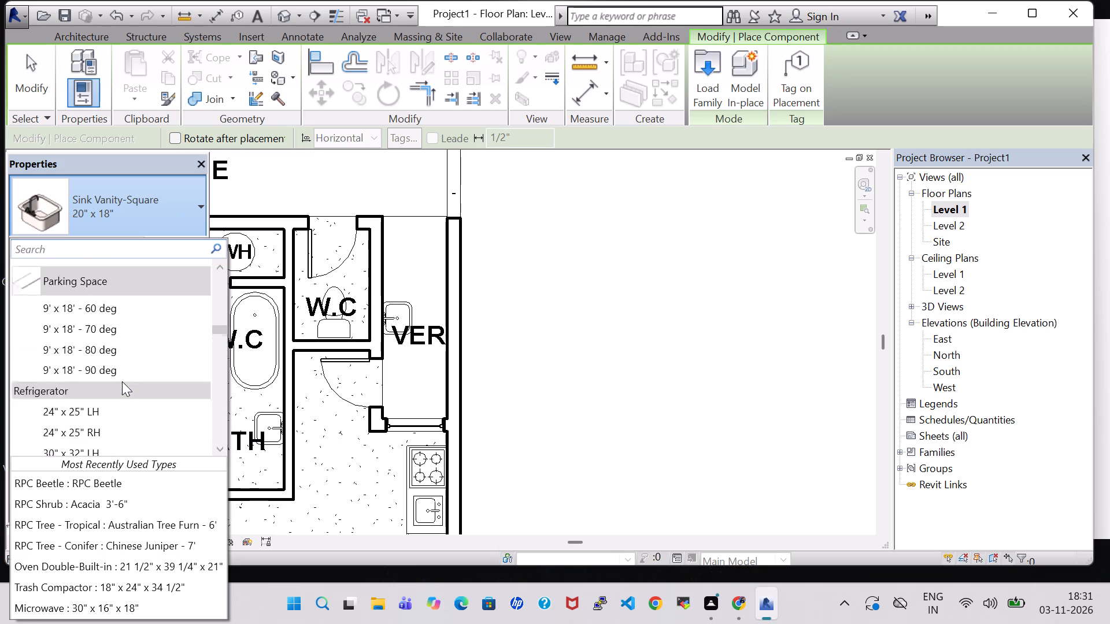
scroll(122, 381, "up", 9)
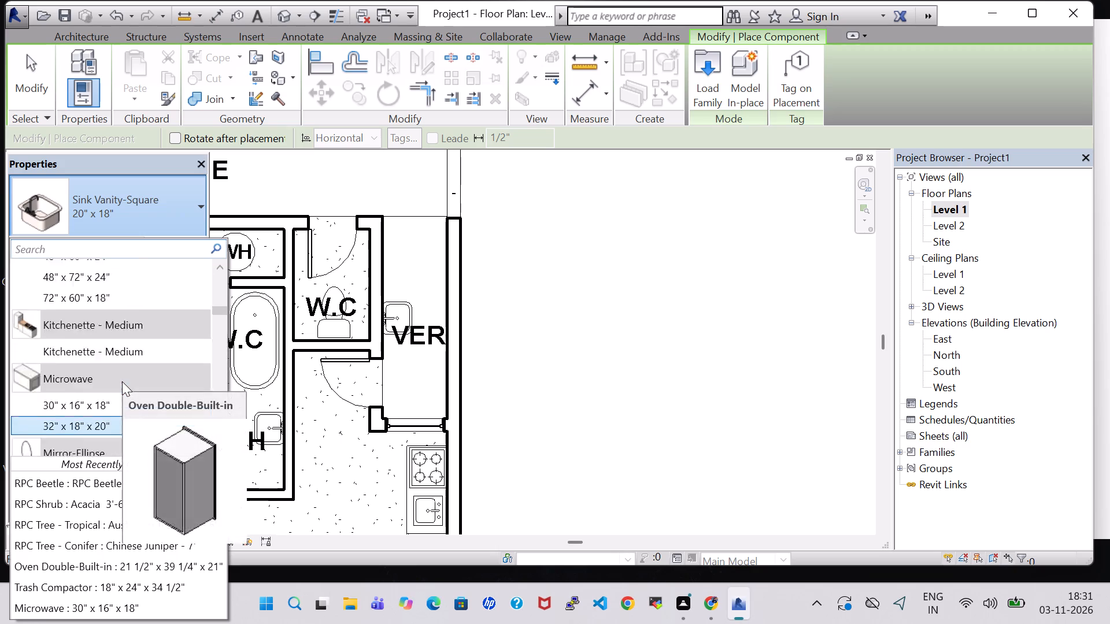
scroll(122, 381, "up", 5)
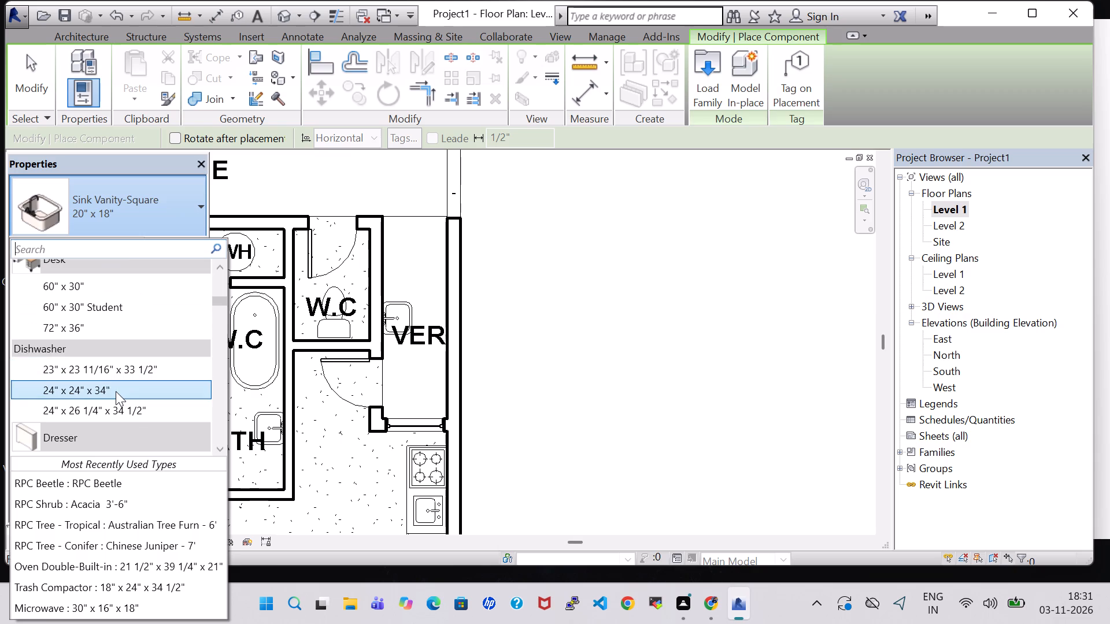
left_click(116, 391)
scroll(392, 271, "up", 4)
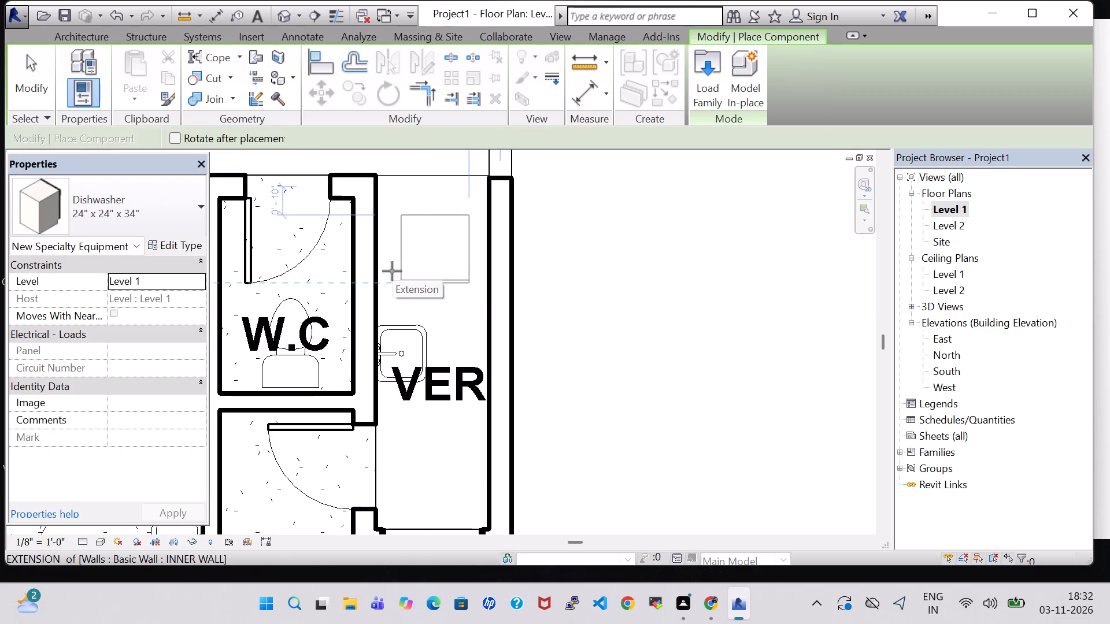
key("space")
key("space")
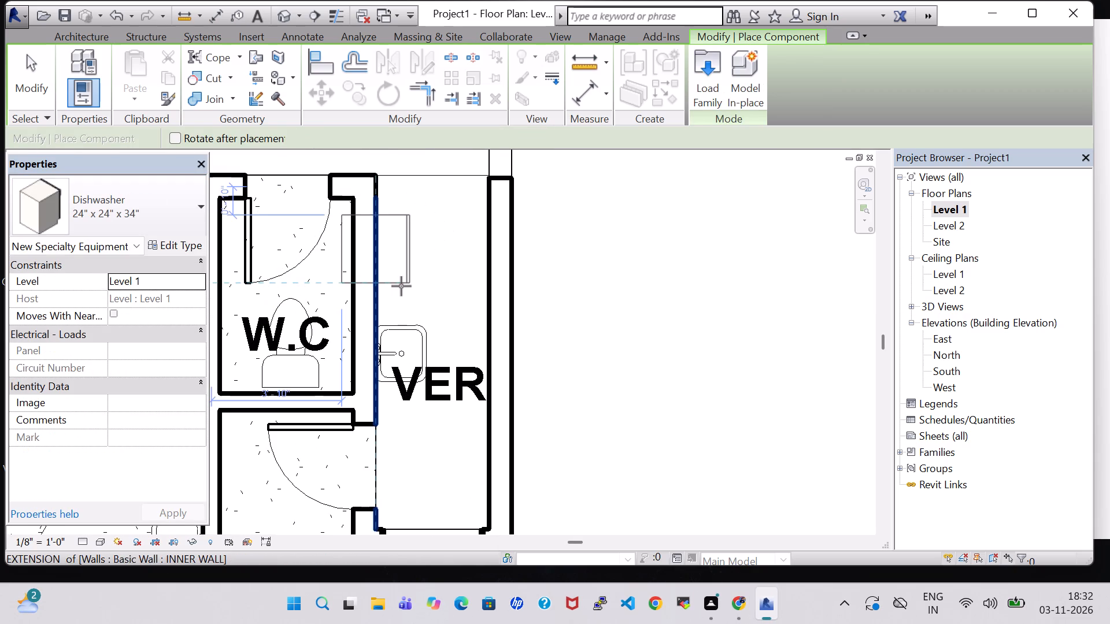
left_click(438, 302)
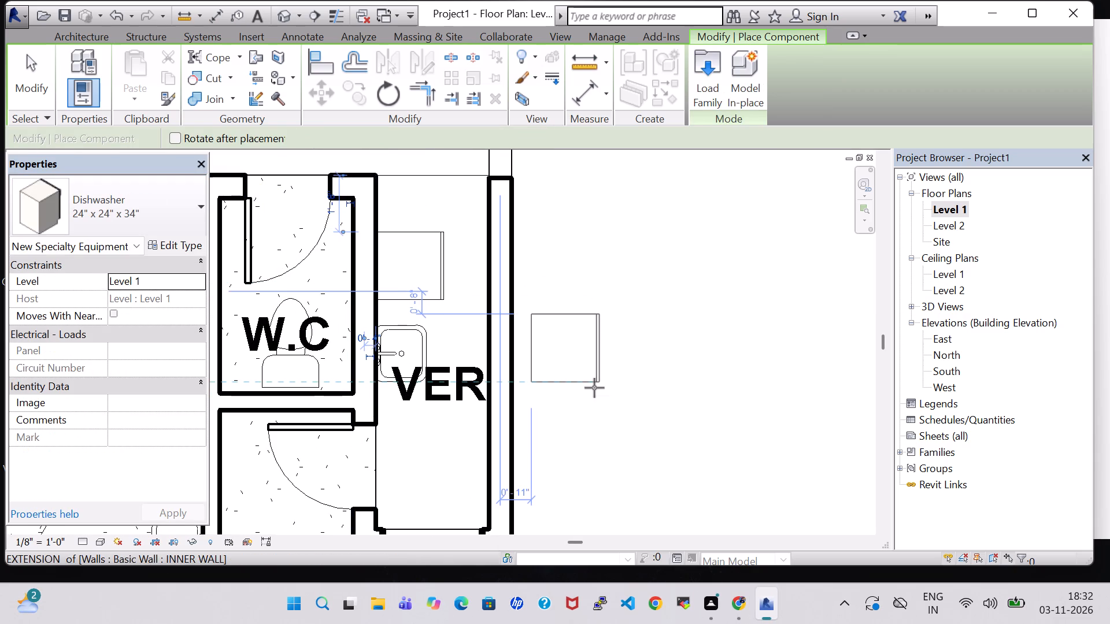
key("Escape")
key("Escape")
key("Escape")
key("Escape")
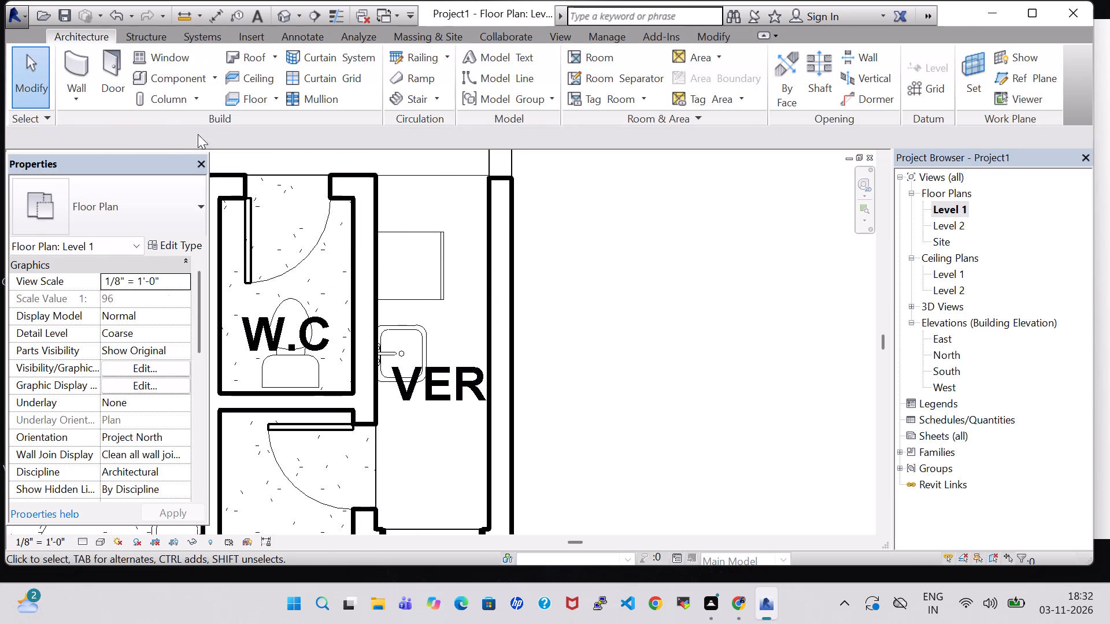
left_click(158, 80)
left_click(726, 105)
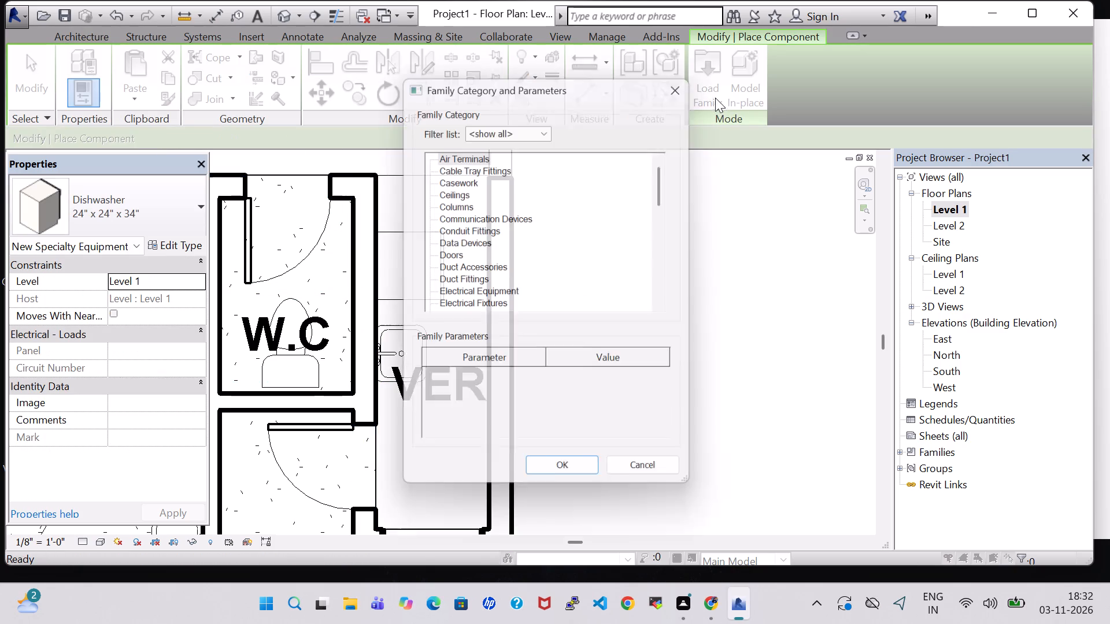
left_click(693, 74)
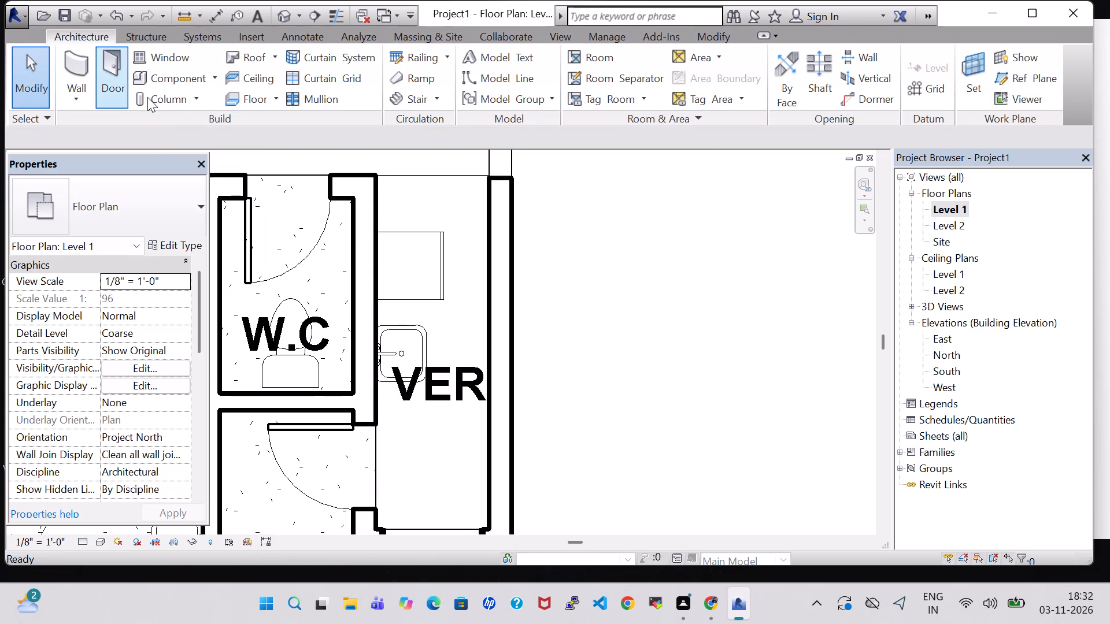
Load the Washer family from the Domestic folder of the Specialty Equipment library.
left_click(168, 75)
left_click(708, 85)
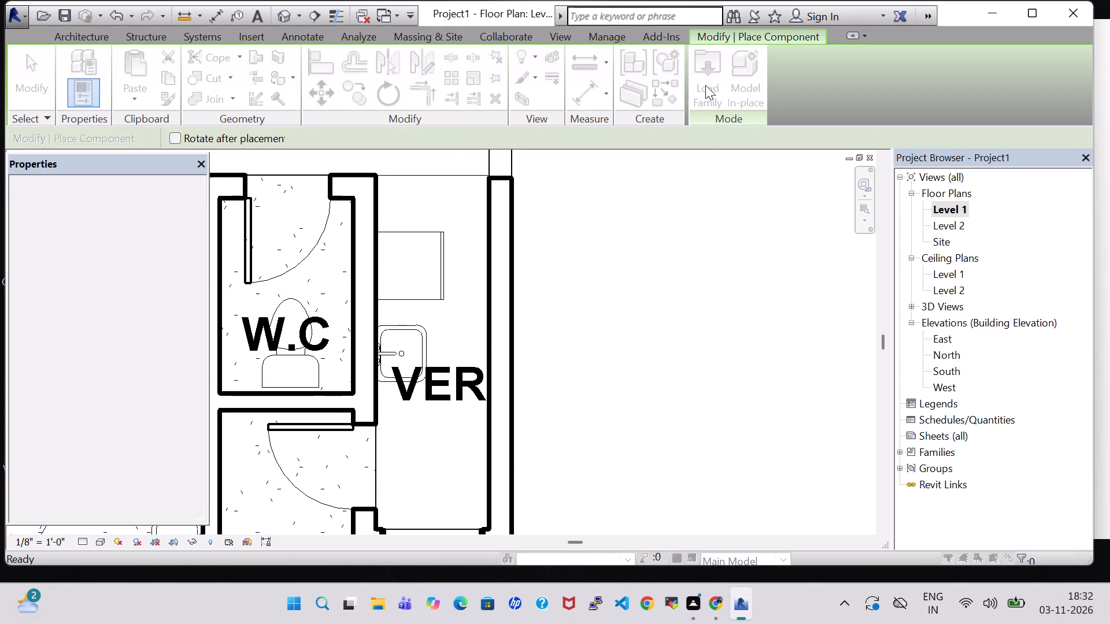
scroll(601, 254, "down", 1)
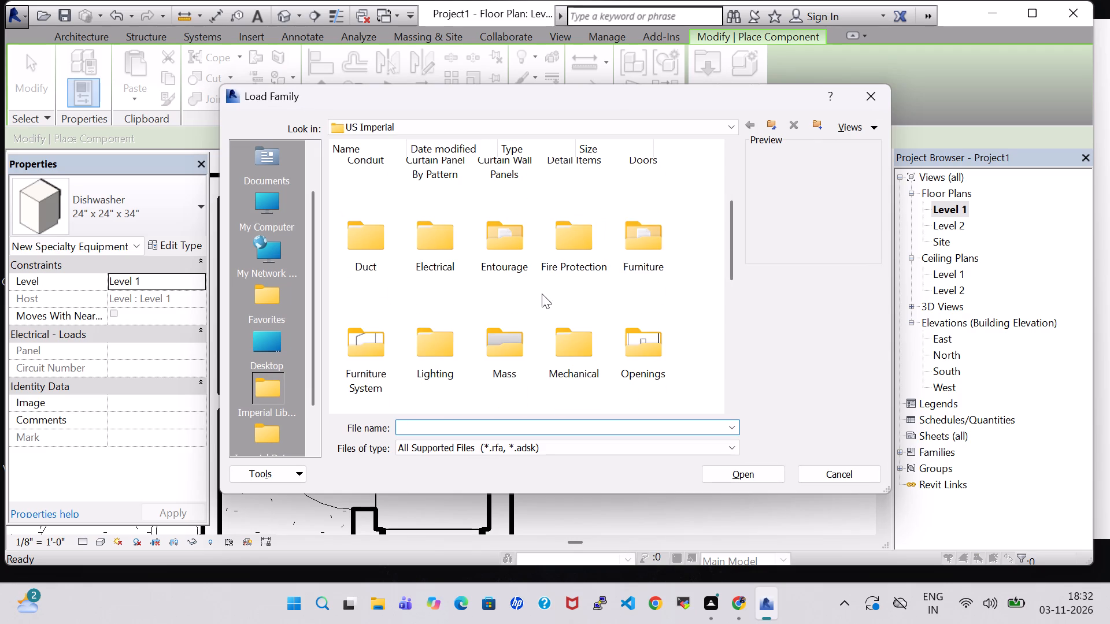
scroll(527, 300, "down", 1)
scroll(445, 285, "down", 1)
double_click(441, 257)
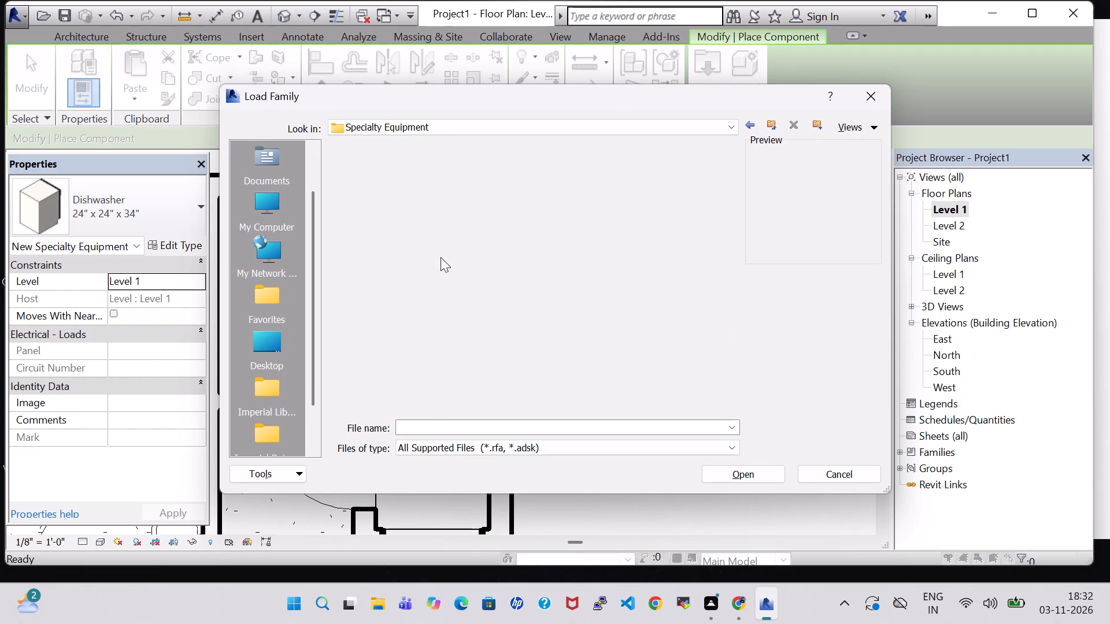
double_click(430, 213)
double_click(438, 187)
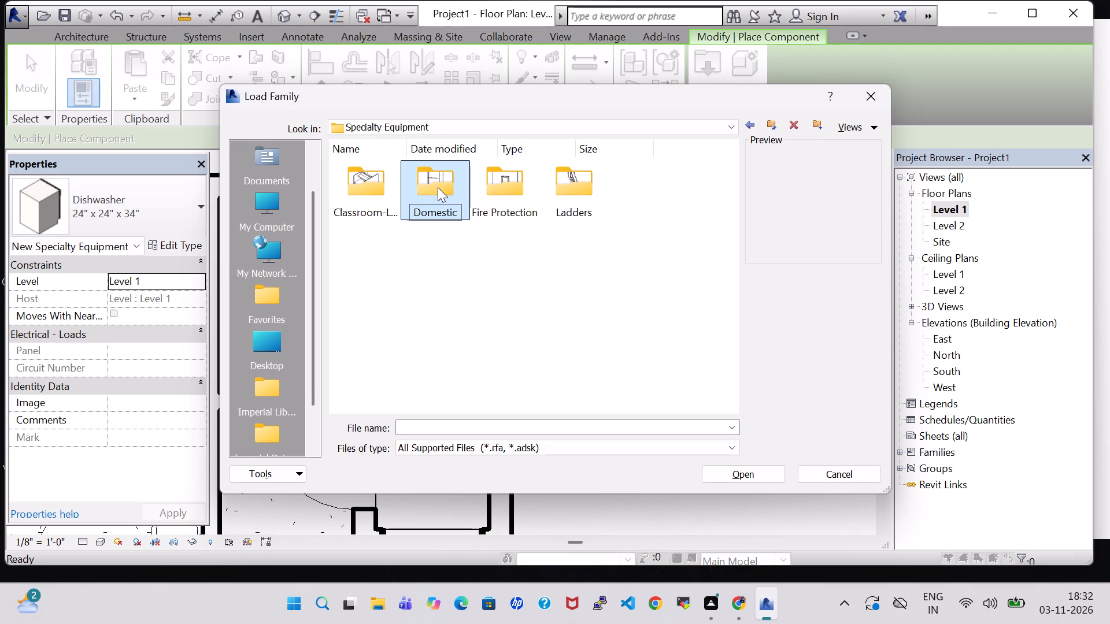
double_click(436, 198)
scroll(495, 321, "down", 2)
left_click(558, 369)
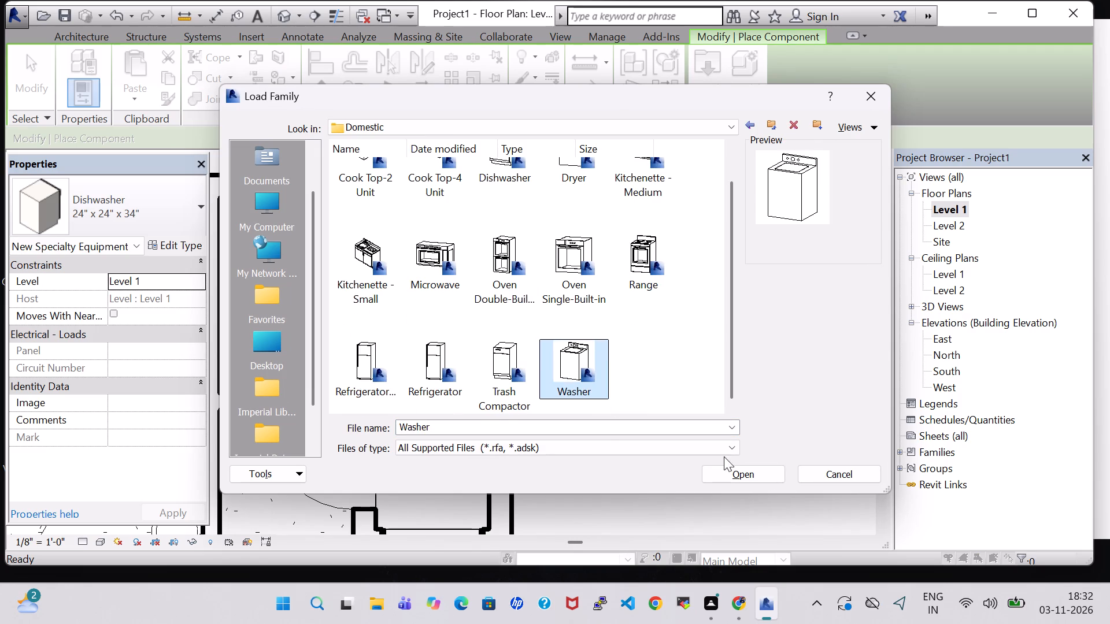
left_click(776, 476)
Place the 27" x 25" x 35" Washer at the kitchen end of the VER area, rotated with its back to the end wall.
key("space")
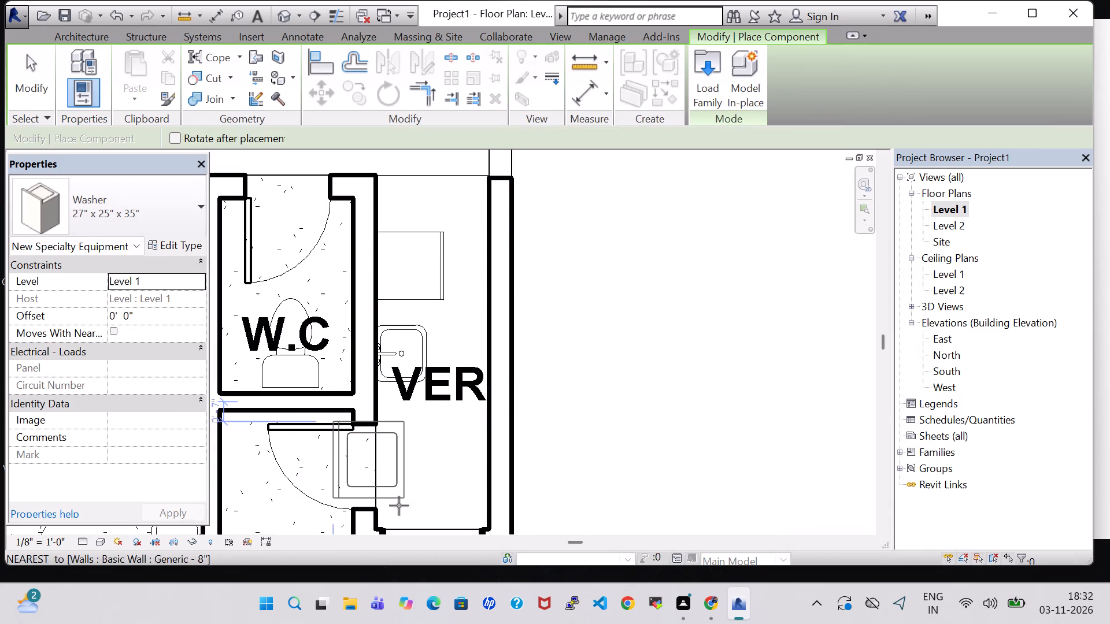
key("space")
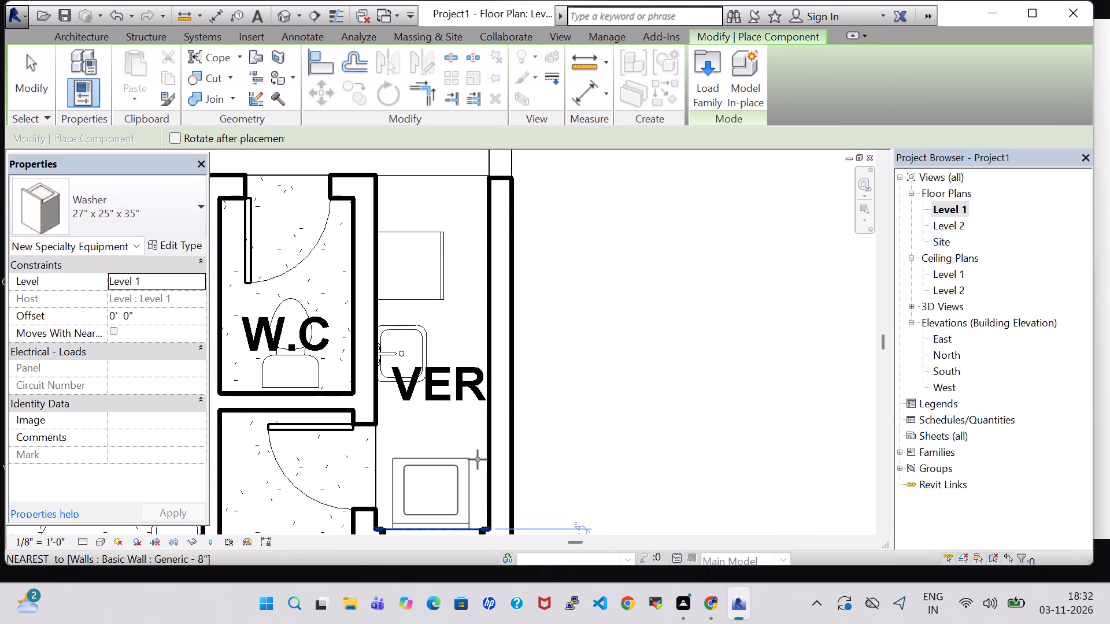
left_click(478, 459)
key("Escape")
key("Escape")
key("Escape")
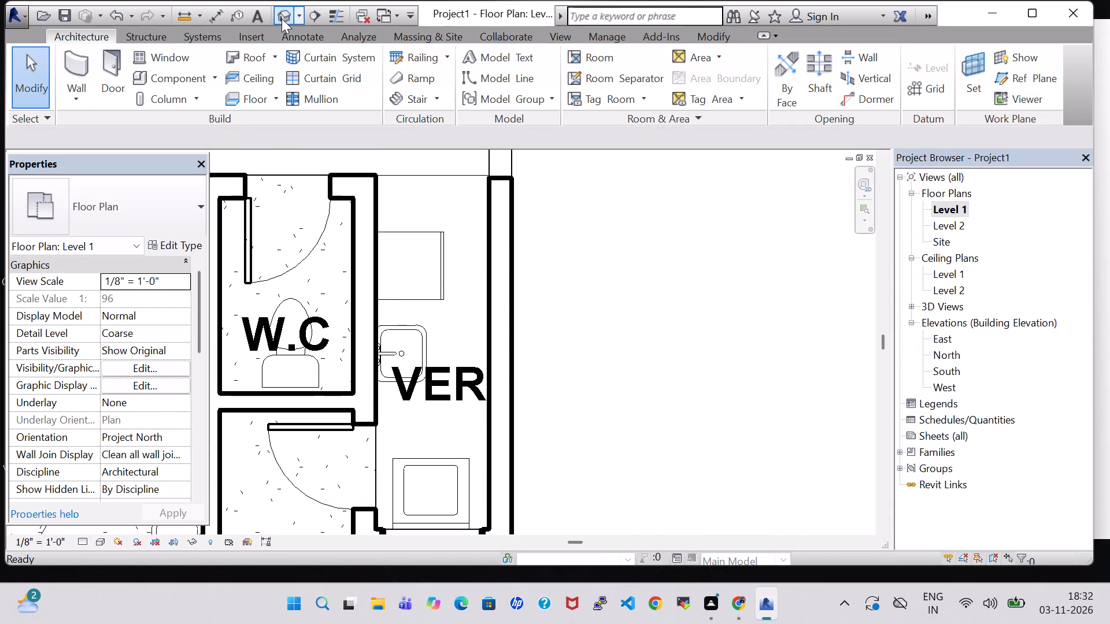
Examine the newly placed sink, dishwasher and washer beside the kitchen in the 3D view.
left_click(282, 18)
scroll(667, 276, "down", 6)
middle_click_drag(696, 308, 472, 363)
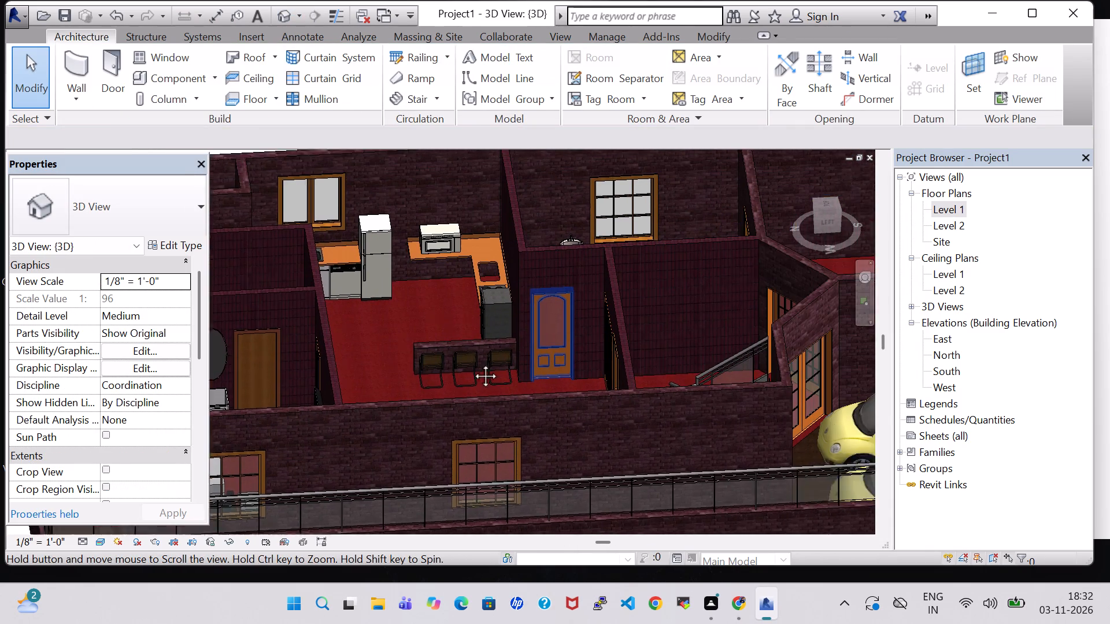
middle_click_drag(472, 363, 418, 369)
middle_click_drag(398, 271, 691, 340)
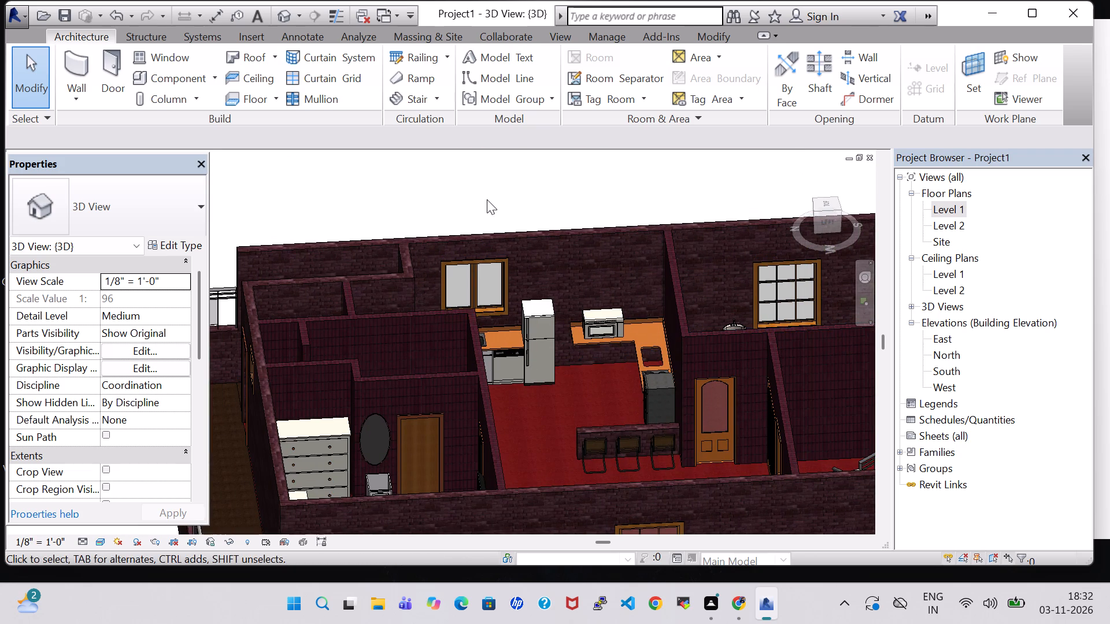
middle_click_drag(483, 194, 506, 466, "shift")
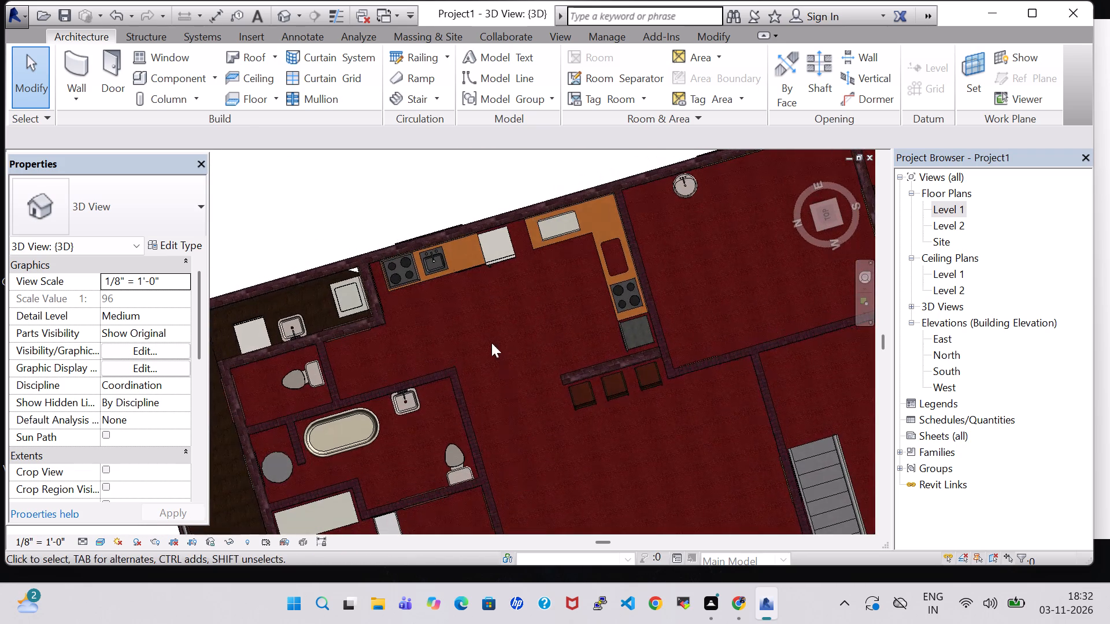
middle_click_drag(490, 340, 501, 325, "shift")
scroll(362, 311, "up", 9)
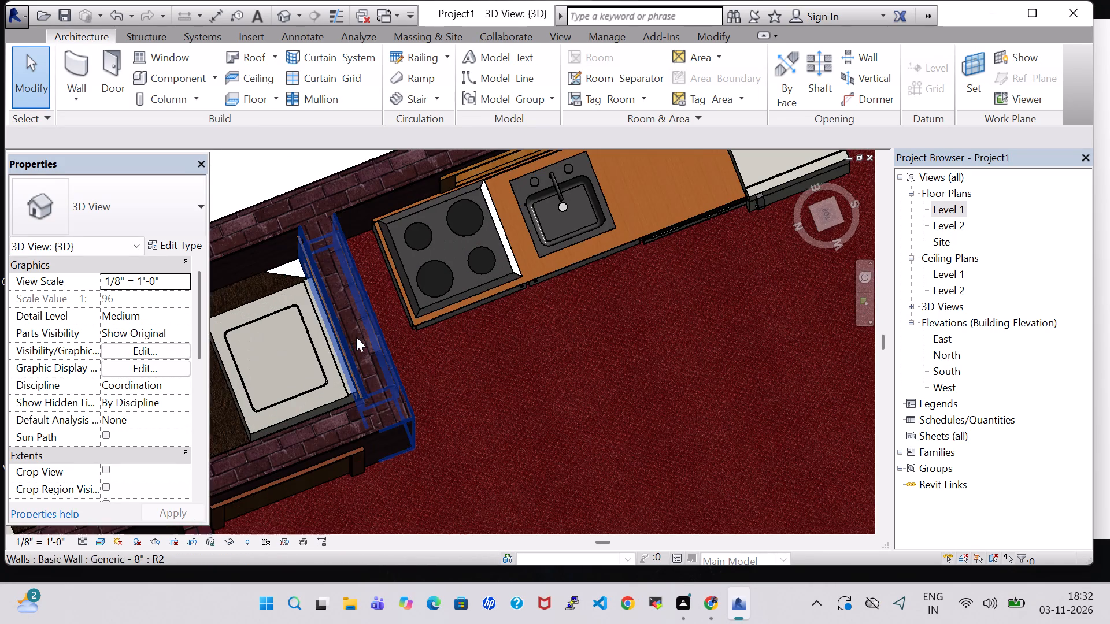
Add a point at 0' 0" absolute elevation to the VER topography surface, in the uncovered wall corner behind the washer.
left_click(284, 275)
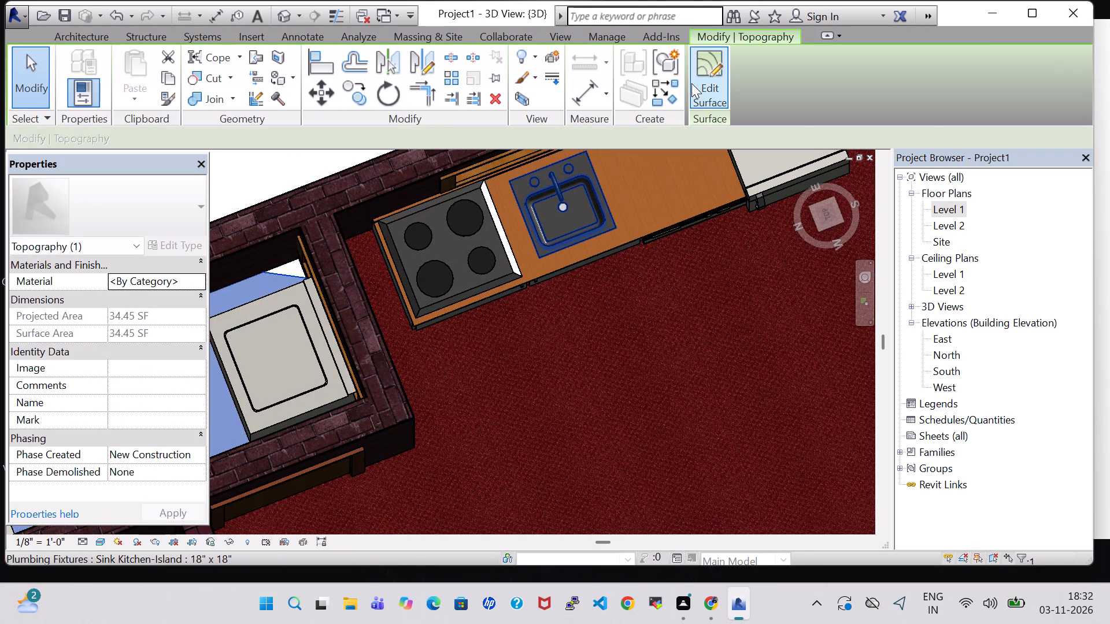
left_click(691, 83)
scroll(286, 270, "up", 4)
left_click(761, 69)
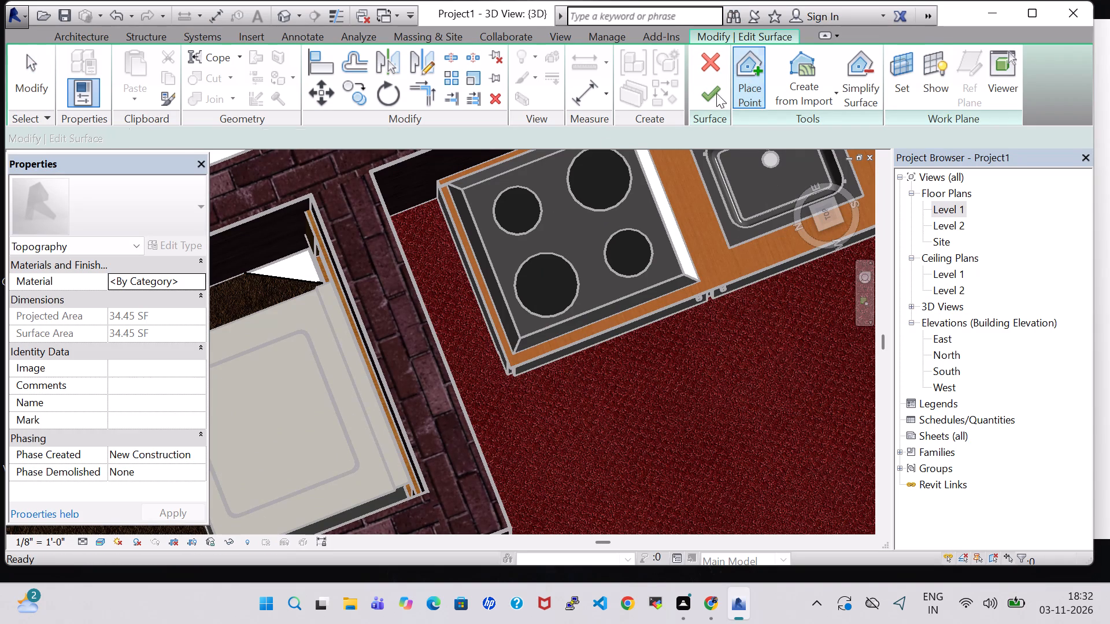
left_click(308, 247)
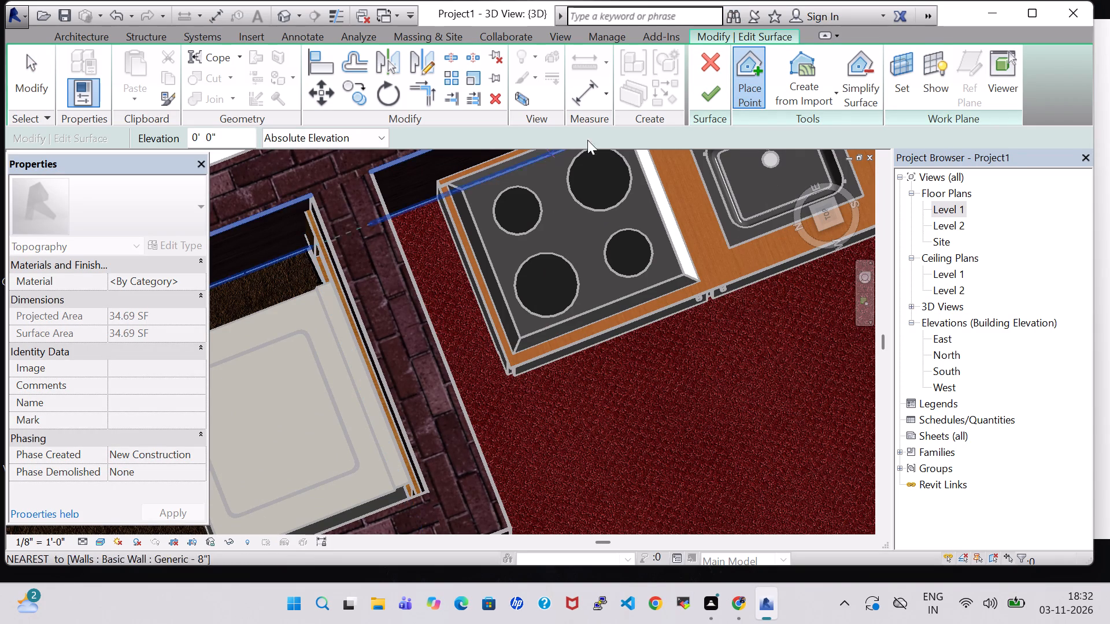
left_click(715, 96)
On the Level 1 floor plan, move the washer north in the VER area, from the window end up to the vanity sink.
scroll(541, 433, "down", 7)
middle_click_drag(541, 427, 552, 378)
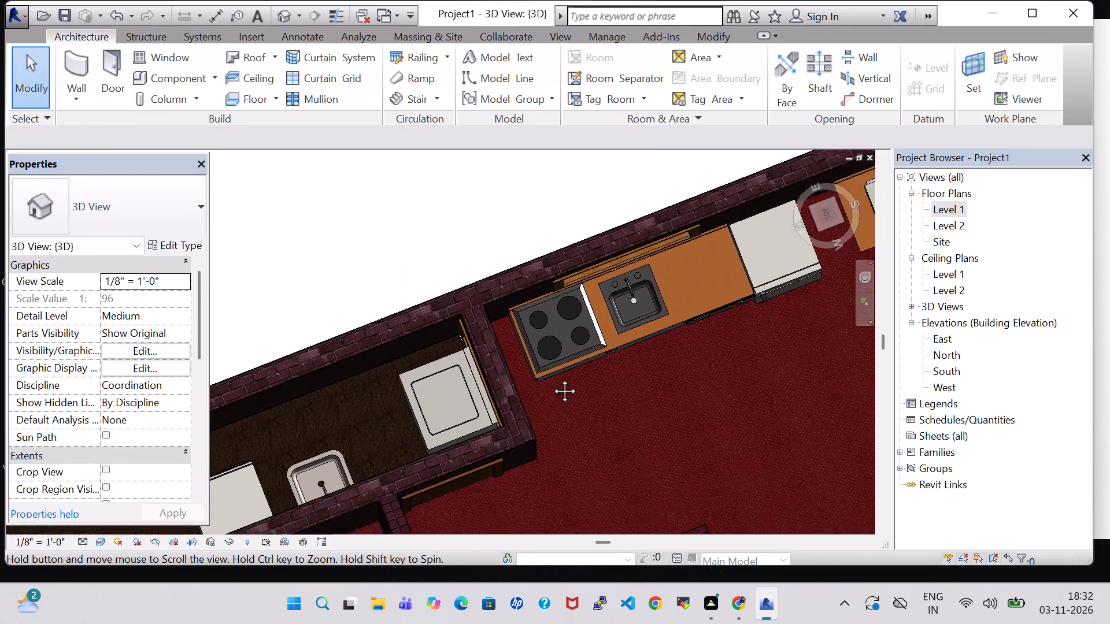
middle_click_drag(552, 378, 653, 296)
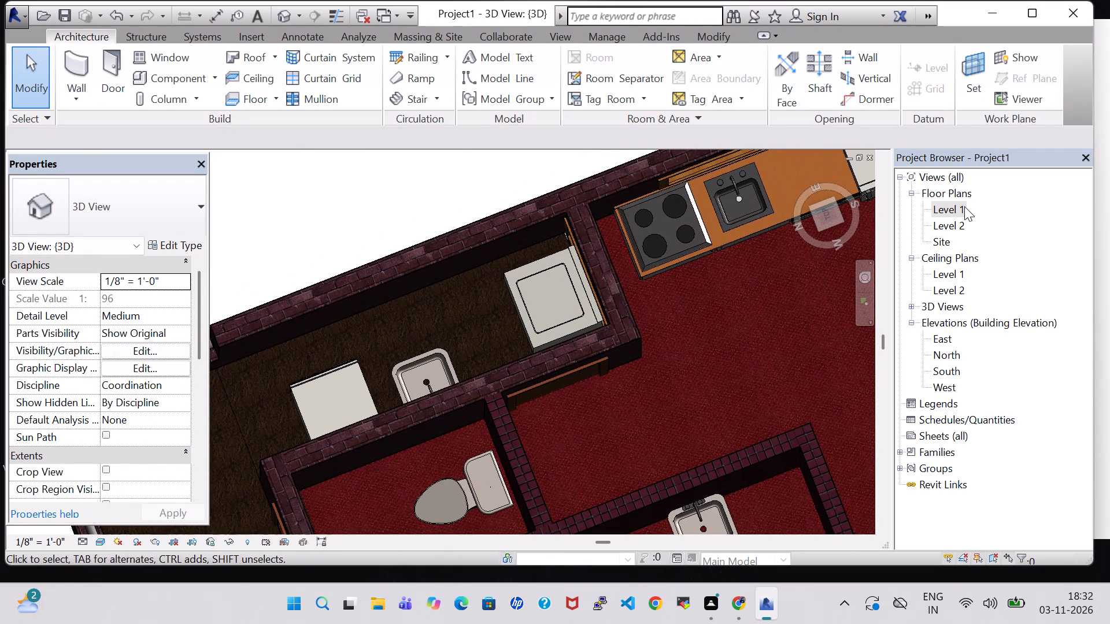
double_click(961, 206)
scroll(744, 336, "down", 2)
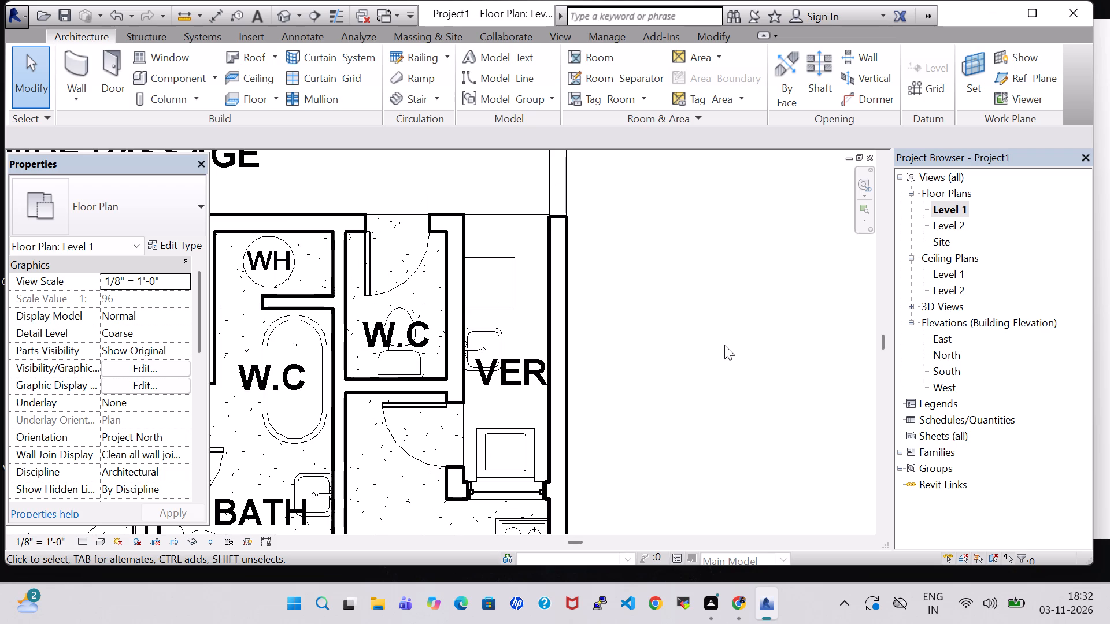
middle_click_drag(724, 345, 727, 319)
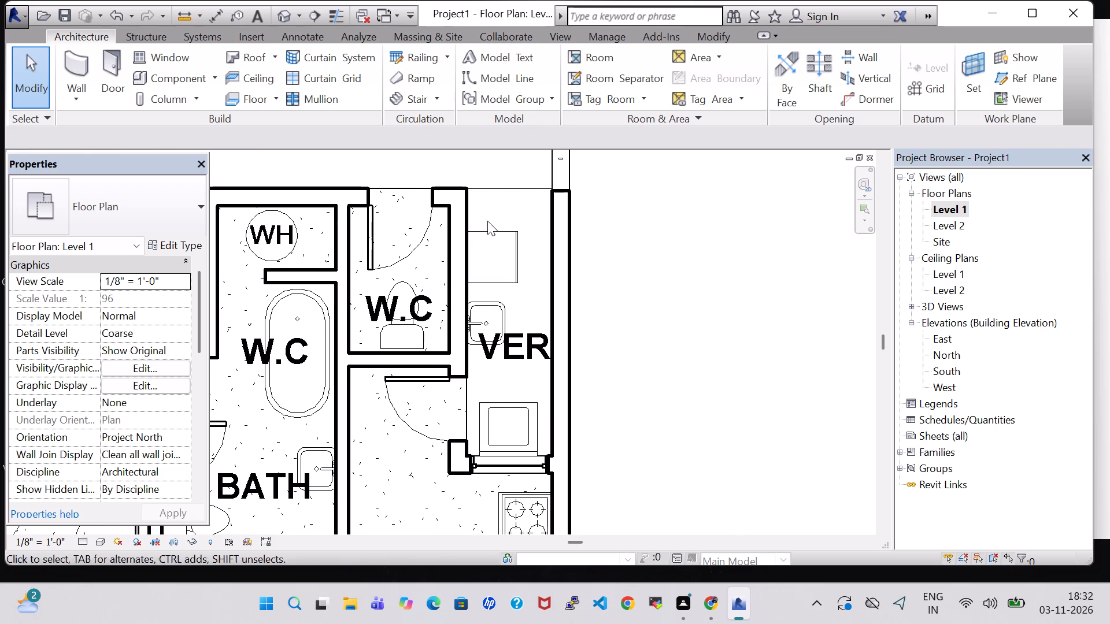
left_click(491, 231)
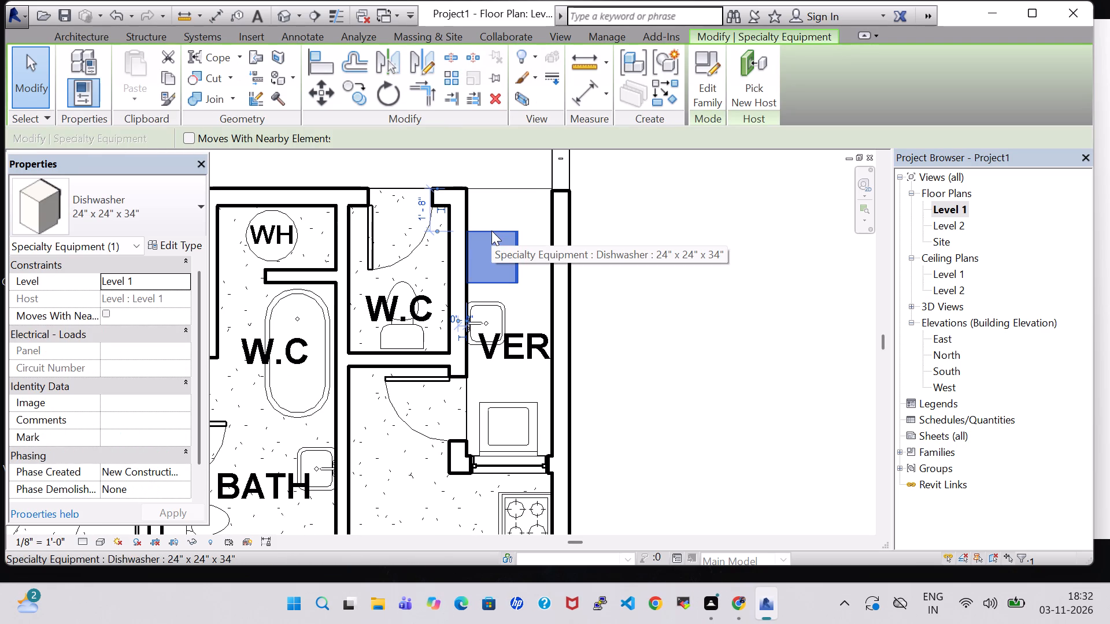
scroll(587, 251, "down", 2)
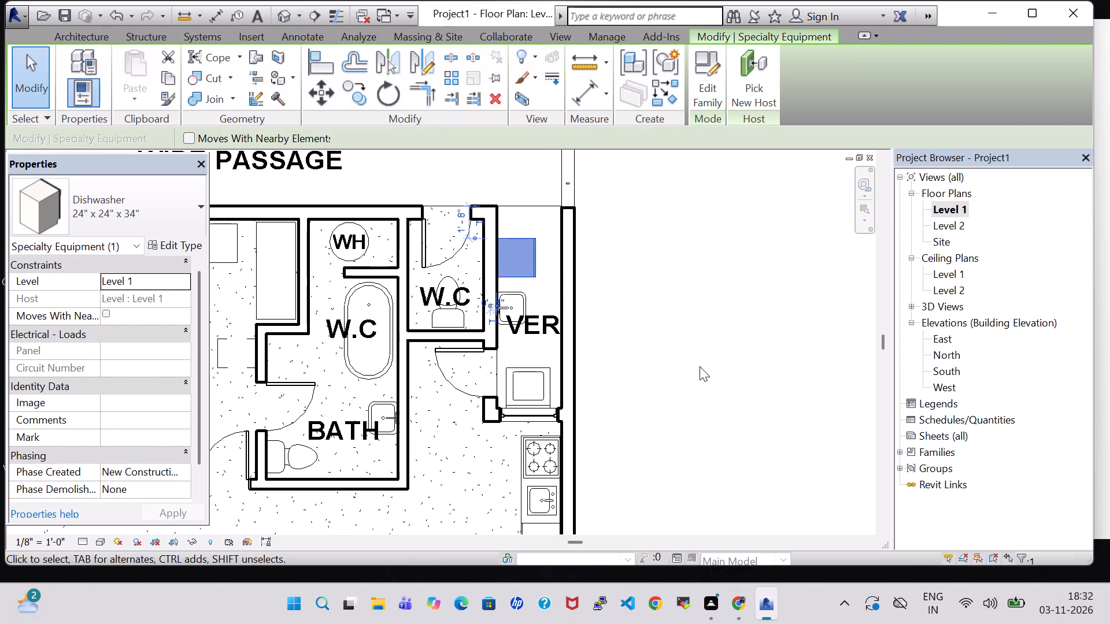
left_click(705, 371)
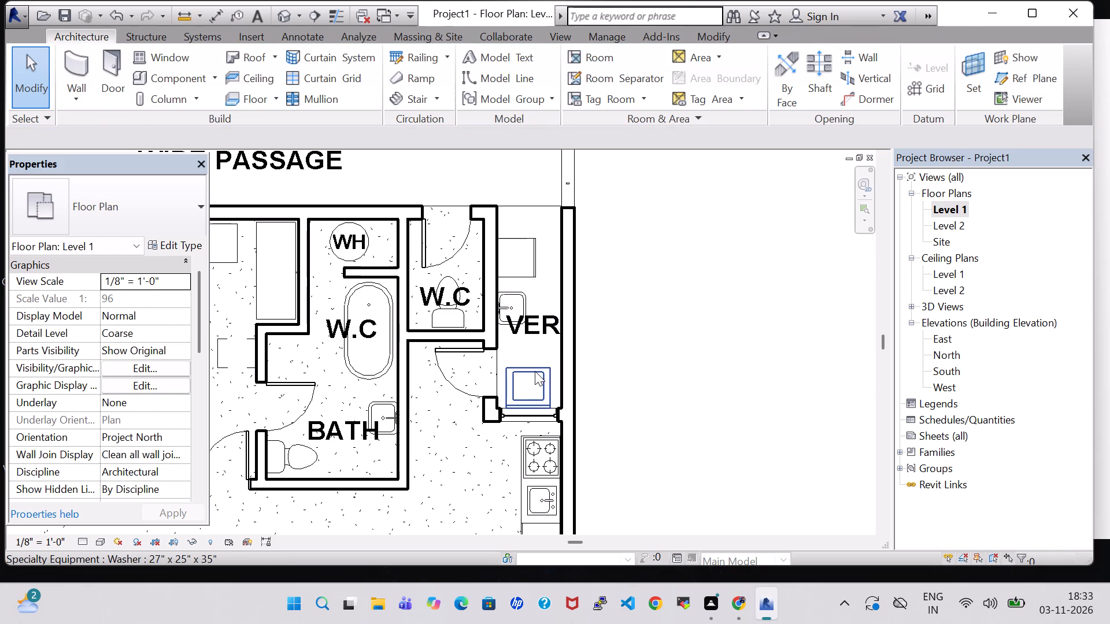
left_click_drag(534, 378, 531, 299)
left_click(723, 329)
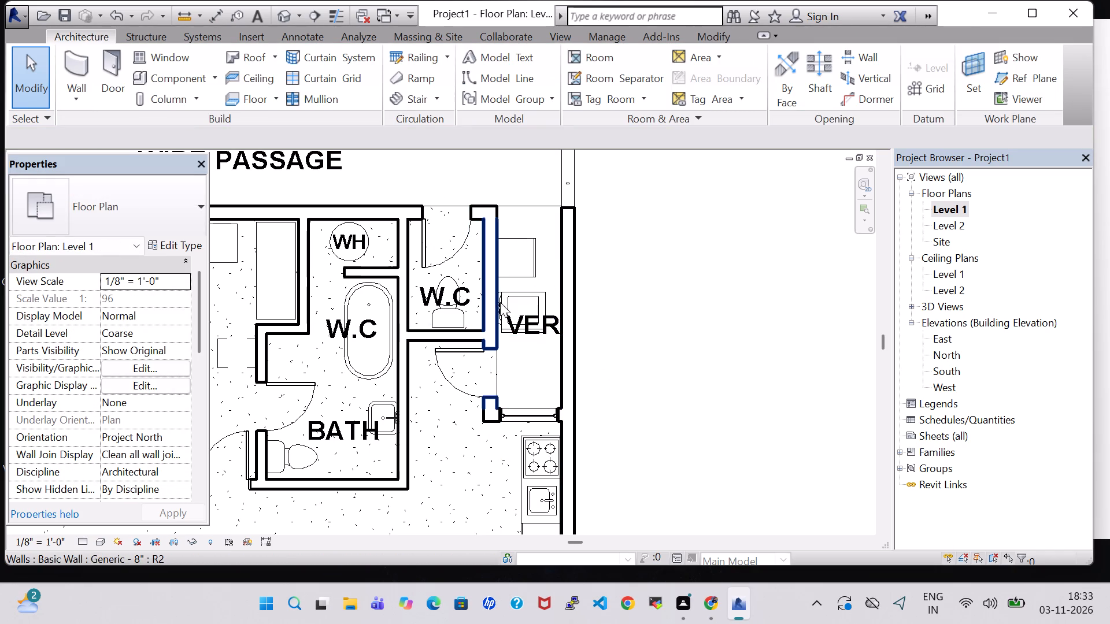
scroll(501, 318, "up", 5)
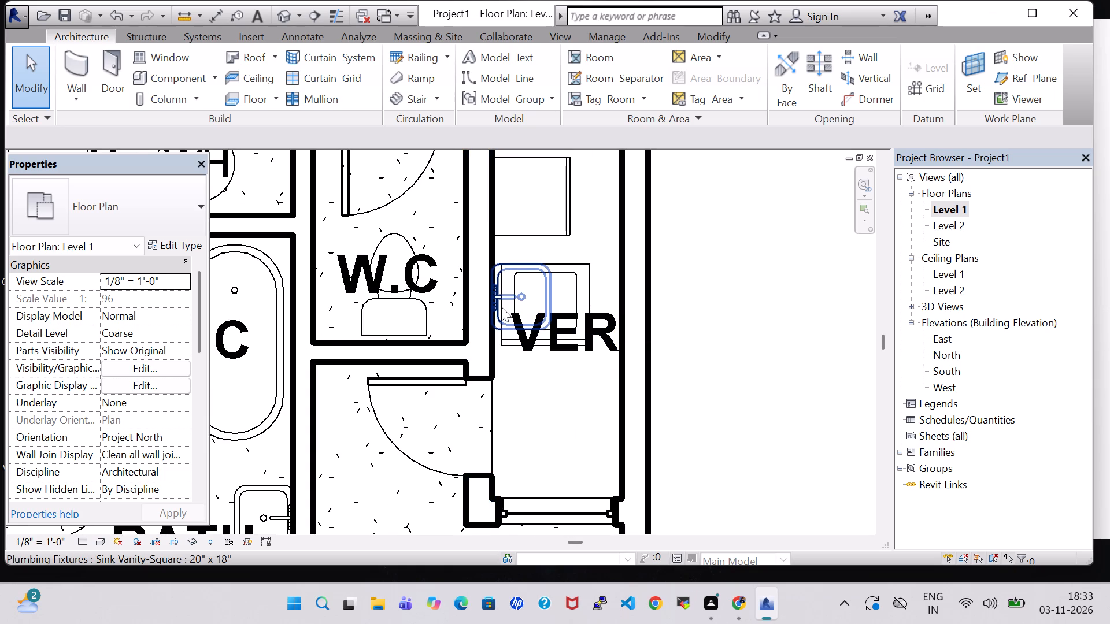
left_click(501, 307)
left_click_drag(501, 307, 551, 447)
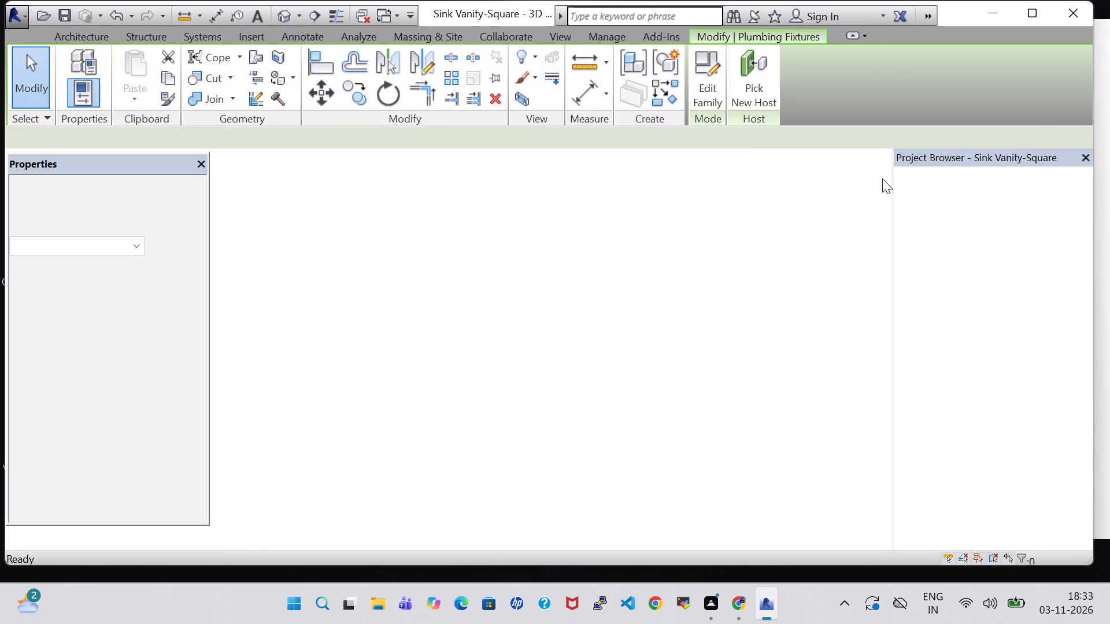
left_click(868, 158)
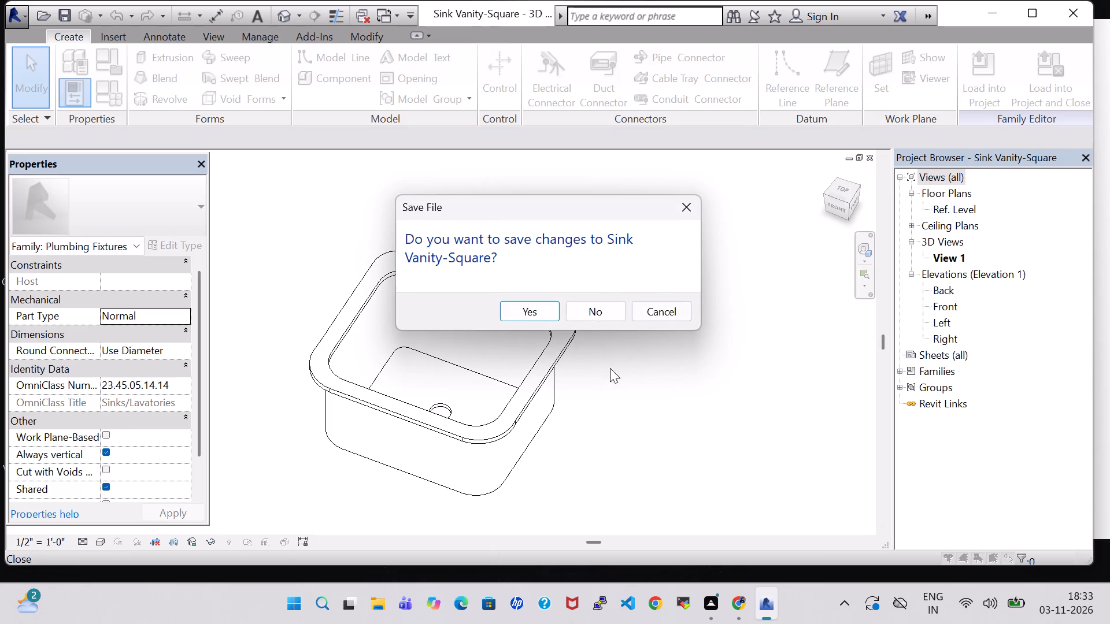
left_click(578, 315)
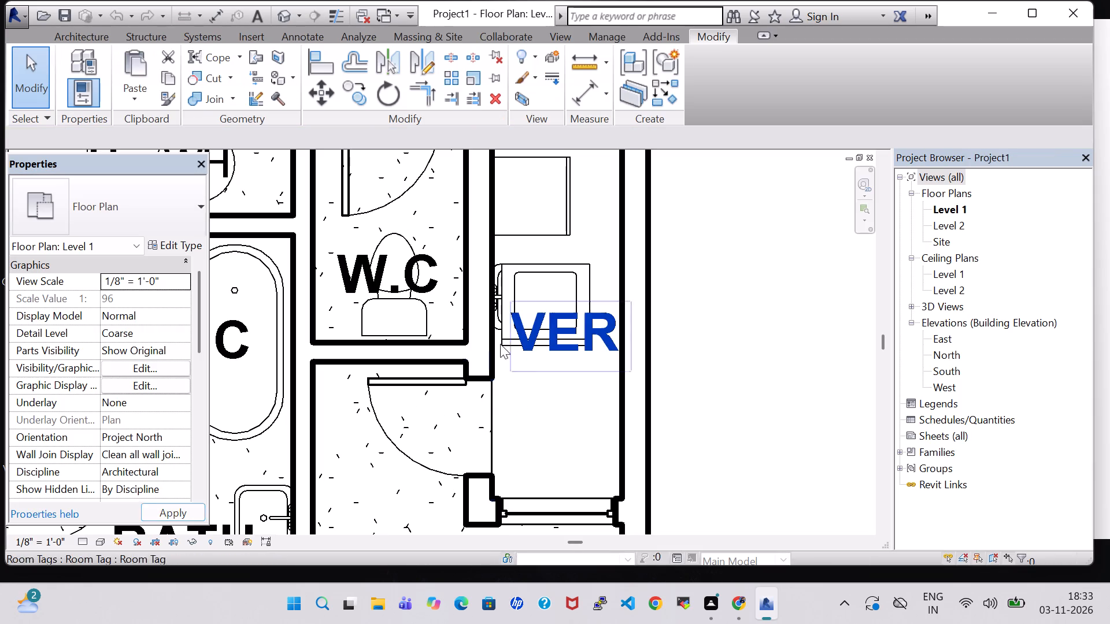
Delete the 20" x 18" Sink Vanity-Square on the W.C wall of the VER area.
left_click(502, 303)
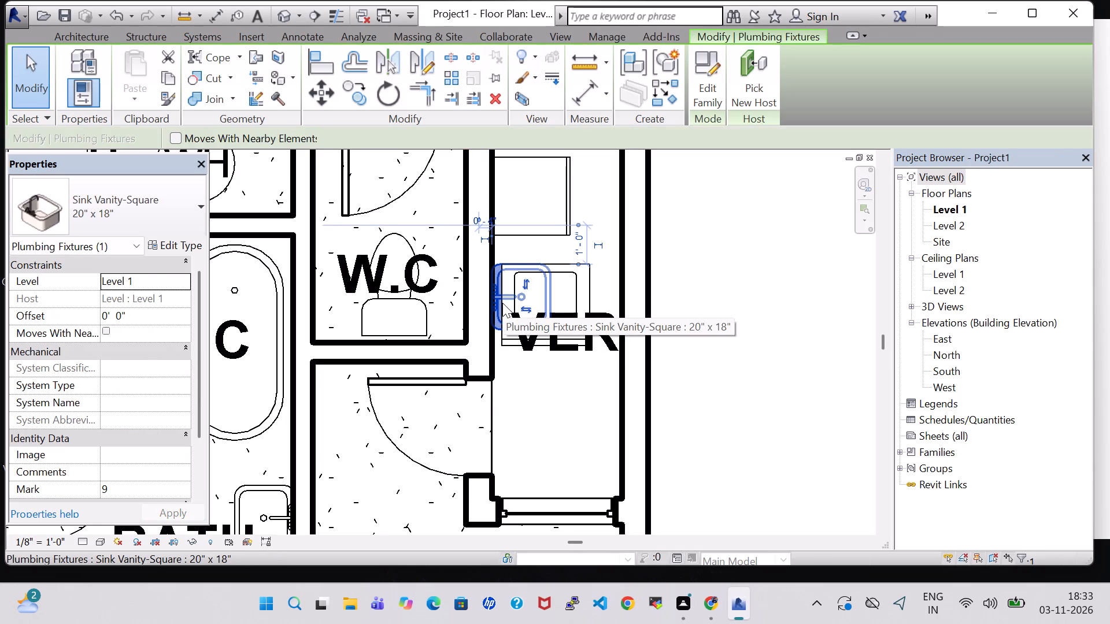
key("Delete")
Rotate the washer in the VER area so its back faces the W.C wall.
key("space")
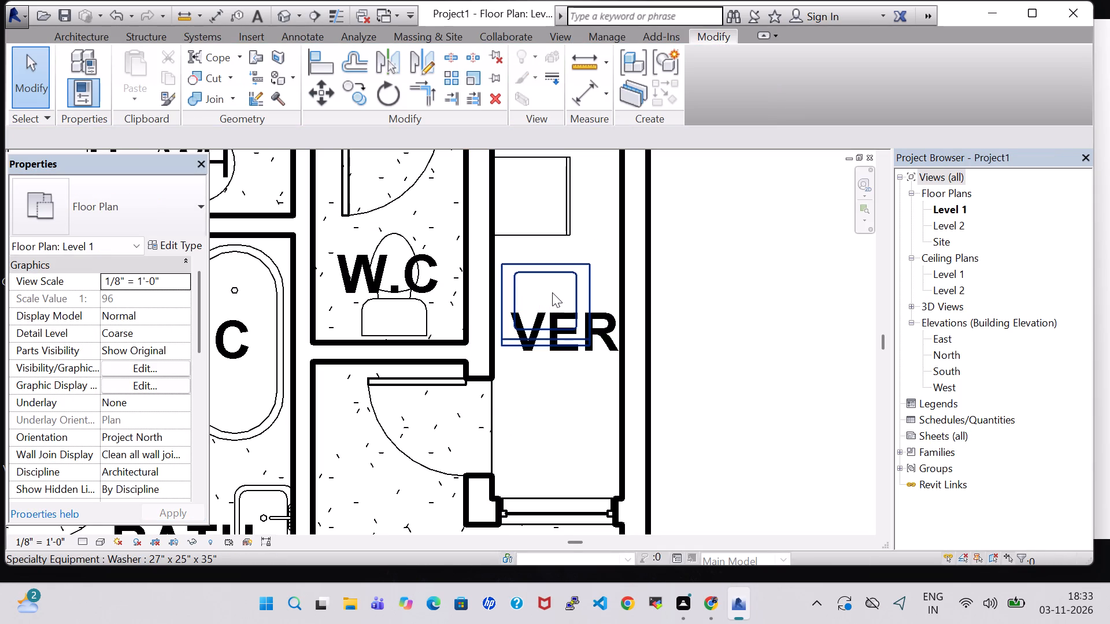
key("space")
left_click(571, 266)
key("space")
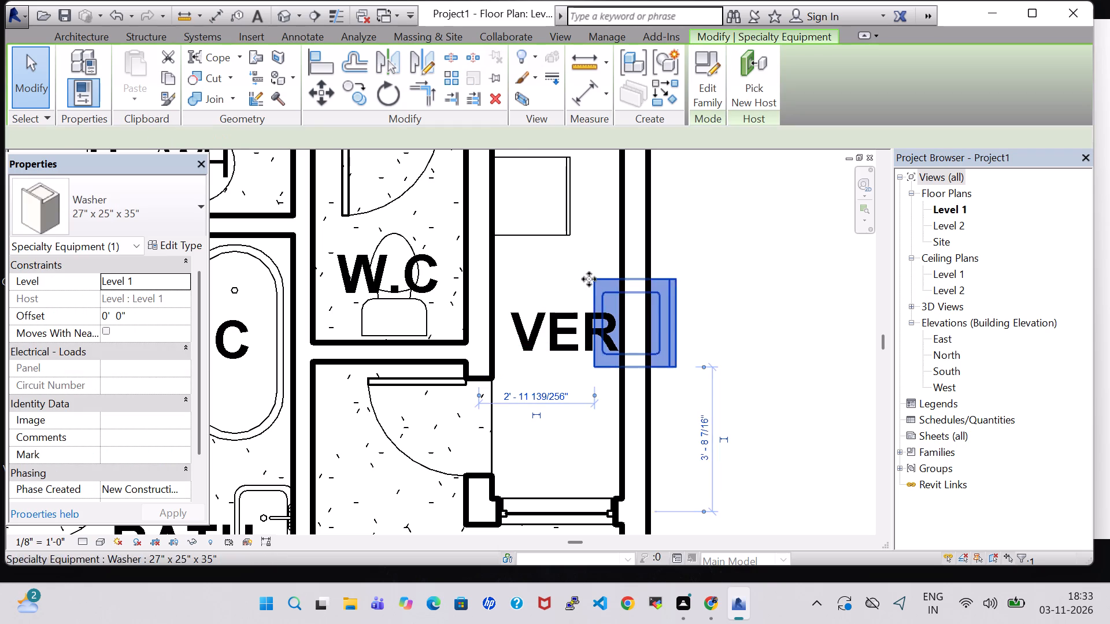
key("space")
key("space")
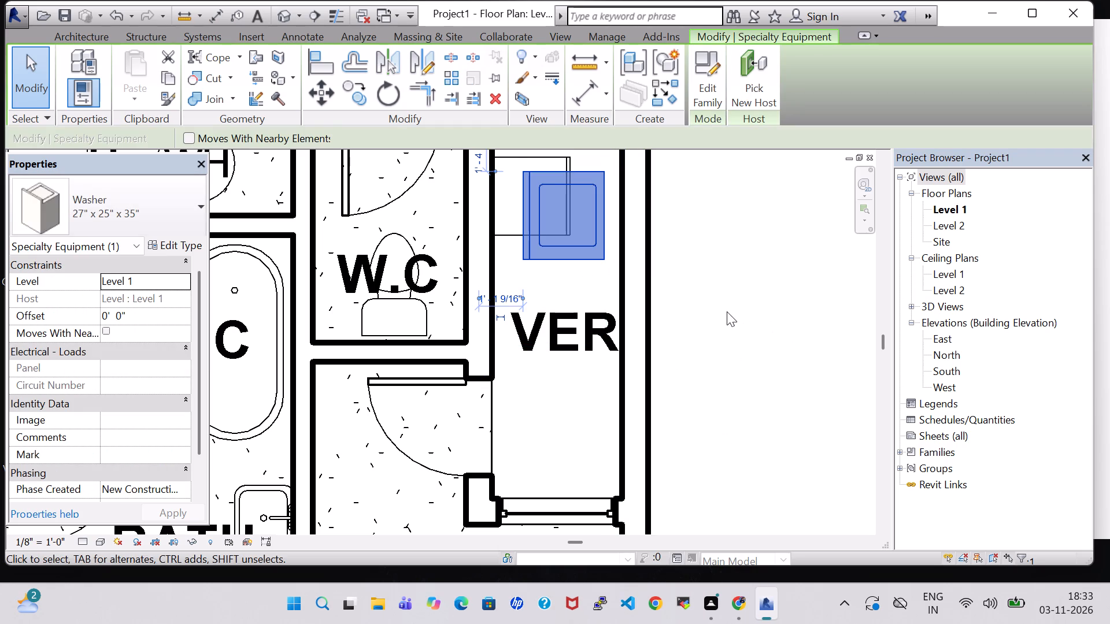
Nudge the washer south and west until its back sits against the W.C wall, just south of the dishwasher.
key("Down")
key("Down")
key("Down")
key("Down")
key("Down")
key("Down")
key("Down")
key("Down")
key("Down")
key("Down")
key("Down")
key("Down")
key("Down")
key("Down")
key("Down")
key("Down")
key("Down")
key("Down")
key("Down")
key("Down")
key("Down")
key("Down")
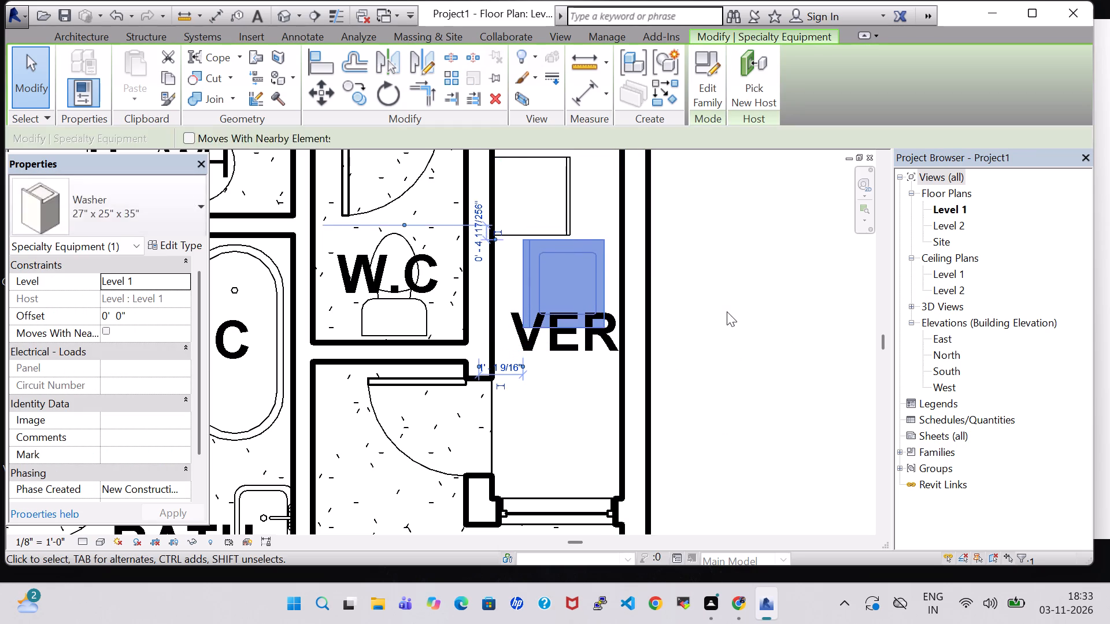
key("Down")
key("Down")
key("Left")
key("Left")
key("Down")
key("Left")
key("Left")
key("Left")
key("Left")
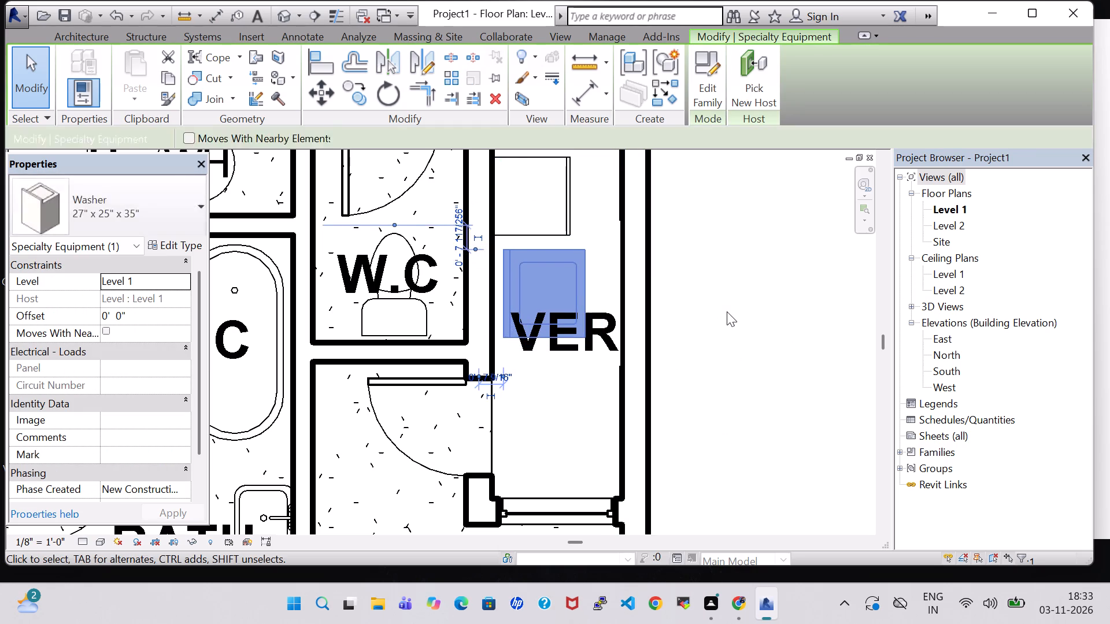
key("Left")
key("Left")
key("Down")
key("Left")
key("Down")
key("Down")
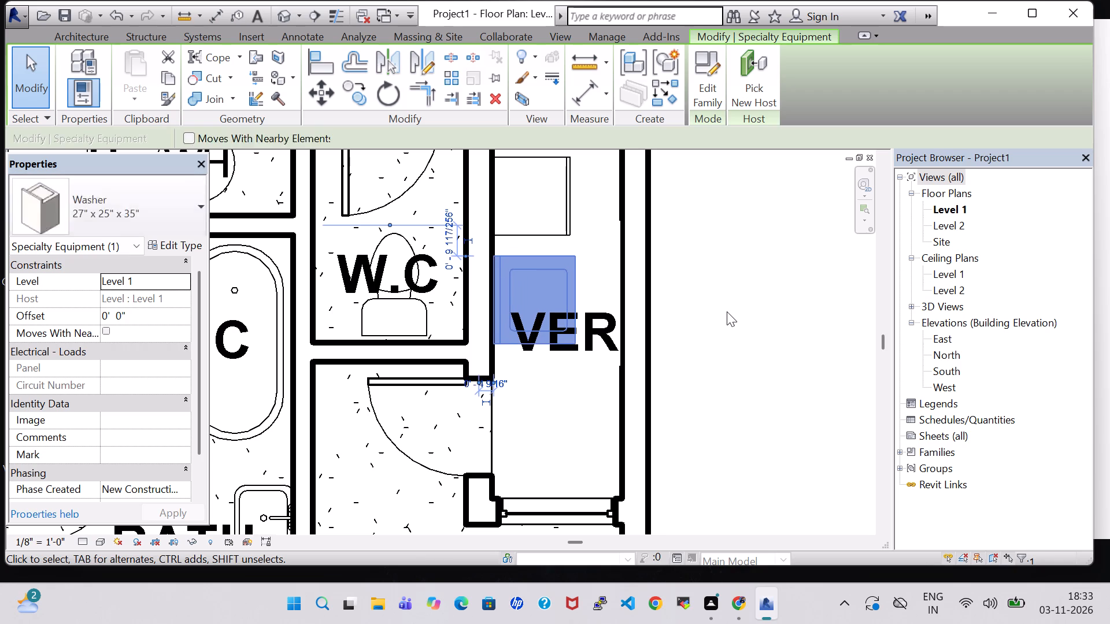
key("Down")
key("Down")
left_click(735, 269)
Place a 20" x 18" Sink Vanity-Square against the outer east wall of the VER area near the kitchen window, rotated with its faucet to that wall.
scroll(732, 268, "down", 3)
middle_click_drag(733, 272, 735, 351)
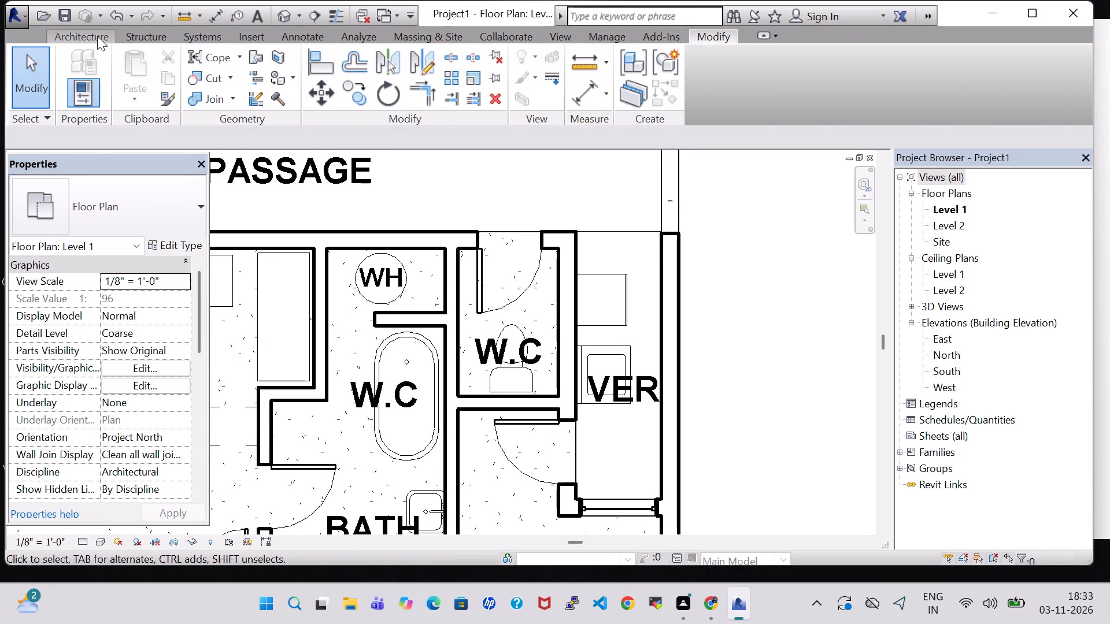
left_click(92, 36)
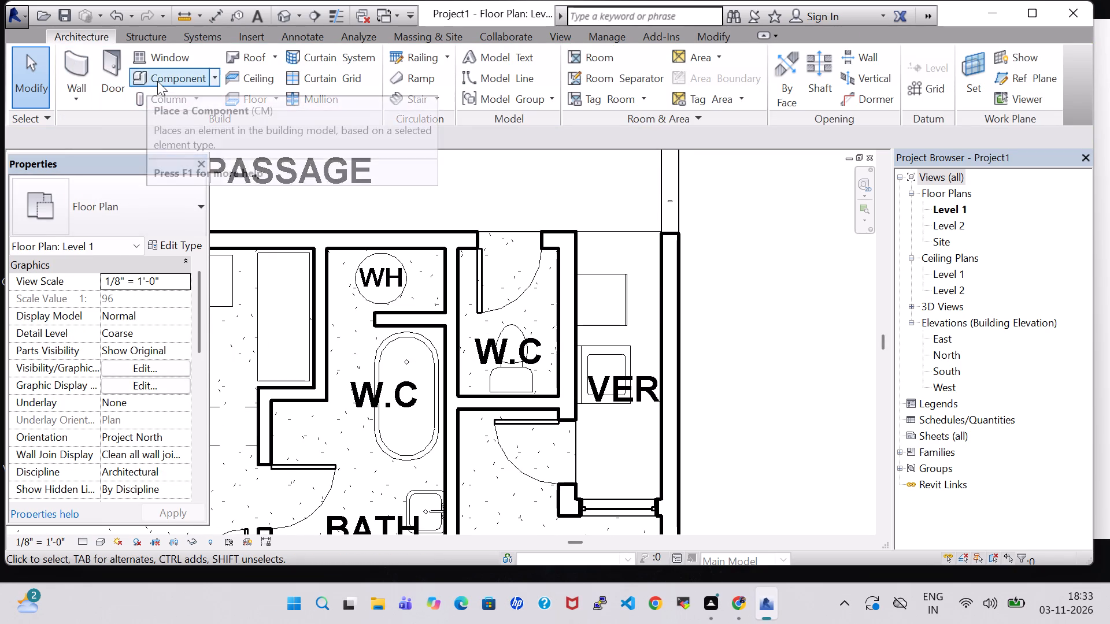
left_click(157, 78)
left_click(139, 178)
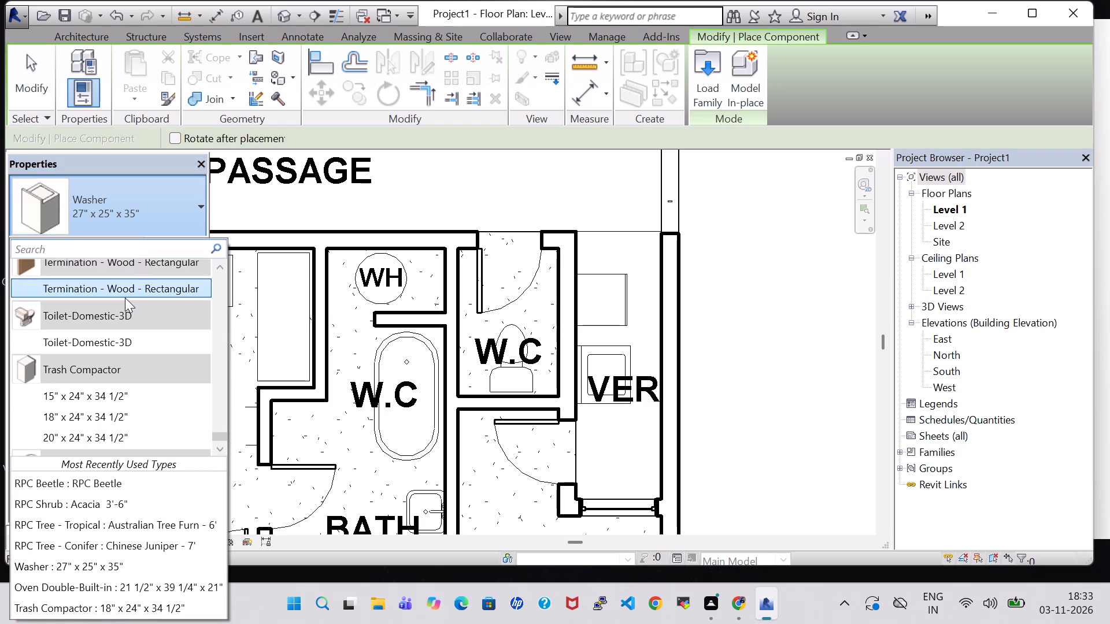
type("sin")
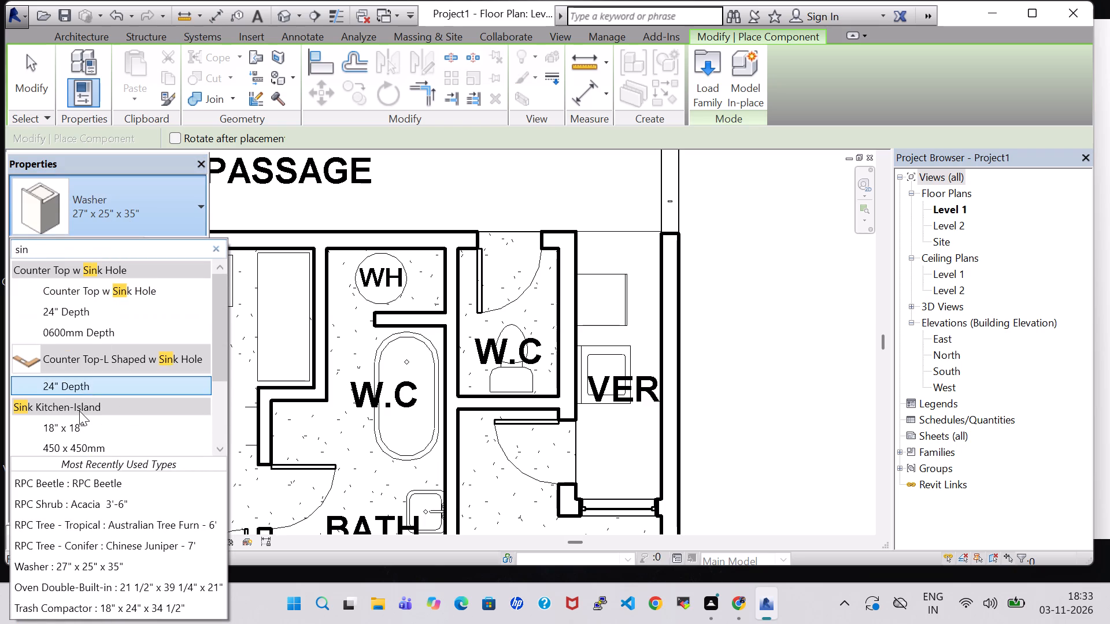
scroll(79, 411, "down", 4)
left_click(80, 441)
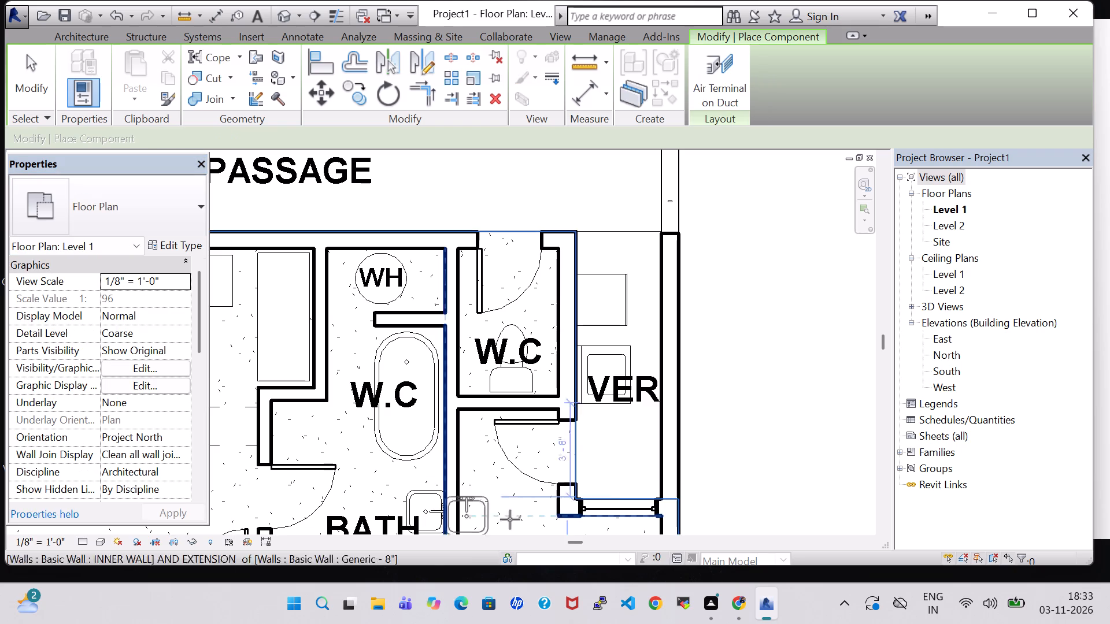
scroll(628, 474, "up", 3)
key("space")
key("space")
key("space")
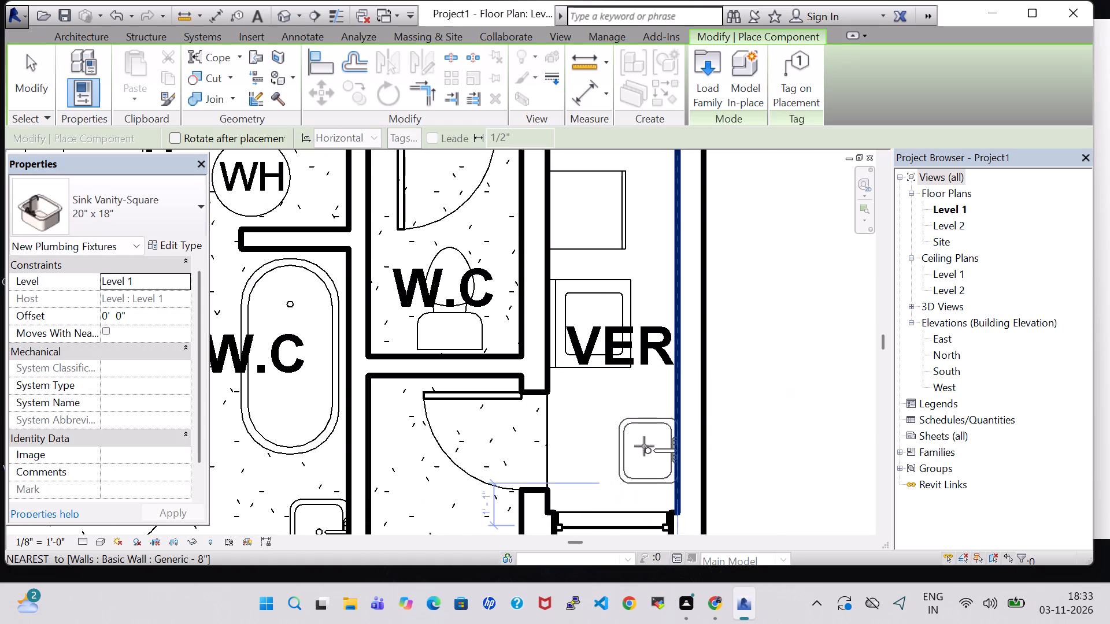
left_click(649, 445)
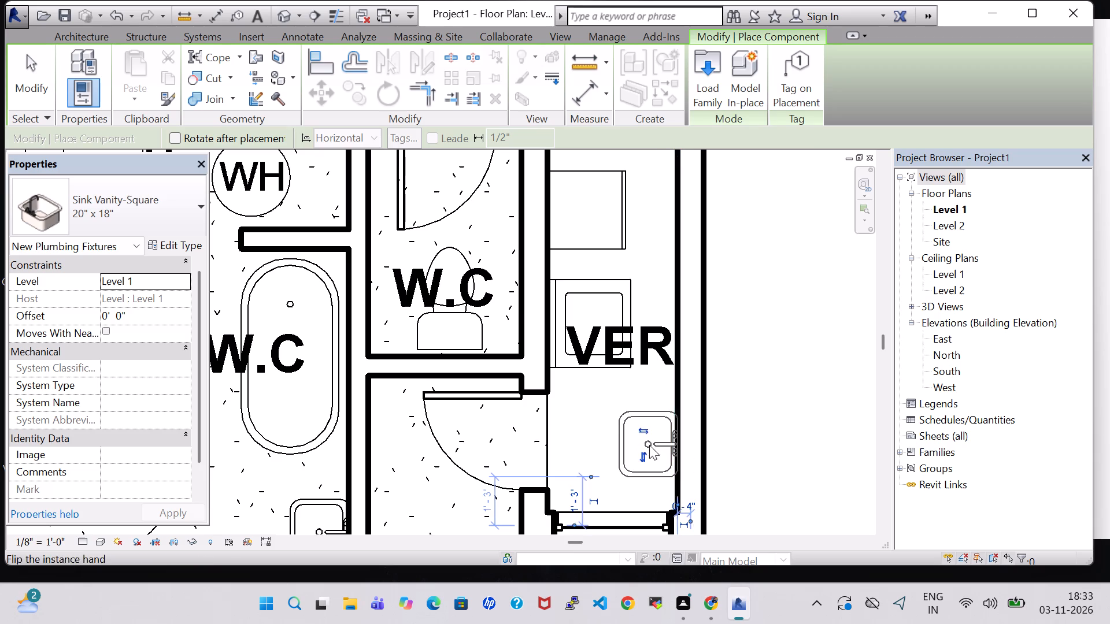
key("Escape")
key("Escape")
key("Escape")
Examine the furnished plan from the bedroom, bath and VER area down to the lounge, kitchen and dining room.
scroll(826, 322, "down", 4)
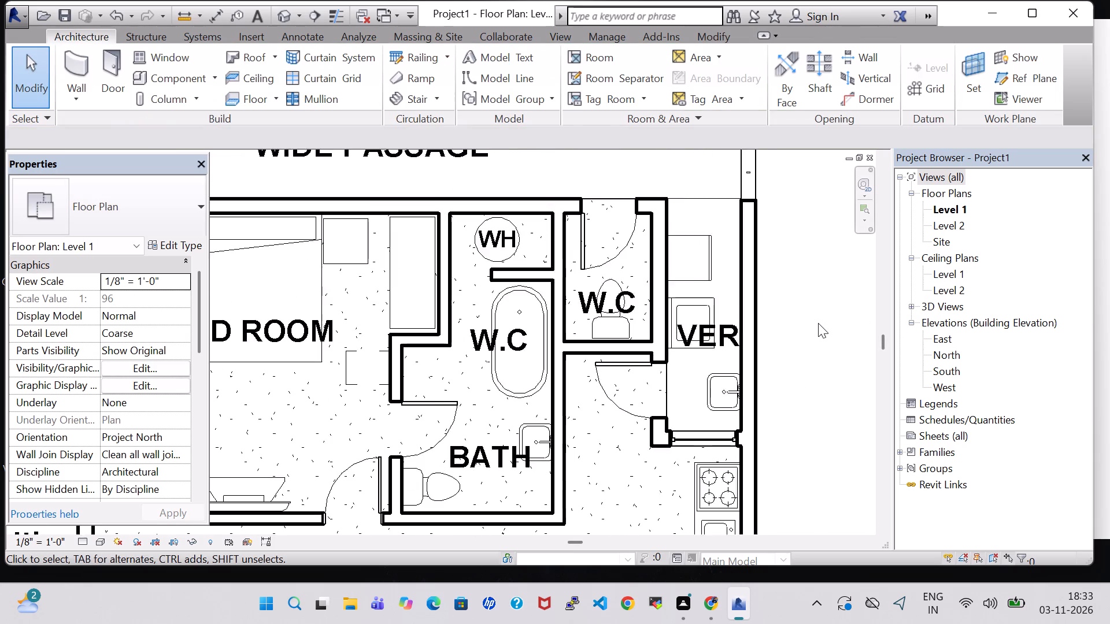
scroll(816, 323, "down", 3)
middle_click_drag(816, 323, 783, 305)
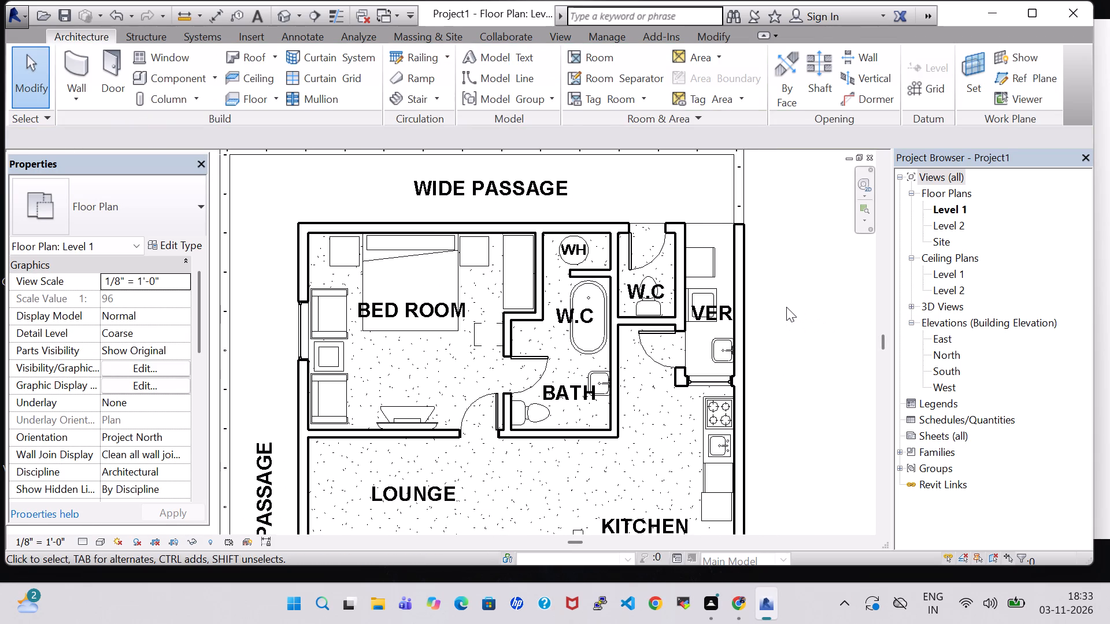
middle_click_drag(786, 307, 721, 289)
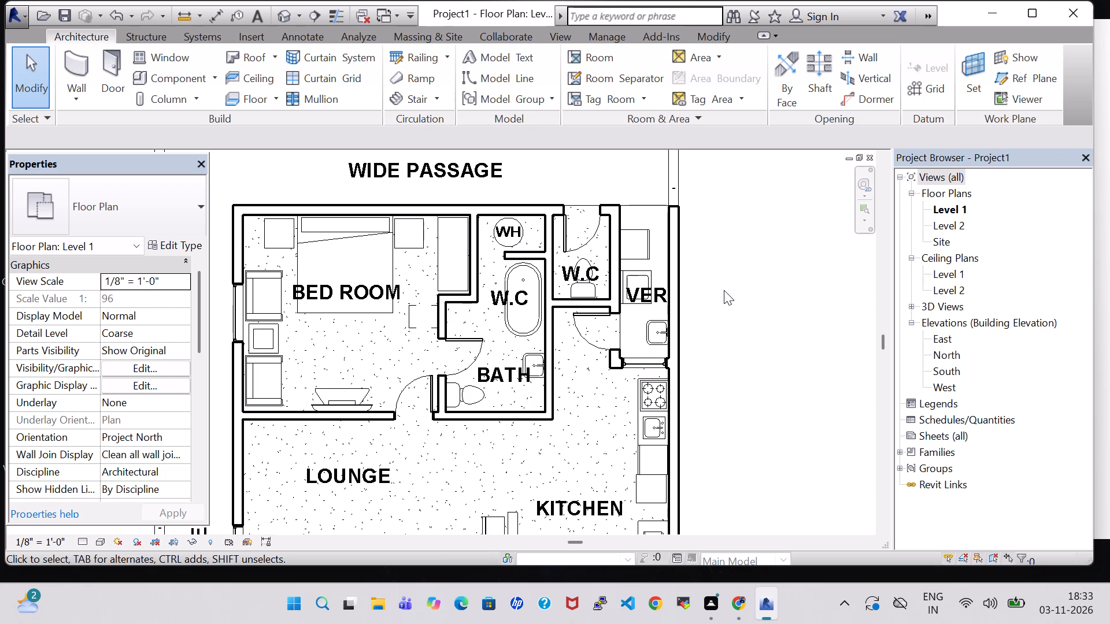
middle_click_drag(724, 290, 724, 257)
middle_click_drag(713, 368, 711, 308)
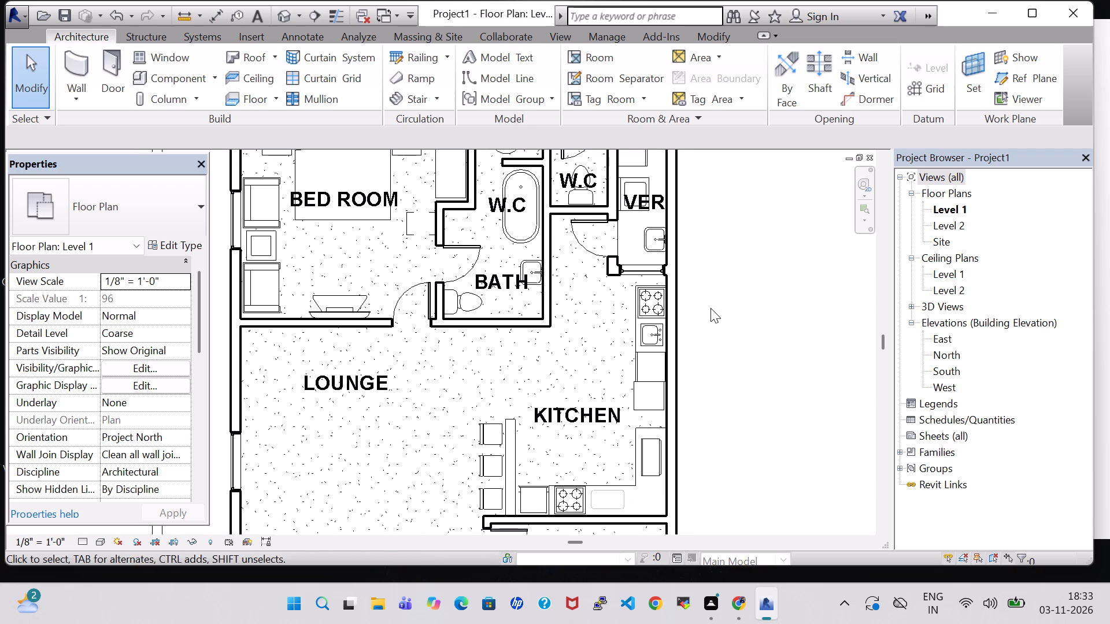
middle_click_drag(713, 314, 713, 297)
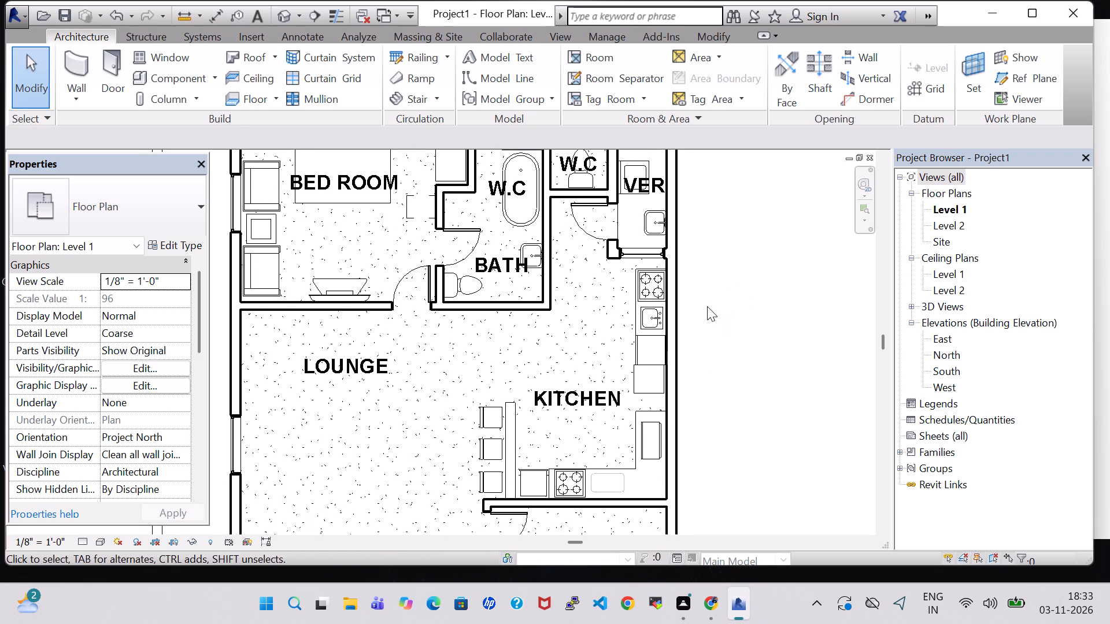
middle_click_drag(707, 311, 732, 295)
scroll(727, 296, "down", 2)
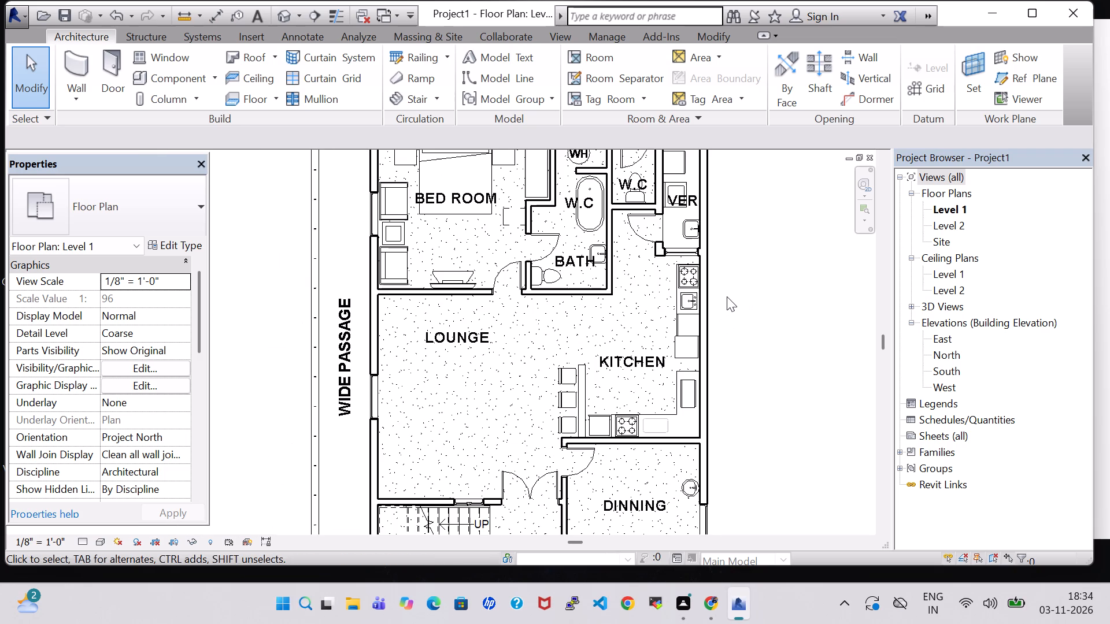
Load the Table-Dining Round w Chairs family from the Furniture Tables library, using the existing chair sub-component in the project.
middle_click_drag(721, 337, 702, 242)
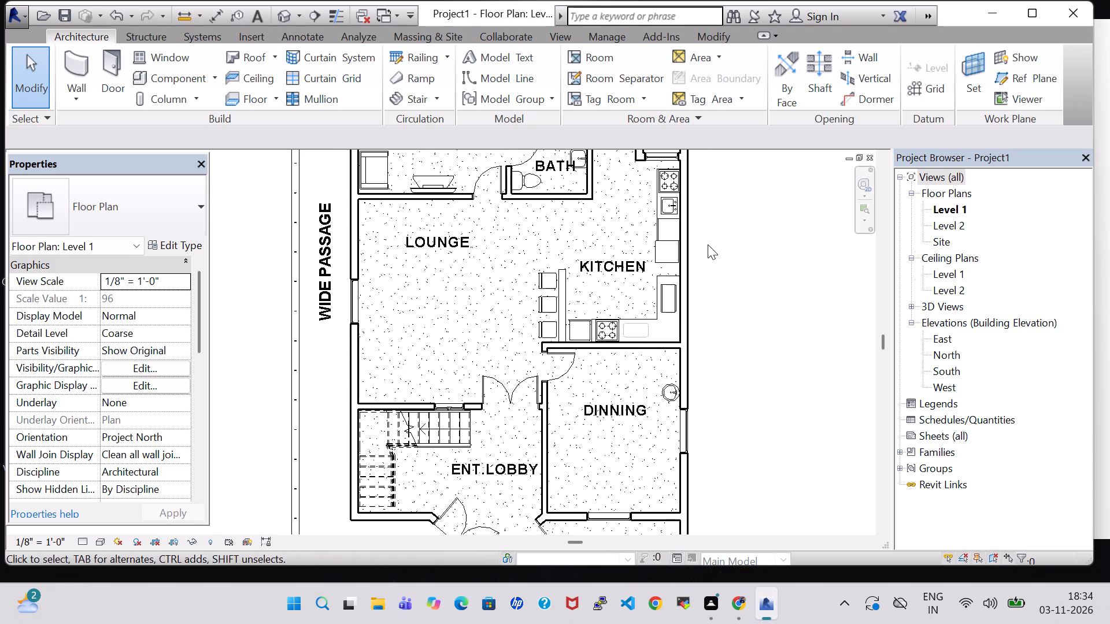
middle_click_drag(752, 381, 727, 277)
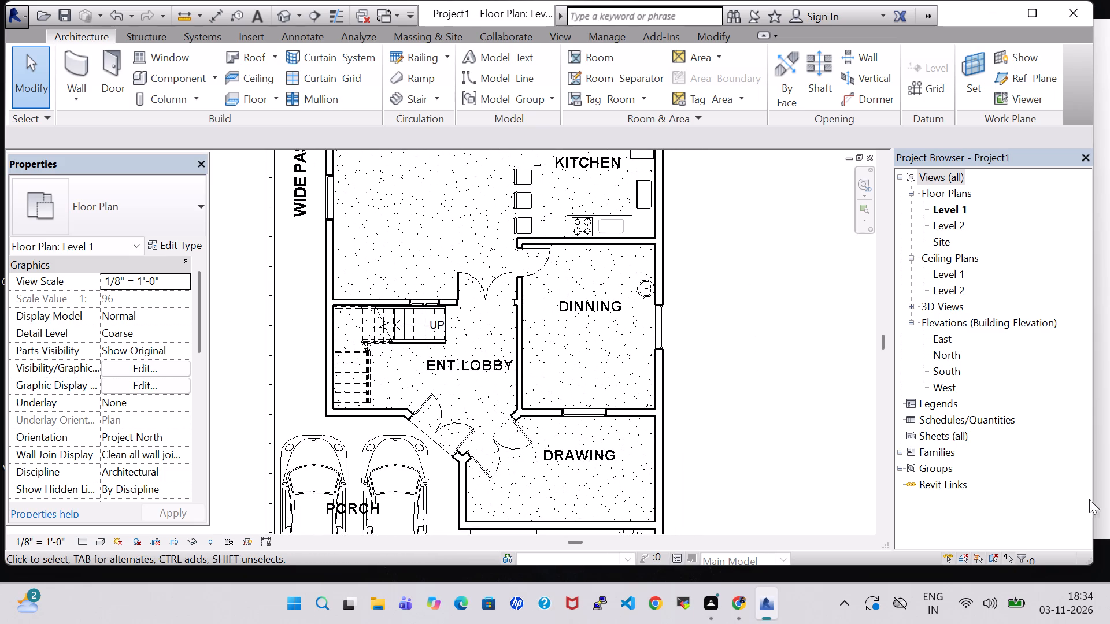
left_click(186, 72)
left_click(692, 79)
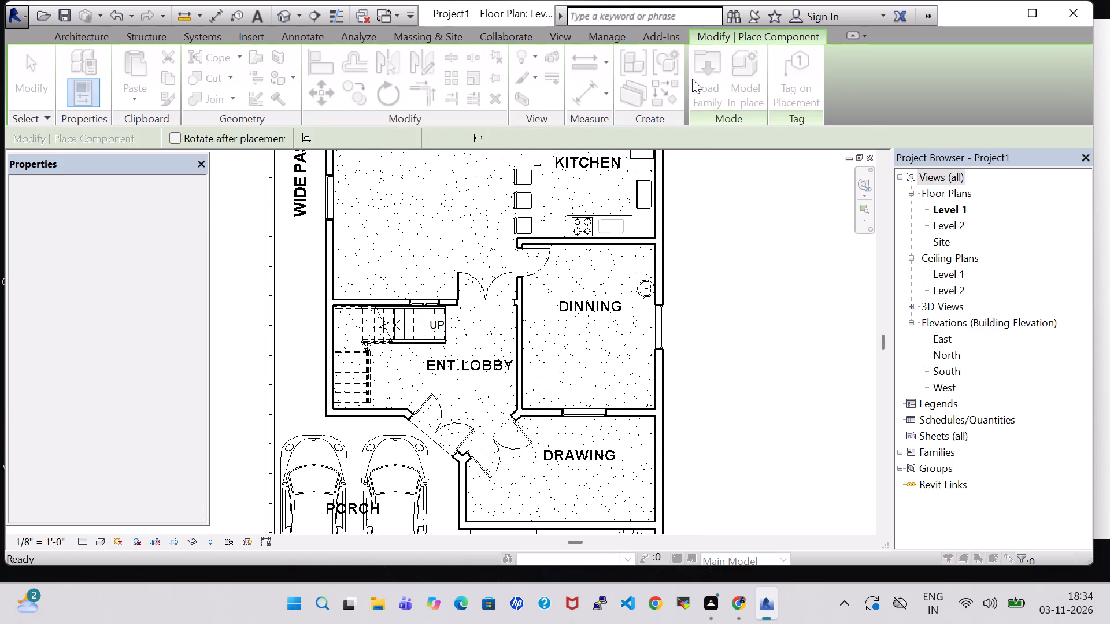
scroll(504, 240, "down", 1)
double_click(657, 238)
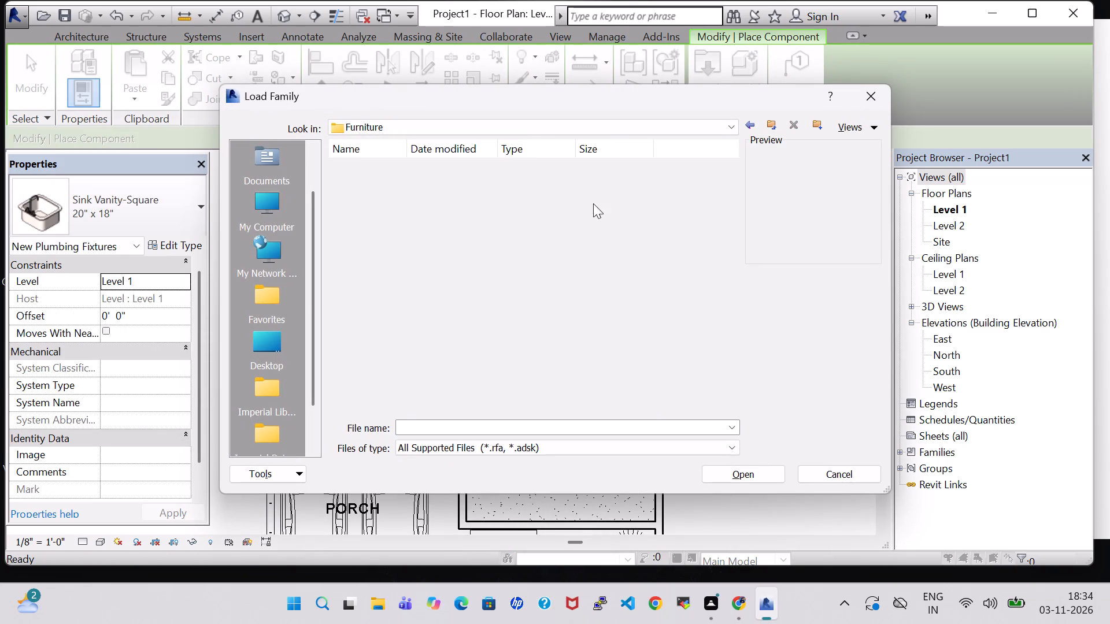
double_click(562, 184)
left_click(560, 190)
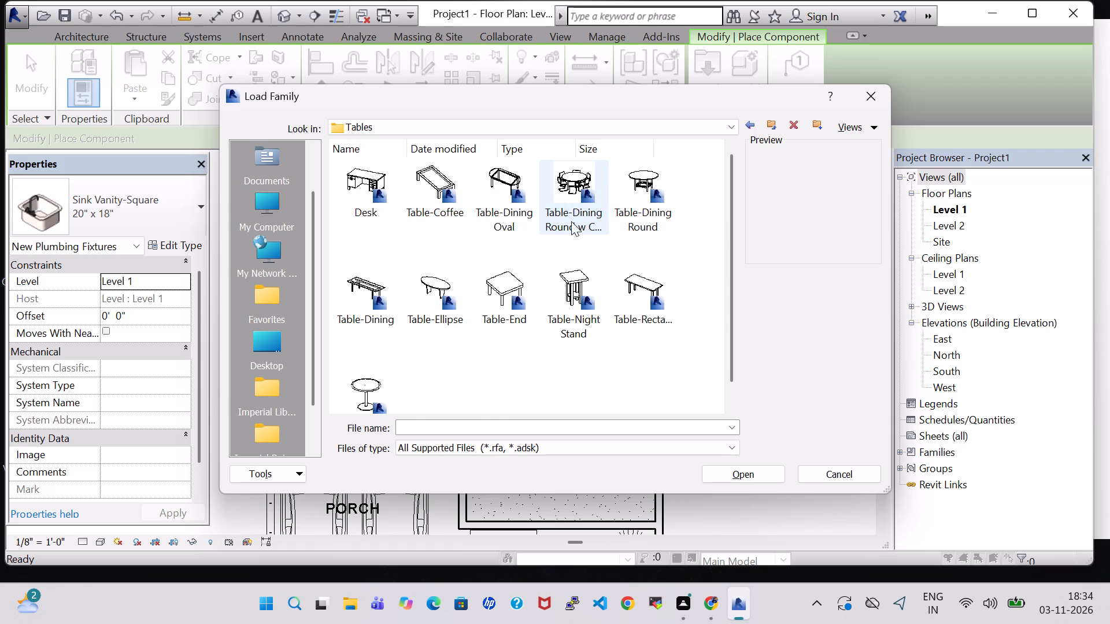
left_click(723, 476)
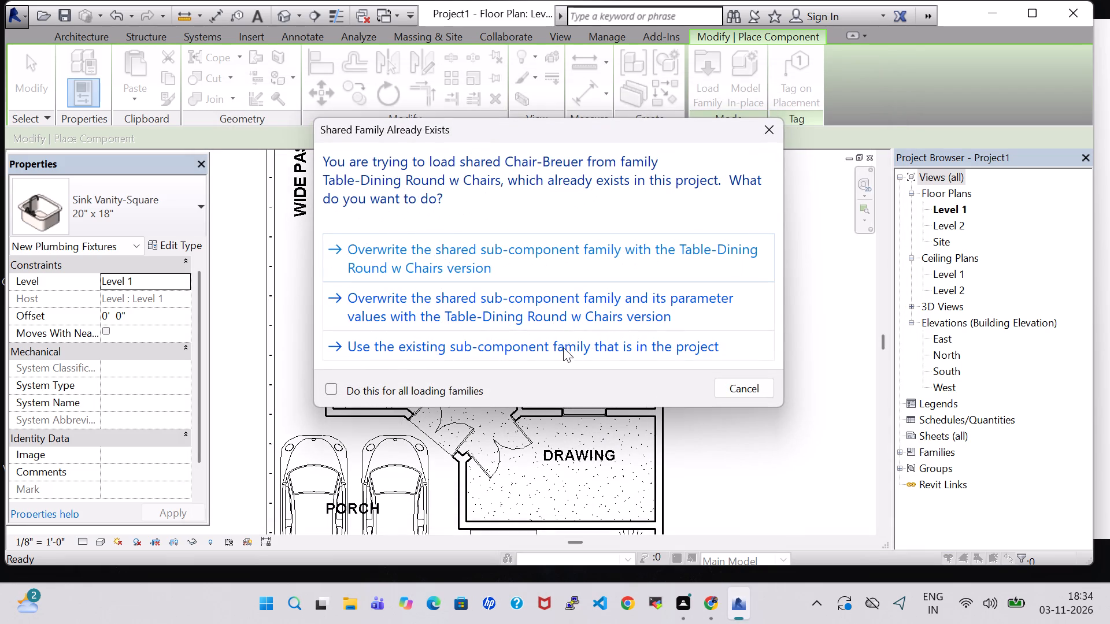
left_click(563, 350)
Place the 36" Diameter round dining table with chairs near the middle of the dining room.
scroll(582, 324, "up", 5)
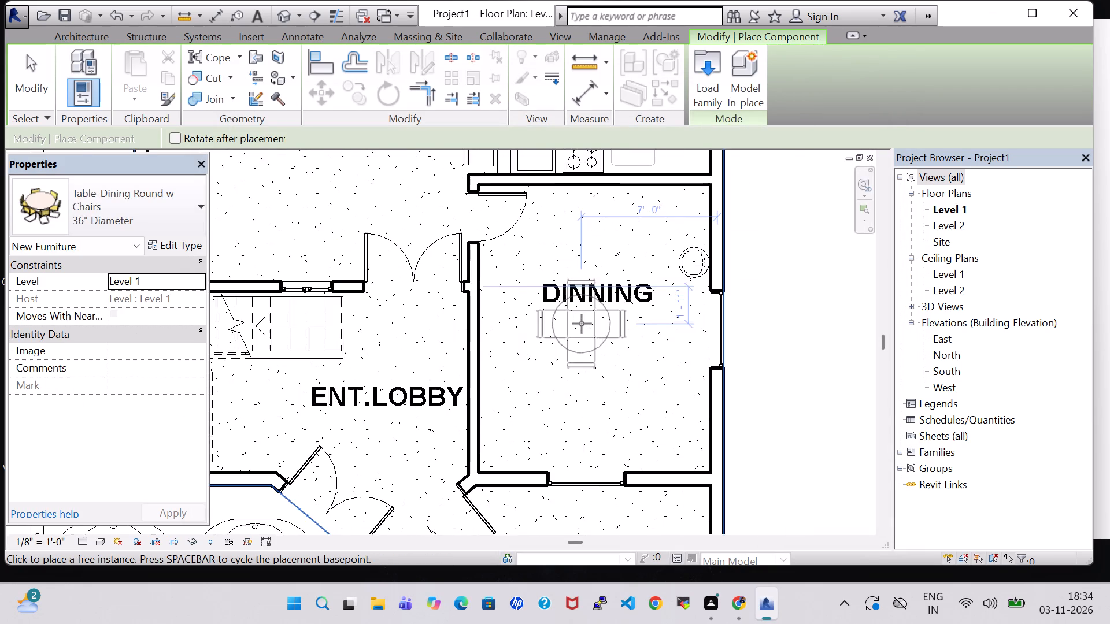
left_click(583, 328)
key("Escape")
key("Escape")
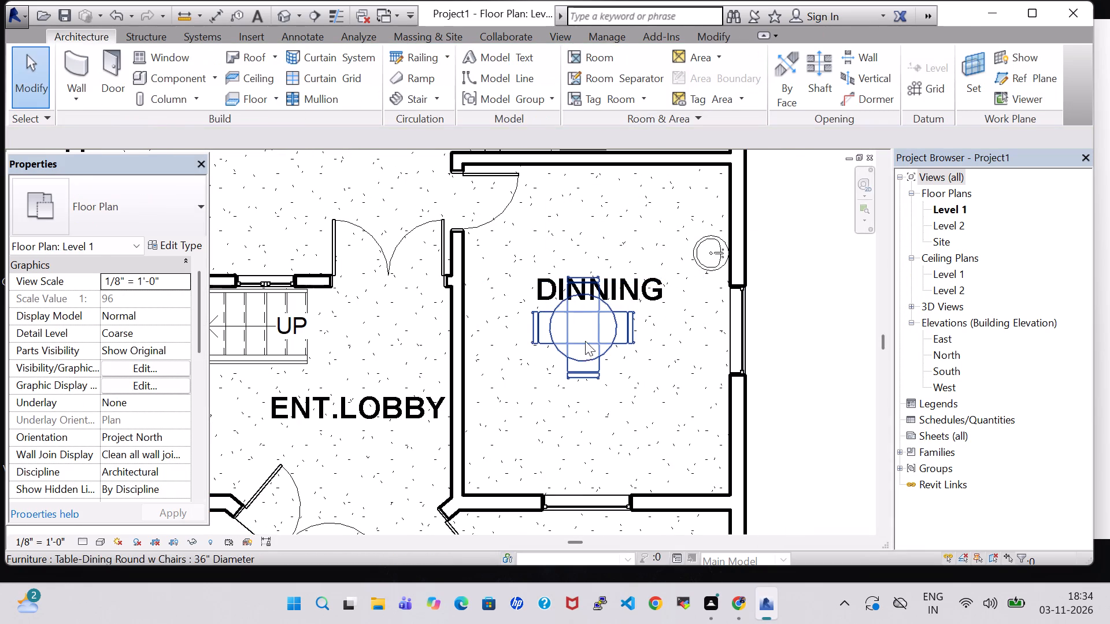
Change the dining table's type to 60" Diameter.
left_click(591, 338)
left_click(603, 326)
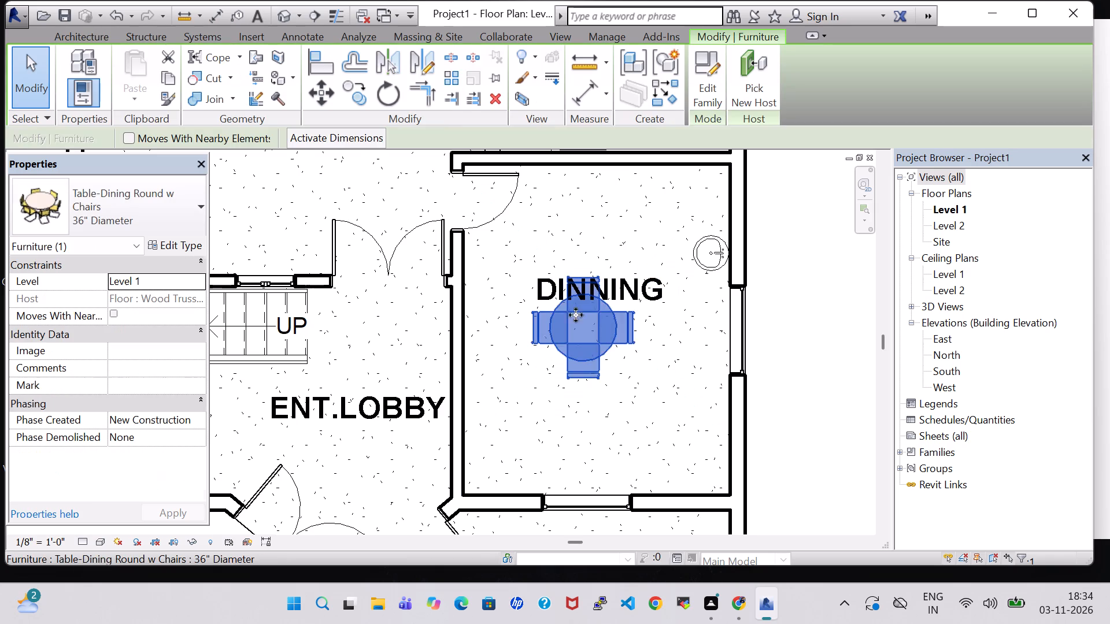
left_click(158, 207)
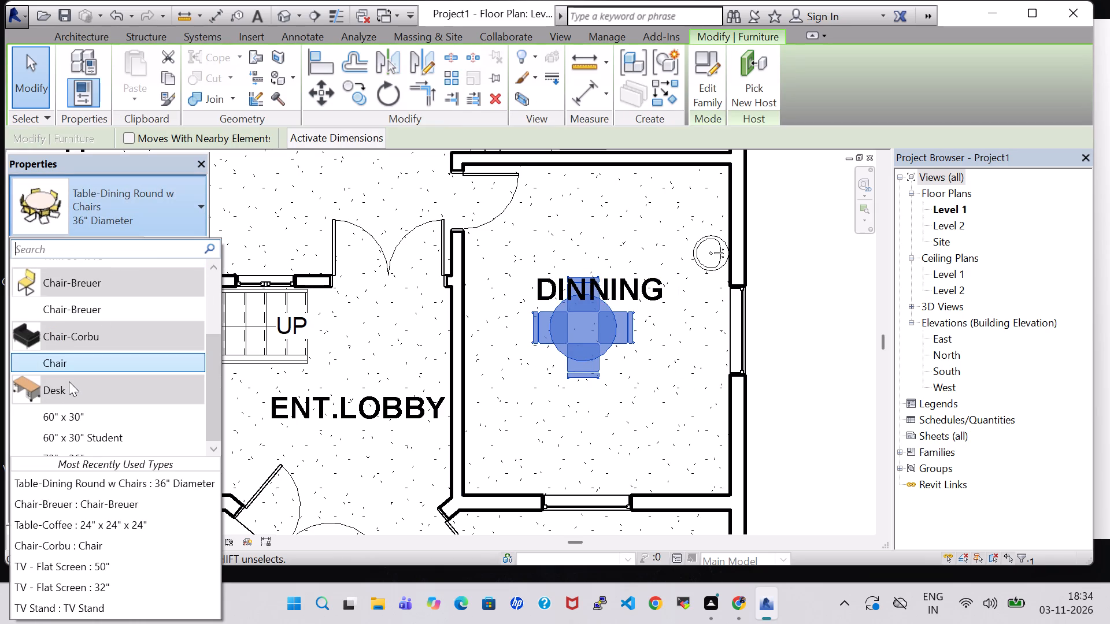
scroll(69, 381, "up", 1)
scroll(69, 381, "down", 2)
scroll(69, 381, "up", 2)
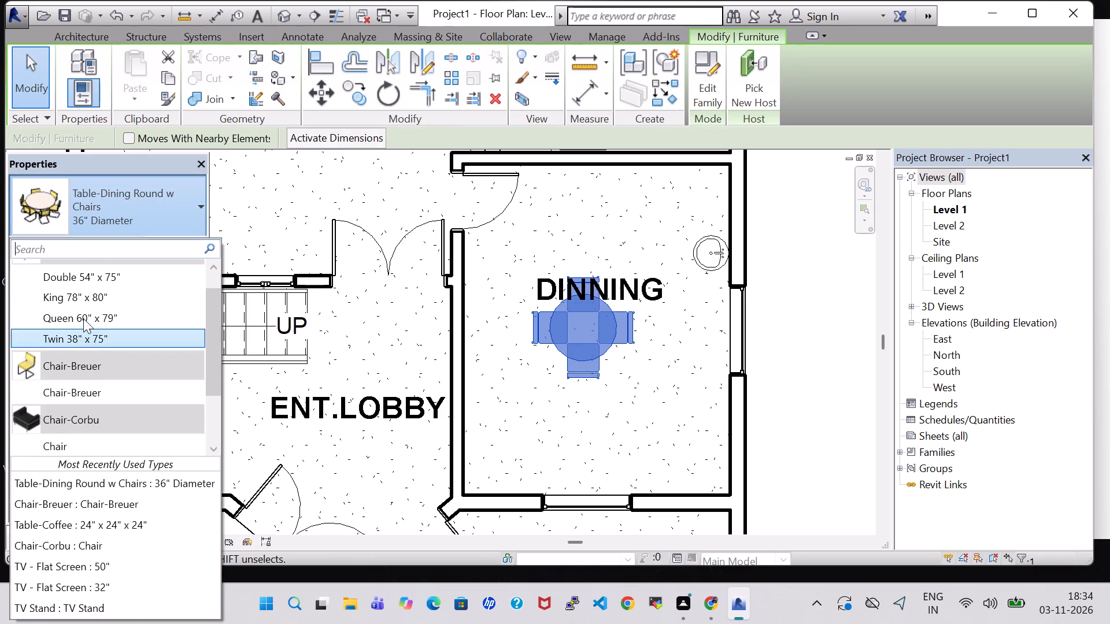
scroll(88, 296, "up", 3)
type("di")
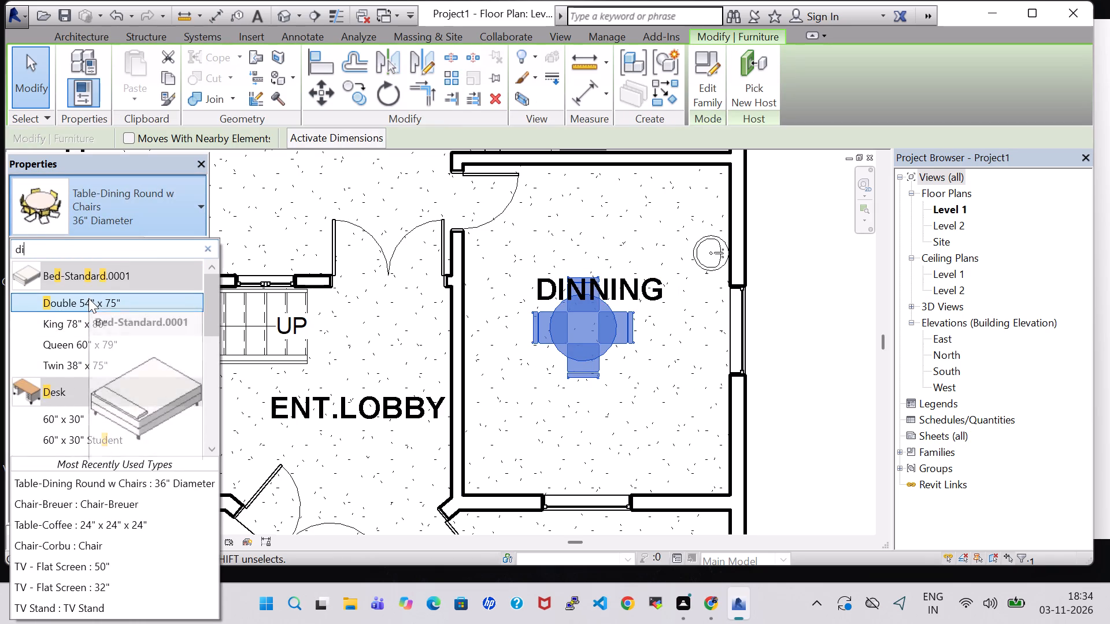
left_click(90, 326)
Nudge the dining table north and slightly east, centring it between the side walls in the northern half of the dining room.
key("Up")
key("Up")
key("Up")
key("Up")
key("Up")
key("Up")
key("Up")
key("Up")
key("Up")
key("Up")
key("Up")
key("Up")
key("Up")
key("Up")
key("Up")
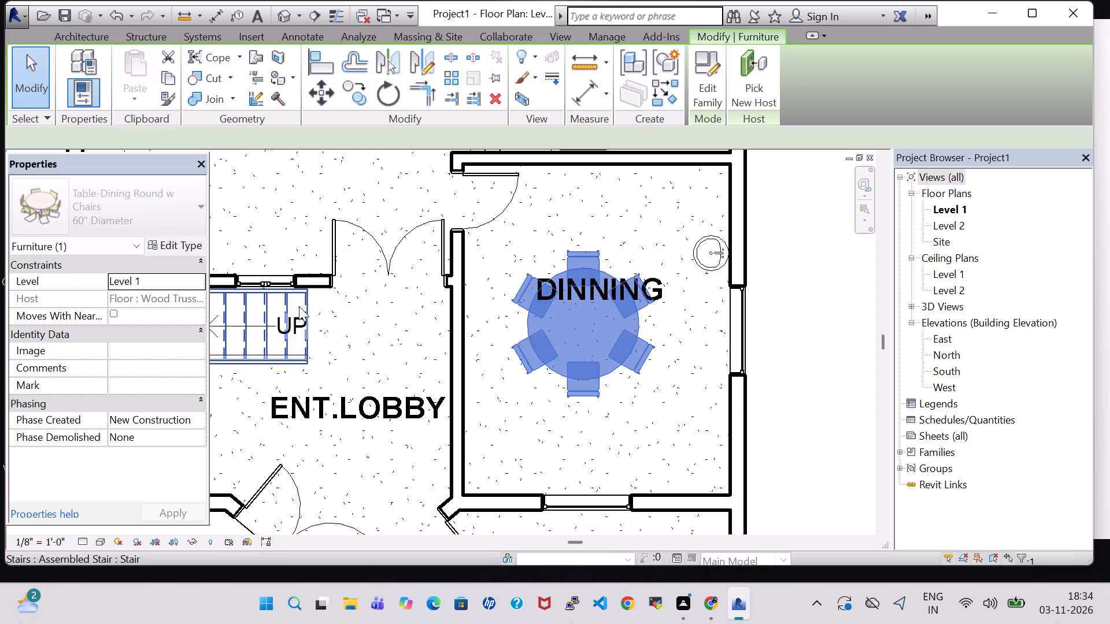
key("Right")
key("Down")
key("Right")
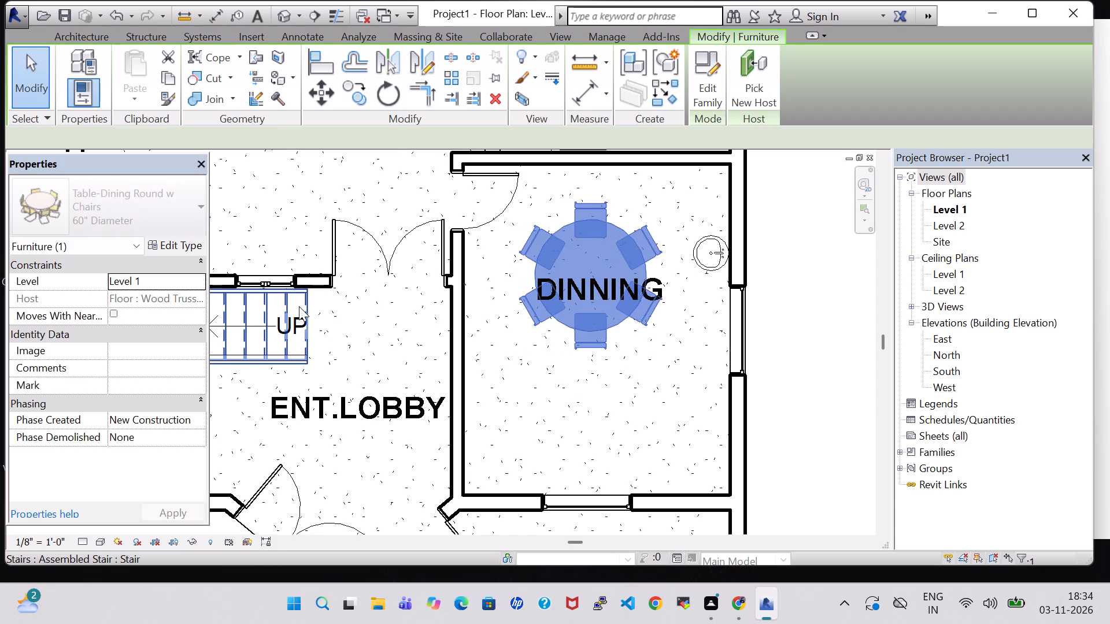
key("Right")
key("Right")
key("Down")
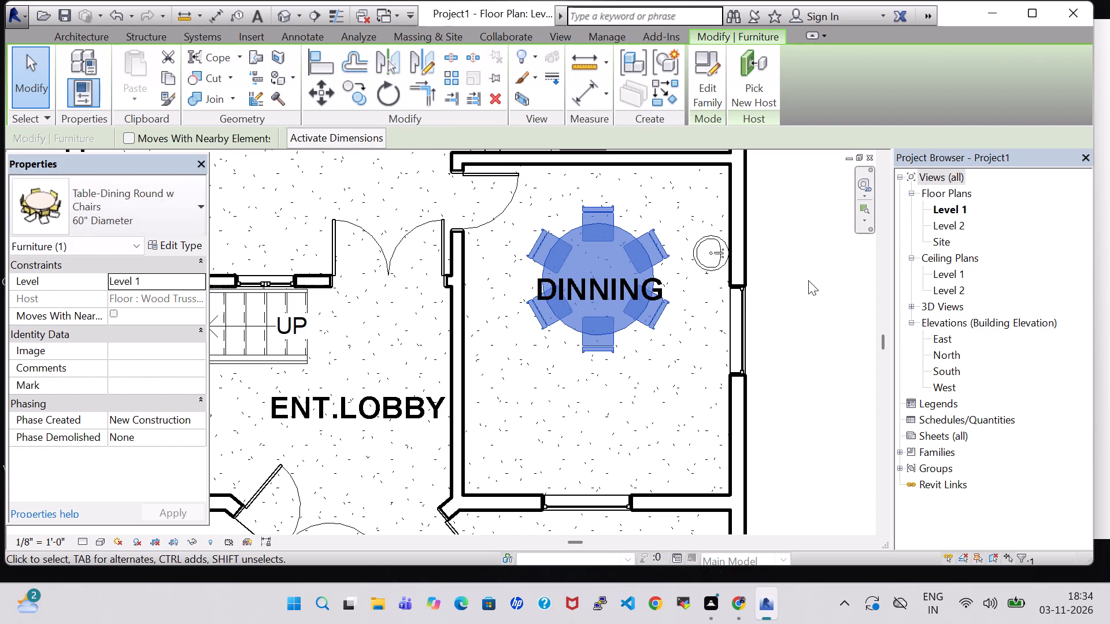
left_click(808, 280)
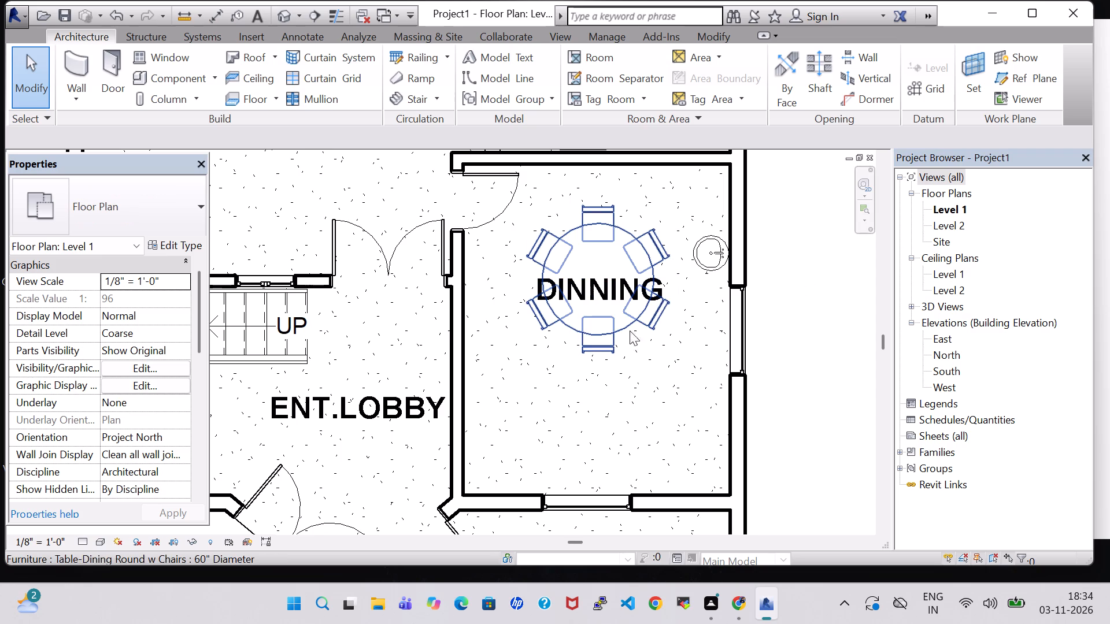
Examine the type properties of the dining table.
left_click(598, 329)
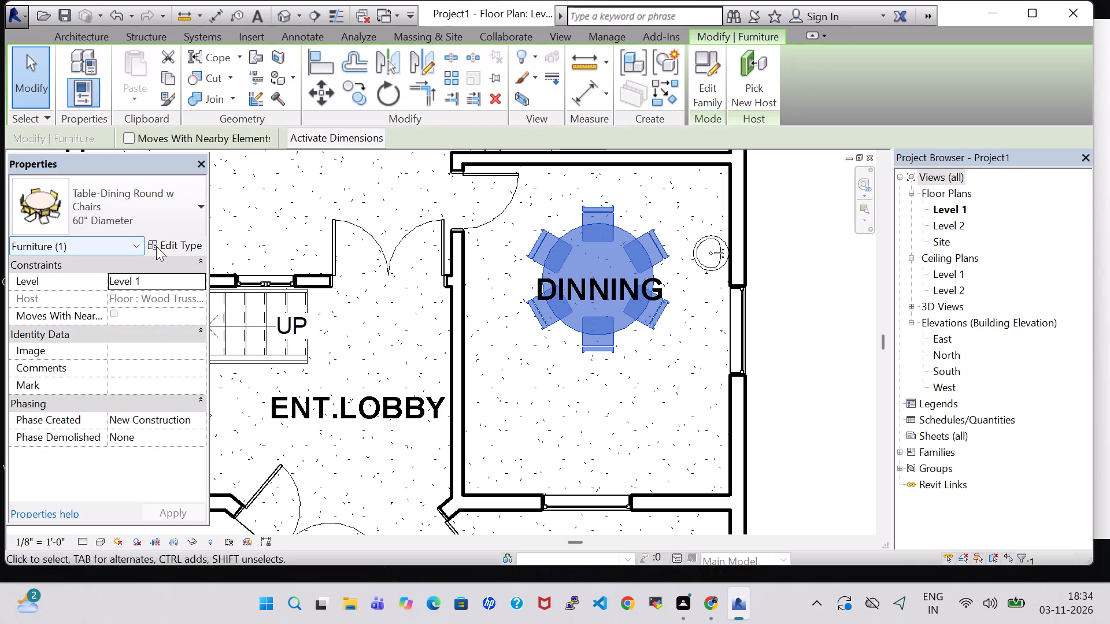
left_click(156, 246)
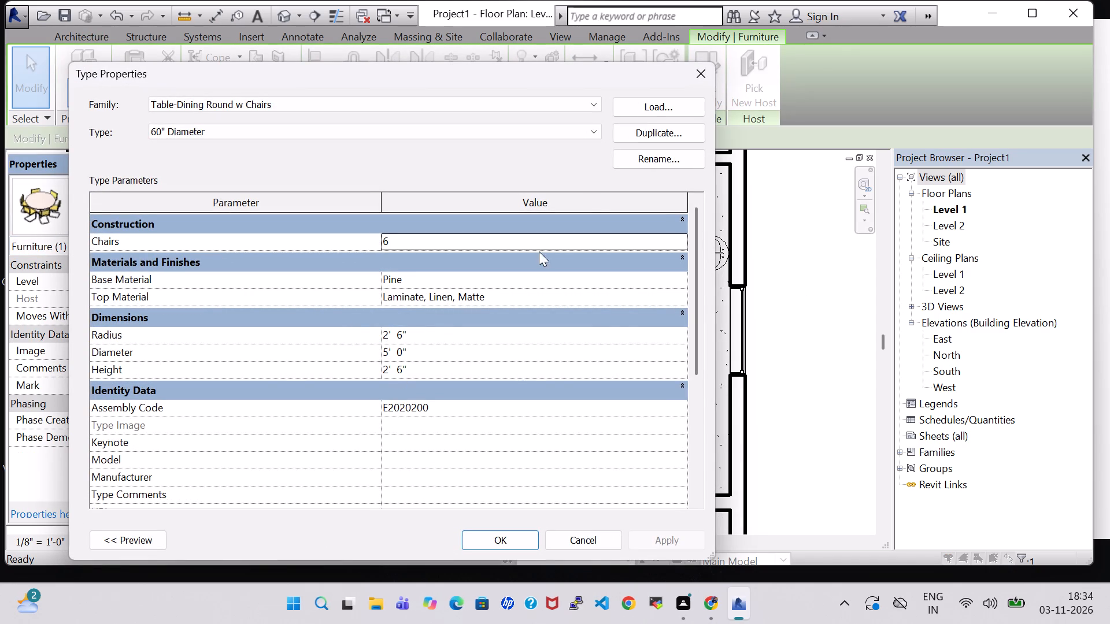
left_click(701, 66)
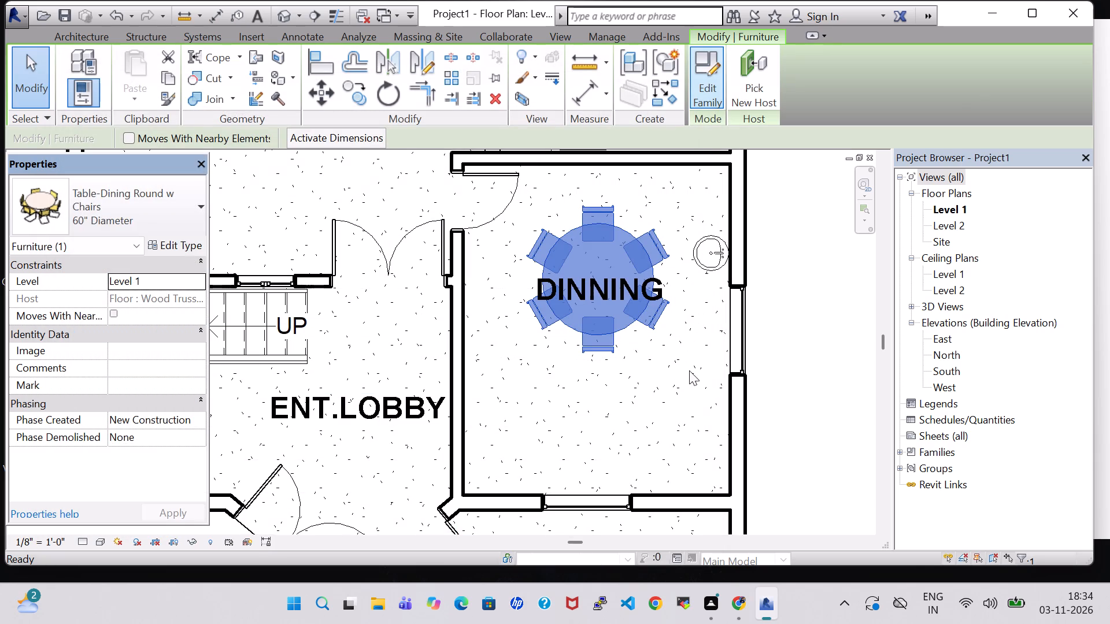
Place a 24" x 48" Mirror-Ellipse on the dining room's east wall, directly behind the round sink.
left_click(92, 39)
left_click(154, 79)
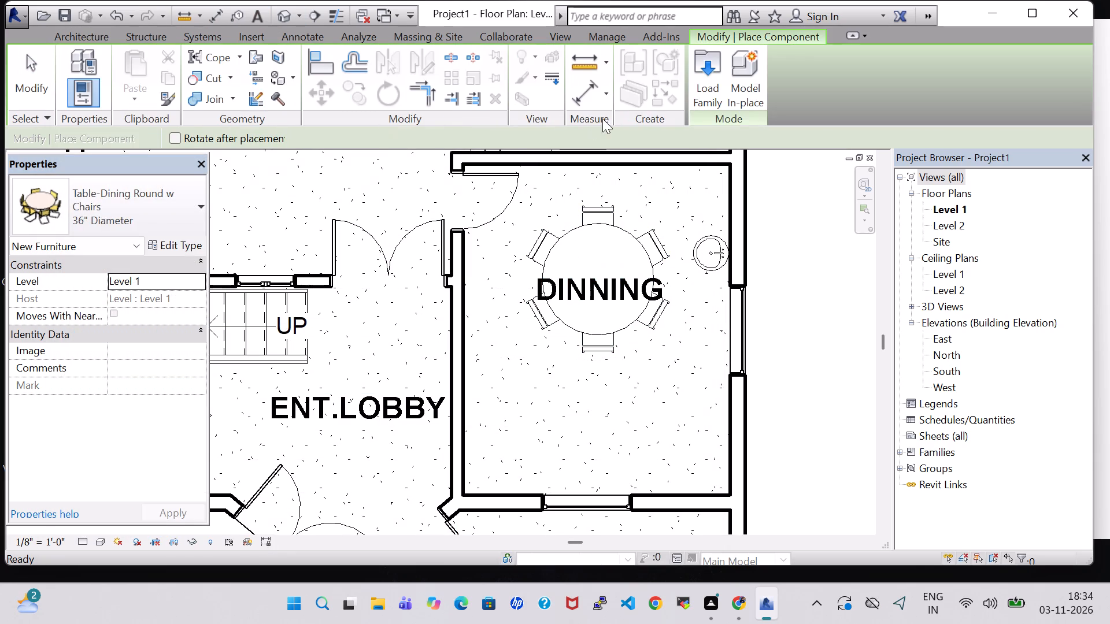
left_click(705, 86)
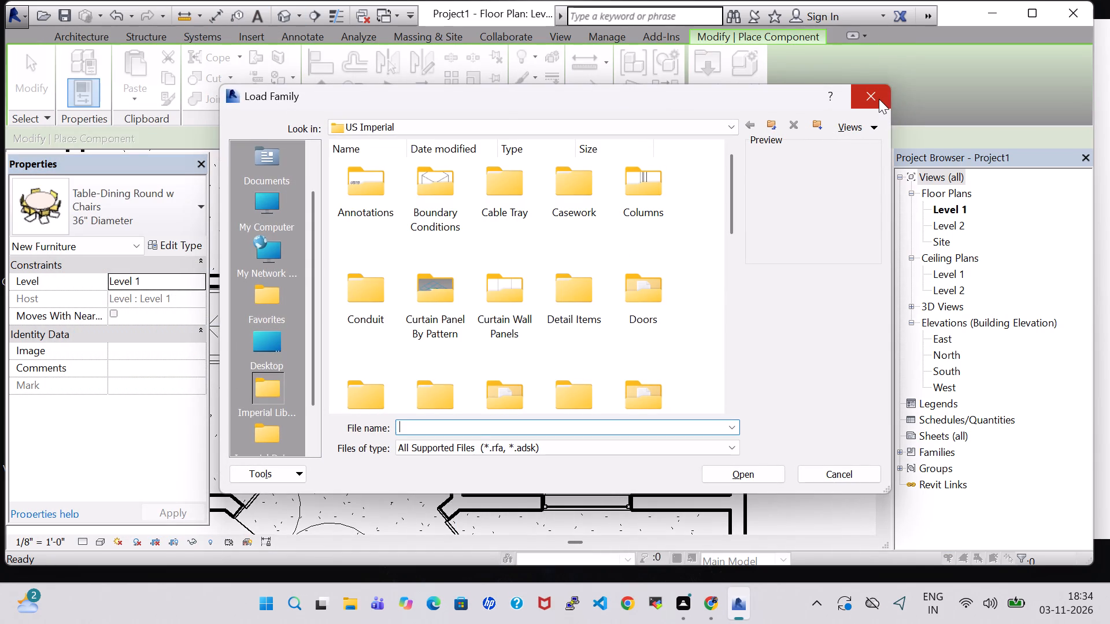
left_click(879, 99)
left_click(39, 219)
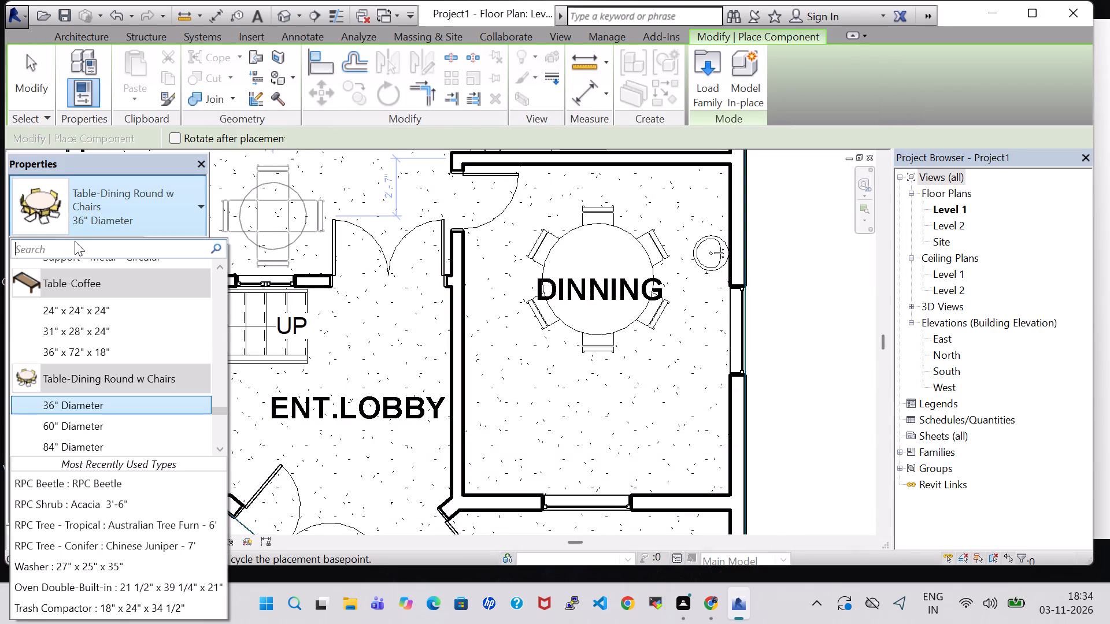
key("m")
key("i")
left_click(85, 414)
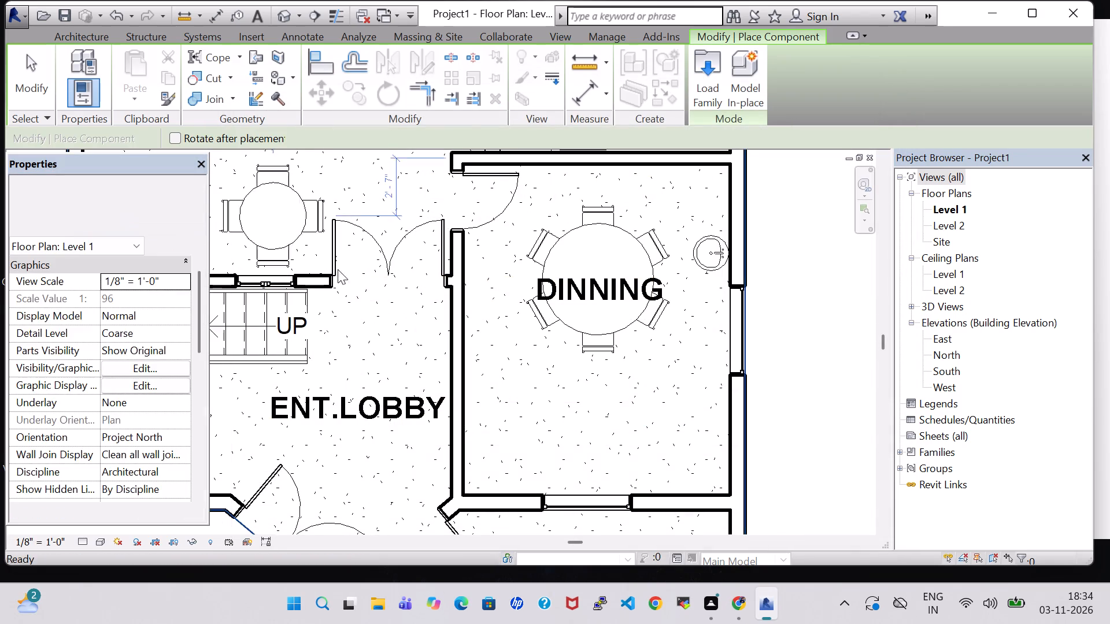
scroll(662, 233, "up", 10)
middle_click_drag(769, 285, 539, 294)
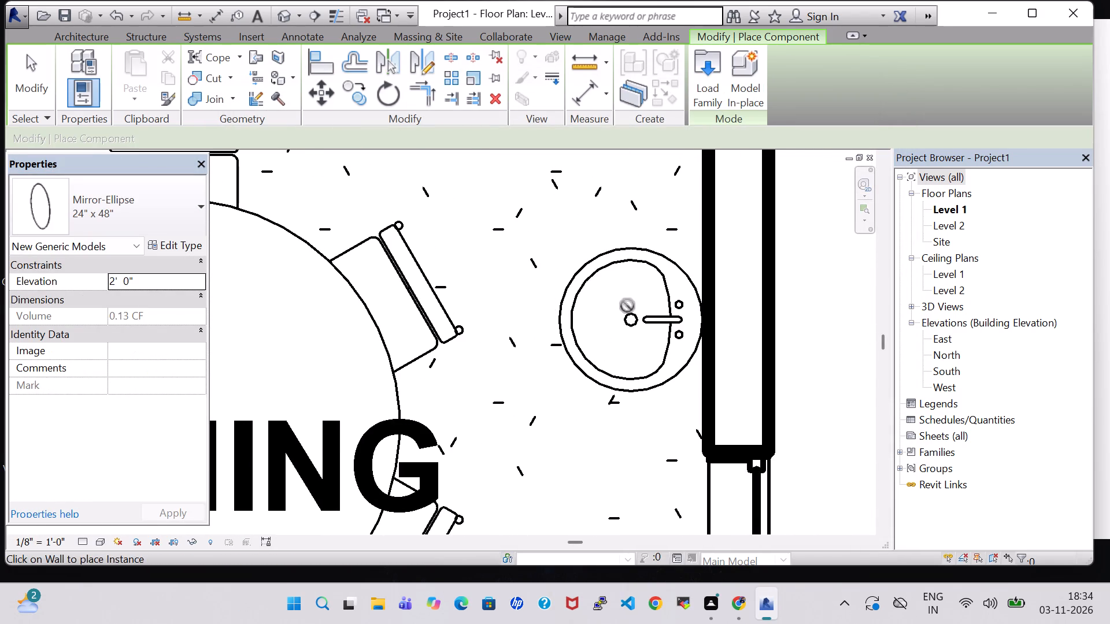
left_click(705, 319)
scroll(660, 435, "down", 4)
key("Escape")
key("Escape")
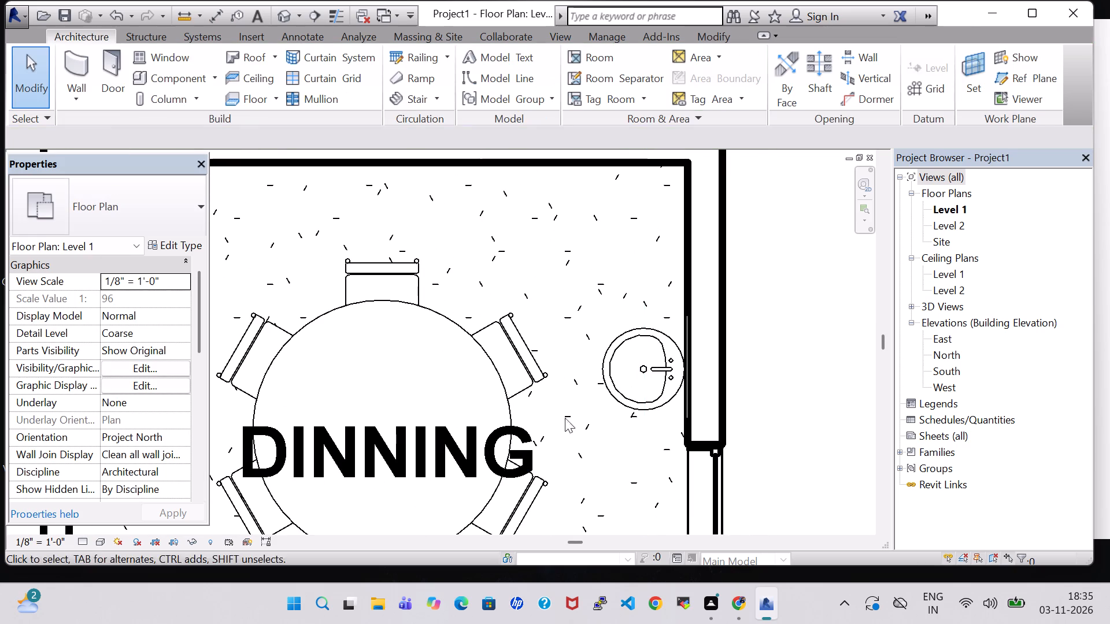
In the 3D view, raise the elliptical mirror above the dining room sink to an elevation of 3' 0".
left_click(283, 13)
scroll(642, 375, "down", 2)
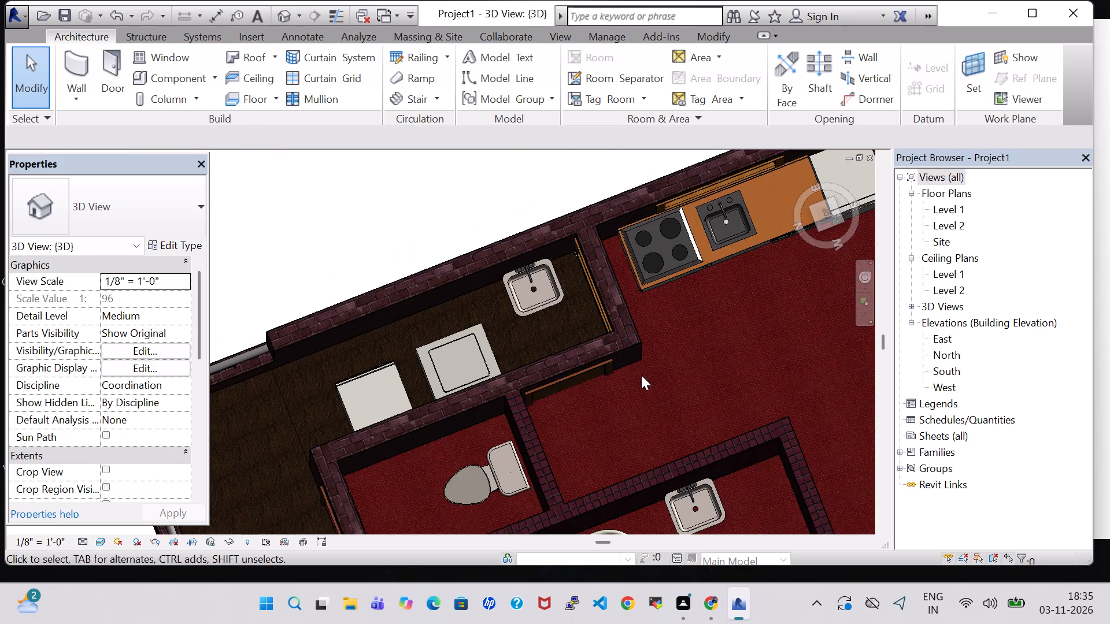
middle_click_drag(672, 398, 547, 99)
scroll(550, 103, "down", 2)
scroll(597, 307, "down", 7)
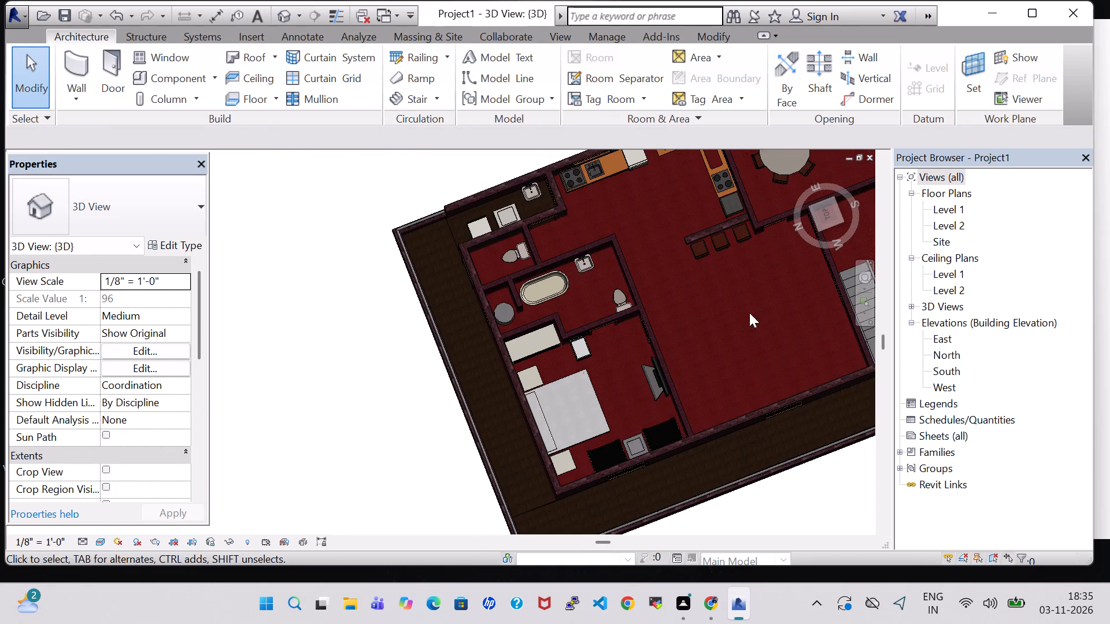
middle_click_drag(727, 311, 551, 441)
middle_click_drag(653, 295, 630, 159, "shift")
scroll(617, 257, "up", 11)
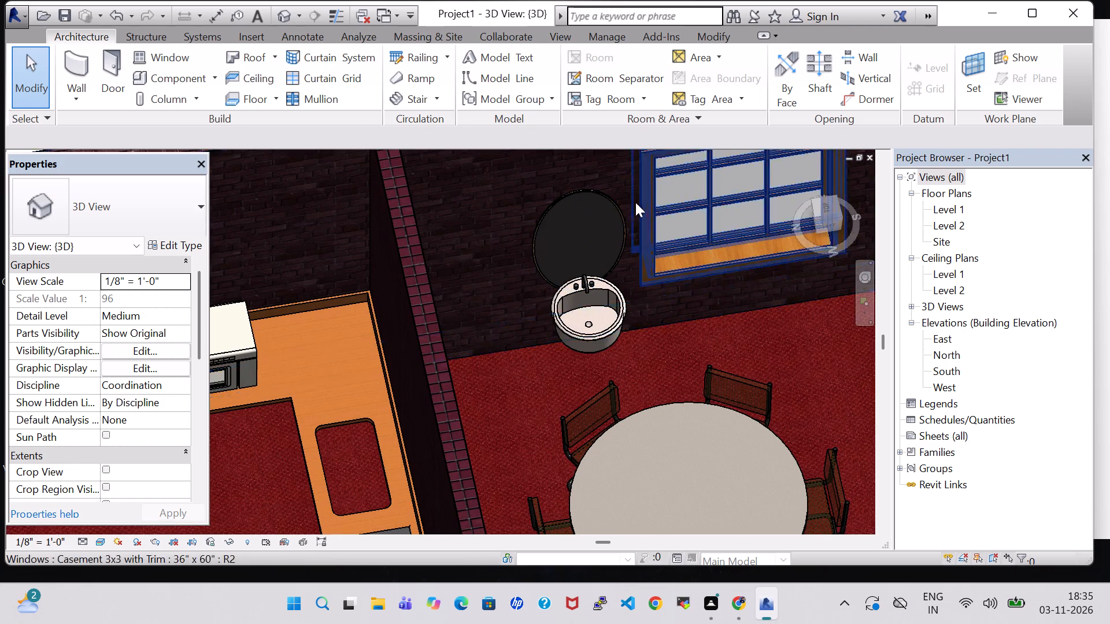
left_click(603, 196)
key("Up")
key("Up")
key("Up")
key("Up")
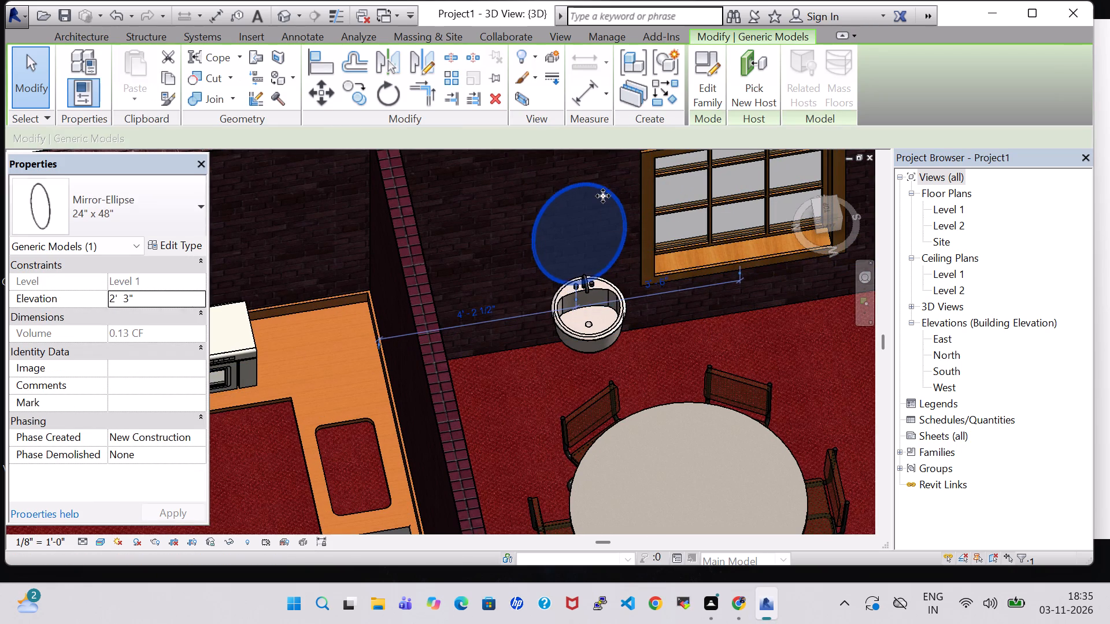
key("Up")
key("Up")
key("Up")
key("Up")
key("Up")
key("Up")
key("Up")
key("Up")
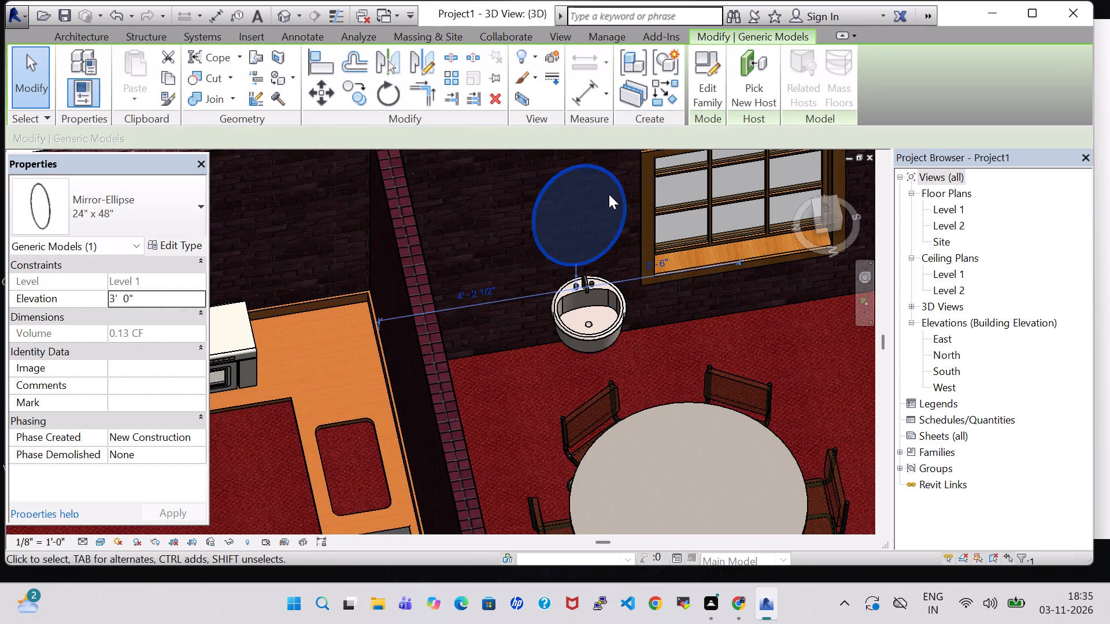
In the Level 1 floor plan, load an appliance family from the Domestic folder of the Specialty Equipment library.
left_click(72, 36)
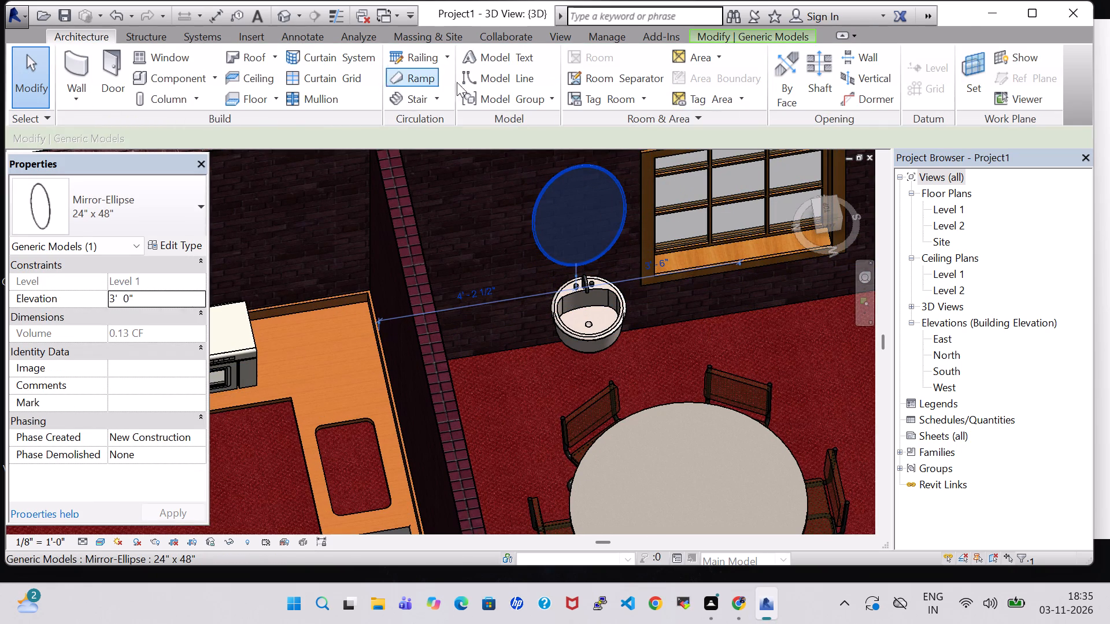
double_click(953, 212)
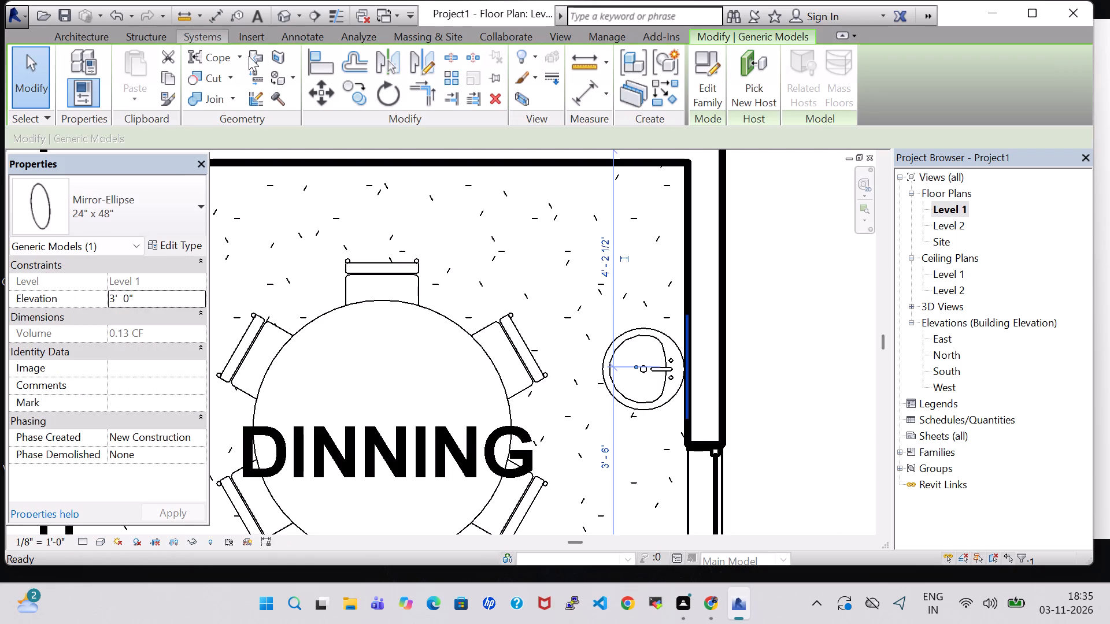
left_click(76, 35)
left_click(148, 81)
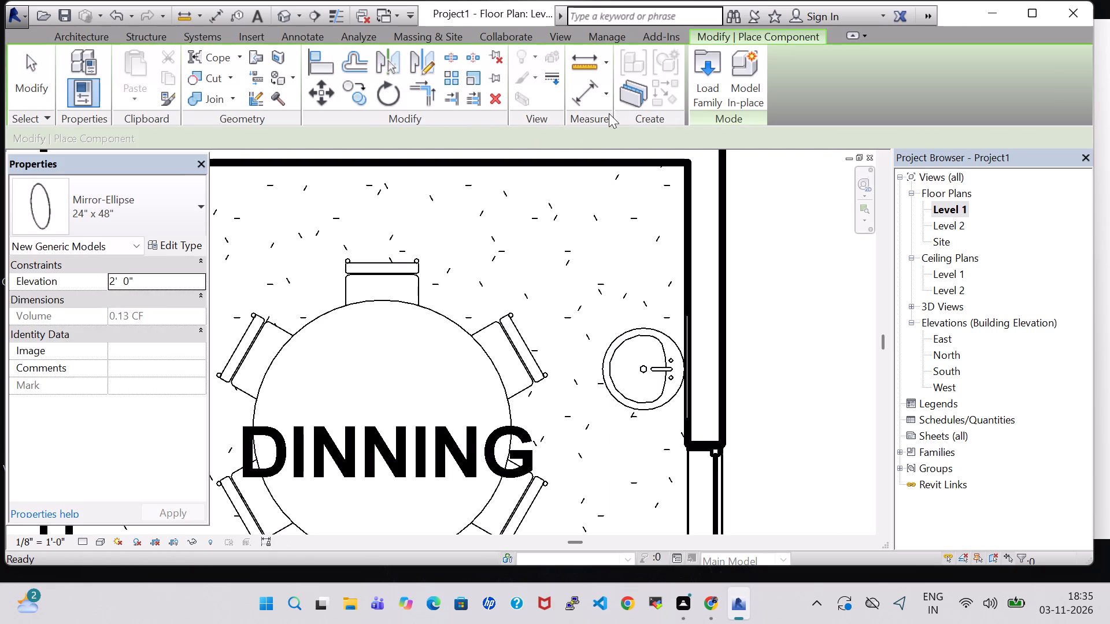
left_click(705, 74)
left_click(436, 267)
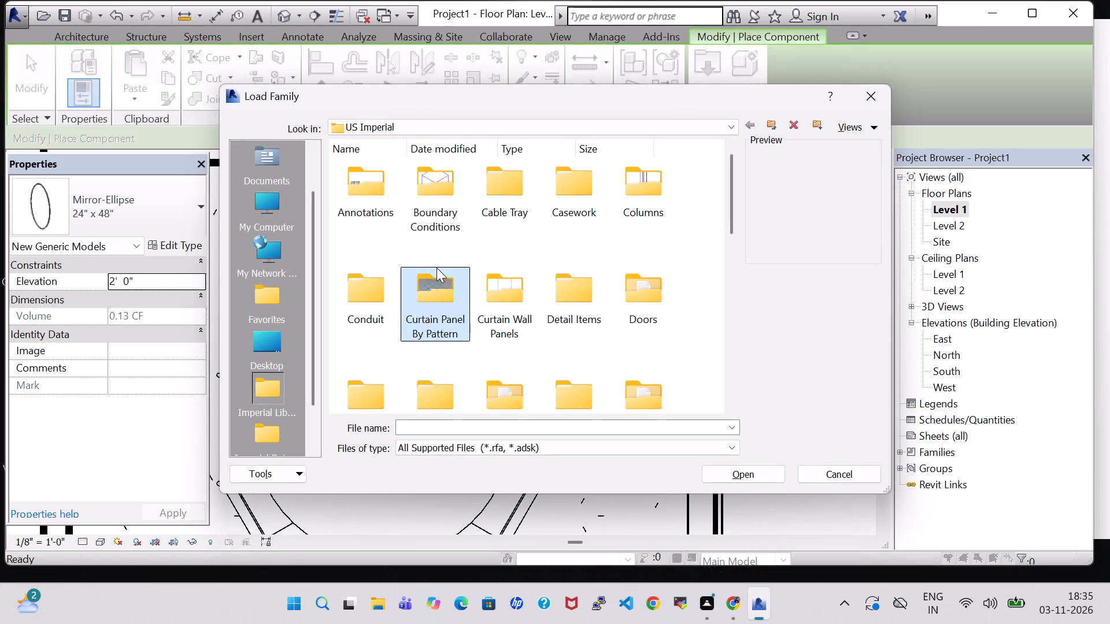
key("s")
scroll(436, 268, "down", 4)
double_click(429, 195)
double_click(429, 195)
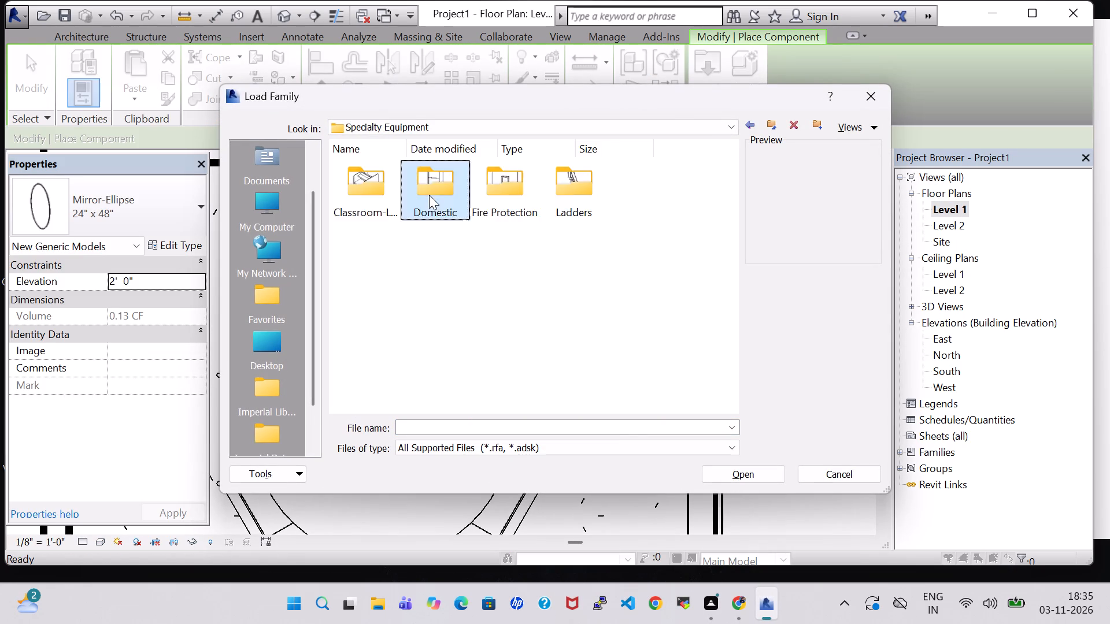
scroll(454, 219, "down", 4)
left_click(487, 400)
left_click(723, 474)
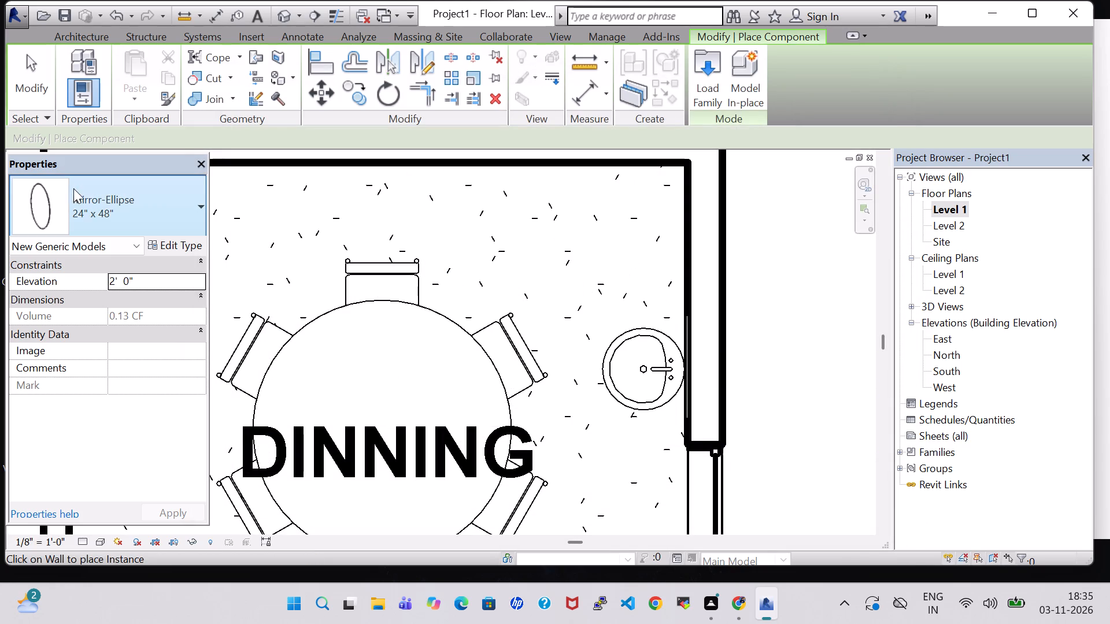
Place a 15" x 24" x 34 1/2" Trash Compactor against the dining room's east wall, just north of the round sink.
left_click(86, 199)
type("tr")
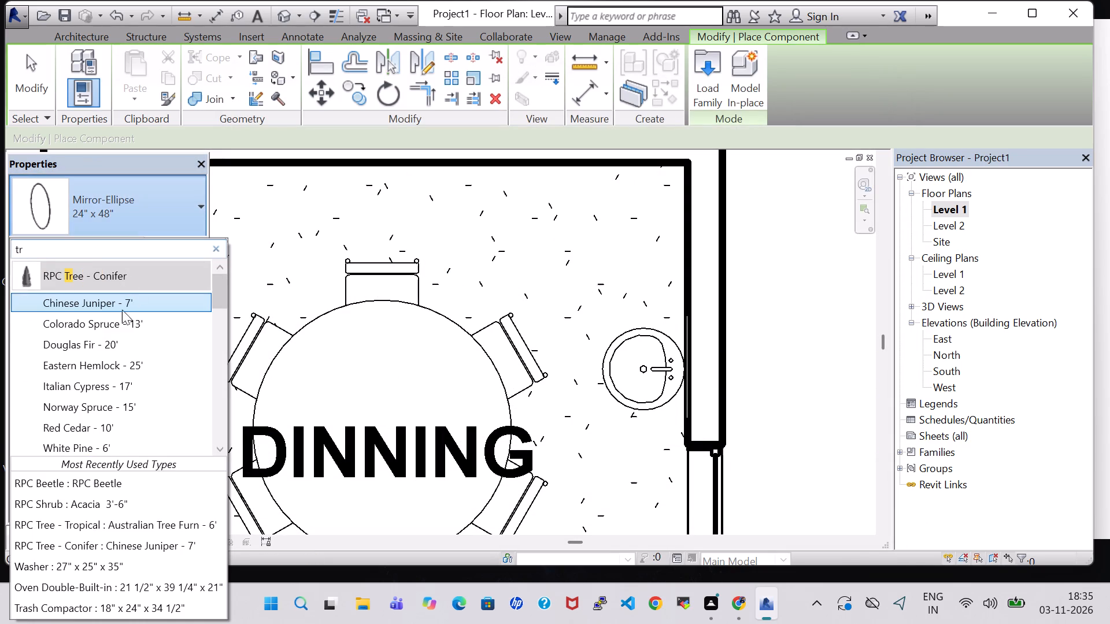
key("a")
left_click(90, 374)
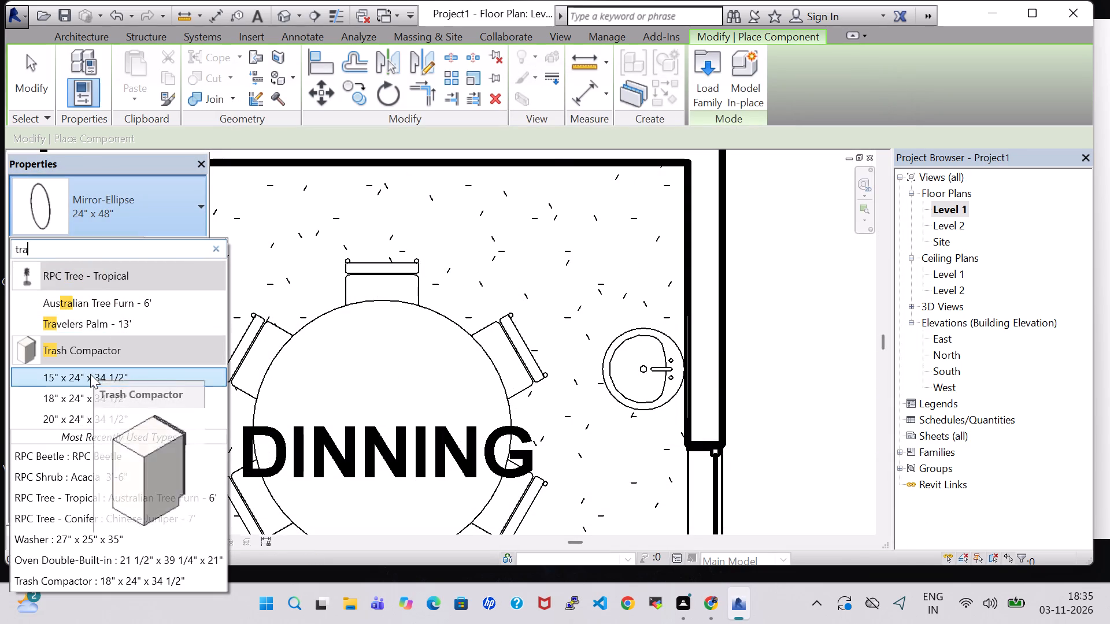
key("space")
key("space")
key("space")
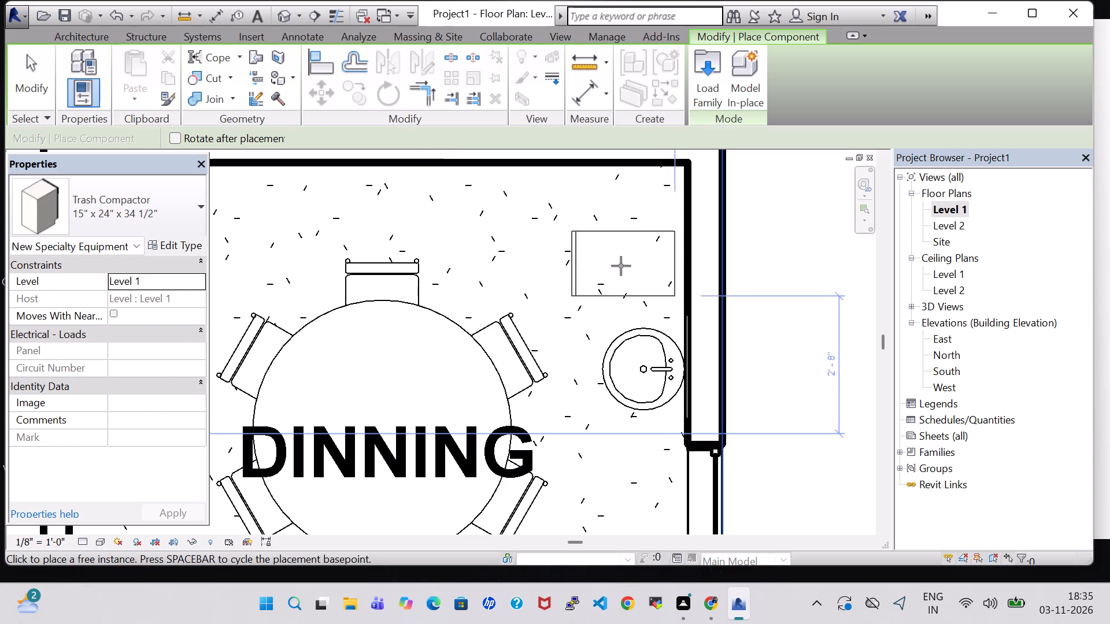
left_click(630, 273)
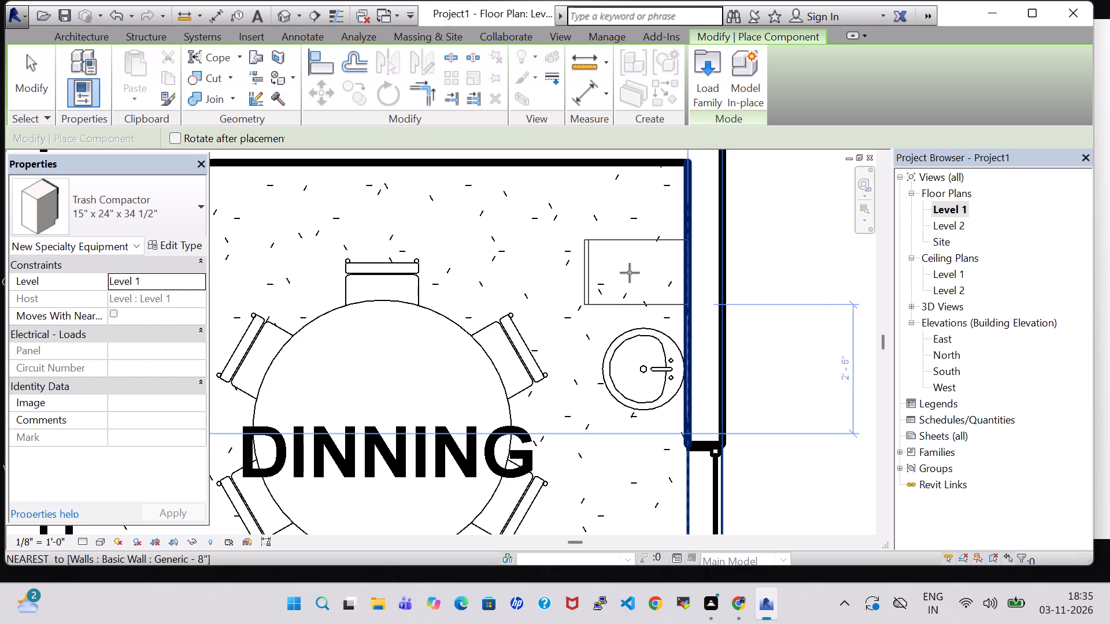
key("Escape")
key("Escape")
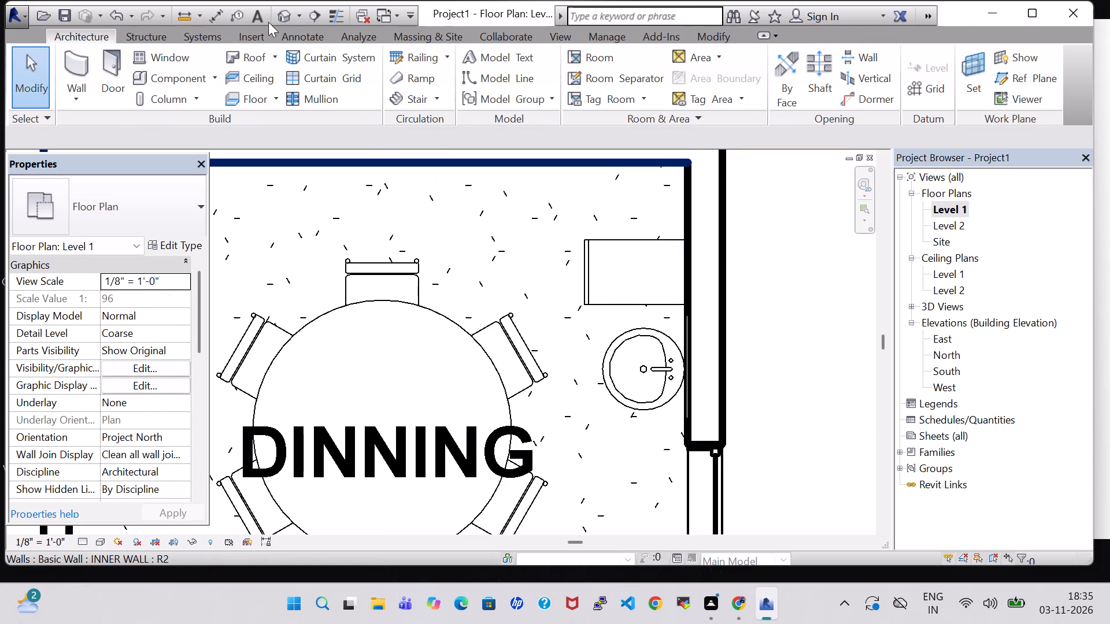
Examine the trash compactor beside the sink and the rest of the dining room in the 3D view.
left_click(280, 20)
scroll(657, 351, "down", 1)
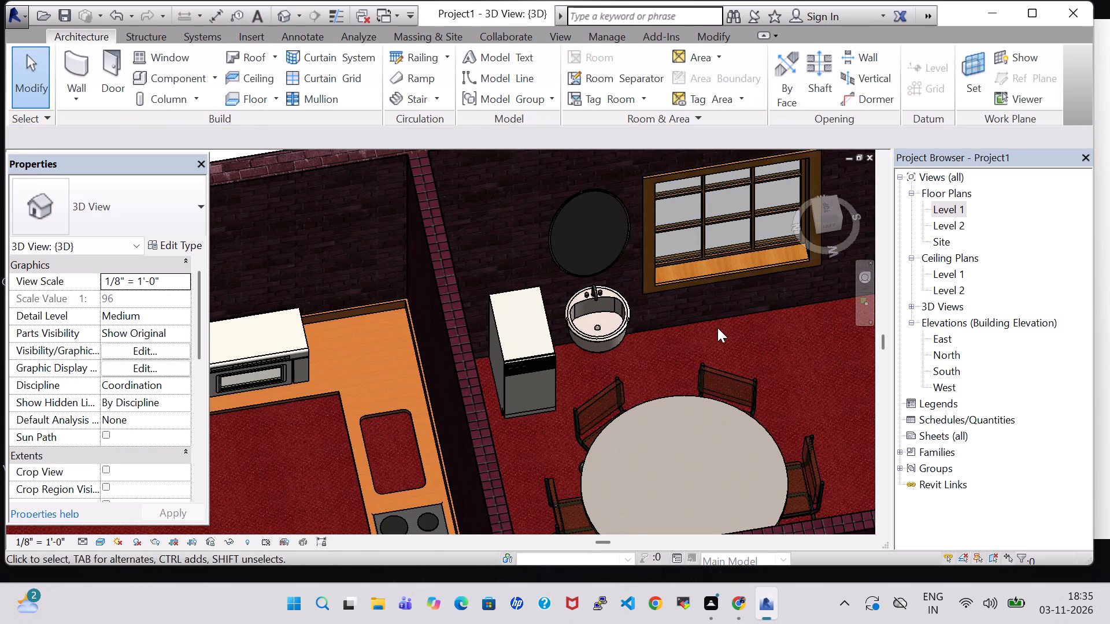
middle_click_drag(717, 328, 675, 344, "shift")
scroll(675, 344, "down", 3)
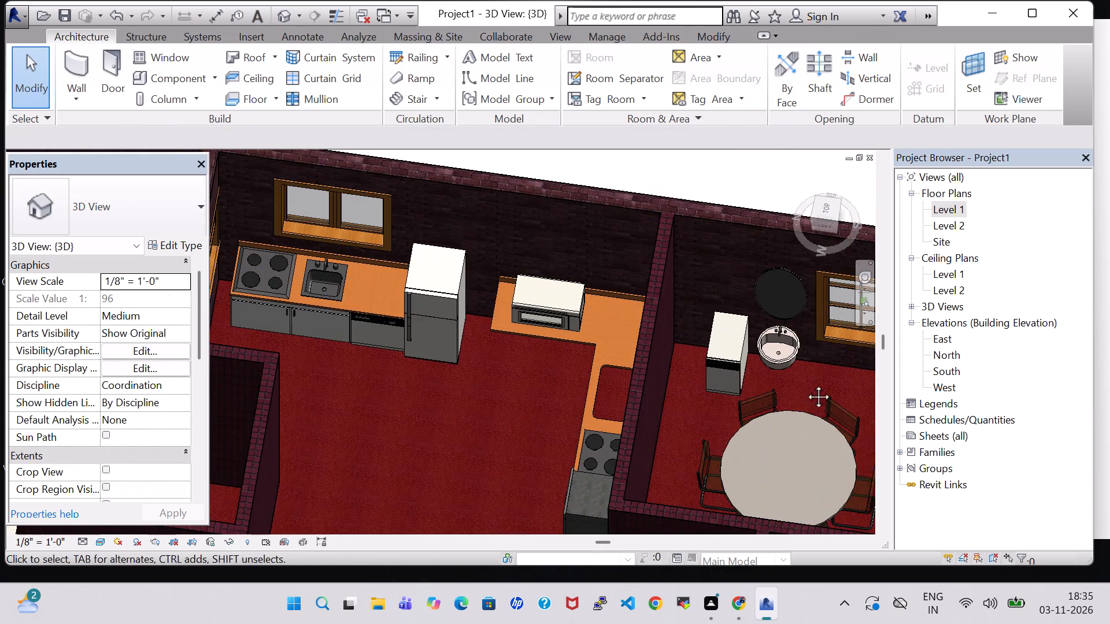
middle_click_drag(806, 384, 805, 365, "shift")
middle_click_drag(808, 378, 379, 255)
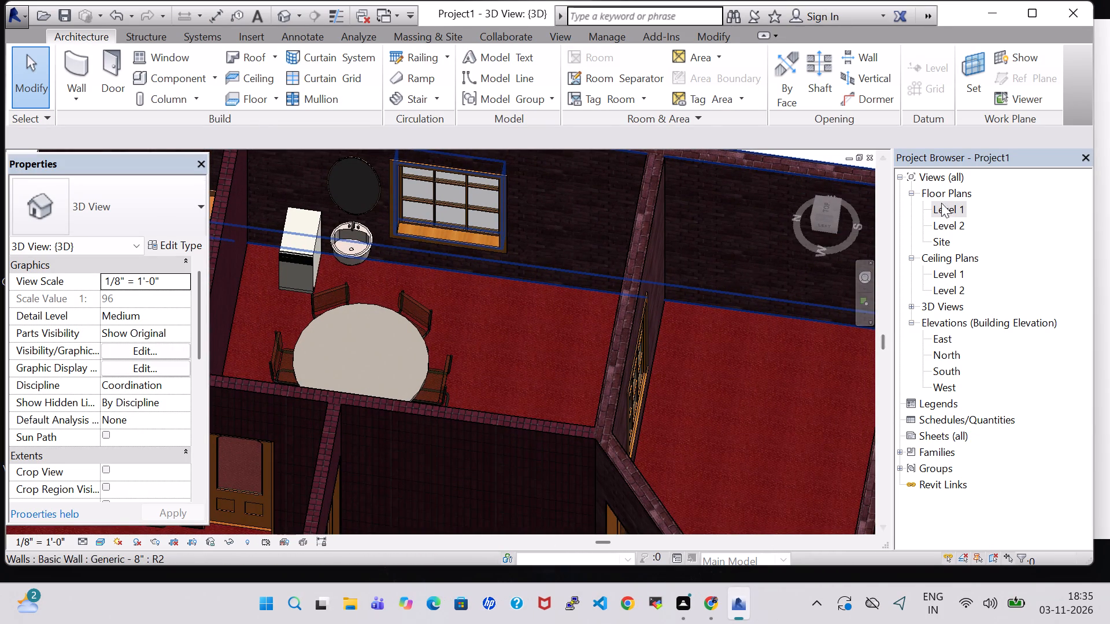
Back in the Level 1 floor plan, load the Sofa-Corbu family from the Seating folder of the Furniture library.
double_click(950, 211)
scroll(637, 315, "down", 5)
middle_click_drag(739, 383, 743, 270)
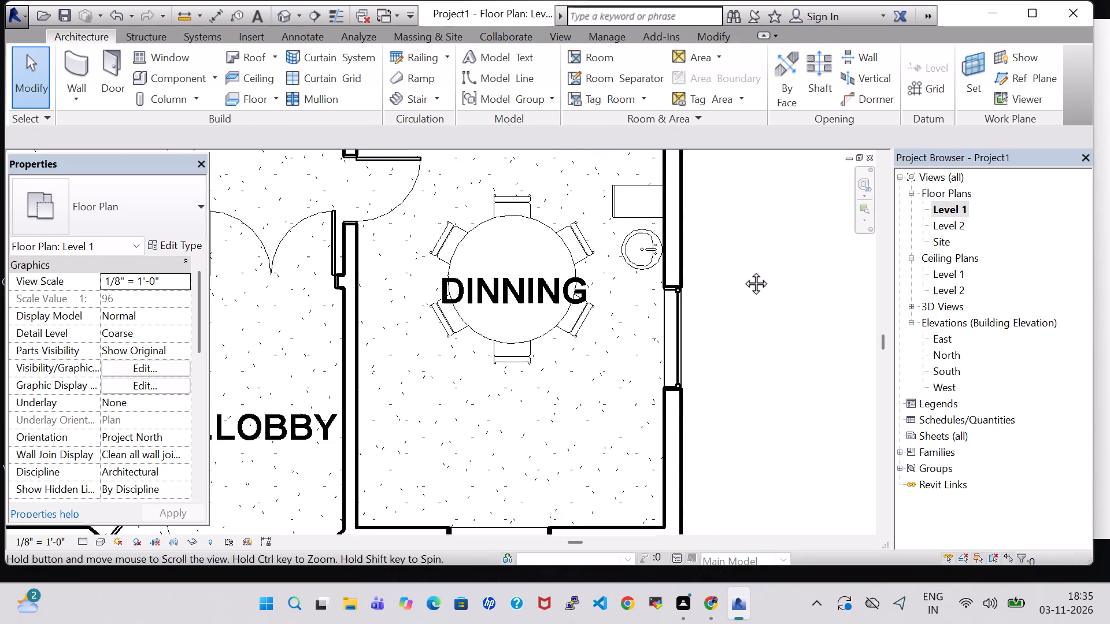
middle_click_drag(743, 270, 746, 253)
scroll(742, 274, "down", 1)
left_click(179, 82)
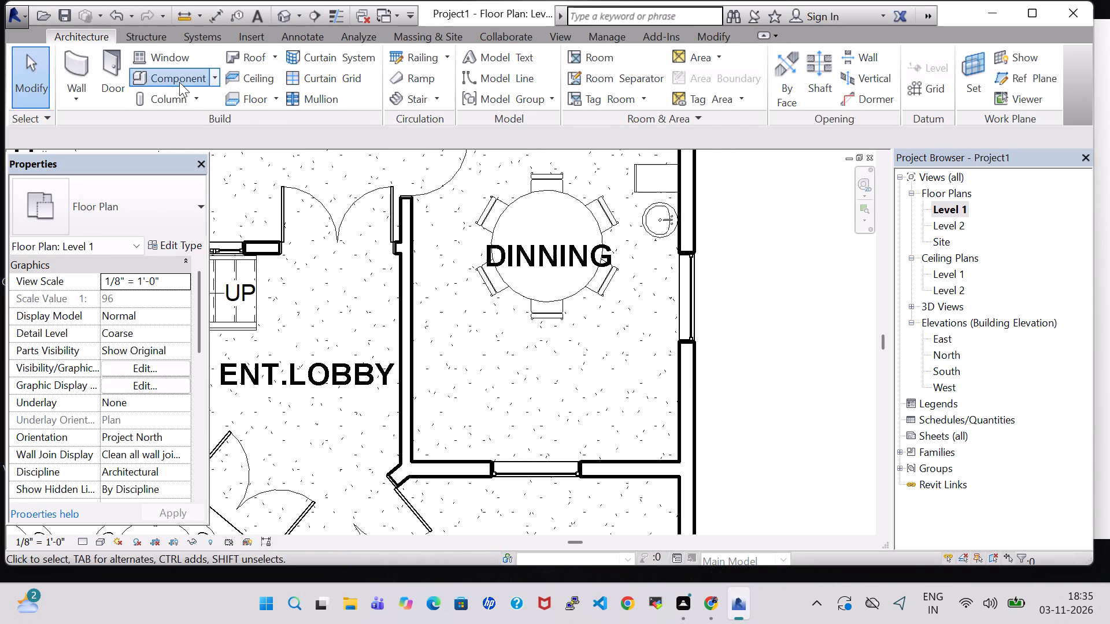
left_click(715, 83)
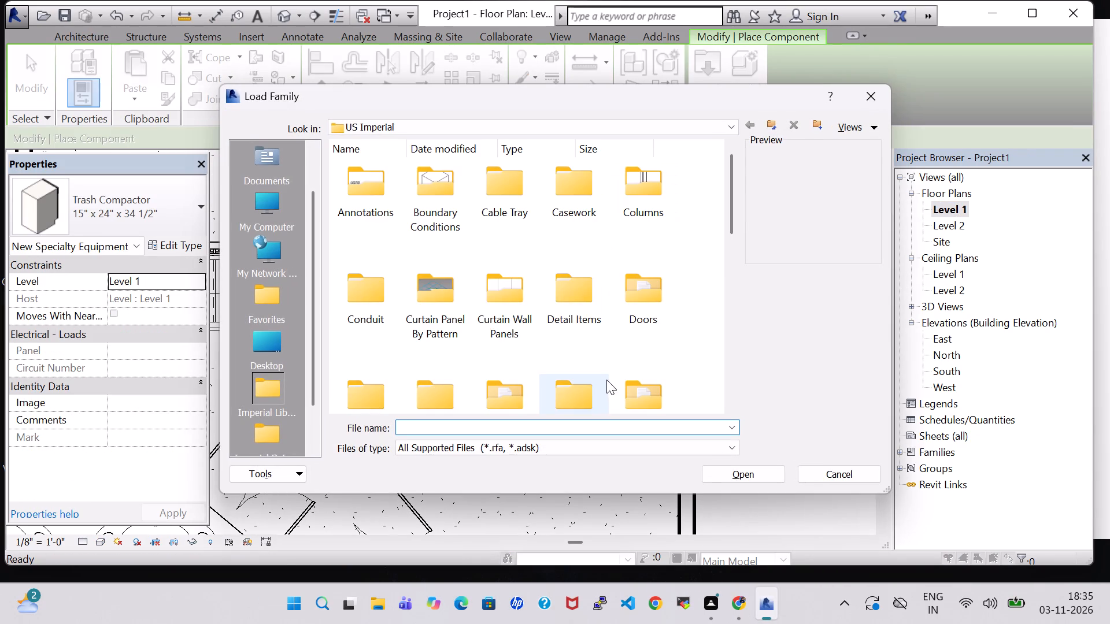
scroll(607, 378, "down", 1)
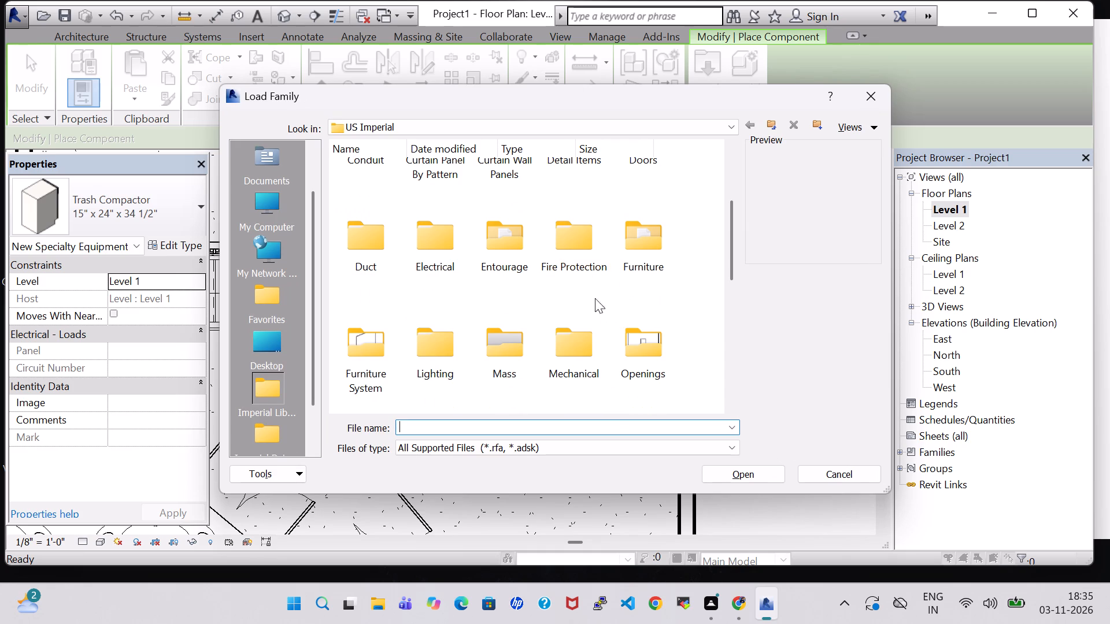
scroll(451, 264, "up", 1)
scroll(584, 281, "down", 2)
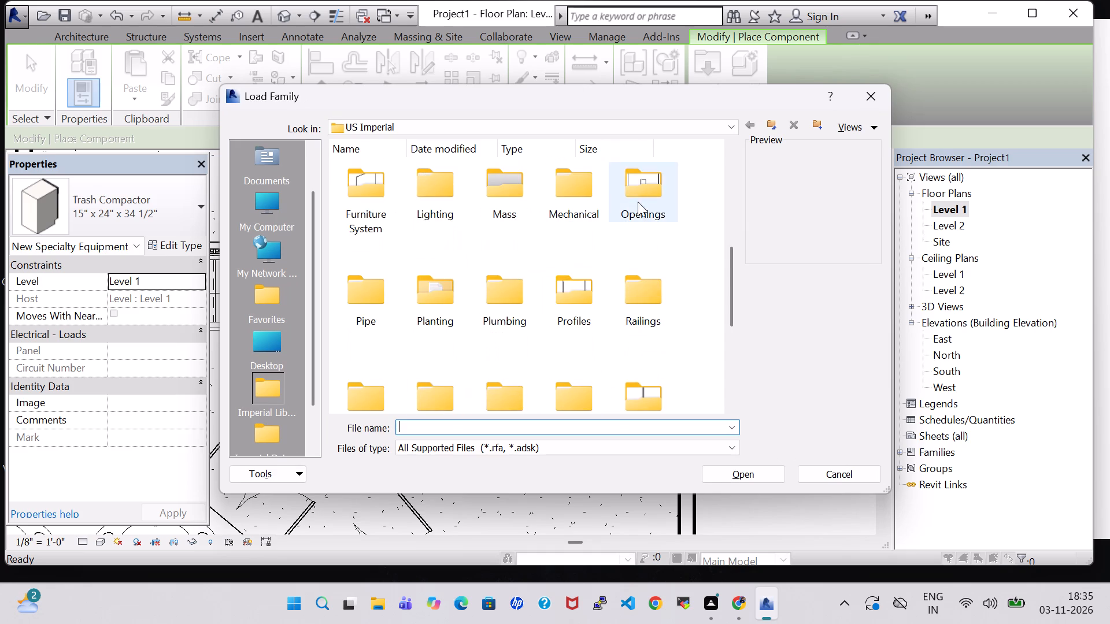
scroll(639, 197, "up", 1)
double_click(643, 238)
double_click(501, 188)
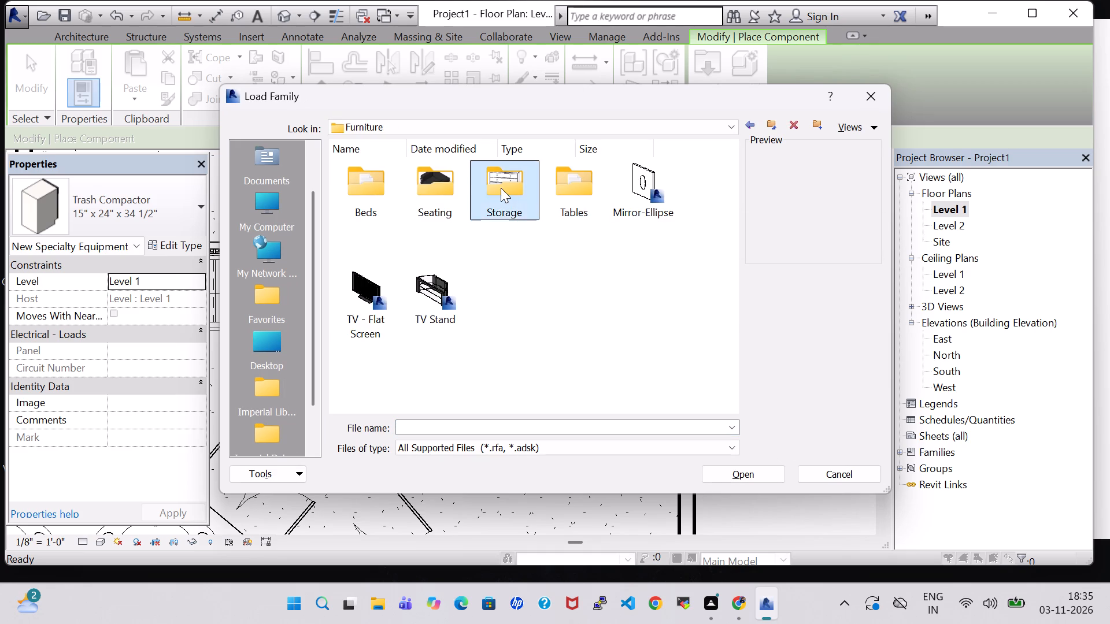
left_click(754, 125)
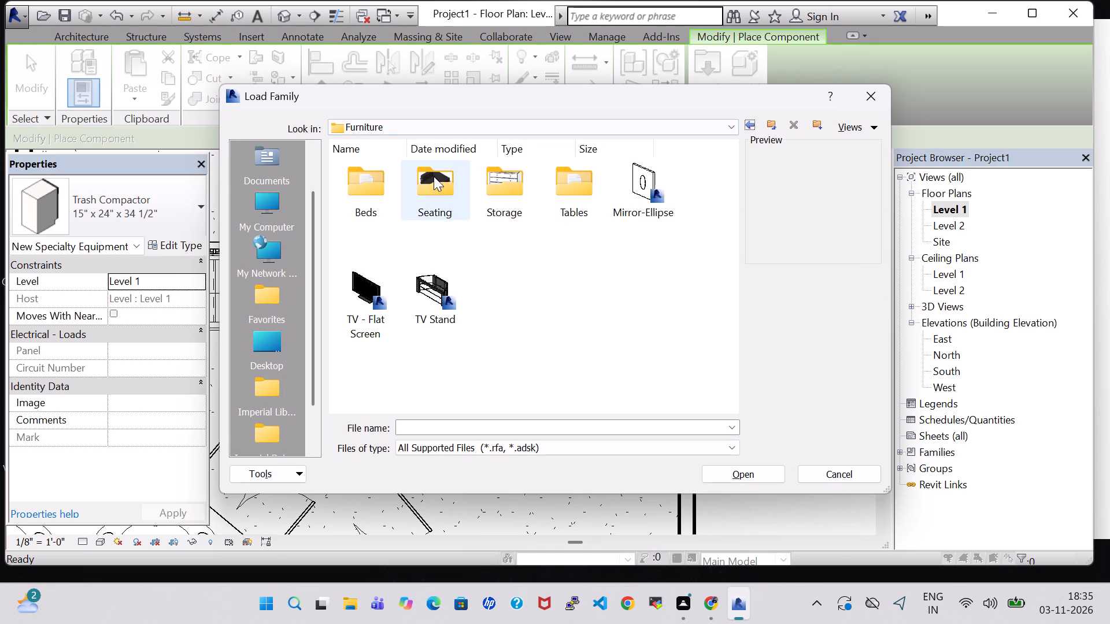
double_click(430, 180)
left_click(513, 395)
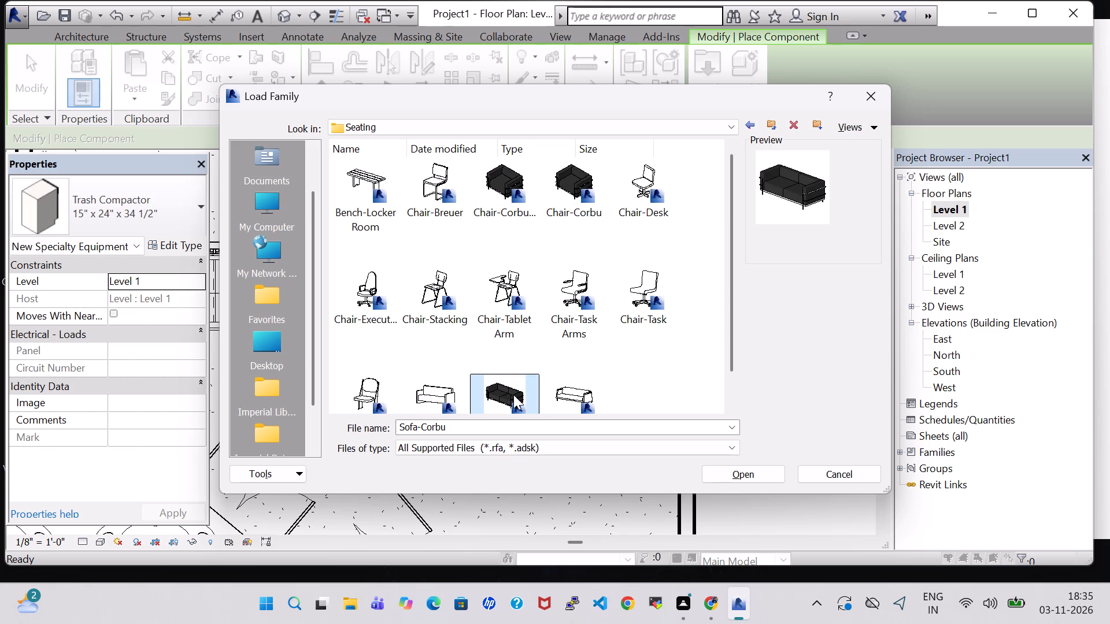
left_click(724, 478)
Place a Sofa-Corbu in the dining room's southeast corner, with its back along the east wall.
key("space")
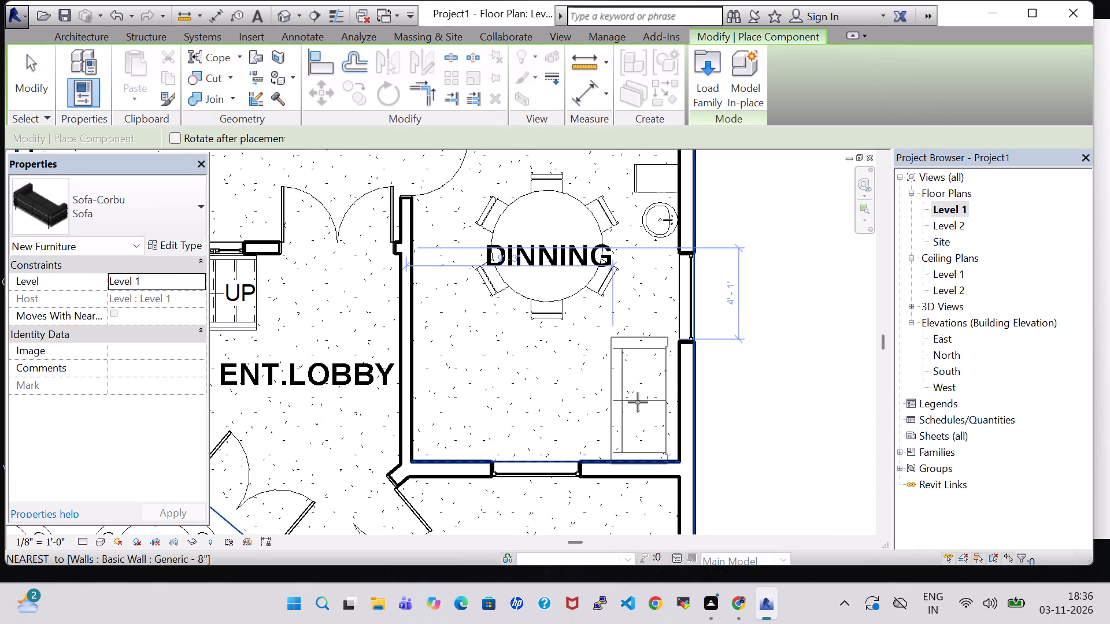
key("space")
key("space")
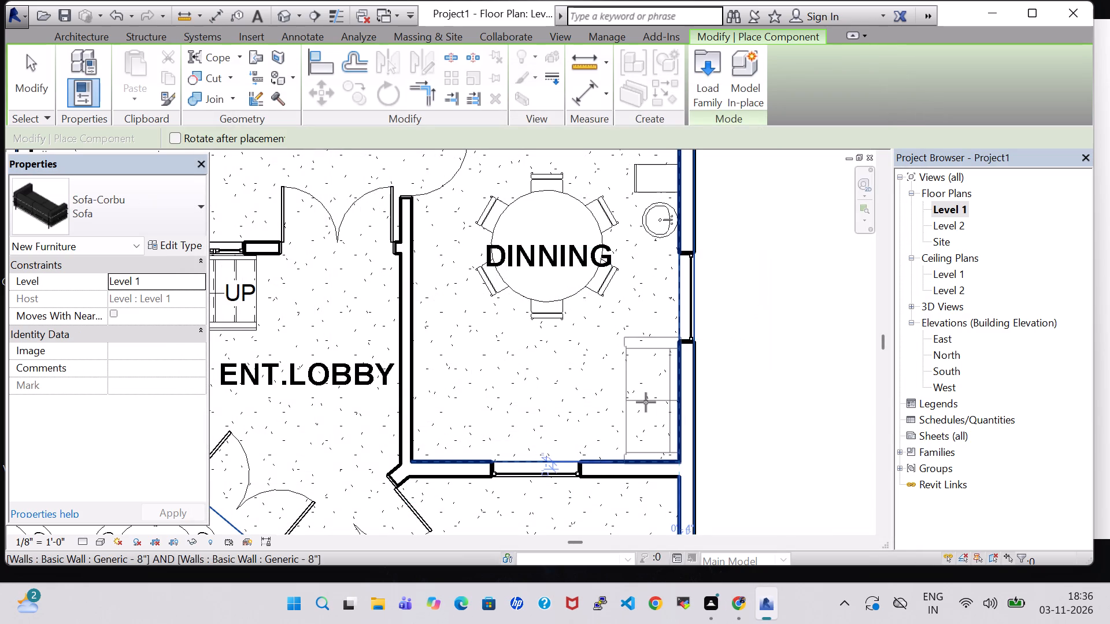
left_click(643, 402)
Place a second Sofa-Corbu along the dining room's south wall, in front of the window with its back to it.
key("space")
key("space")
key("space")
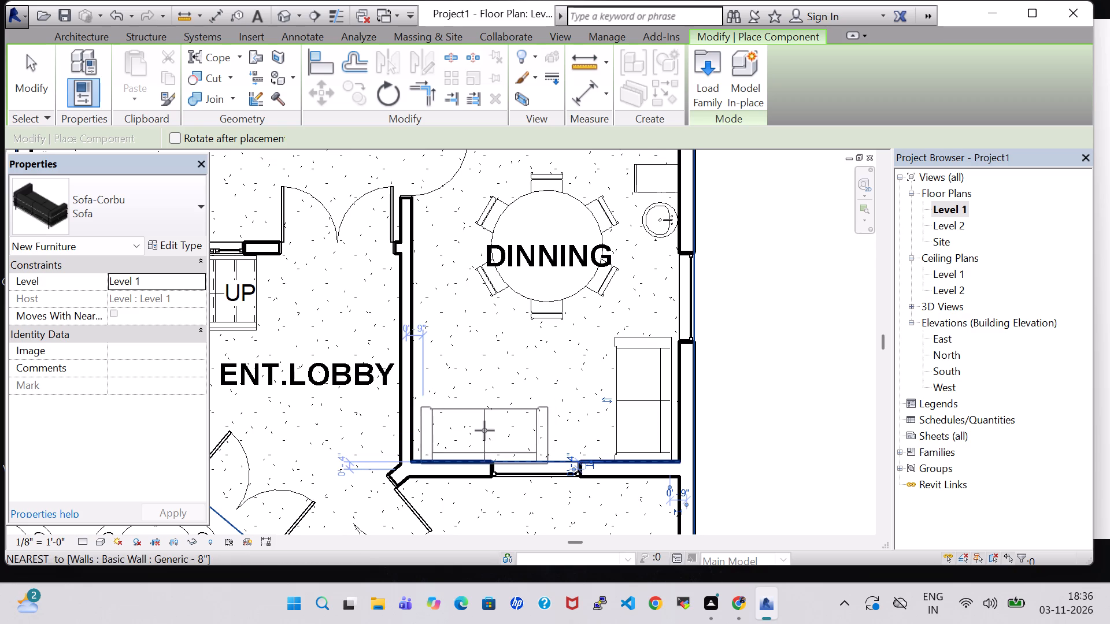
left_click(515, 429)
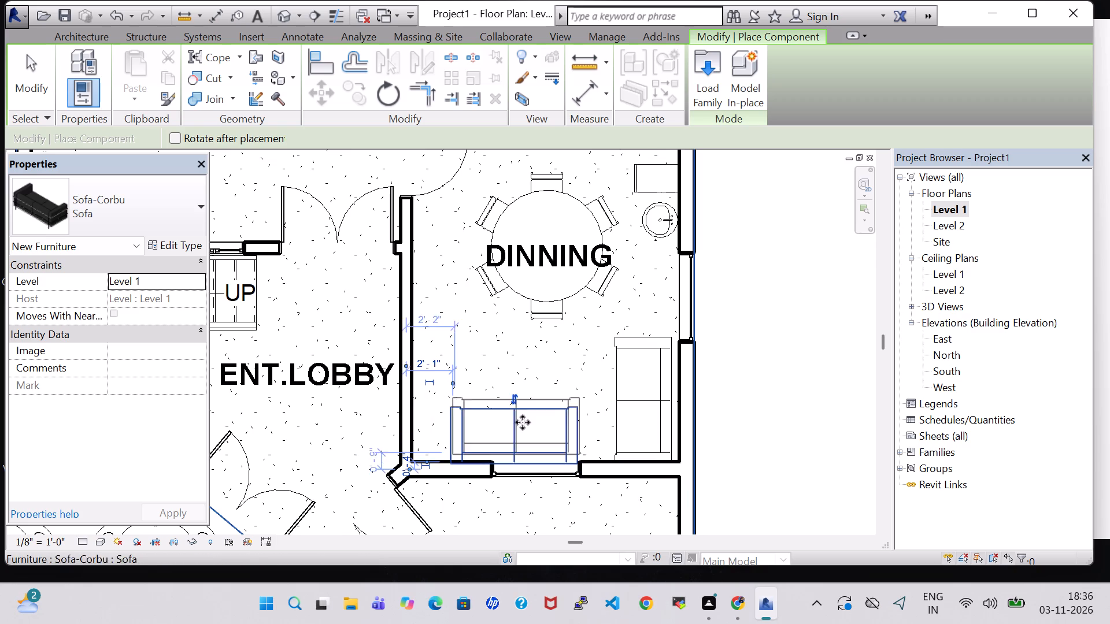
key("Escape")
key("Escape")
Nudge the south-wall sofa slightly north and east, to about 2' 9" from the dining room's west wall.
left_click(554, 426)
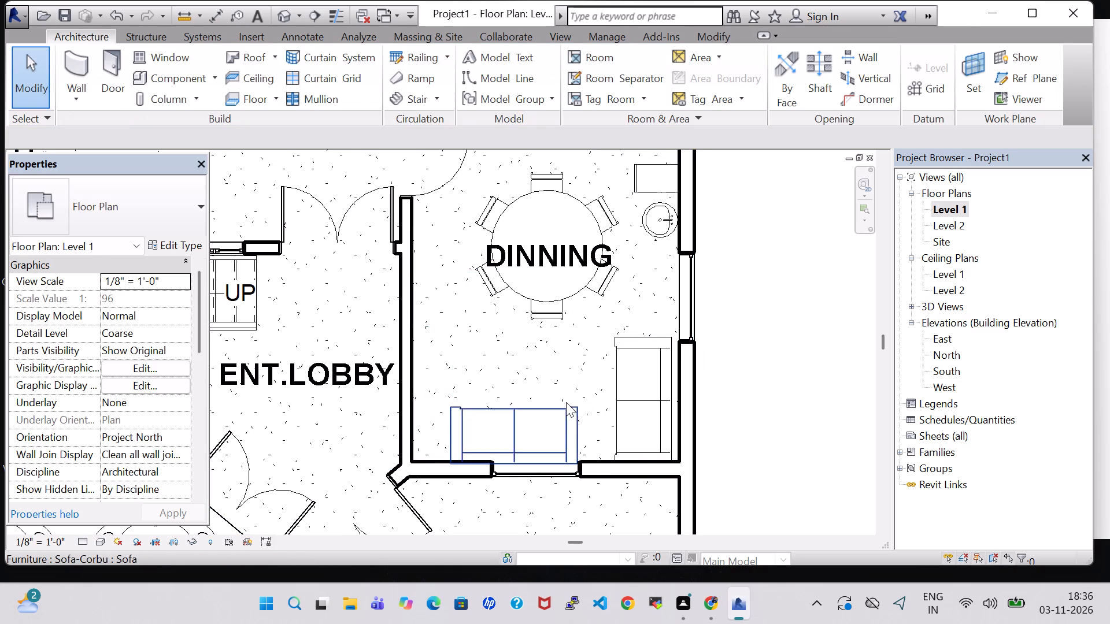
left_click(566, 402)
key("Up")
key("Right")
key("Right")
key("Right")
key("Right")
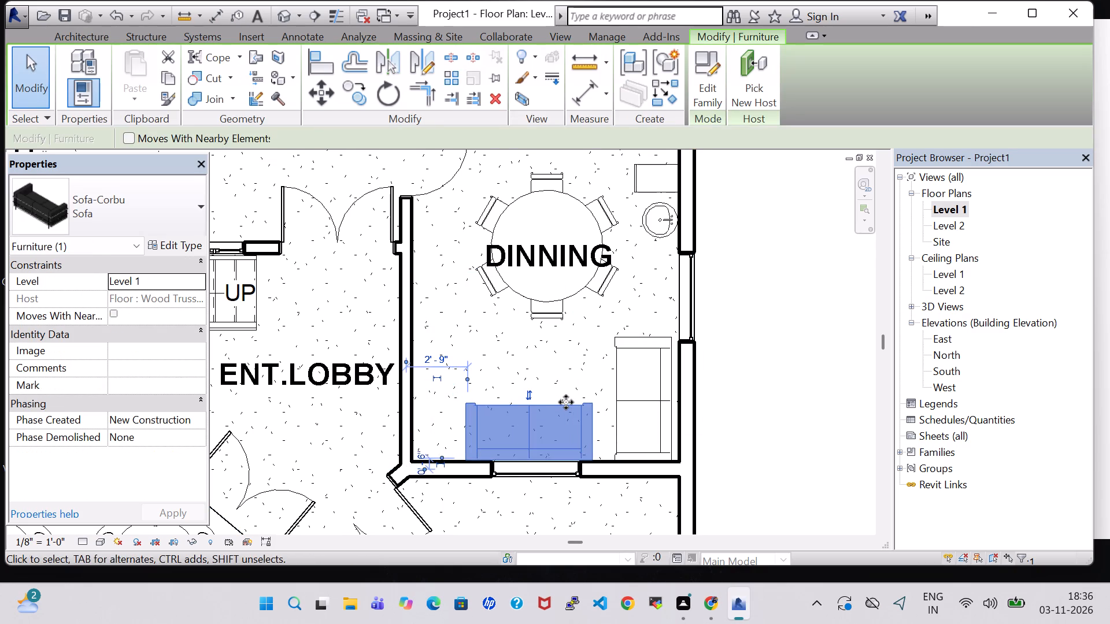
Nudge the east-wall sofa north to about 1' 8" from the dining room's south wall.
left_click(669, 340)
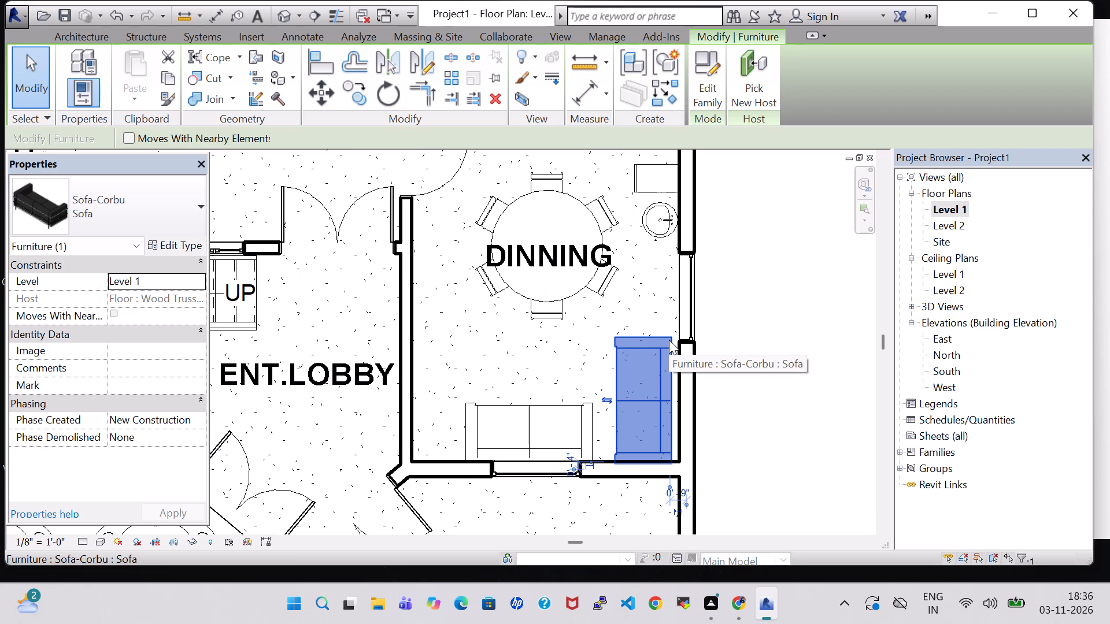
key("Up")
key("Up")
key("Up")
key("Up")
key("Up")
key("Up")
key("Right")
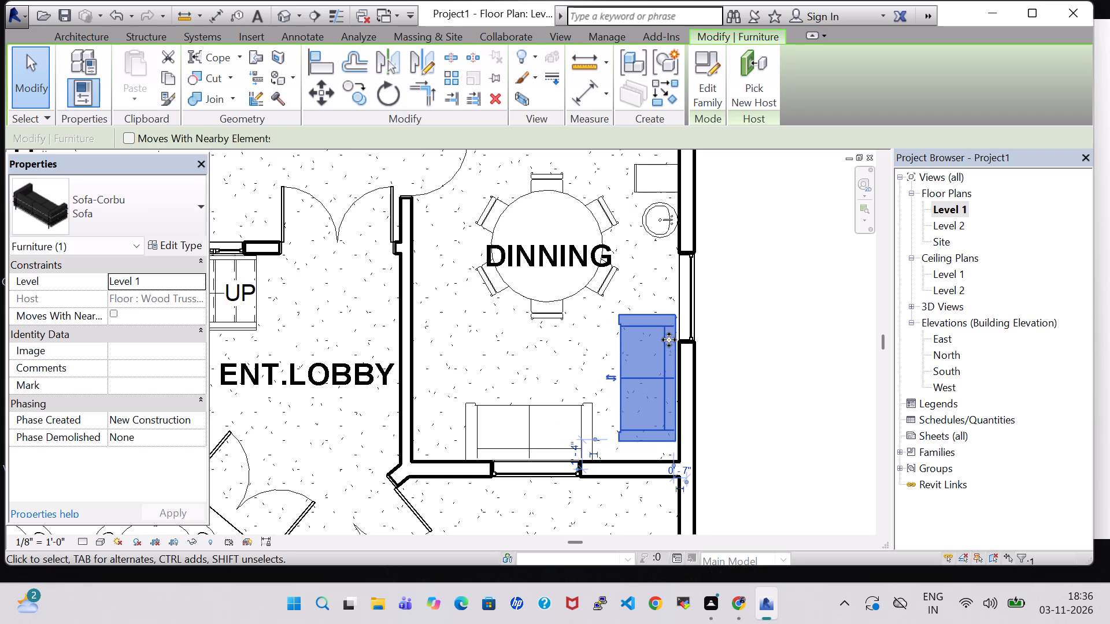
key("Up")
key("Up")
key("Left")
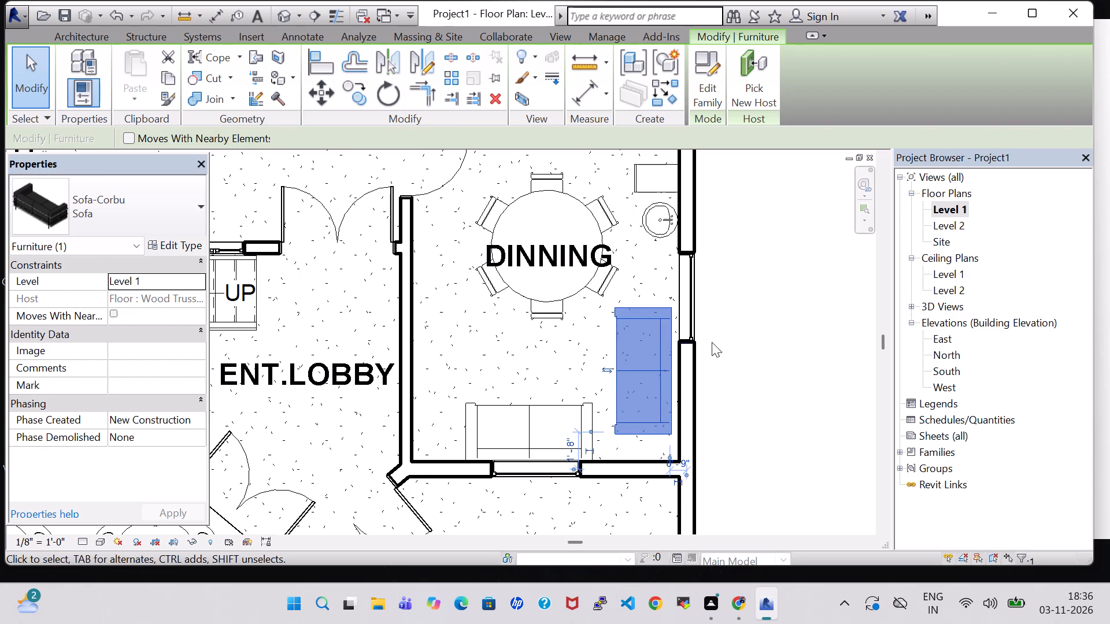
left_click(726, 354)
Load the Table-Dining family and place a 30" x 84" x 22" table in the dining room, just north of the south-wall sofa.
left_click(164, 78)
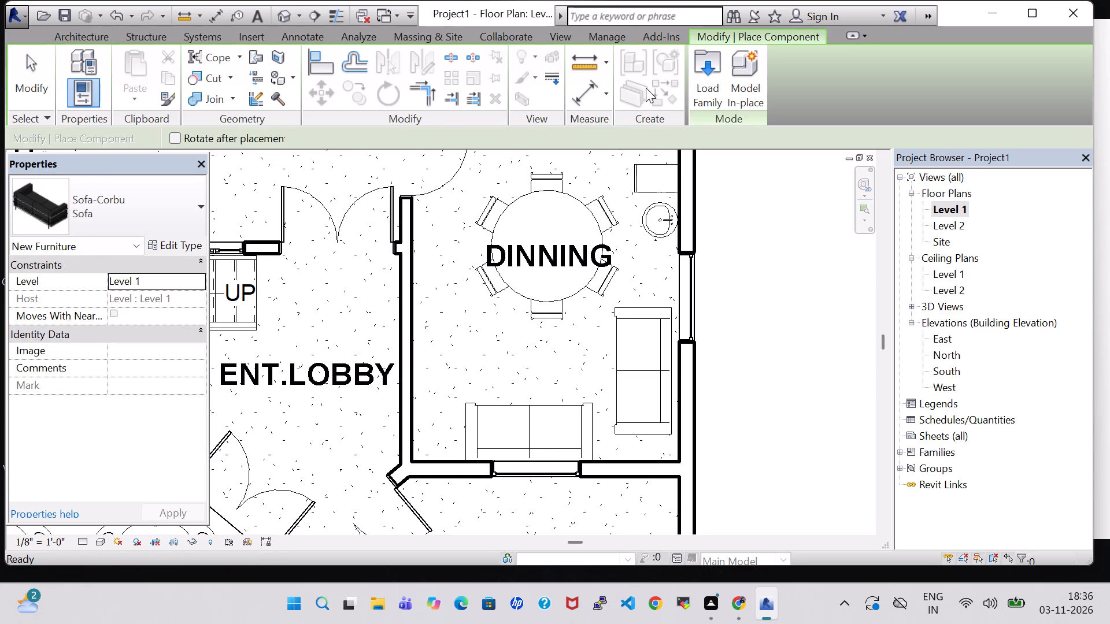
left_click(706, 79)
scroll(666, 255, "down", 1)
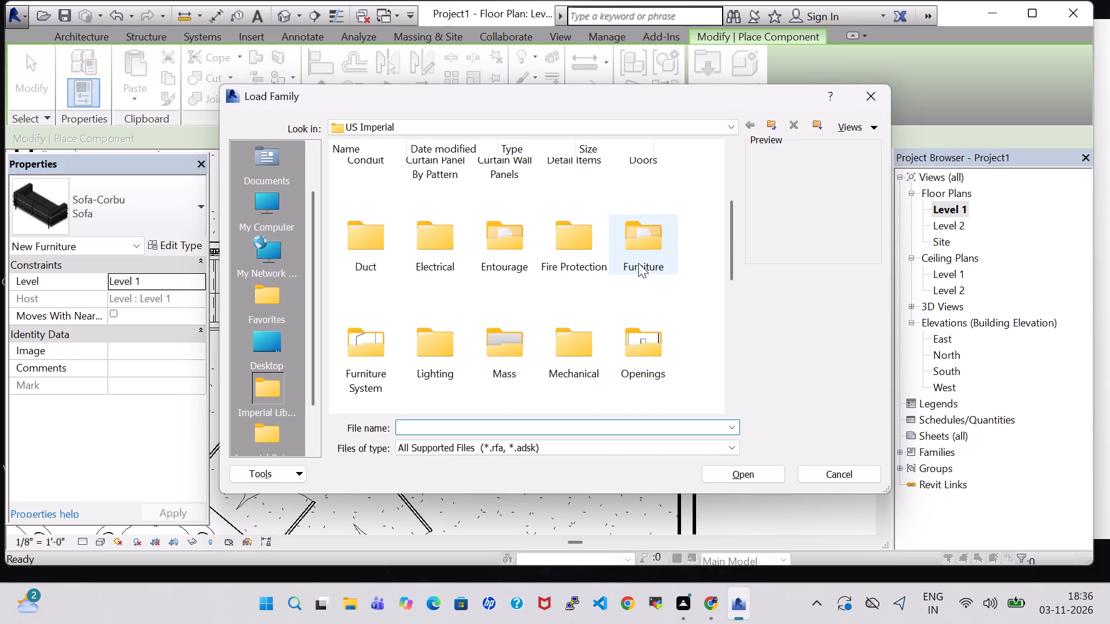
double_click(638, 263)
double_click(564, 194)
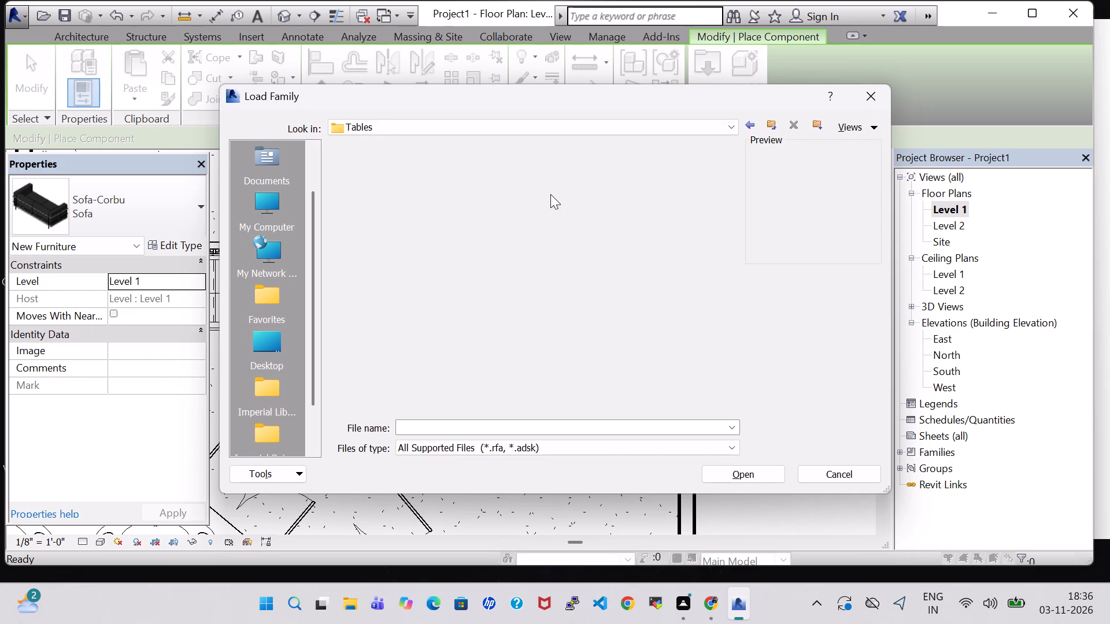
left_click(452, 198)
left_click(341, 299)
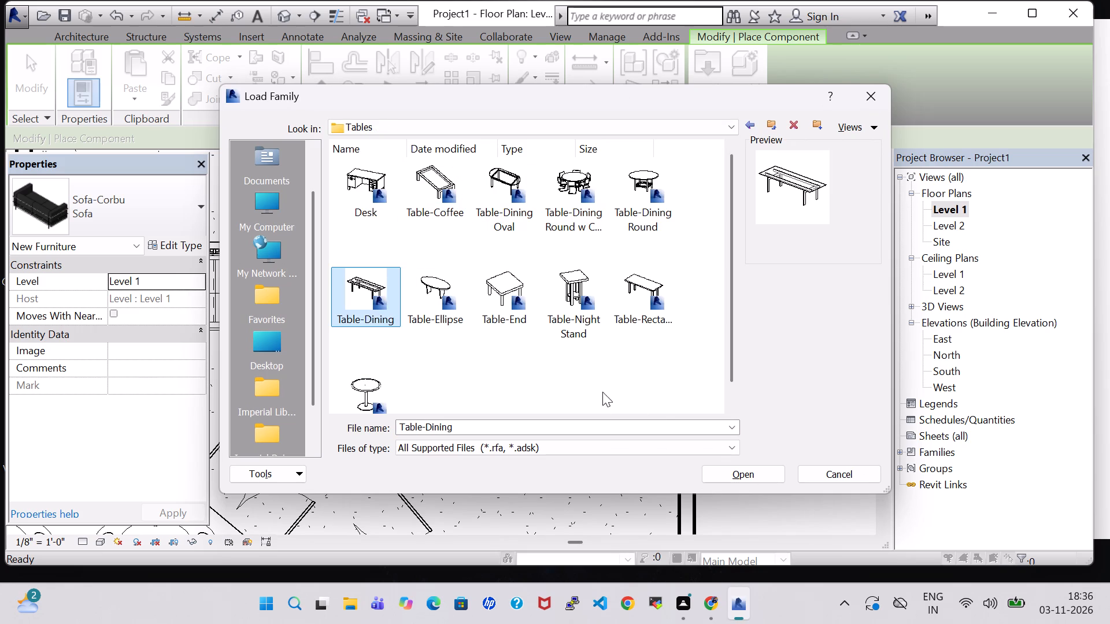
left_click(772, 479)
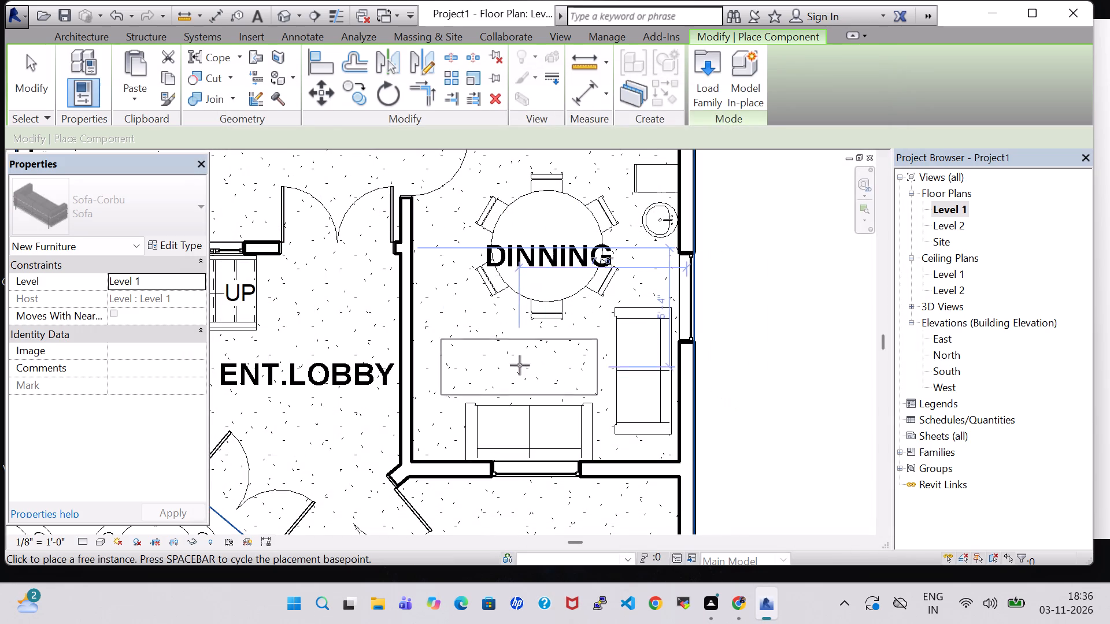
left_click(520, 362)
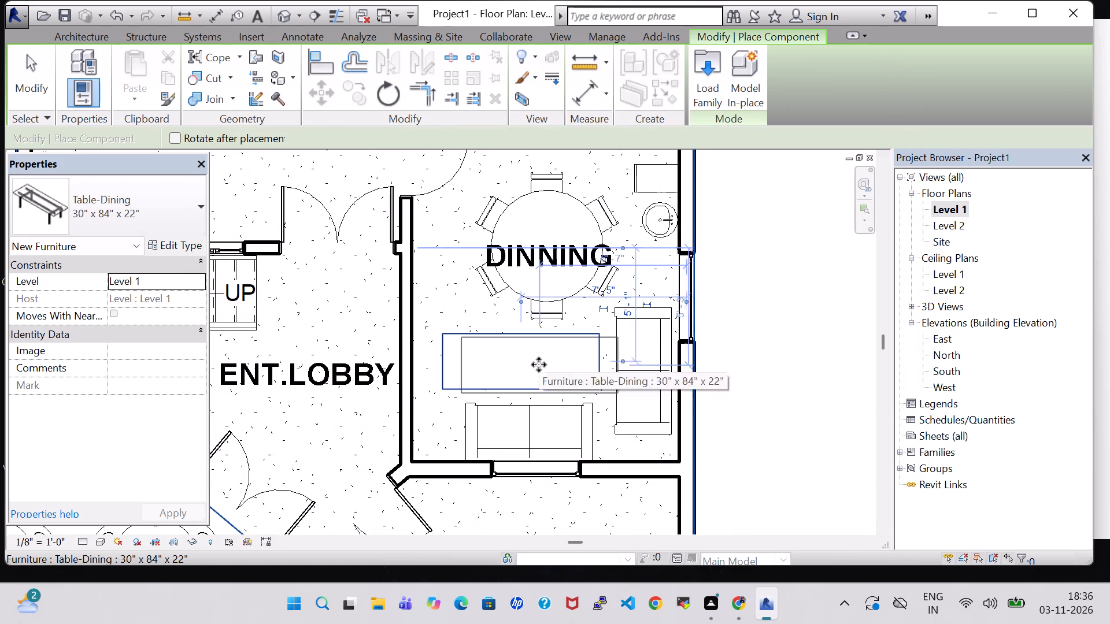
key("Escape")
key("Escape")
Set the Table-Dining type's length to 5' 0".
left_click(521, 384)
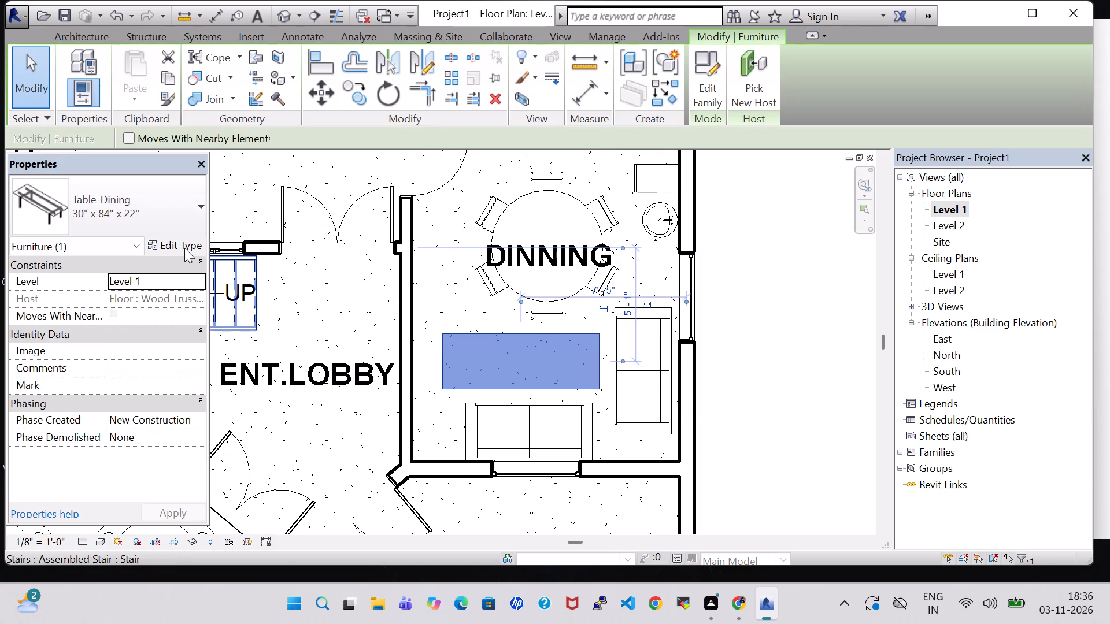
left_click(184, 248)
left_click(389, 312)
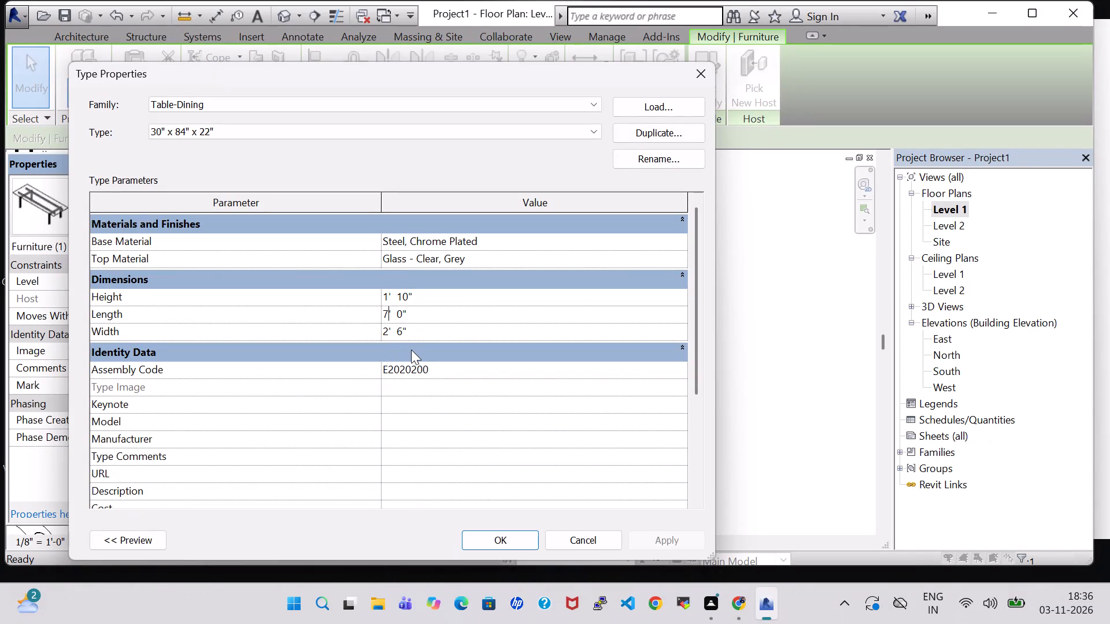
key("BackSpace")
key("5")
key("Return")
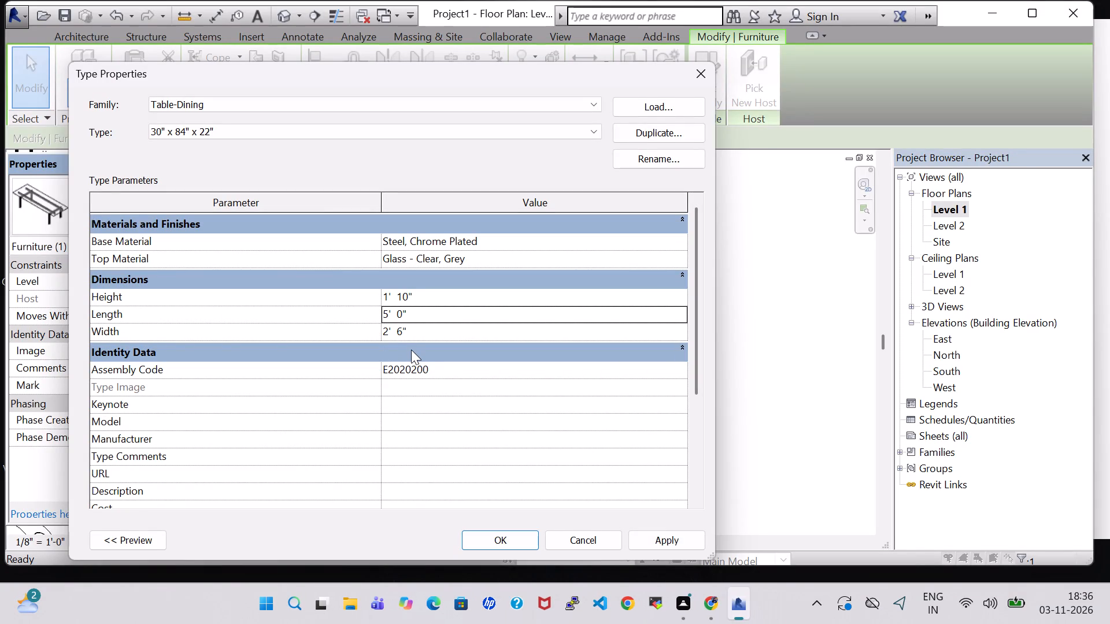
left_click(679, 540)
left_click(513, 533)
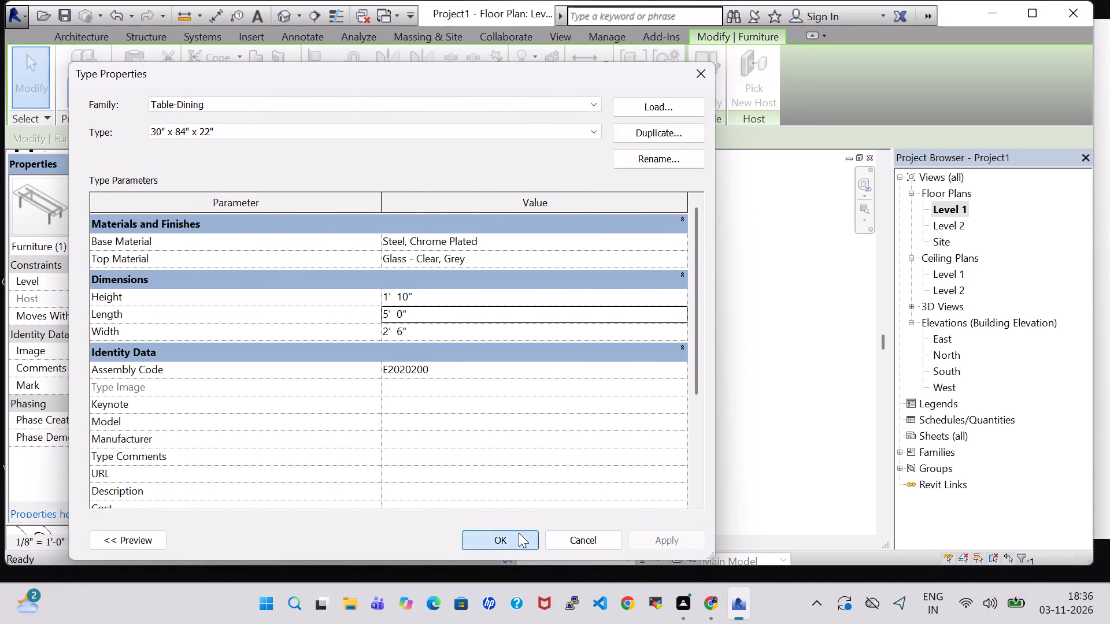
Nudge the rectangular table east and slightly south, its centre about 6' 9" from the dining room's east wall.
key("Right")
key("Right")
key("Right")
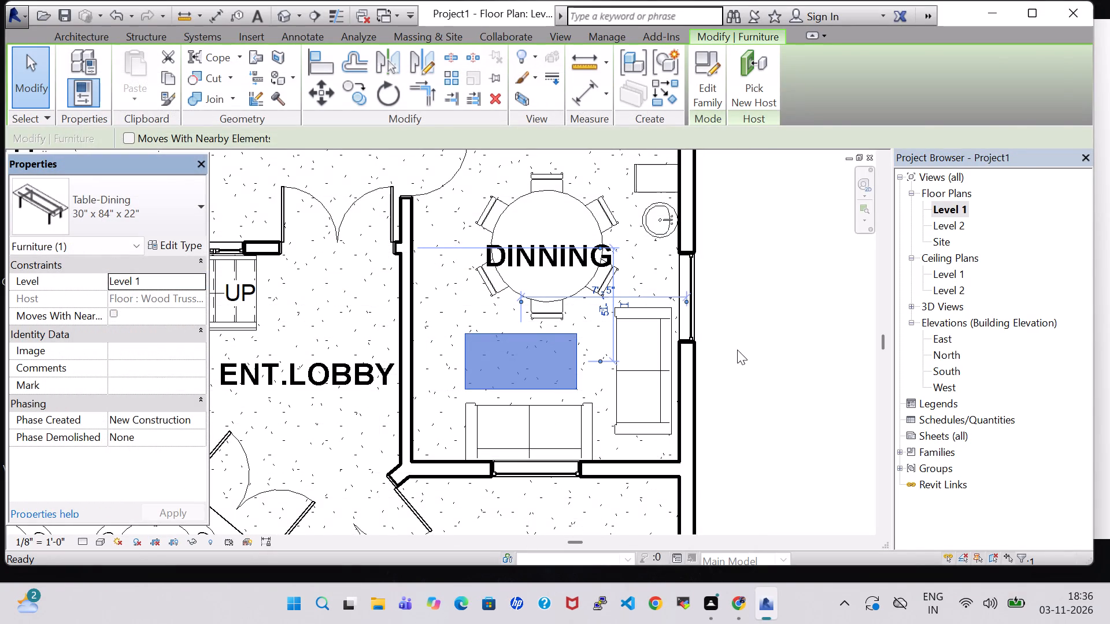
left_click(737, 350)
left_click(464, 335)
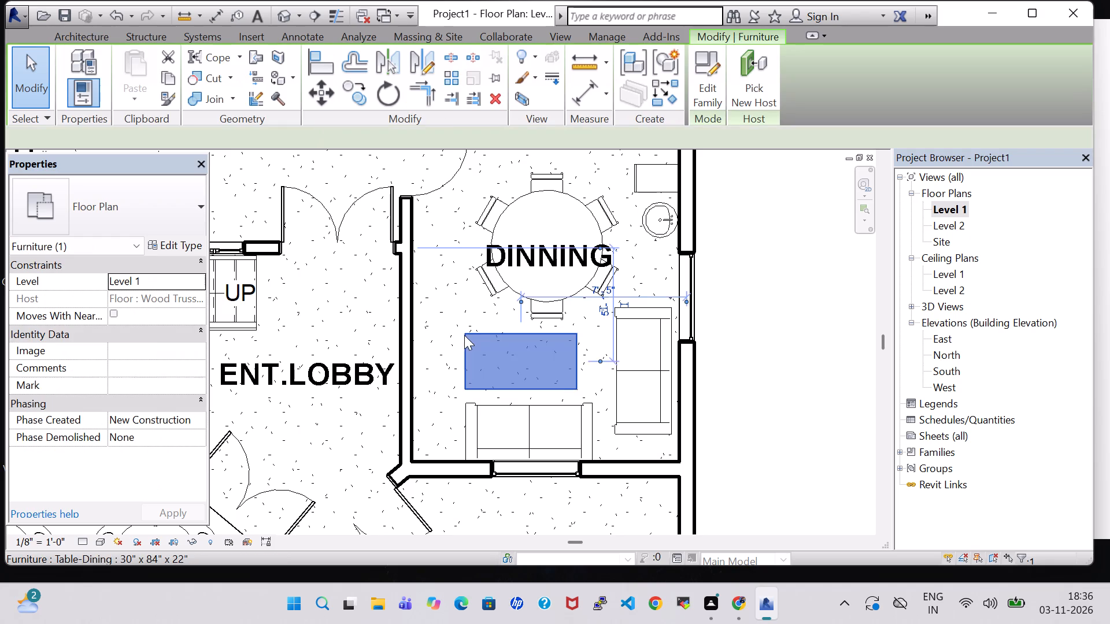
key("Right")
key("Right")
key("Down")
key("Right")
key("Right")
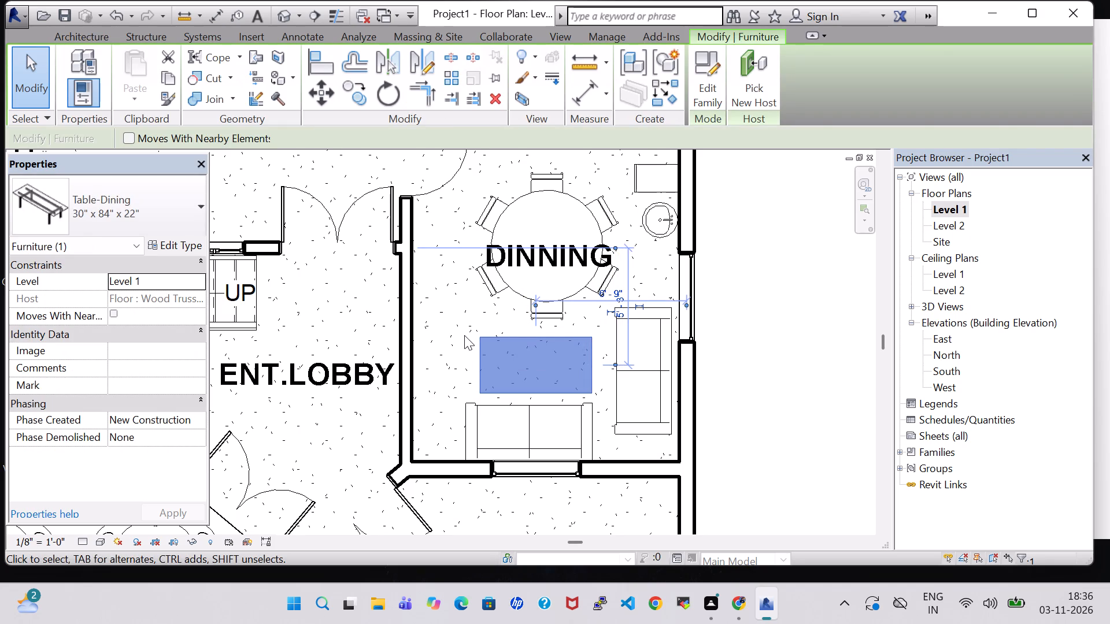
left_click(743, 337)
Delete the Sofa-Corbu along the dining room's east wall.
left_click(661, 341)
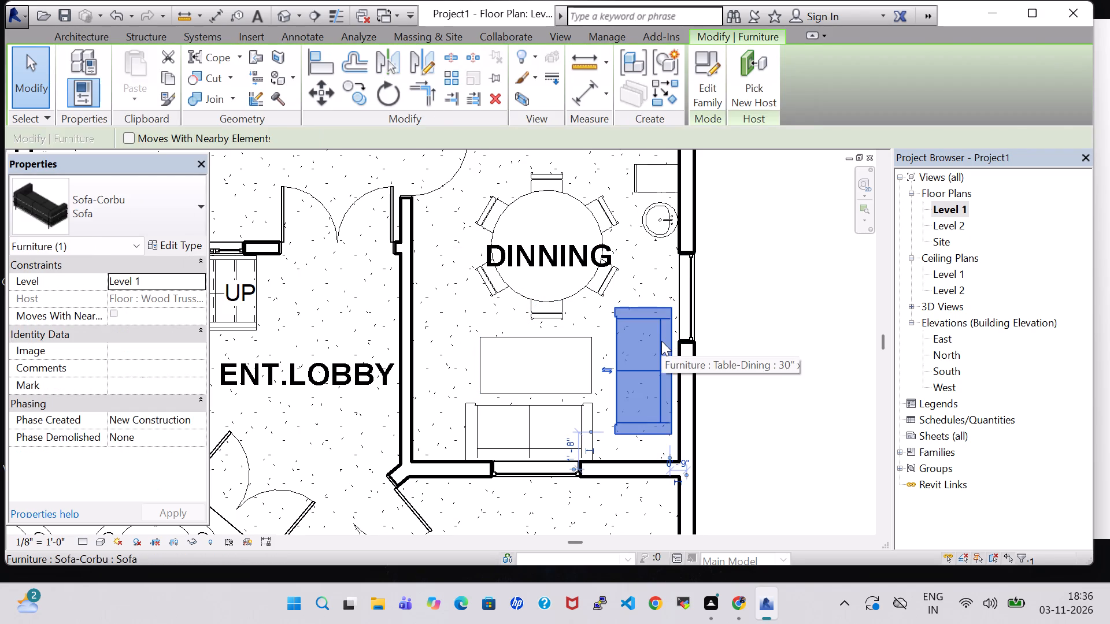
key("Delete")
Load the Chair-Corbu family from the Seating folder of the furniture library.
left_click(156, 79)
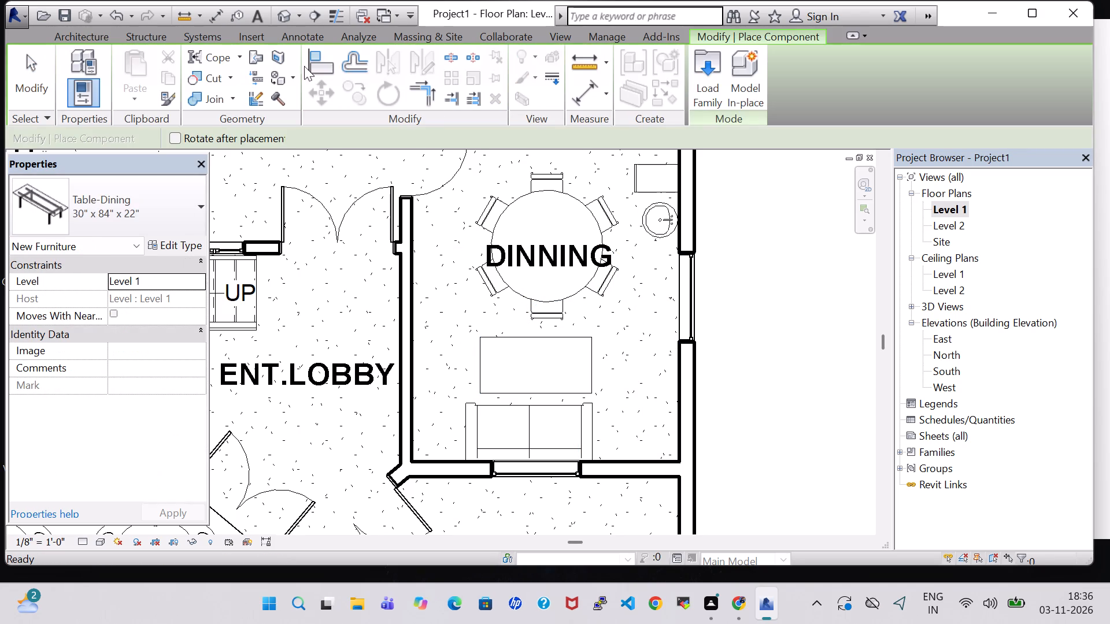
left_click(693, 95)
scroll(656, 326, "down", 1)
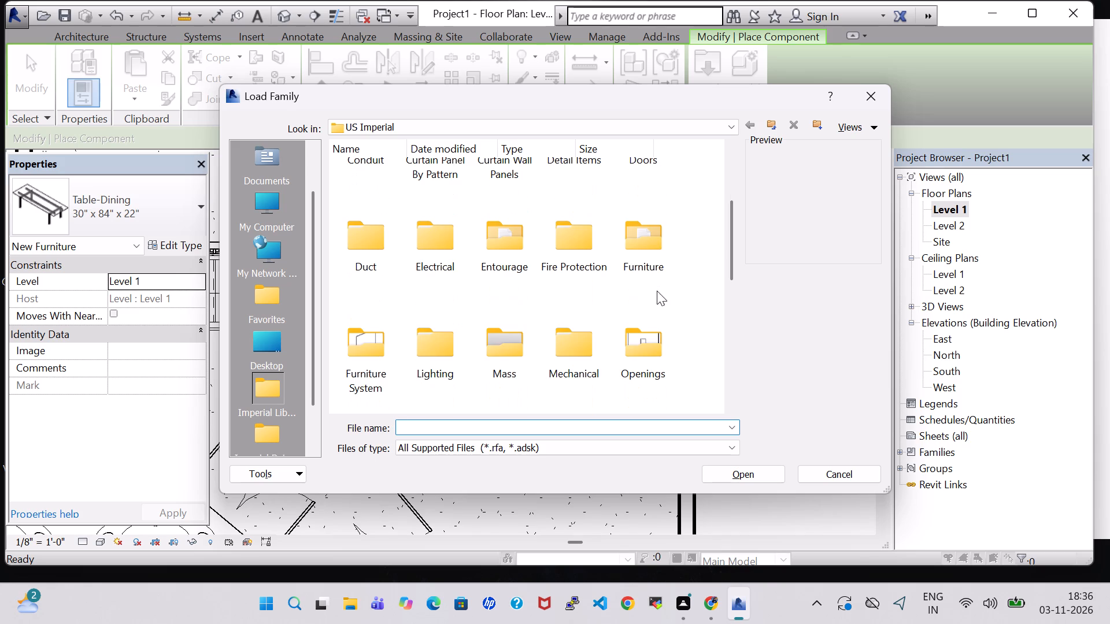
left_click(683, 255)
double_click(653, 246)
double_click(419, 197)
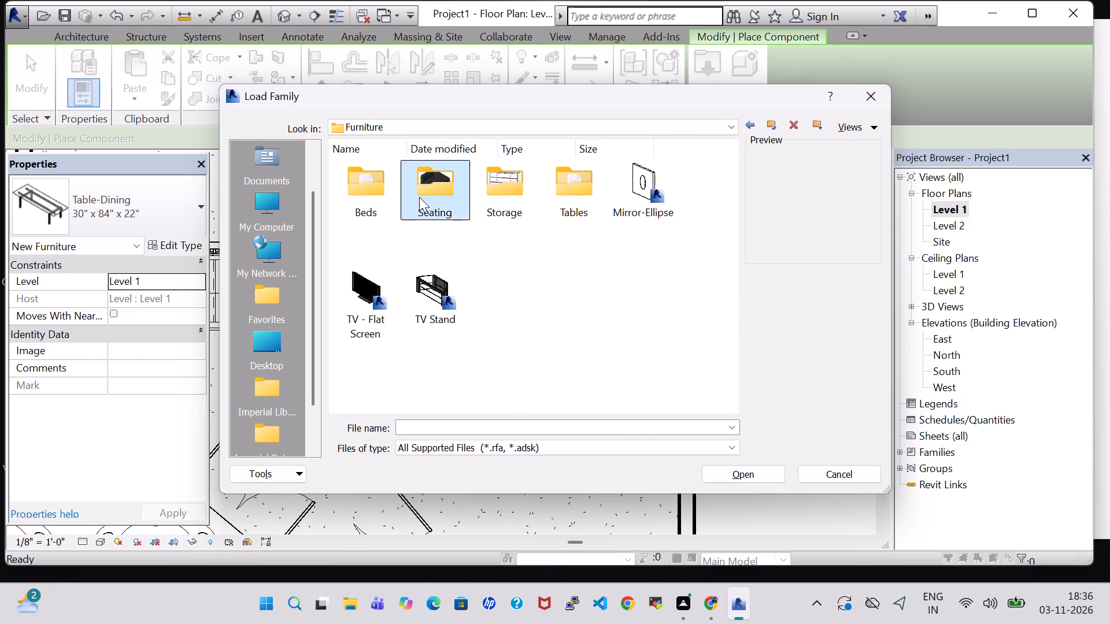
left_click(563, 176)
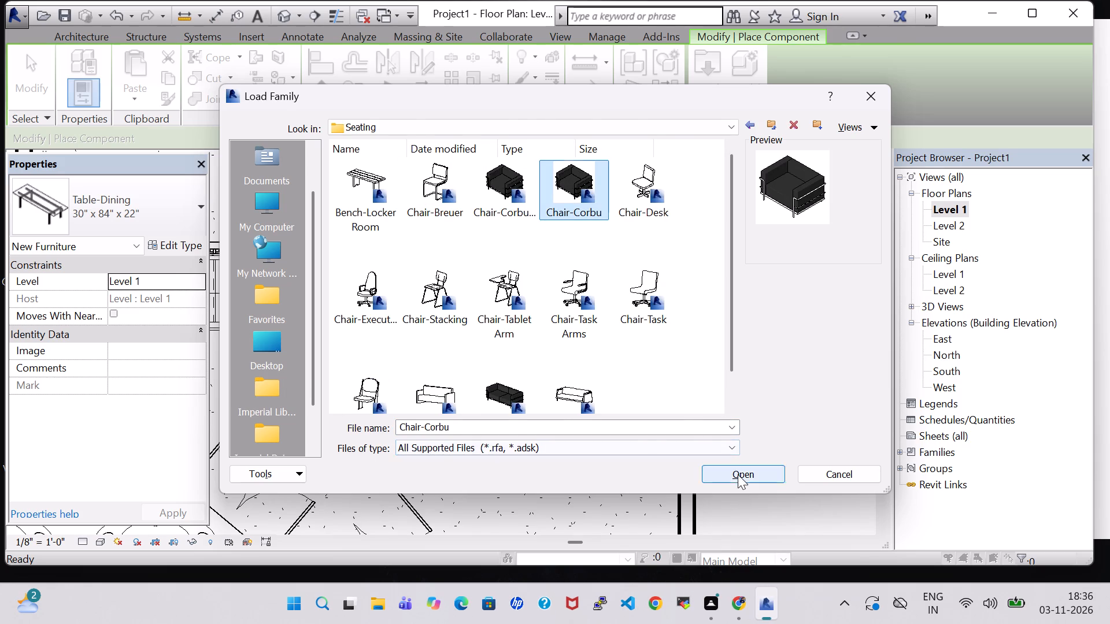
left_click(738, 474)
key("space")
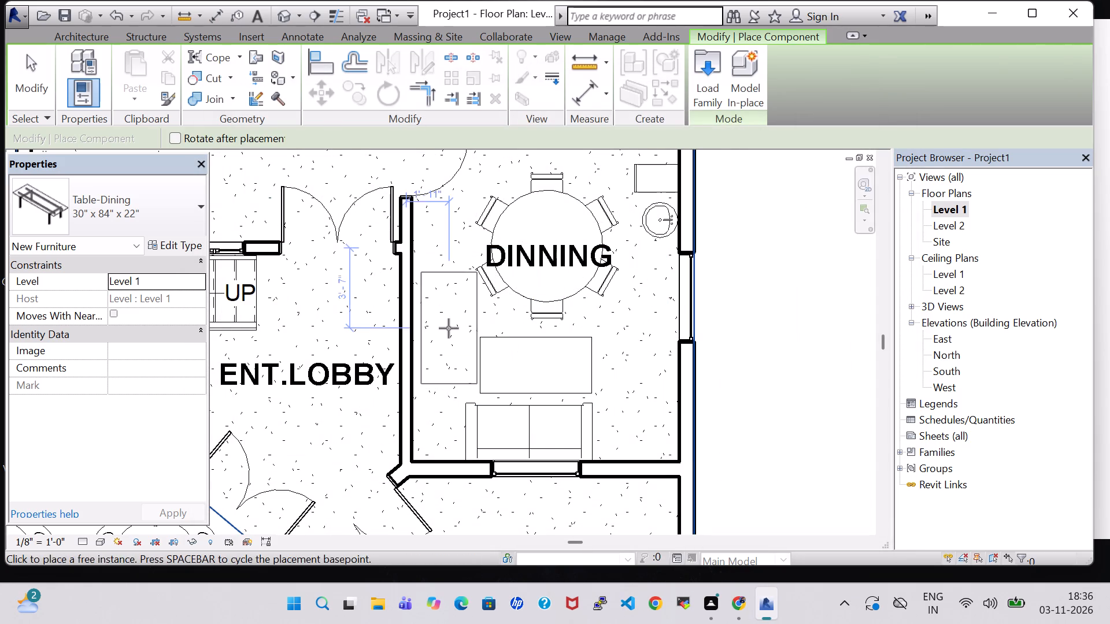
key("Escape")
key("Escape")
key("Escape")
Place a Chair-Corbu with its back along the dining room's east wall, about 3' 0" from the south wall.
left_click(153, 78)
left_click(113, 209)
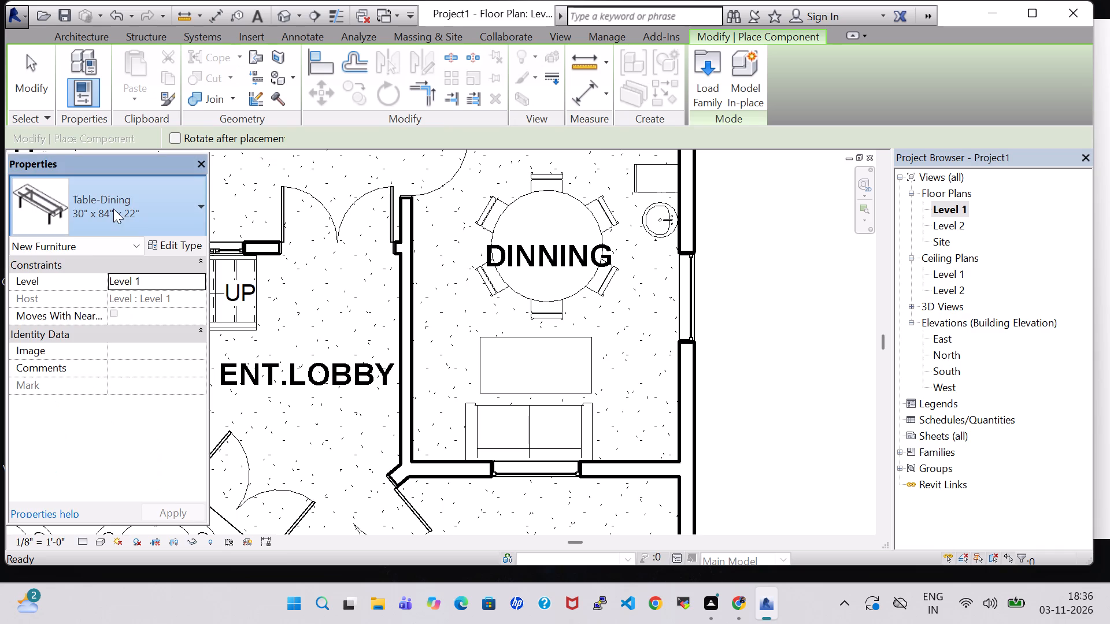
type("ch")
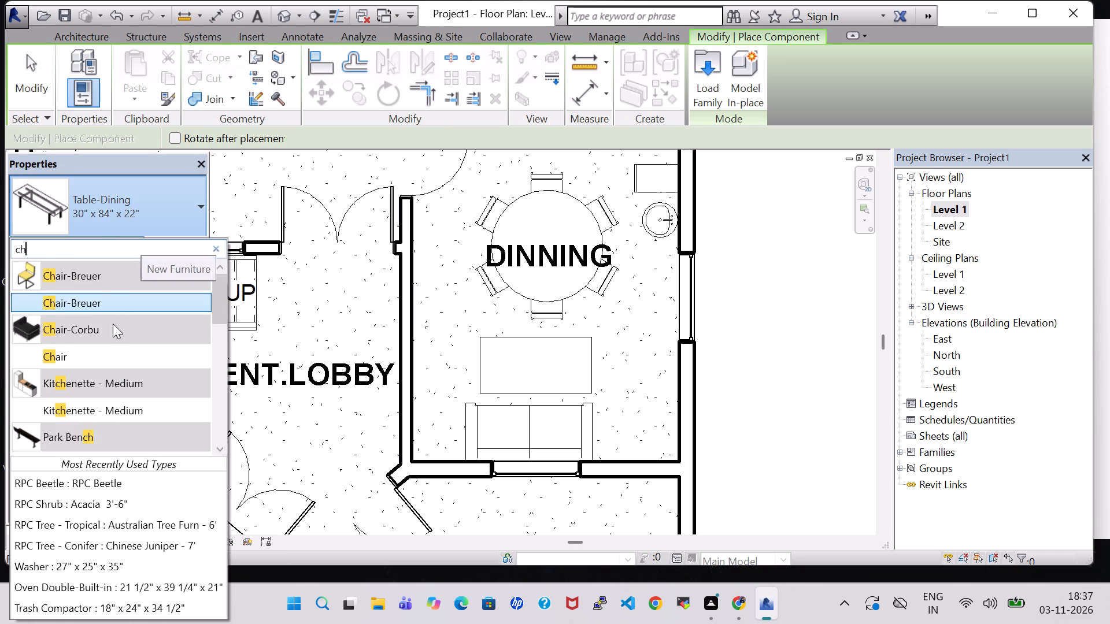
left_click(101, 359)
key("space")
key("space")
key("space")
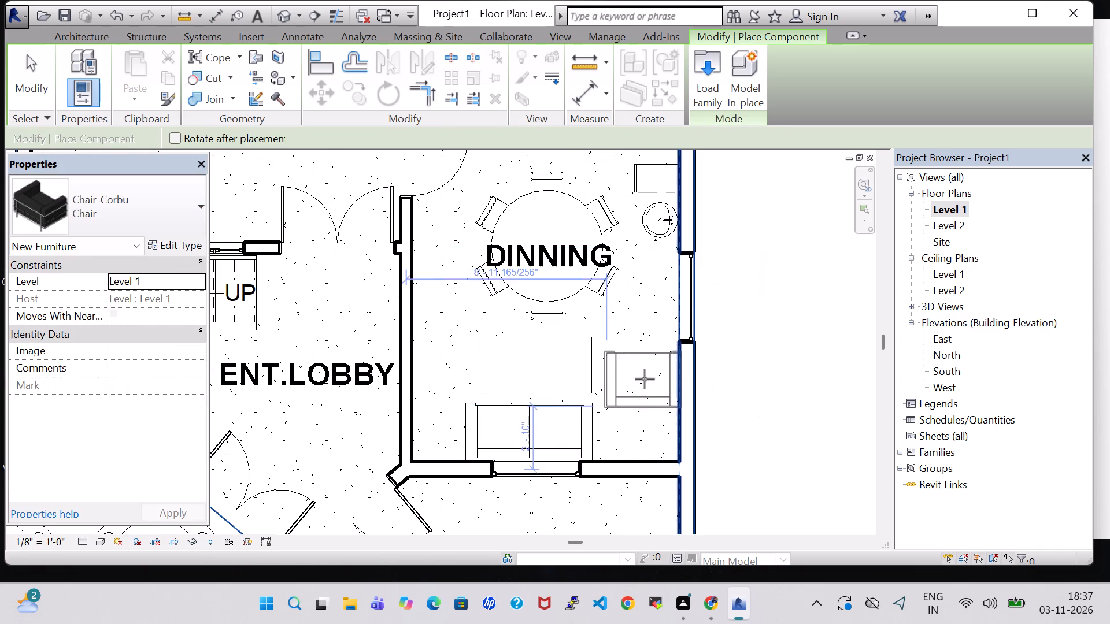
key("space")
left_click(644, 365)
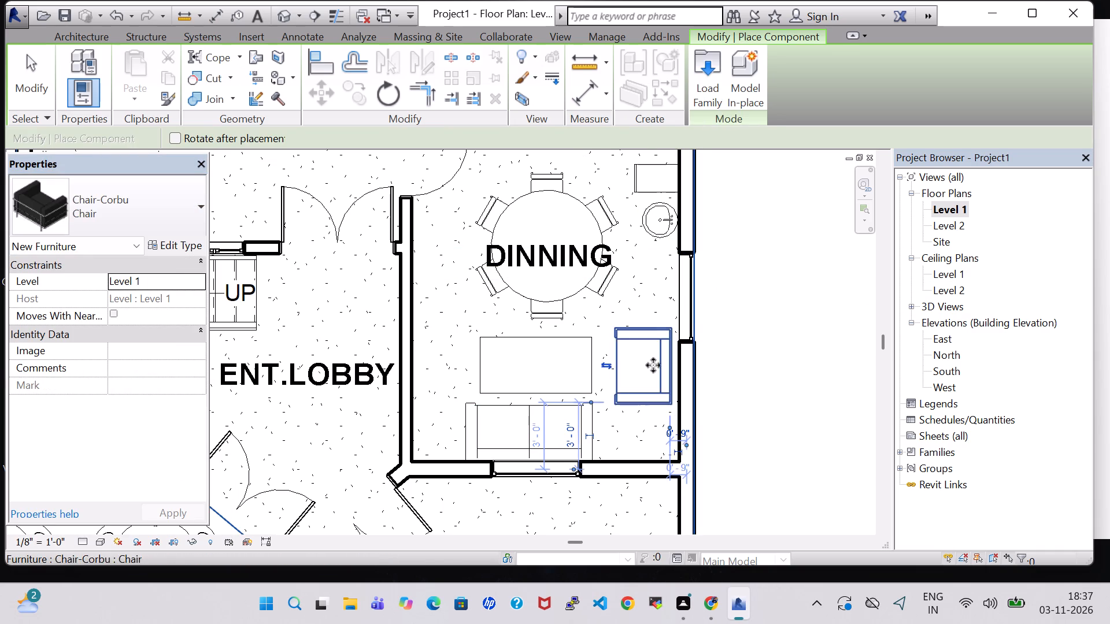
key("Escape")
key("Escape")
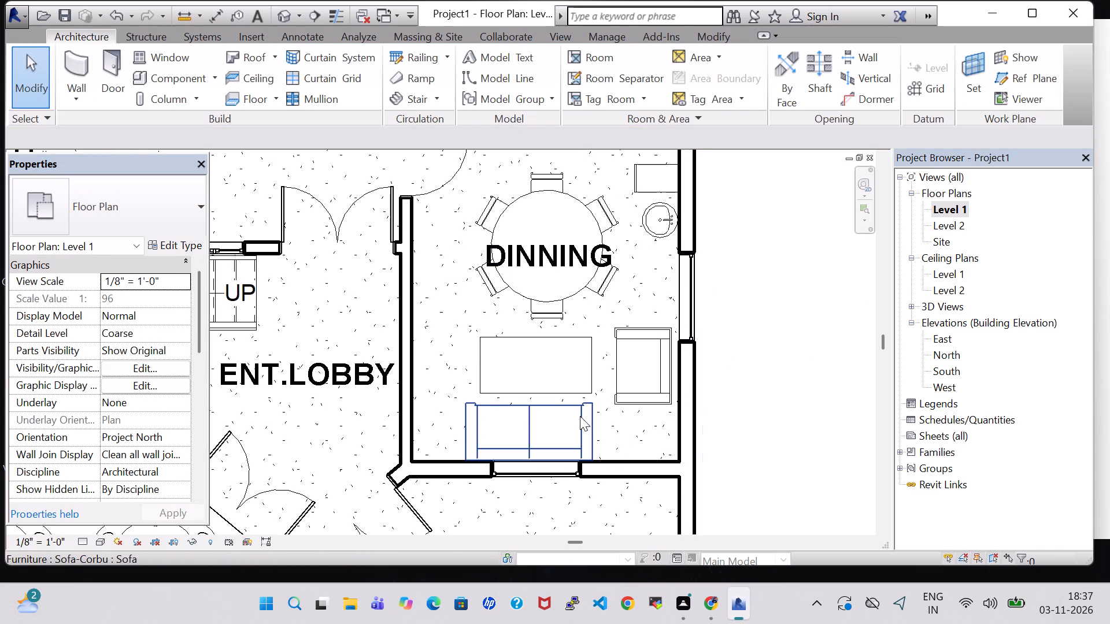
Nudge the south-wall sofa east to about 3' 1" from the dining room's west wall.
left_click(580, 416)
key("Right")
key("Right")
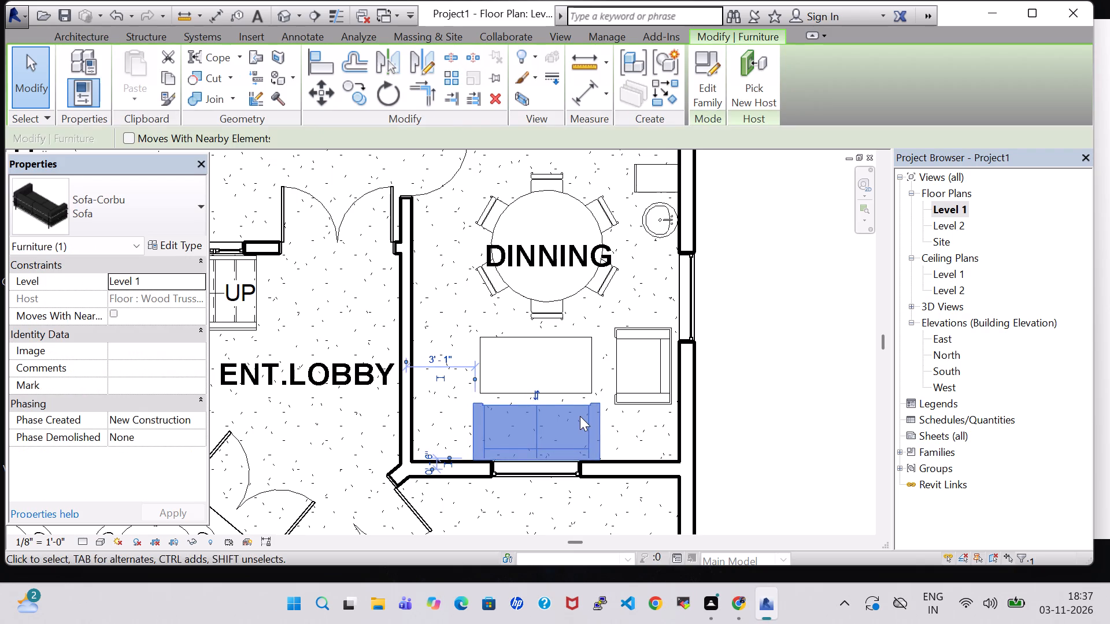
Load the Table-Round family and place a 36" Diameter table in the dining room's southeast corner, its centre about 2' 2" from the east wall.
left_click(73, 34)
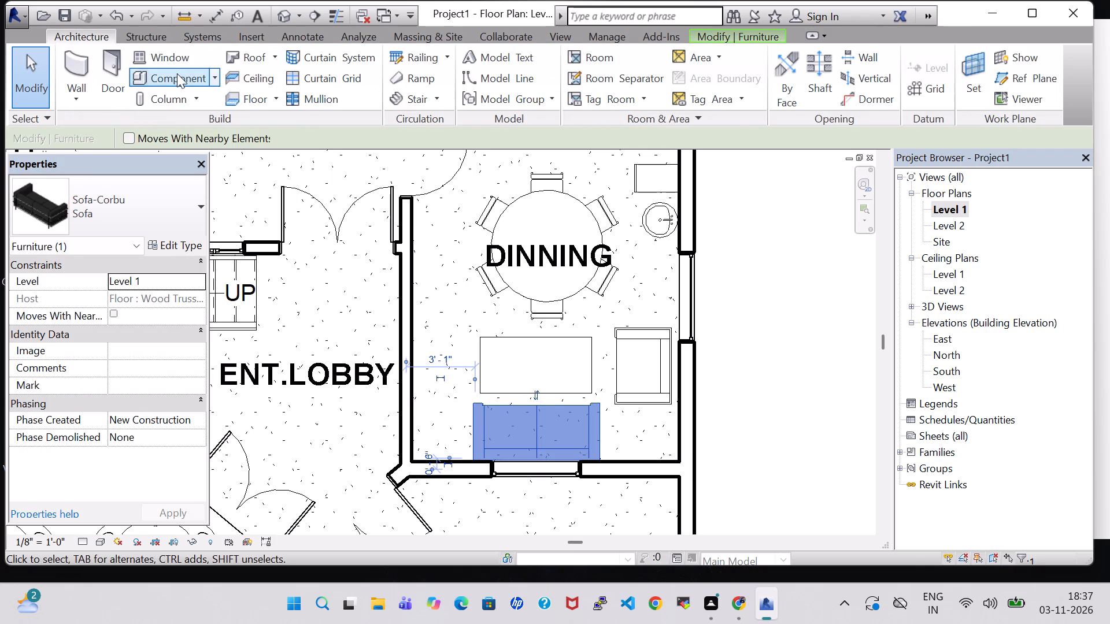
left_click(177, 73)
left_click(699, 71)
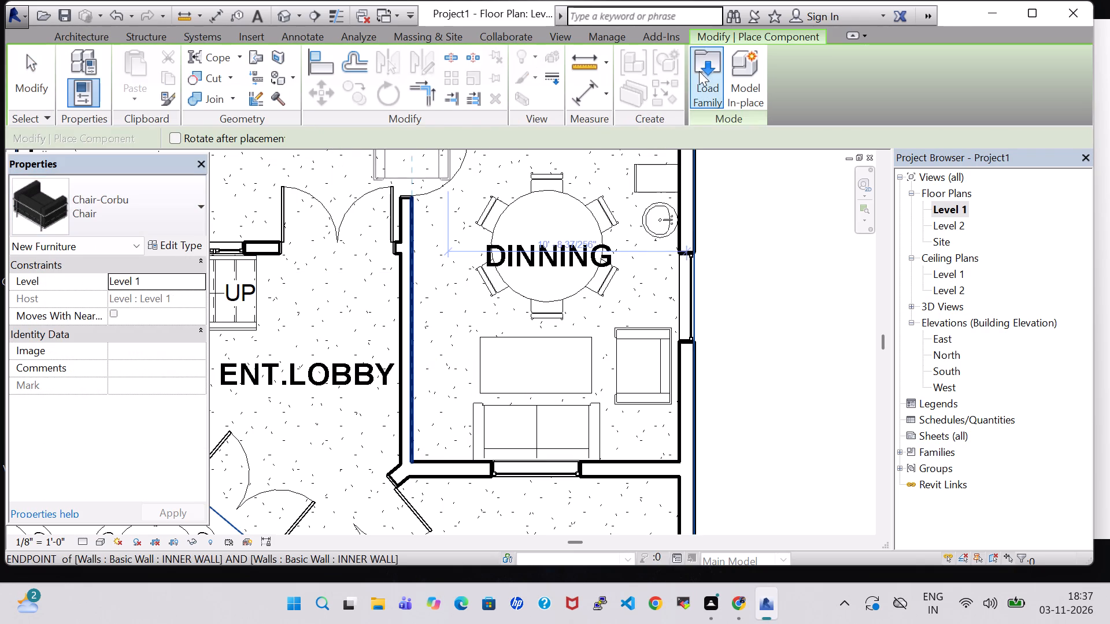
scroll(621, 244, "down", 1)
double_click(651, 252)
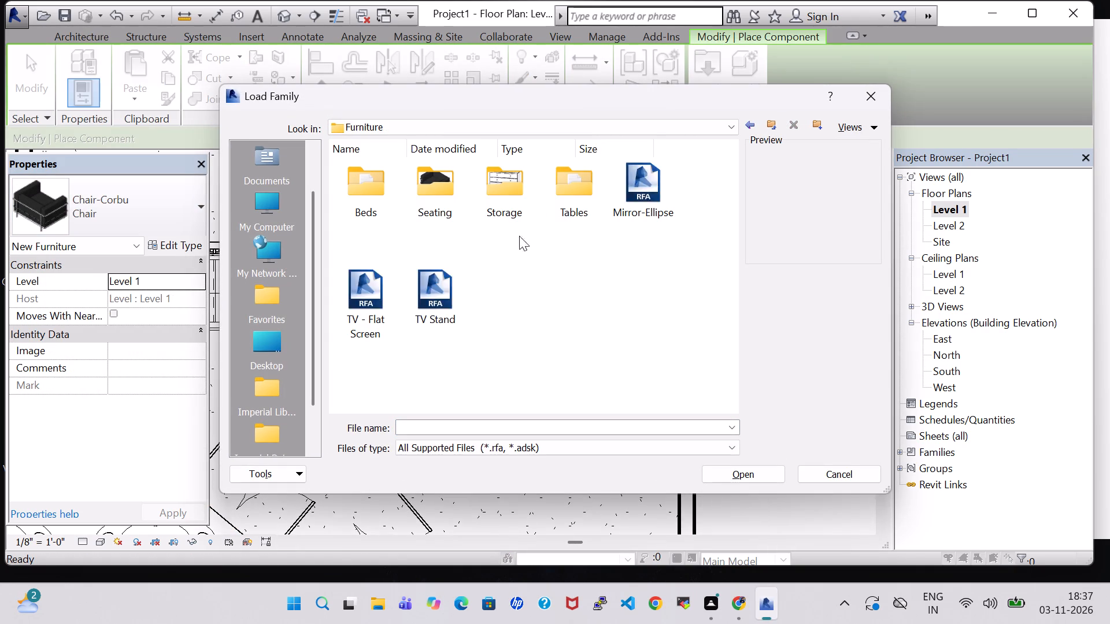
double_click(550, 194)
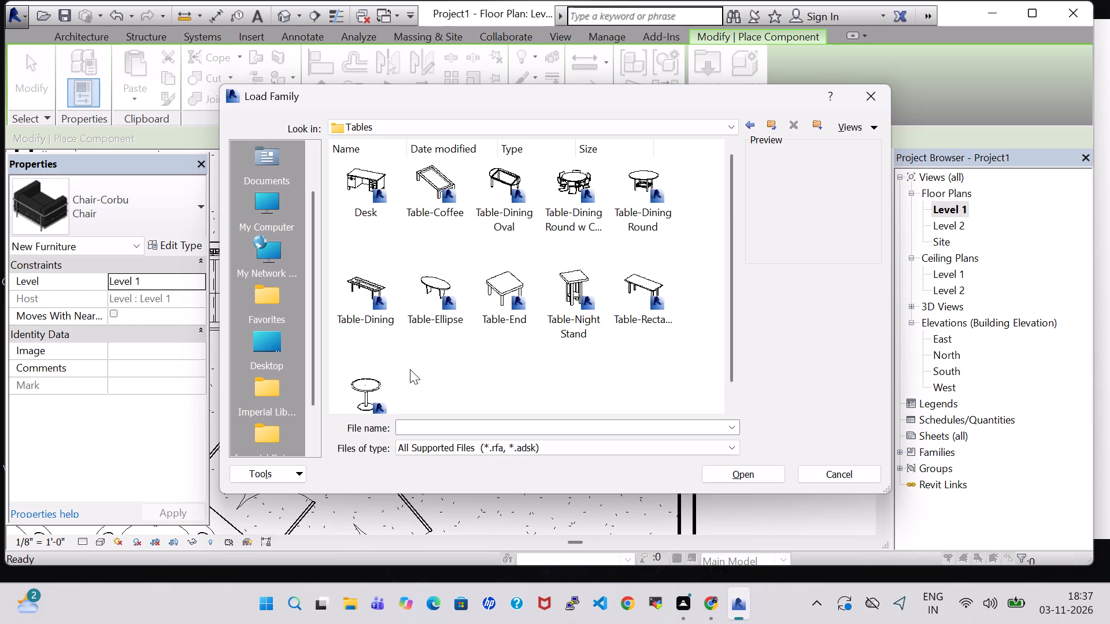
left_click(373, 389)
left_click(752, 479)
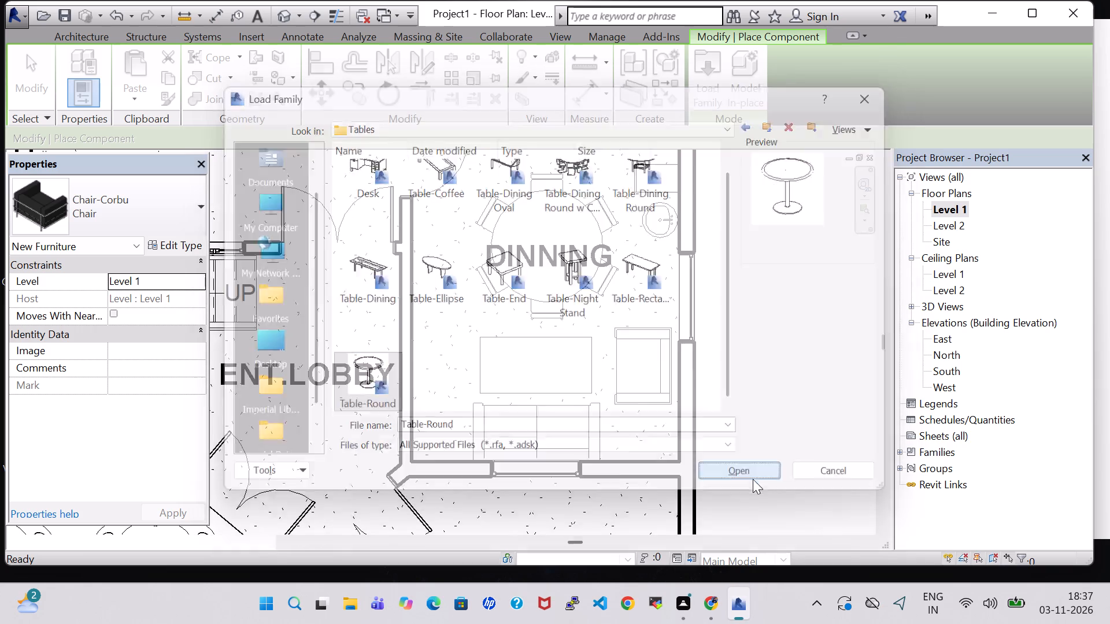
scroll(664, 441, "up", 4)
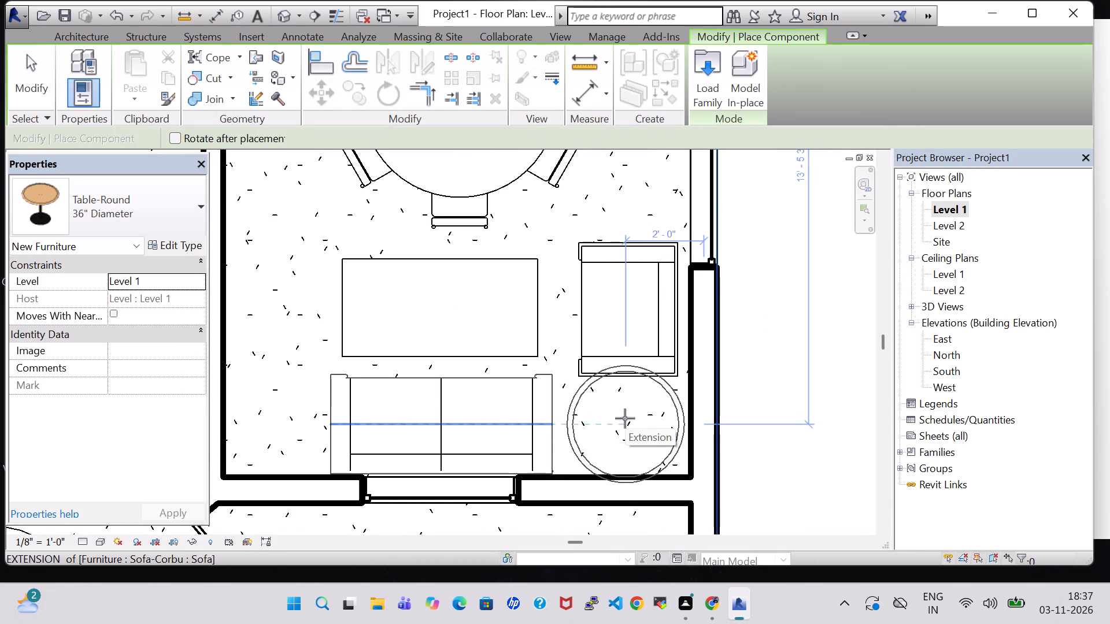
left_click(620, 414)
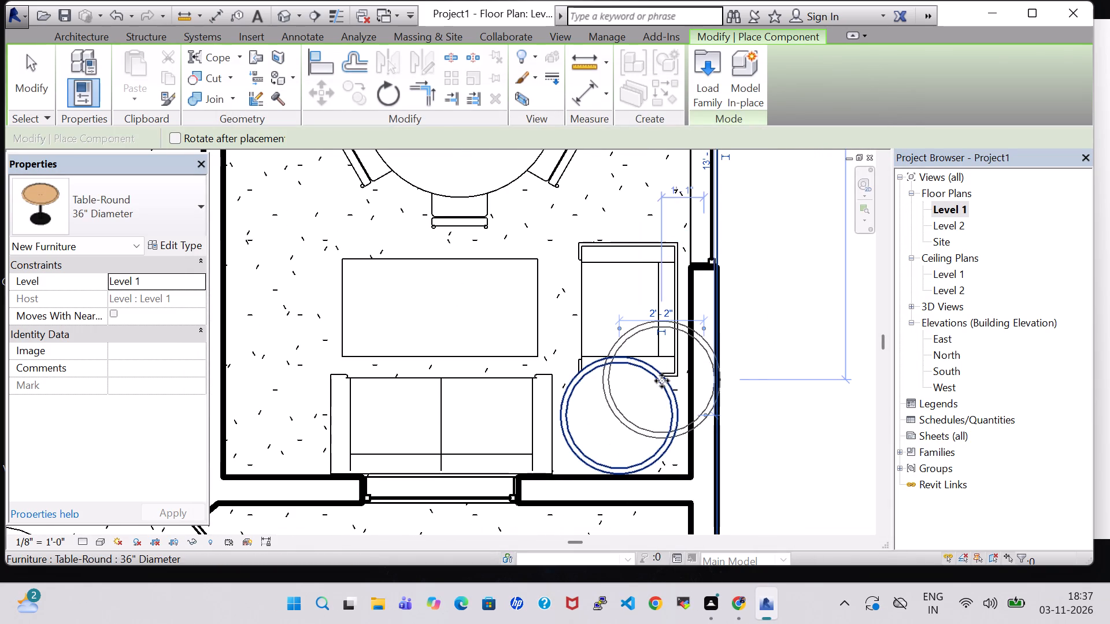
key("Escape")
key("Escape")
Nudge the east-wall Chair-Corbu north, clear of the round table, to about 3' 8" from the dining room's south wall.
left_click(627, 262)
key("Up")
key("Up")
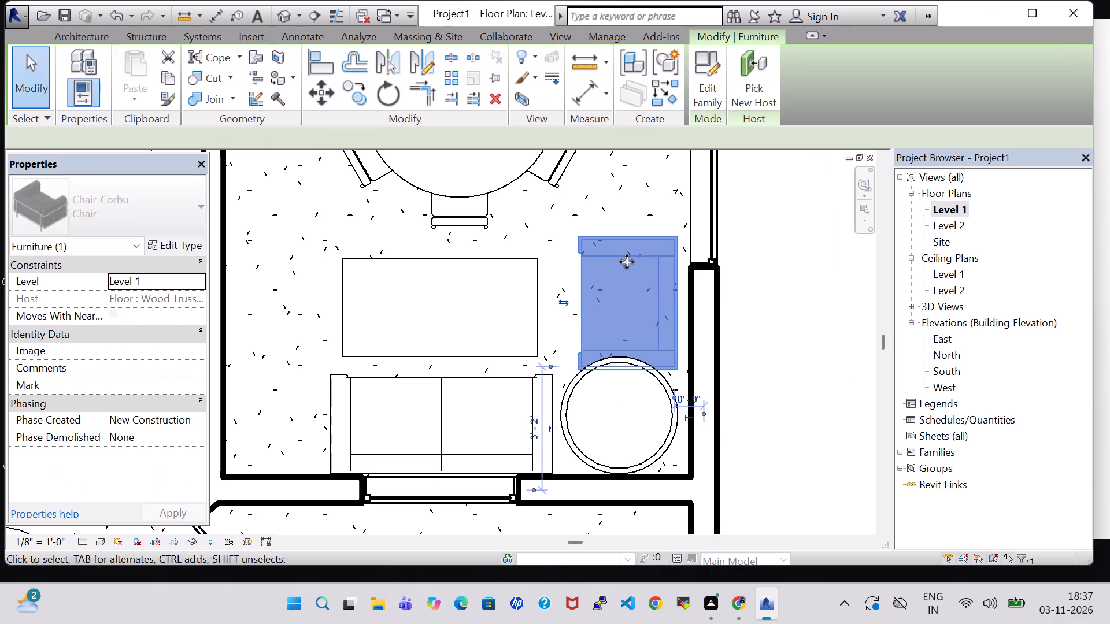
key("Up")
key("Up")
key("Up")
key("Up")
key("Up")
key("Up")
key("Up")
key("Down")
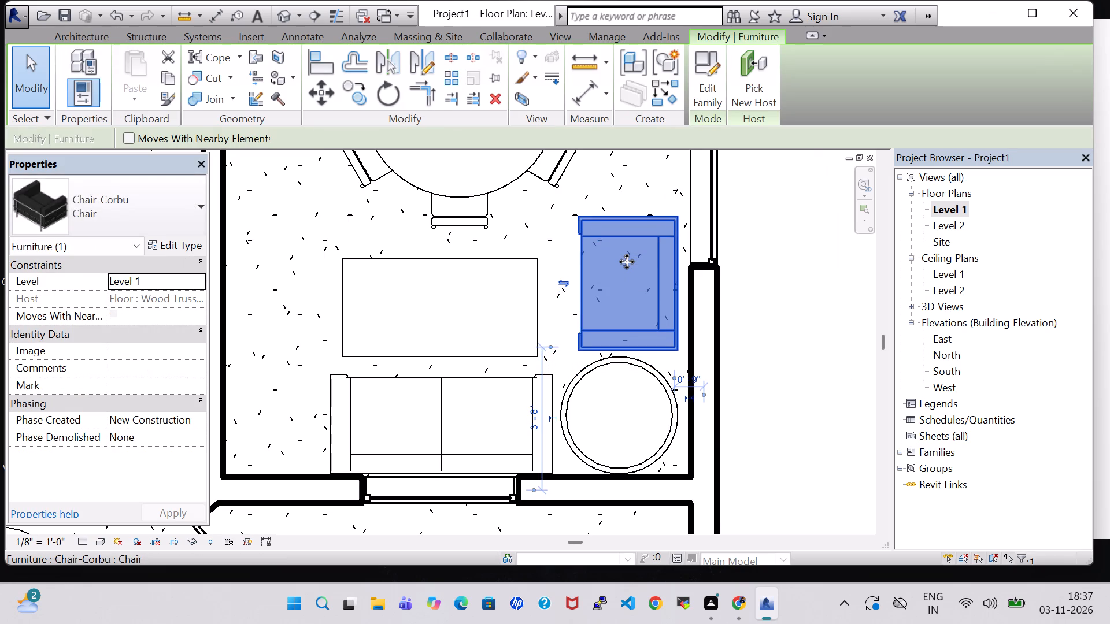
Set the radius of the Table-Round 36" Diameter type to 1' 3".
left_click(636, 369)
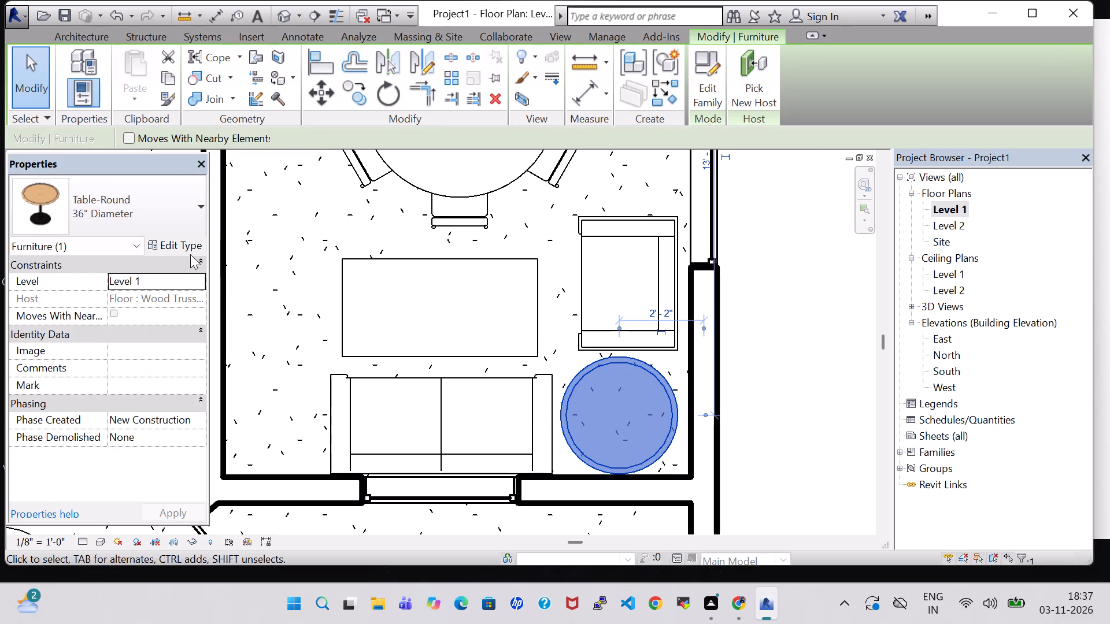
left_click(173, 246)
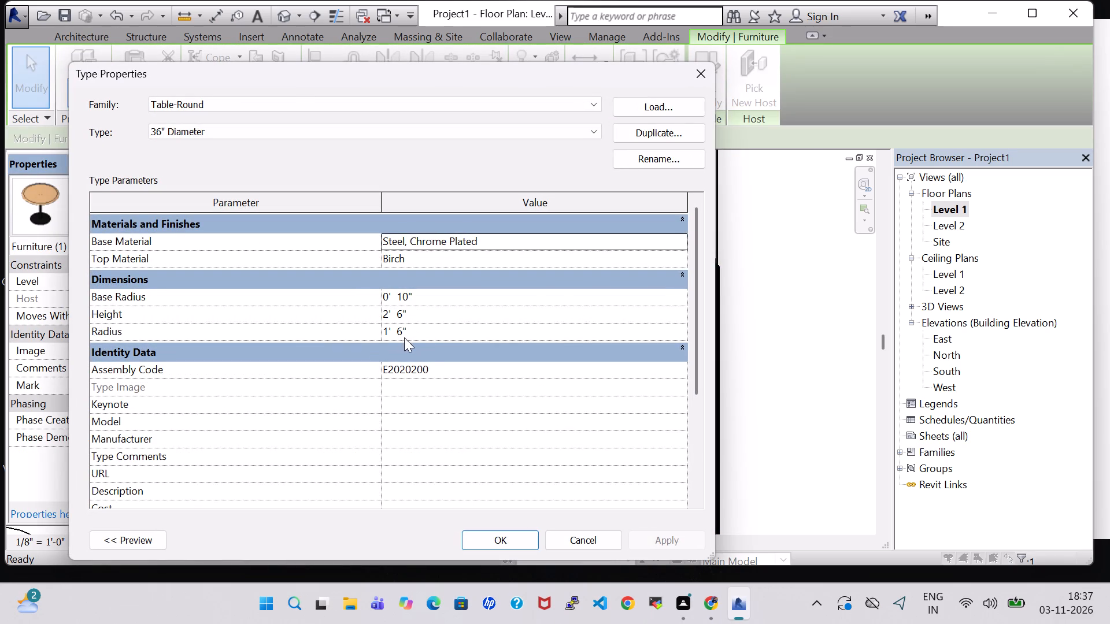
left_click(404, 334)
key("BackSpace")
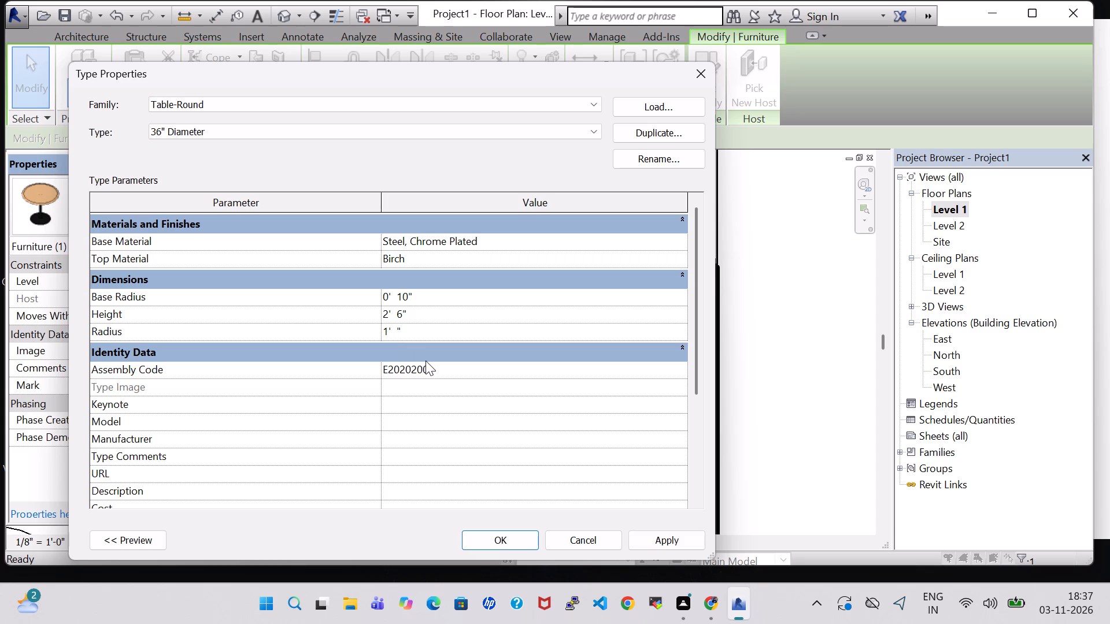
key("3")
left_click(667, 541)
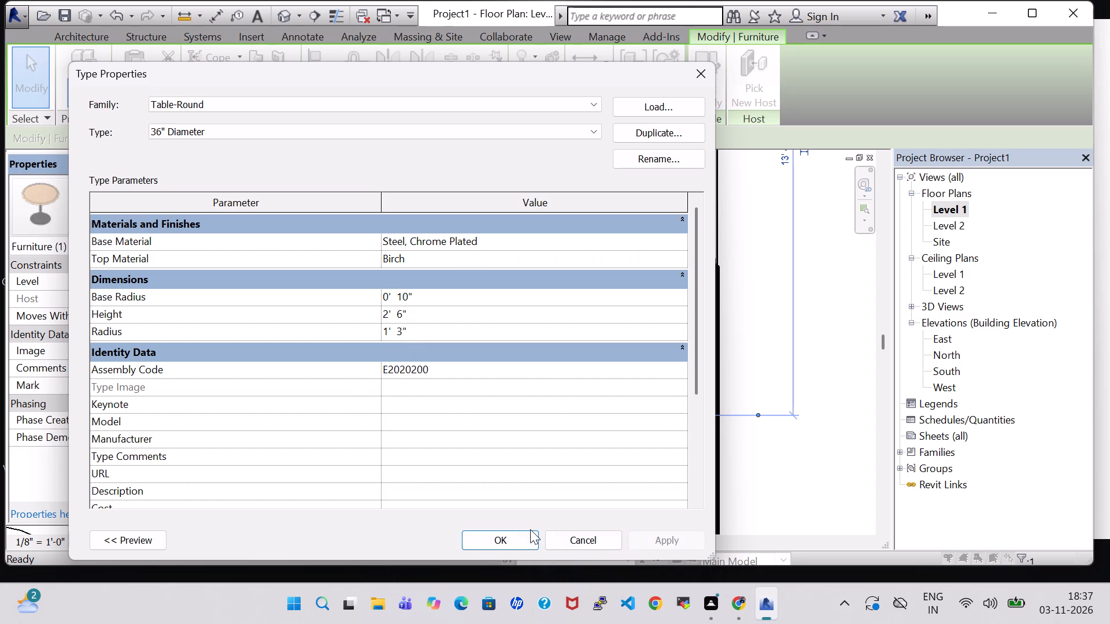
left_click(523, 538)
left_click(803, 403)
Nudge the round table south until its edge meets the dining room's south wall.
left_click(653, 384)
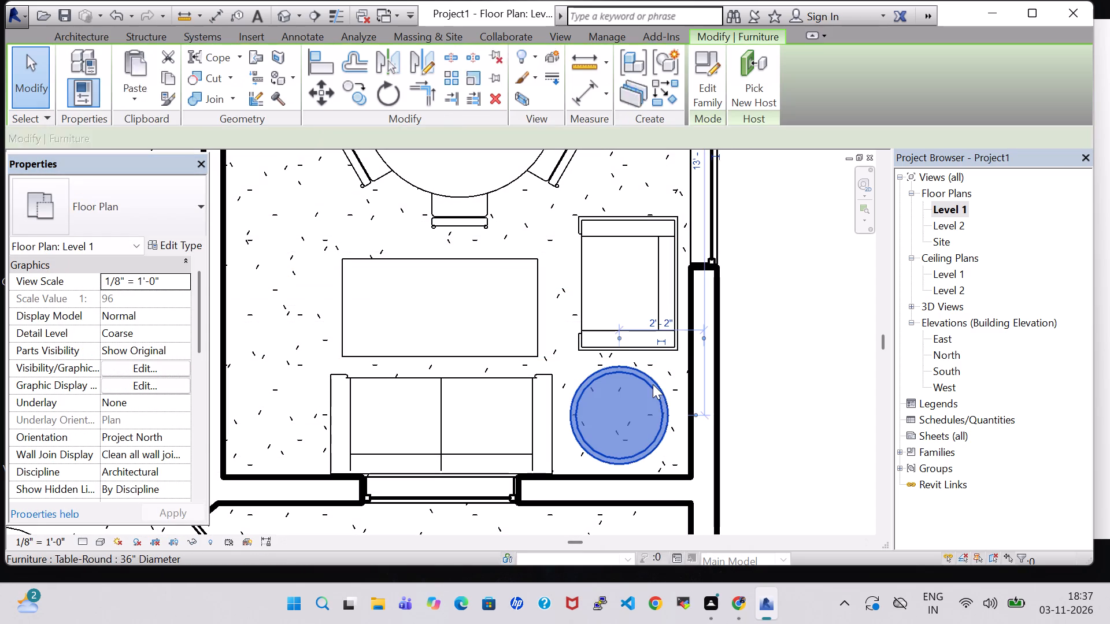
key("Down")
key("Down")
key("Down")
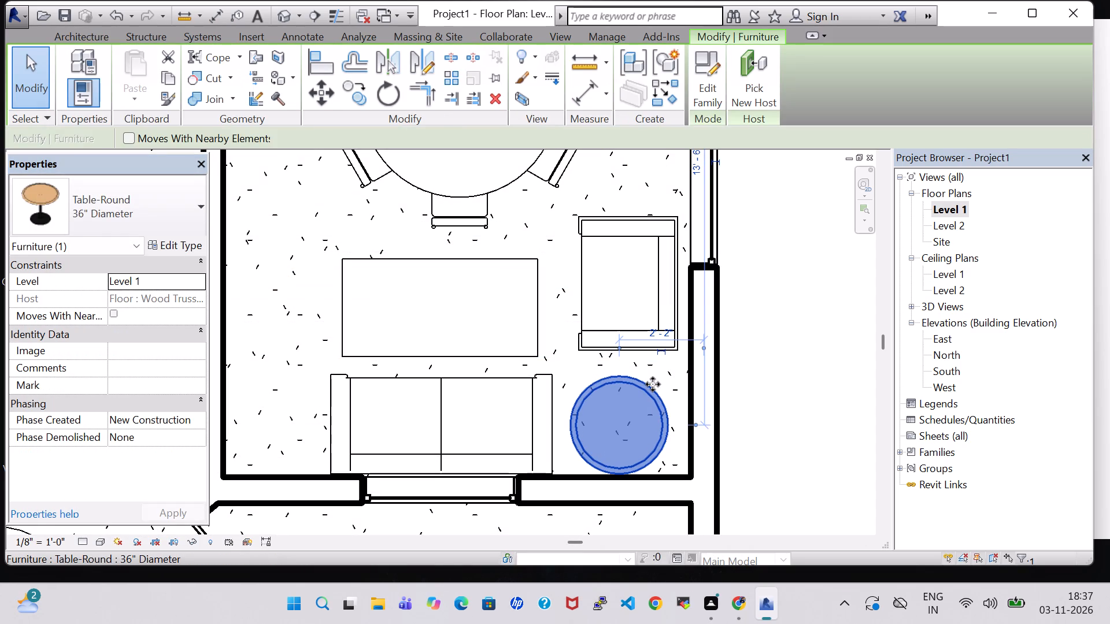
Nudge the east-wall Chair-Corbu south toward the round table, to about 3' 2" from the dining room's south wall.
left_click(601, 217)
key("Down")
key("Down")
key("Down")
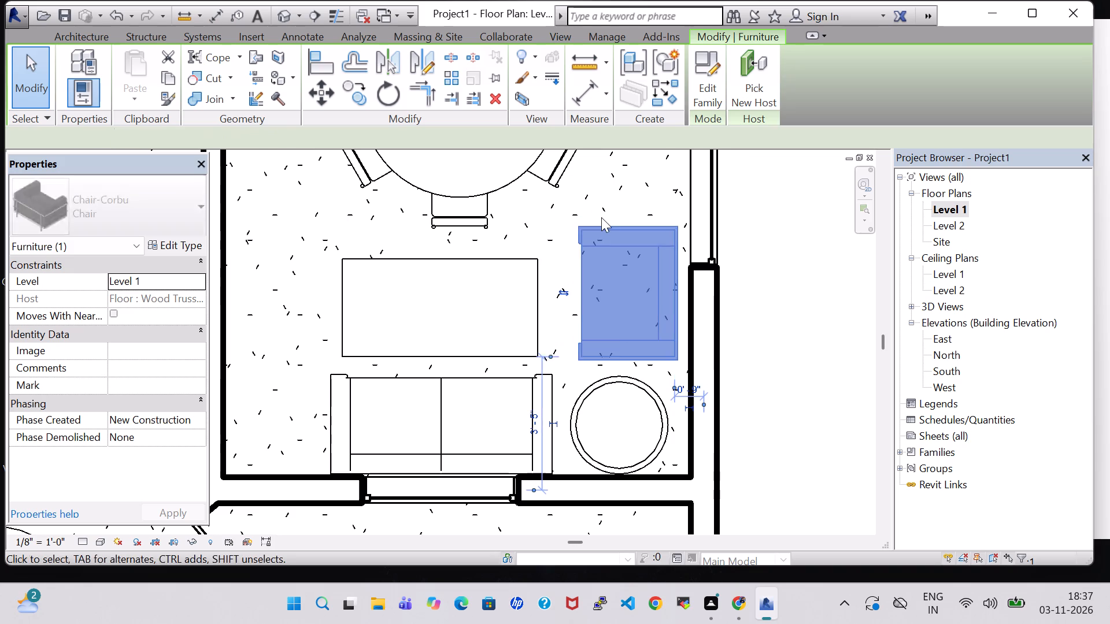
key("Down")
key("Down")
key("Down")
left_click(778, 301)
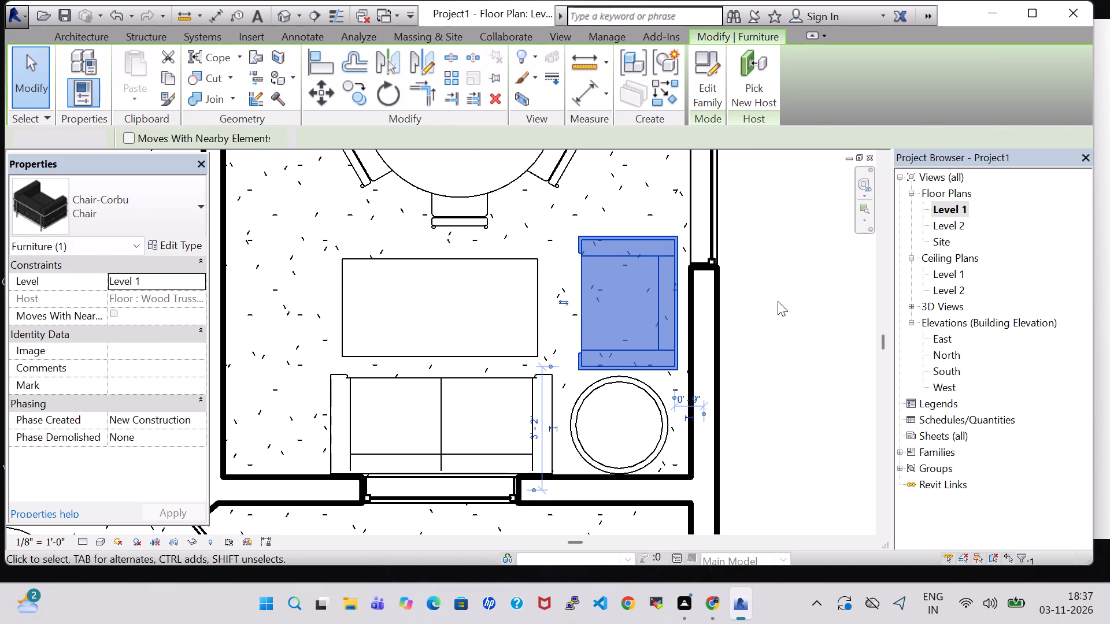
Examine the dining room's furniture arrangement from several angles in the 3D view without saving, and return to the Level 1 plan.
scroll(778, 301, "down", 5)
middle_click_drag(778, 275, 734, 292)
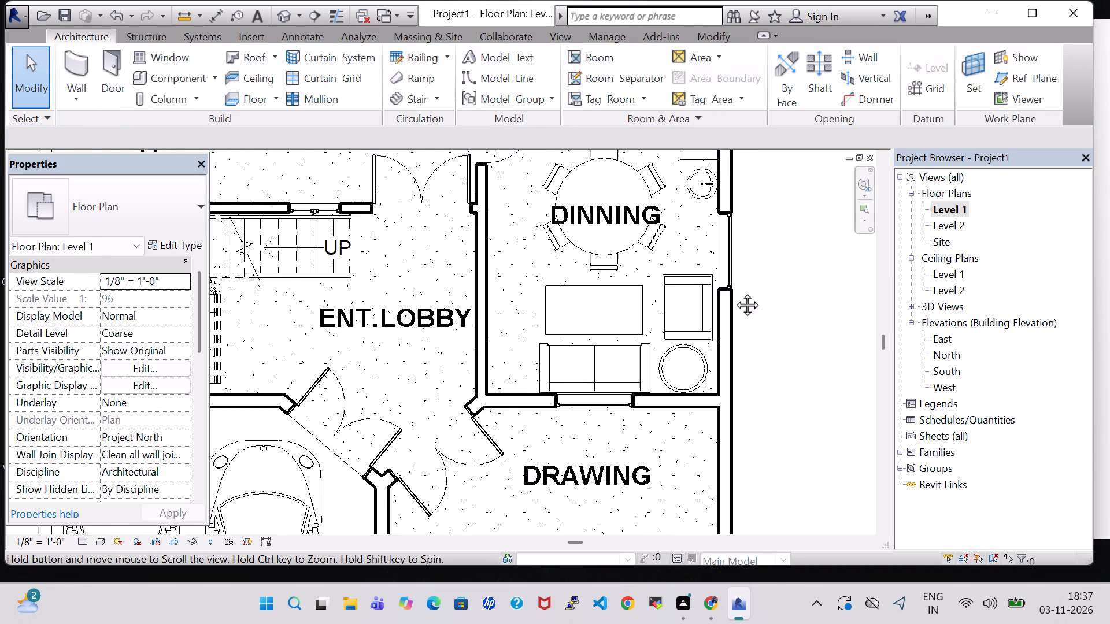
middle_click_drag(734, 292, 708, 298)
scroll(708, 298, "down", 1)
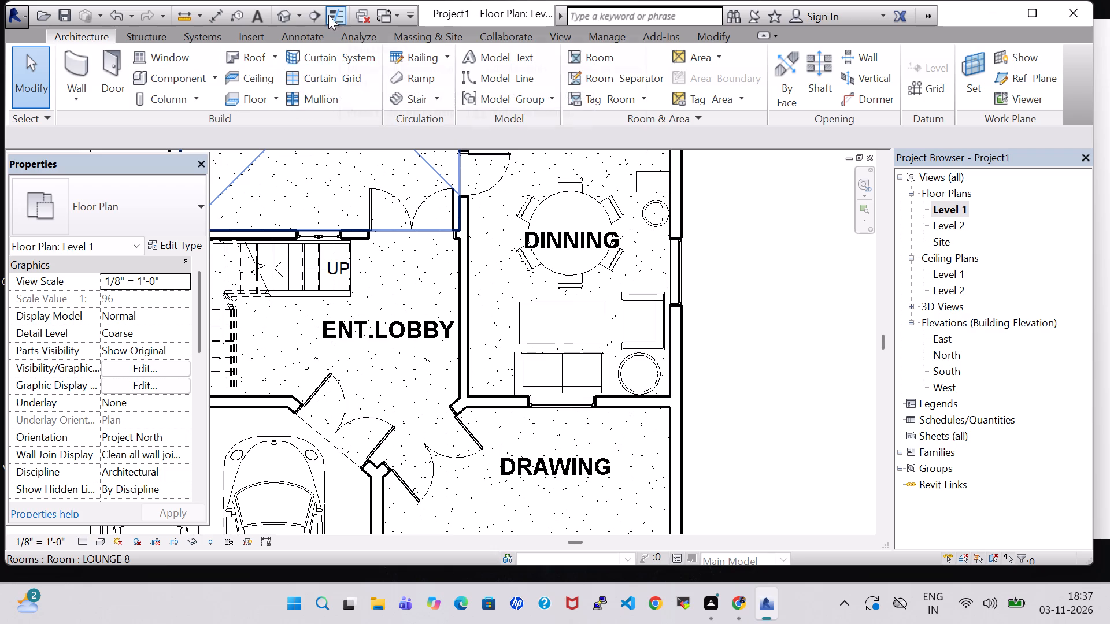
left_click(290, 12)
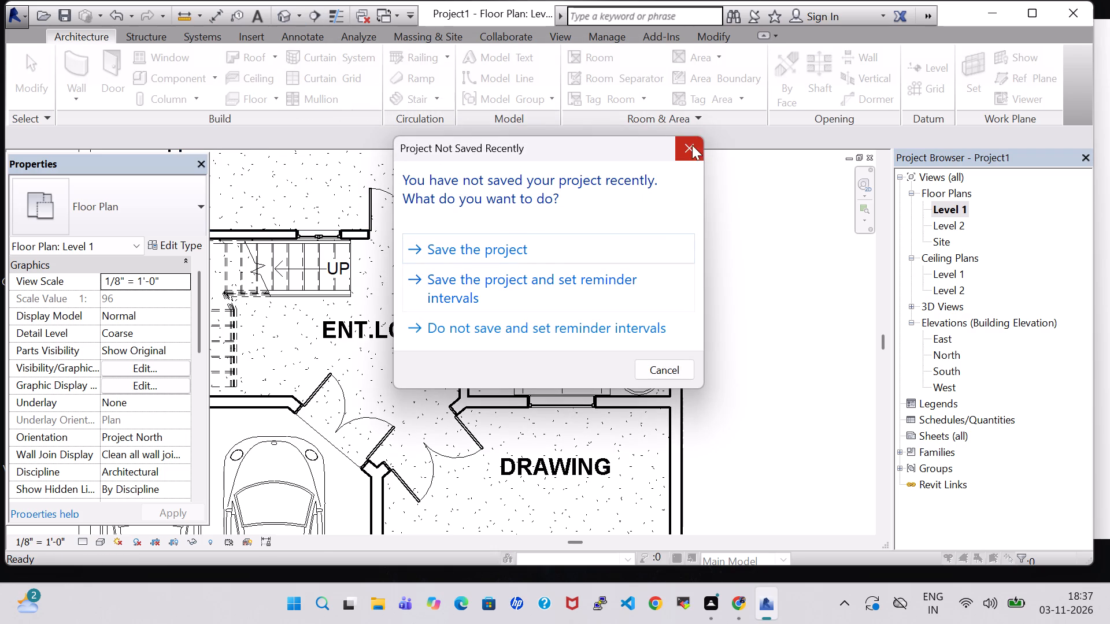
left_click(692, 145)
scroll(720, 284, "down", 4)
middle_click_drag(715, 381, 645, 386)
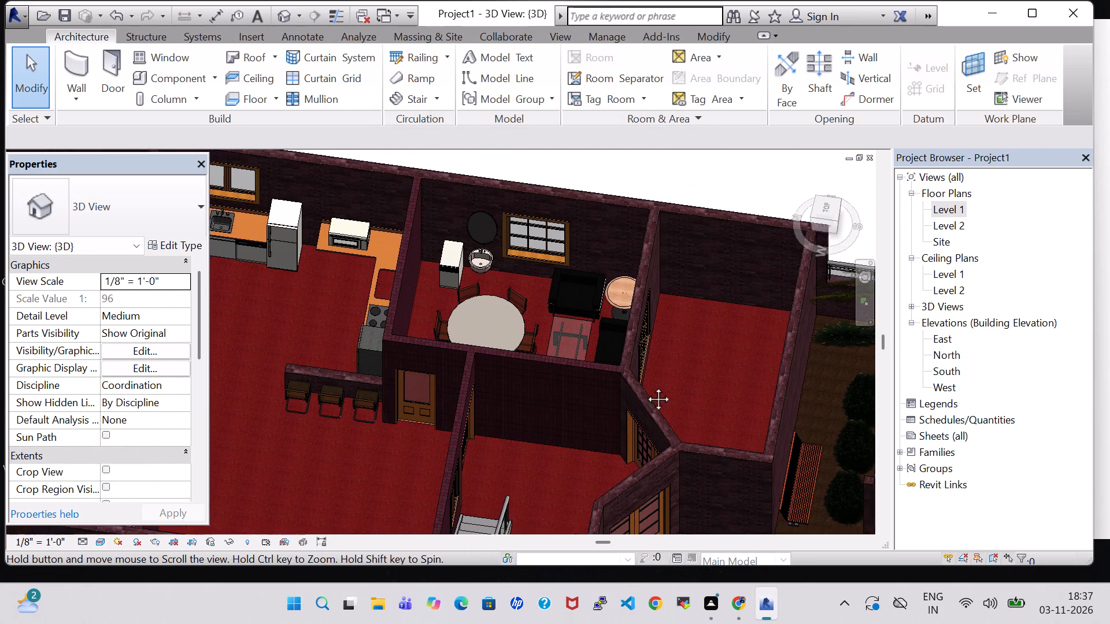
middle_click_drag(645, 386, 639, 388)
middle_click_drag(647, 325, 642, 455, "shift")
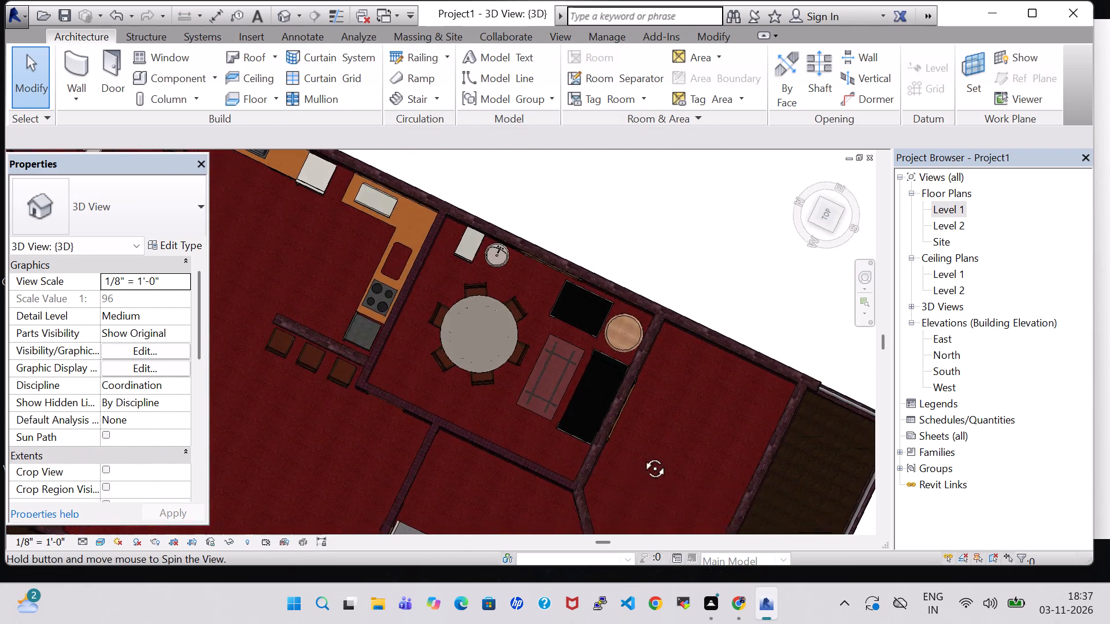
middle_click_drag(642, 455, 660, 295, "shift")
double_click(949, 206)
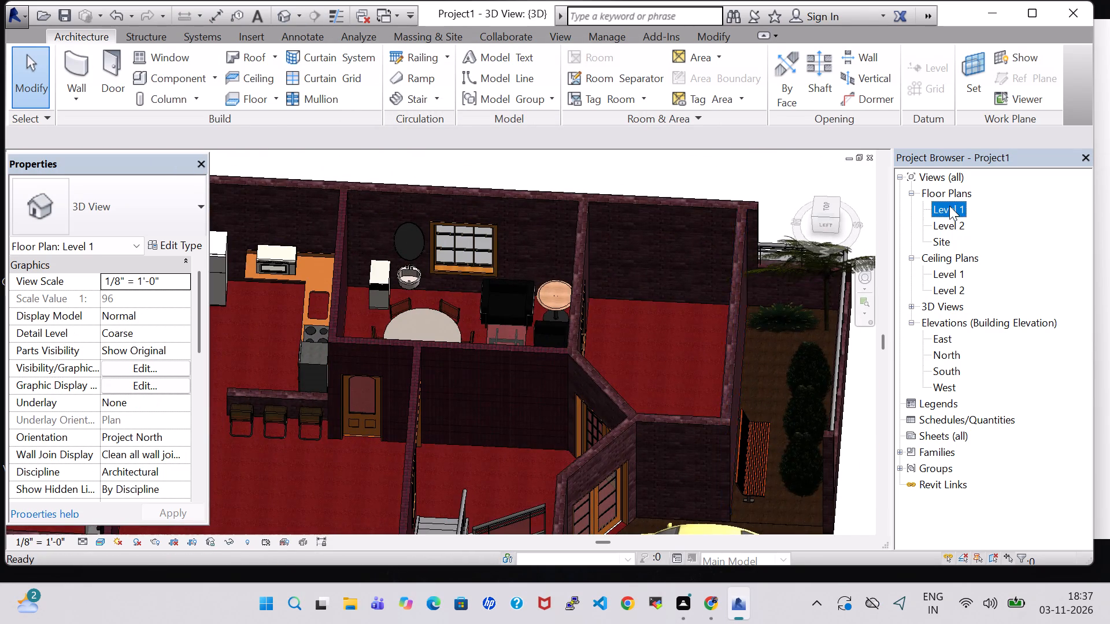
Load the Sofa-Pensi family and place an 84" sofa with its back along the drawing room's south wall, centred about 11' 5" from the west wall.
scroll(568, 329, "down", 6)
middle_click_drag(665, 254, 692, 261)
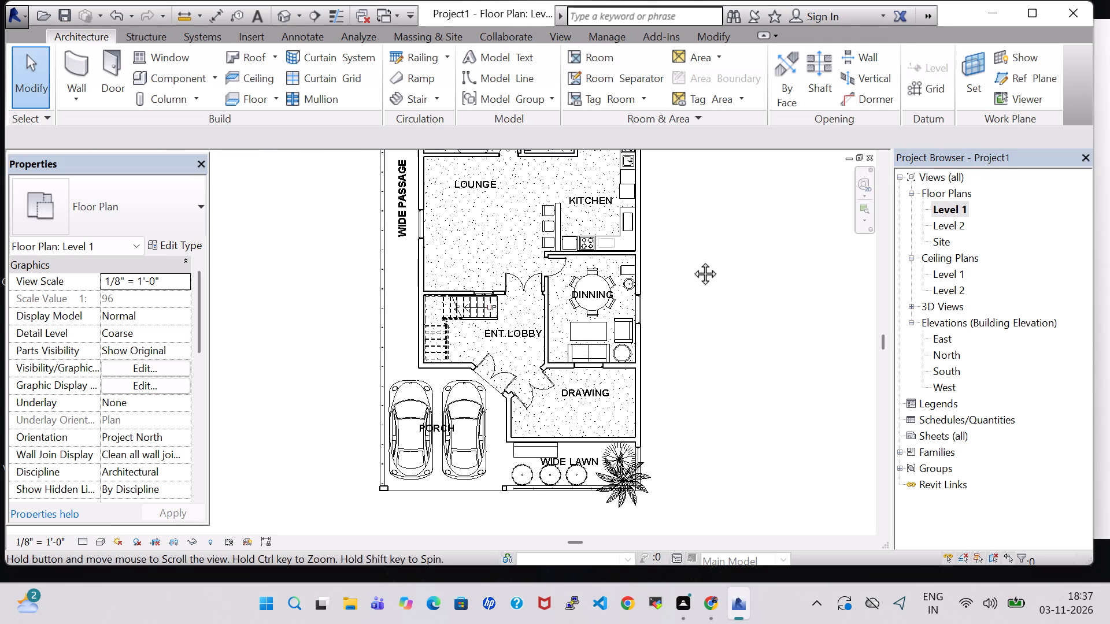
middle_click_drag(692, 261, 707, 272)
scroll(717, 357, "up", 2)
left_click(164, 75)
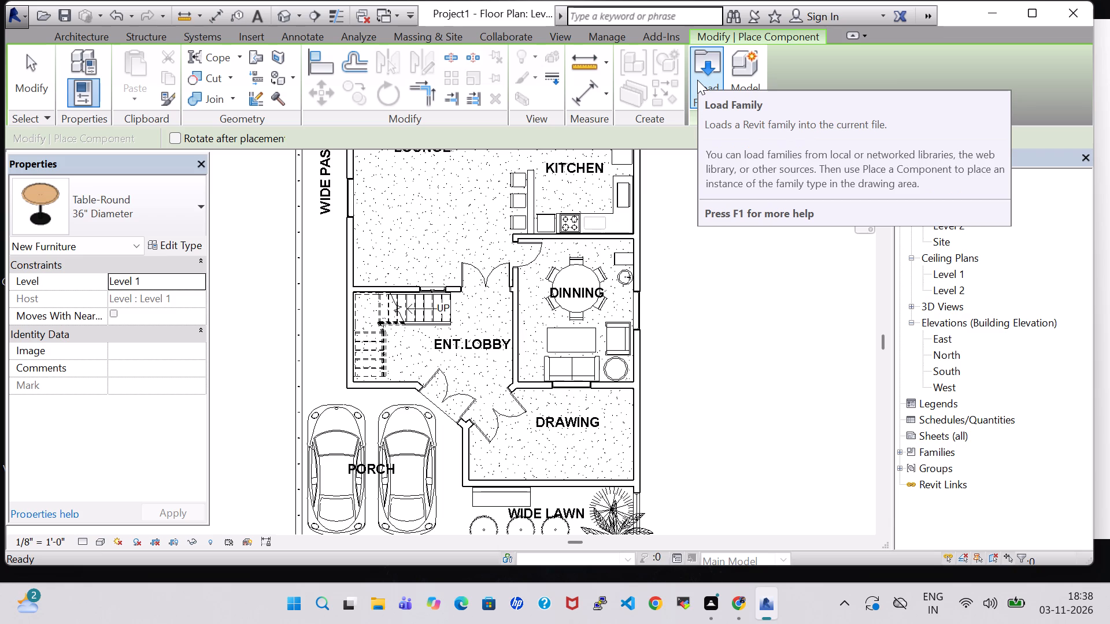
left_click(697, 80)
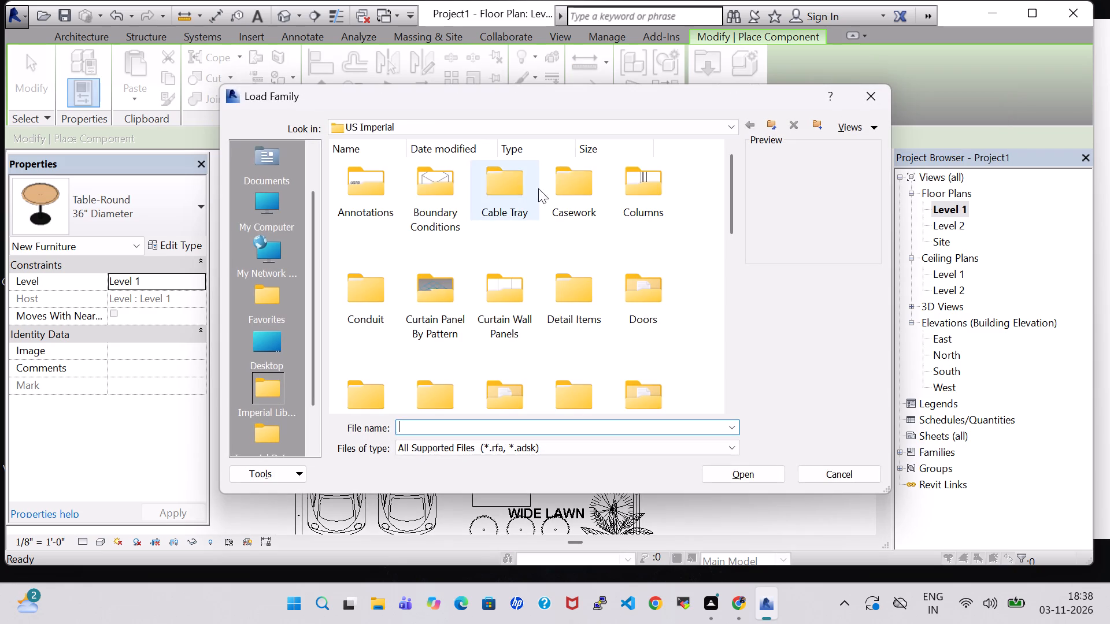
scroll(579, 277, "down", 1)
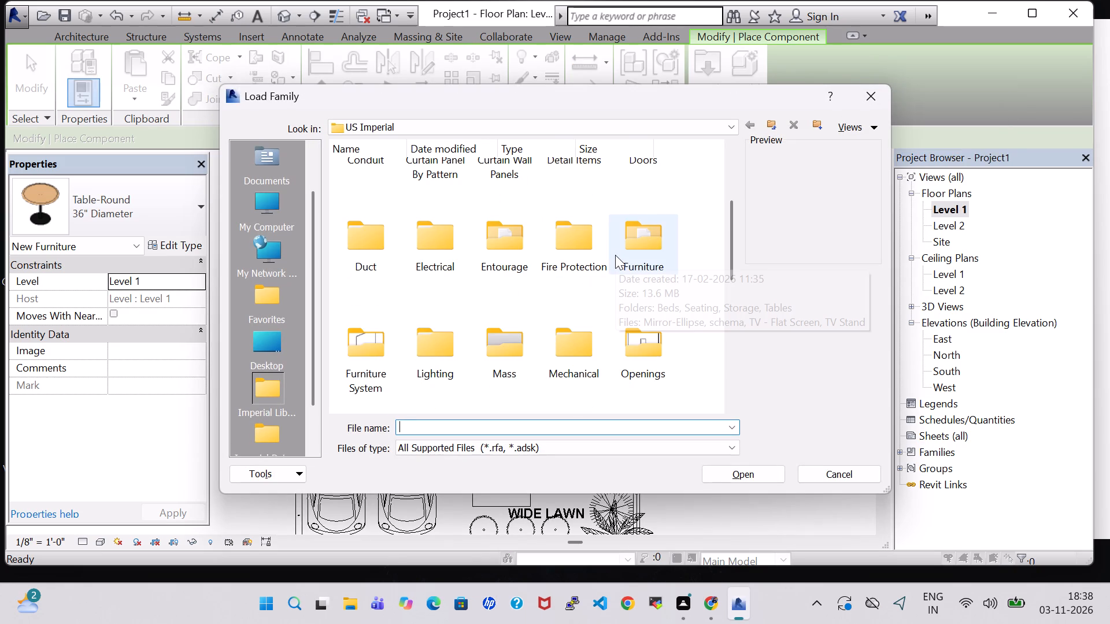
double_click(626, 246)
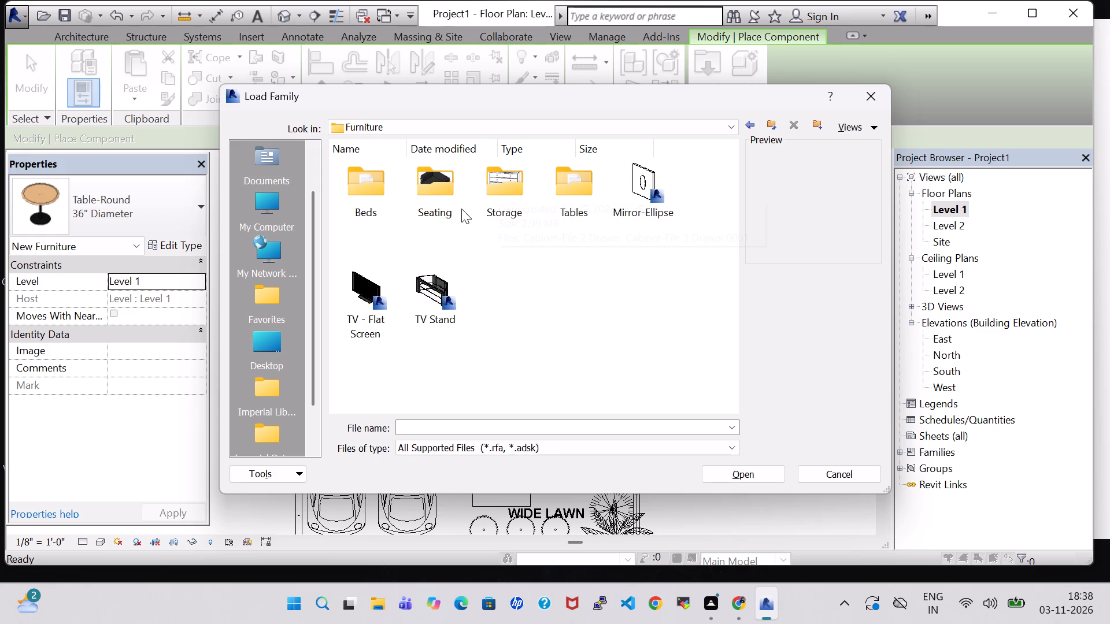
double_click(444, 203)
scroll(623, 326, "down", 2)
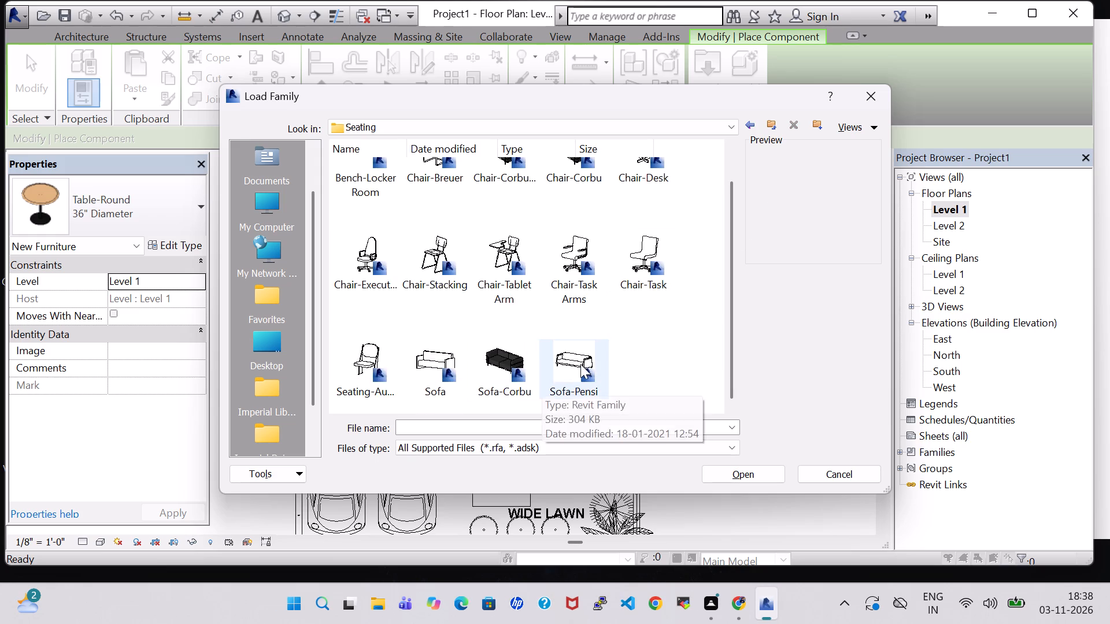
left_click(581, 362)
left_click(753, 473)
scroll(521, 457, "up", 4)
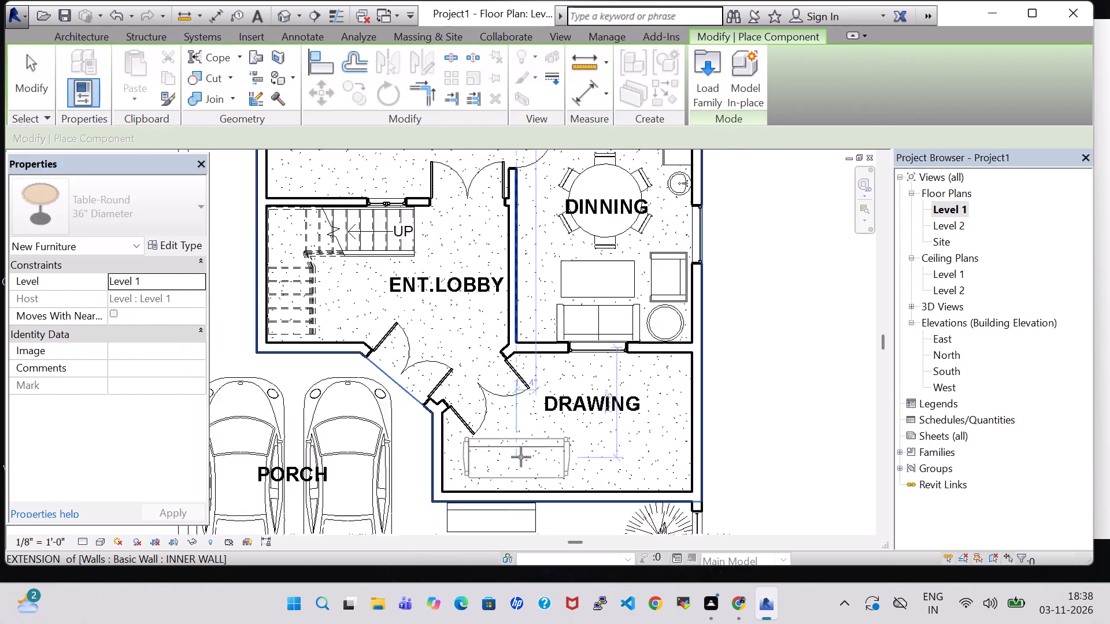
key("space")
key("space")
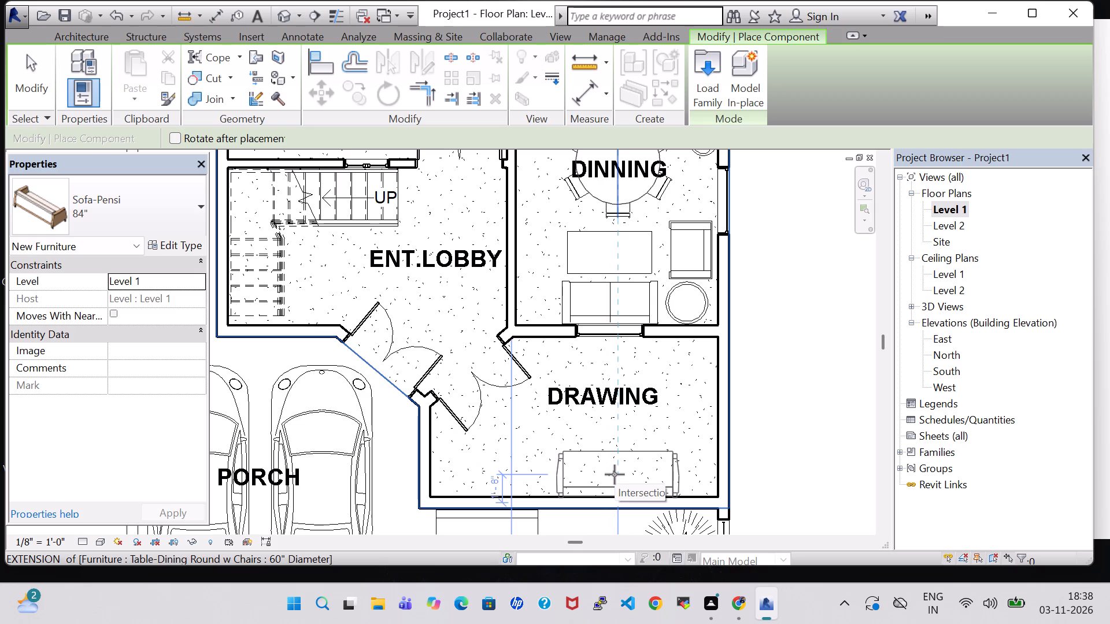
left_click(615, 474)
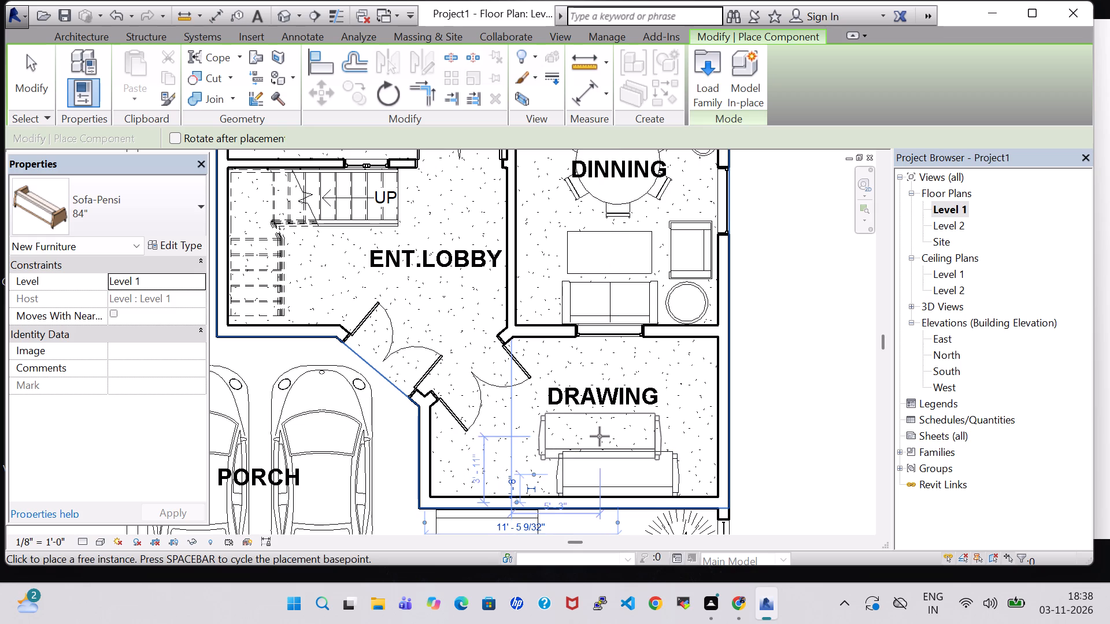
key("Escape")
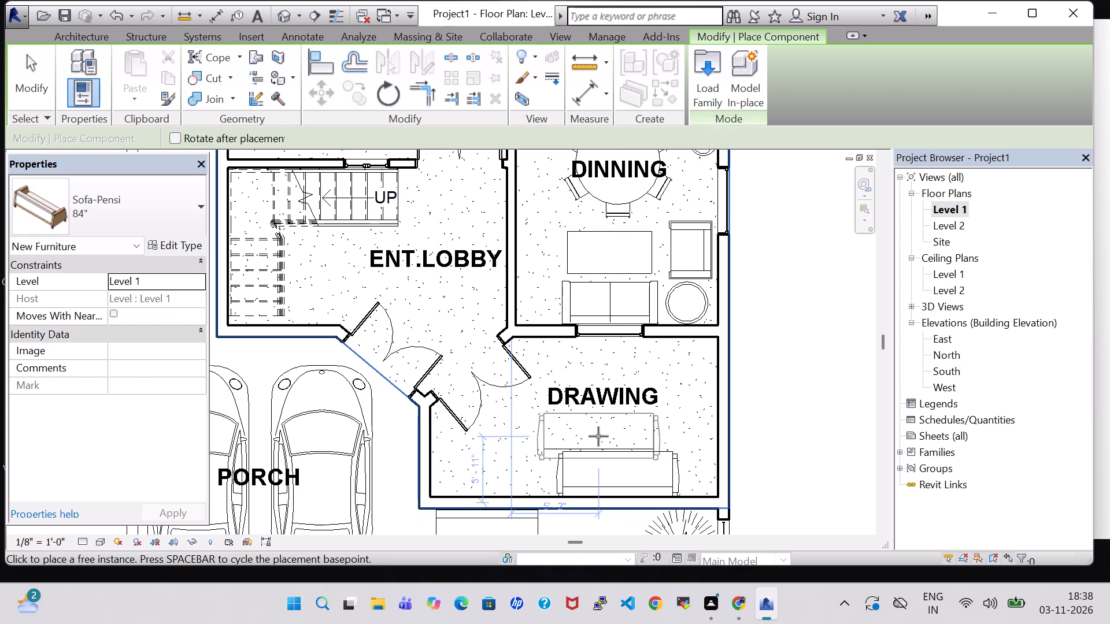
key("Escape")
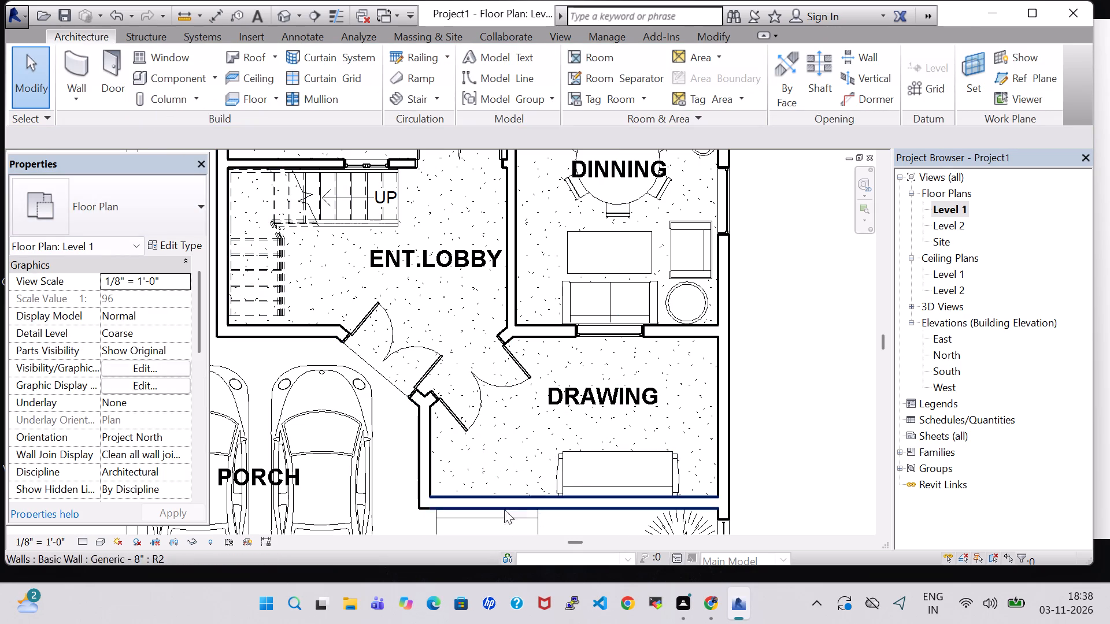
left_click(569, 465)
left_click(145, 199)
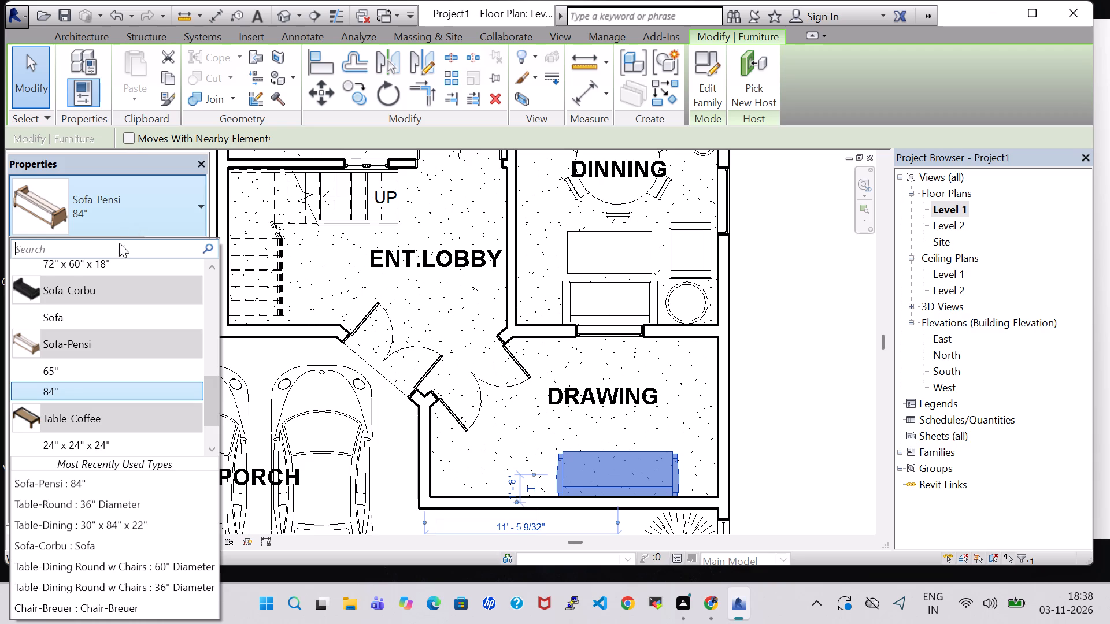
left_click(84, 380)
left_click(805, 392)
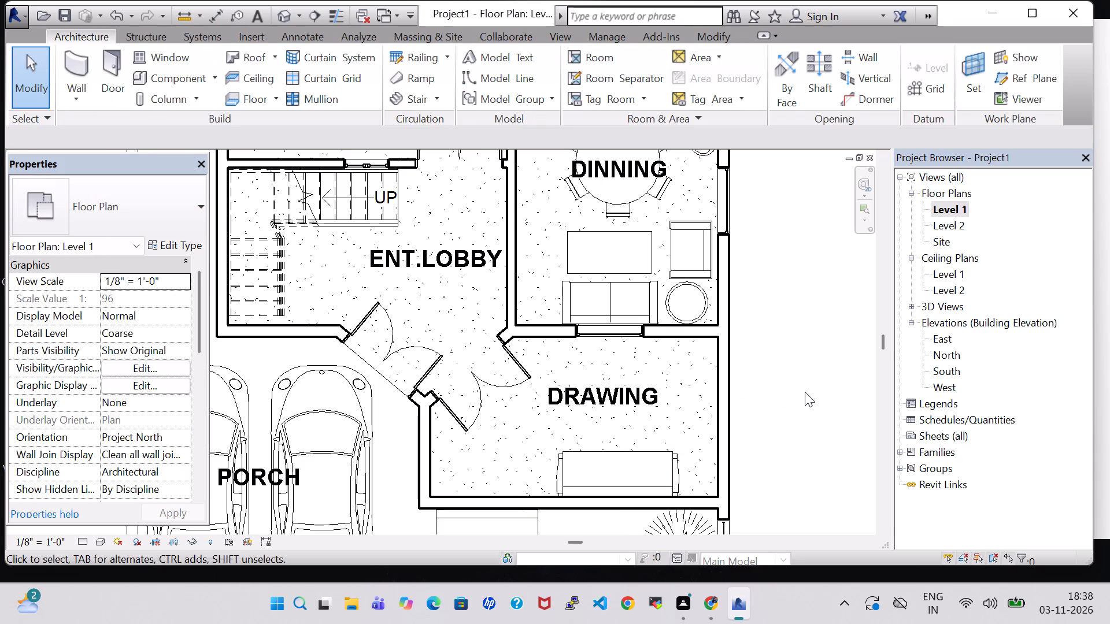
Place a 65" Sofa-Pensi with its back along the drawing room's east wall, its centre about 6' 4" from the south wall.
left_click(151, 73)
left_click(143, 195)
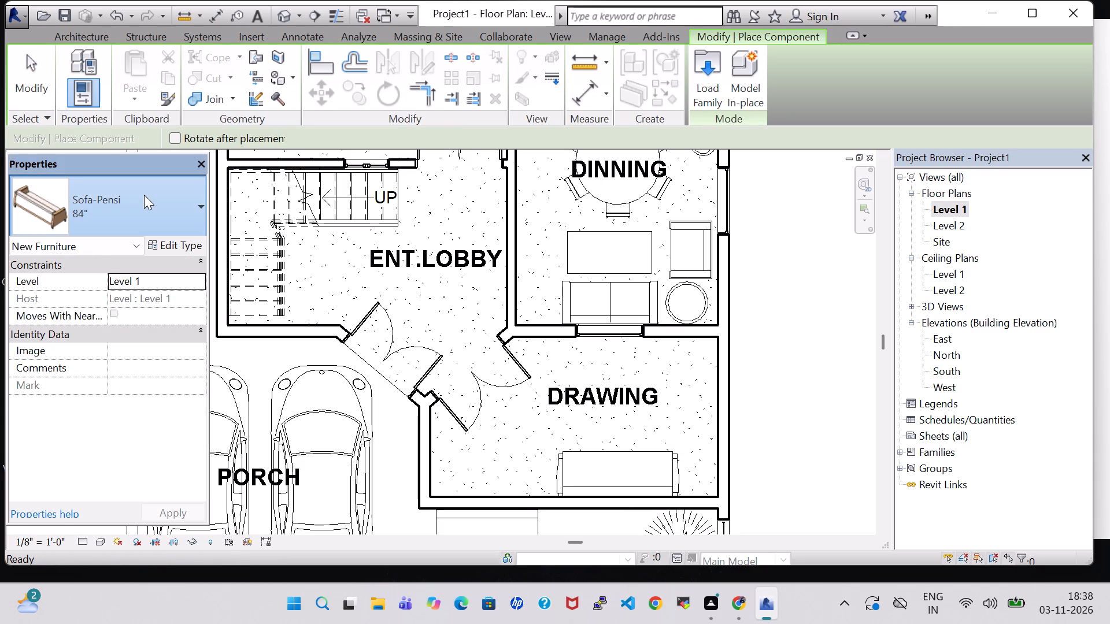
key("s")
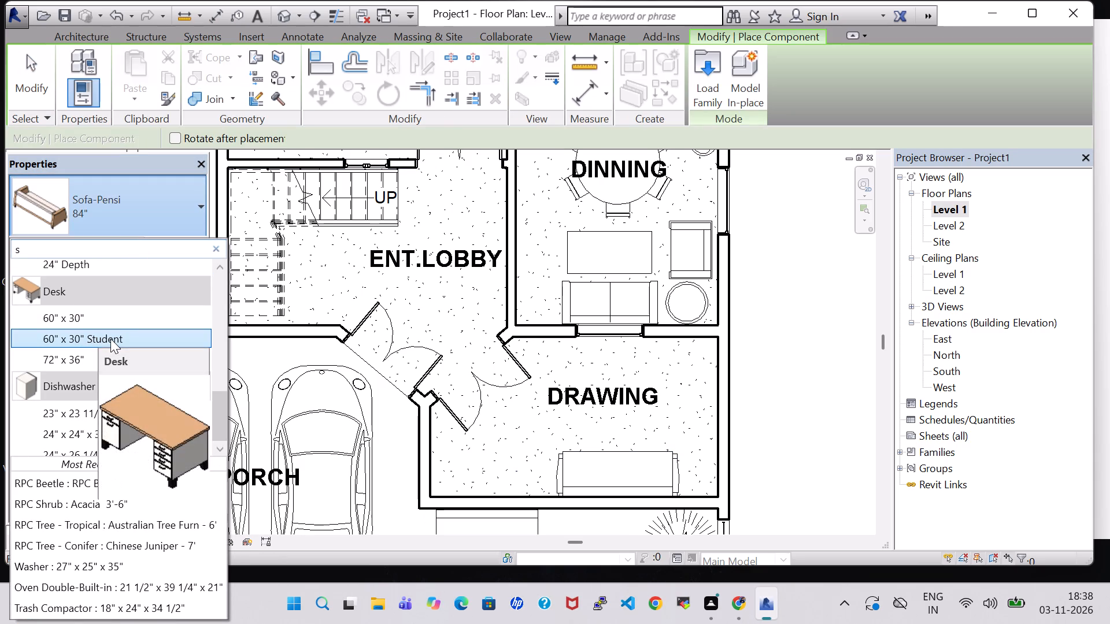
key("o")
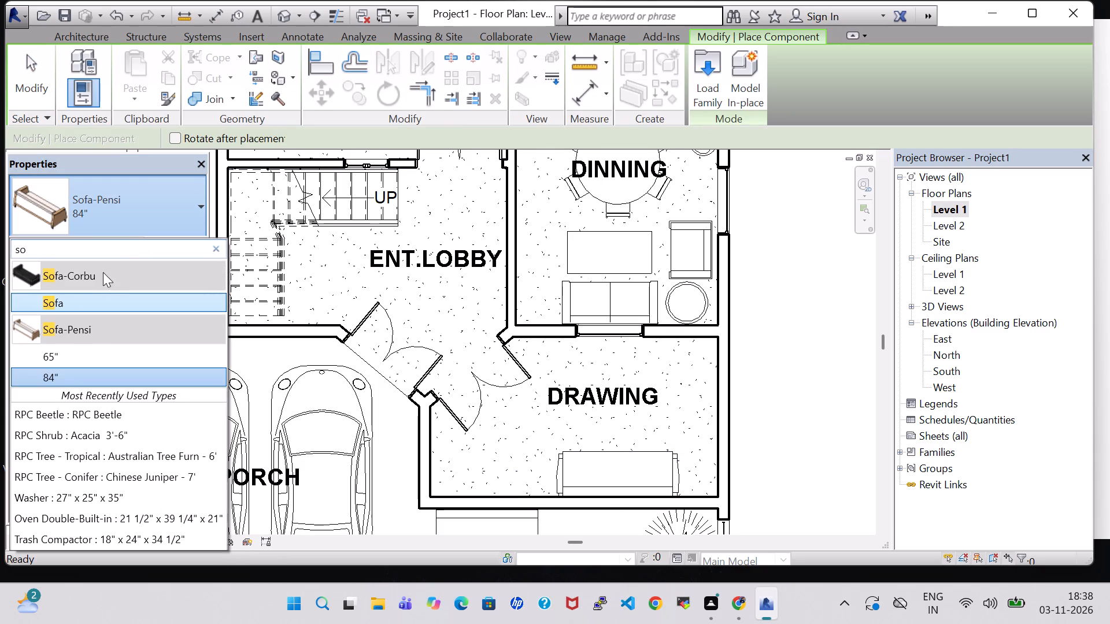
left_click(71, 356)
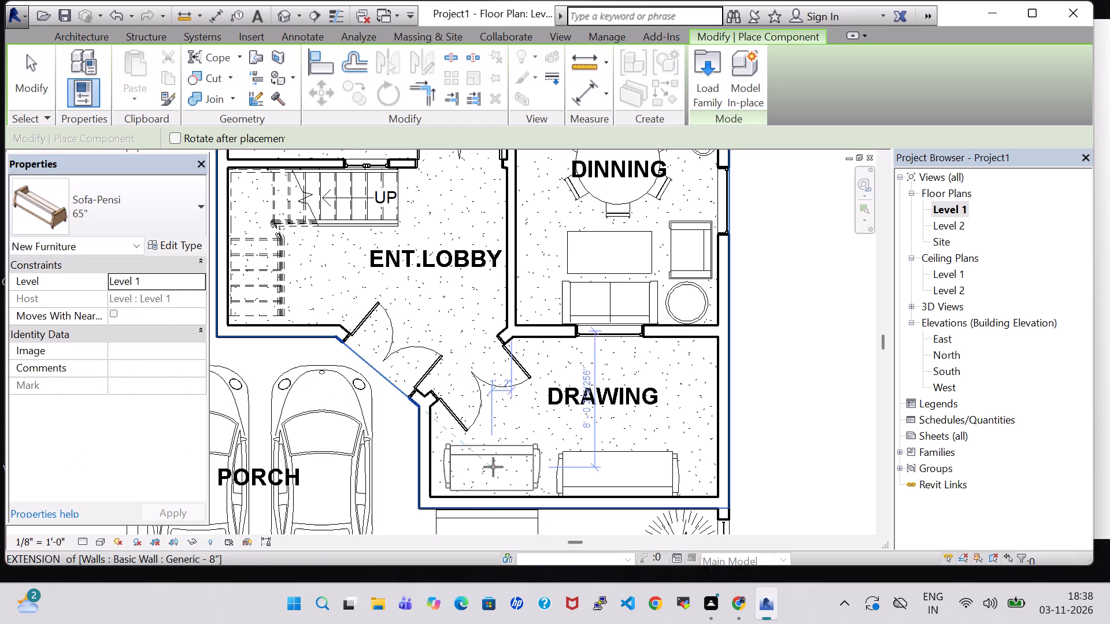
key("space")
key("space")
key("space")
key("space")
key("space")
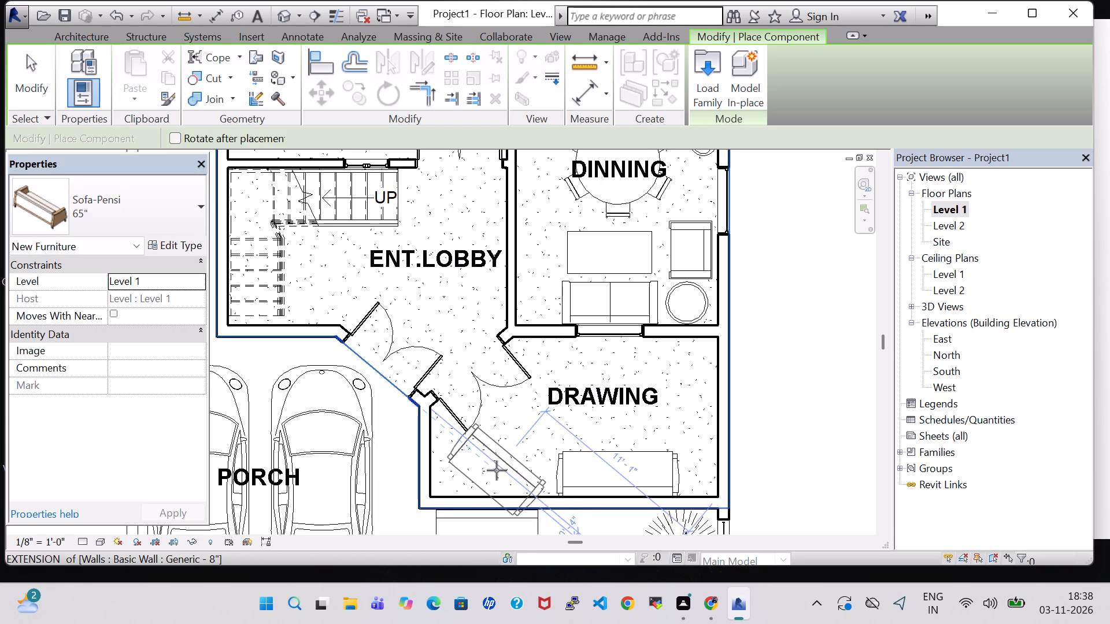
key("space")
key("space")
key("space")
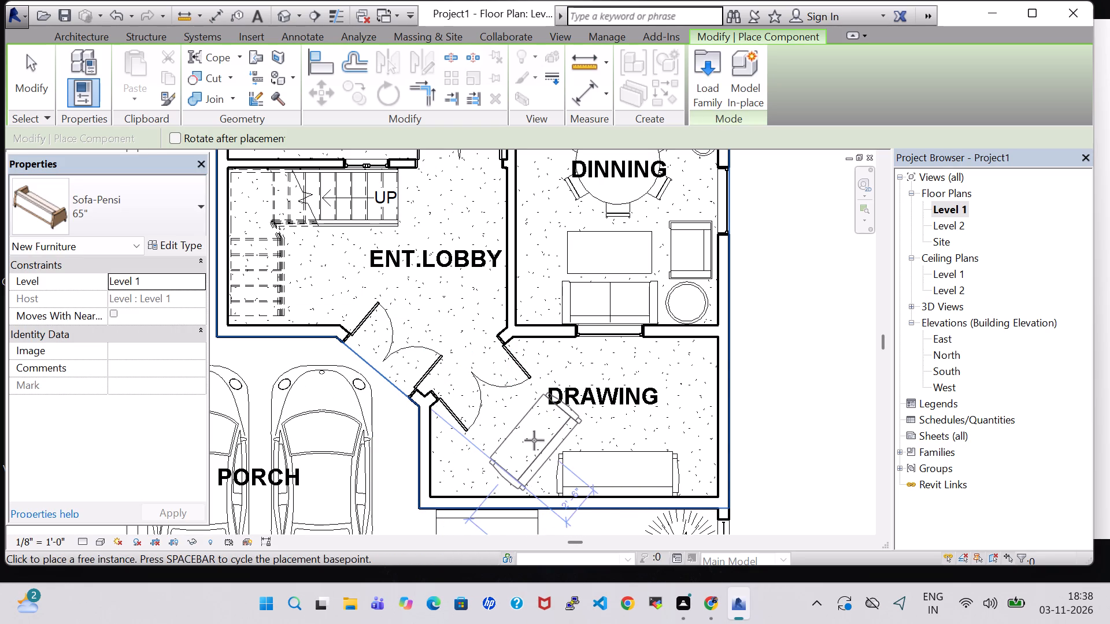
key("space")
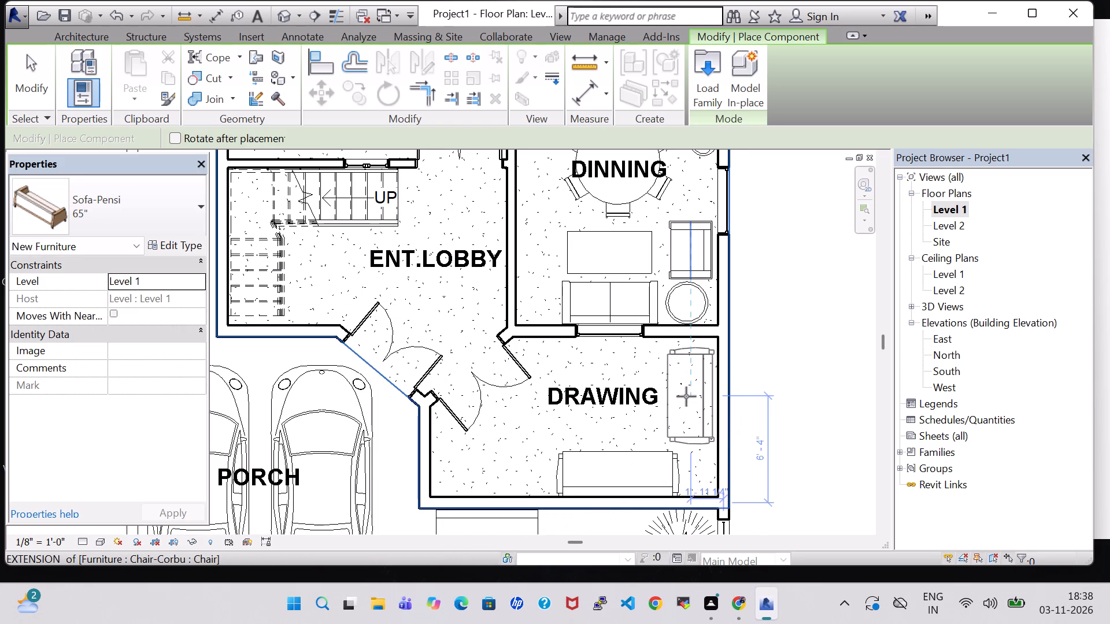
left_click(685, 396)
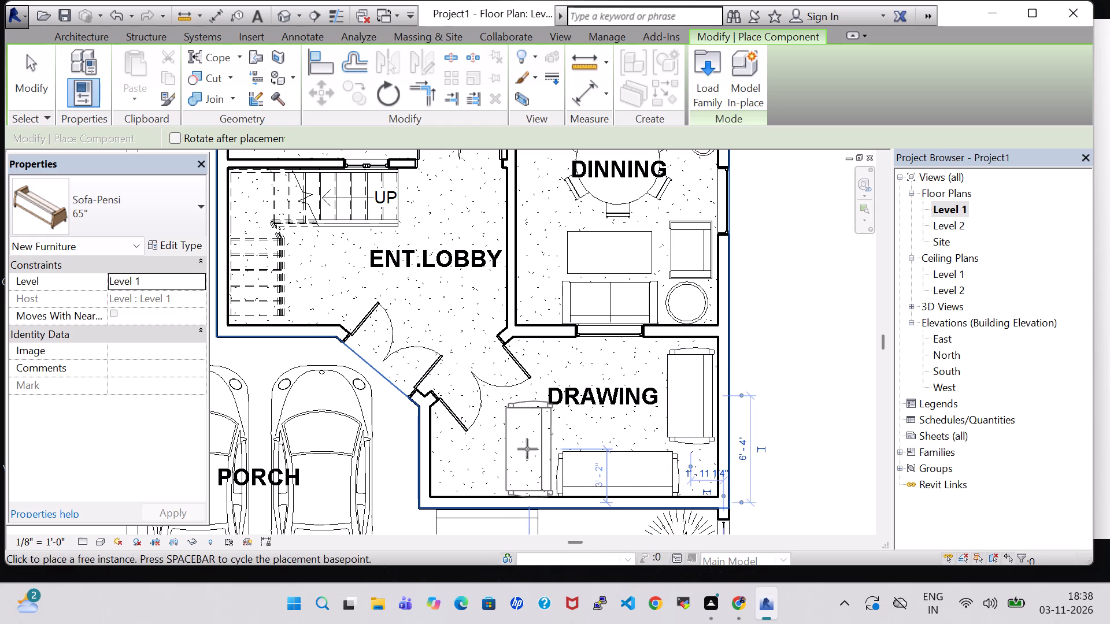
Place another 65" Sofa-Pensi with its back along the drawing room's north wall, in front of the wall opening.
key("space")
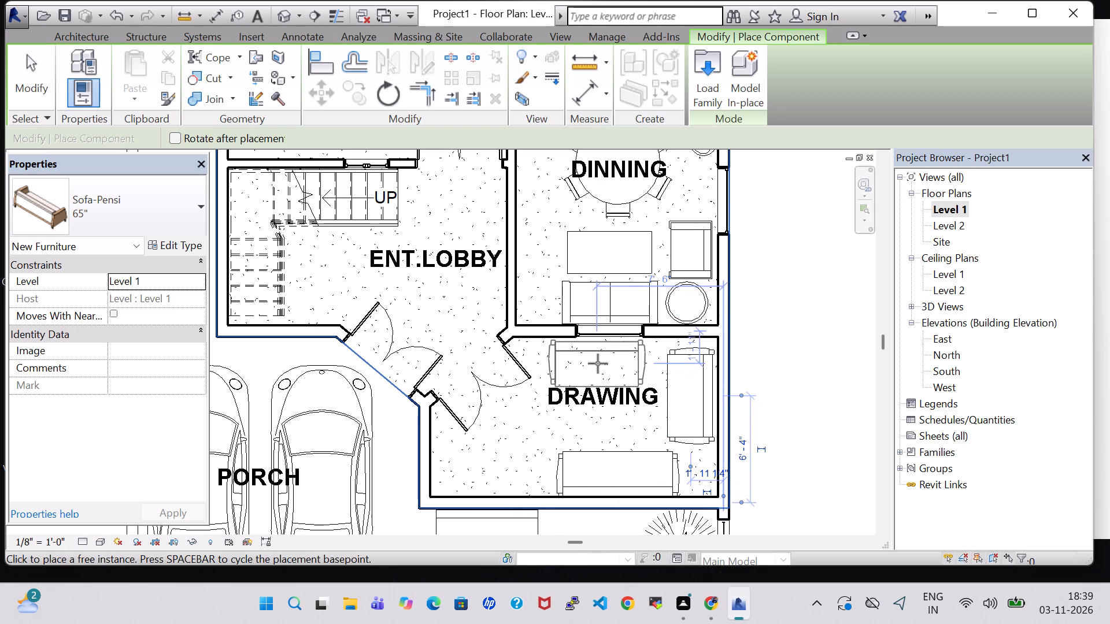
left_click(601, 363)
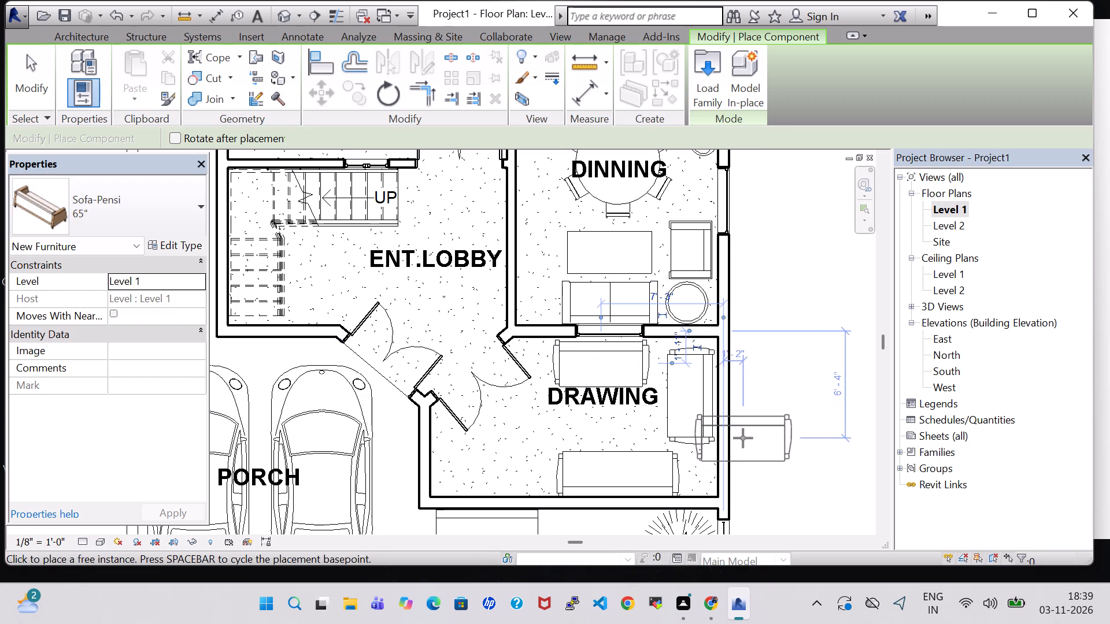
key("Escape")
key("Escape")
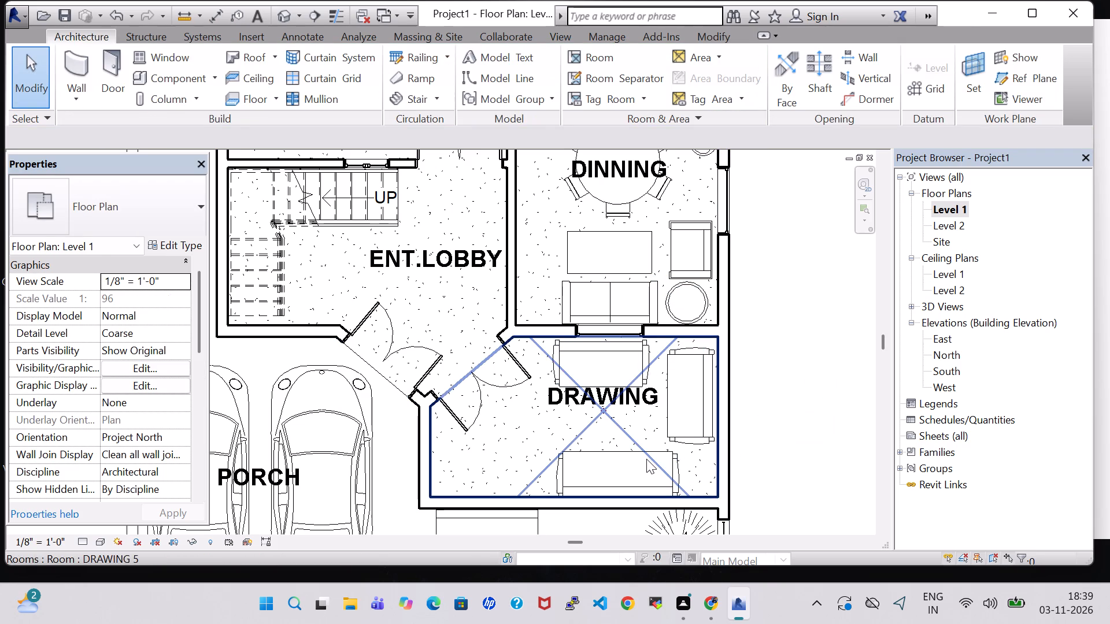
Nudge the south-wall 84" Sofa-Pensi west along the drawing room's south wall.
left_click(650, 450)
key("Left")
key("Left")
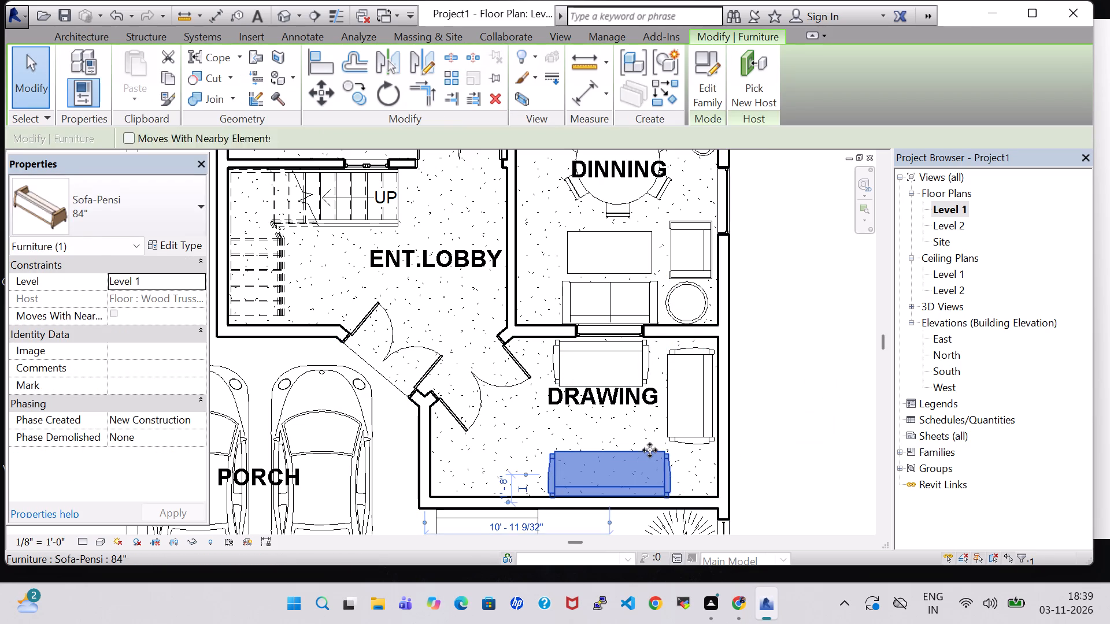
key("Left")
key("Left")
key("Left")
key("Left")
Nudge the east-wall 65" Sofa-Pensi south until its centre is about 5' 4" from the drawing room's south wall.
left_click(705, 353)
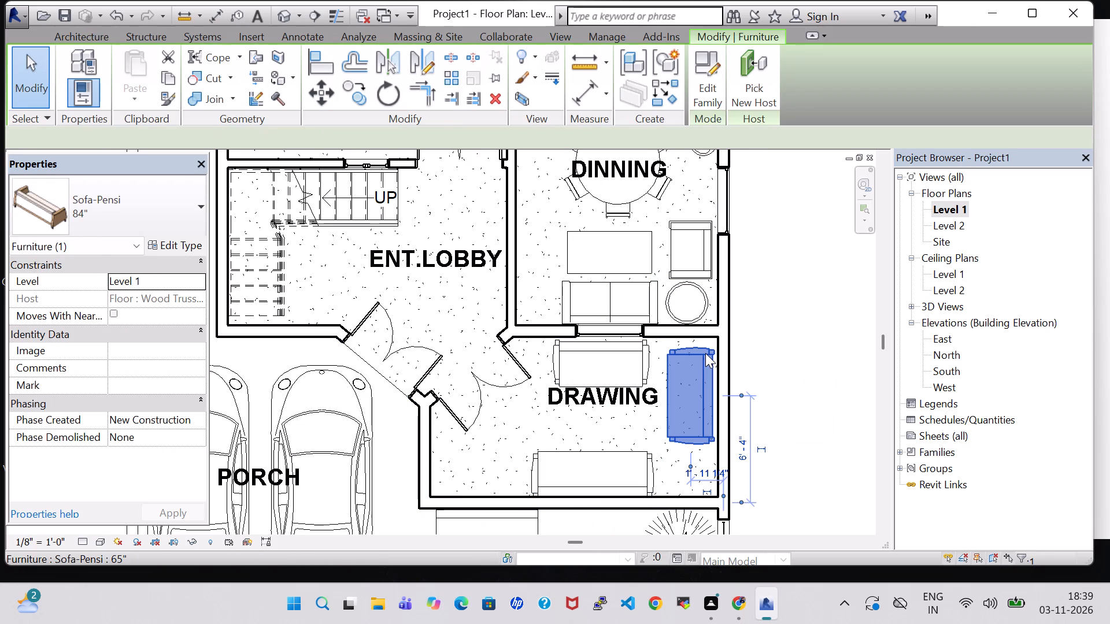
key("Down")
key("Down")
key("Down")
key("Down")
key("Down")
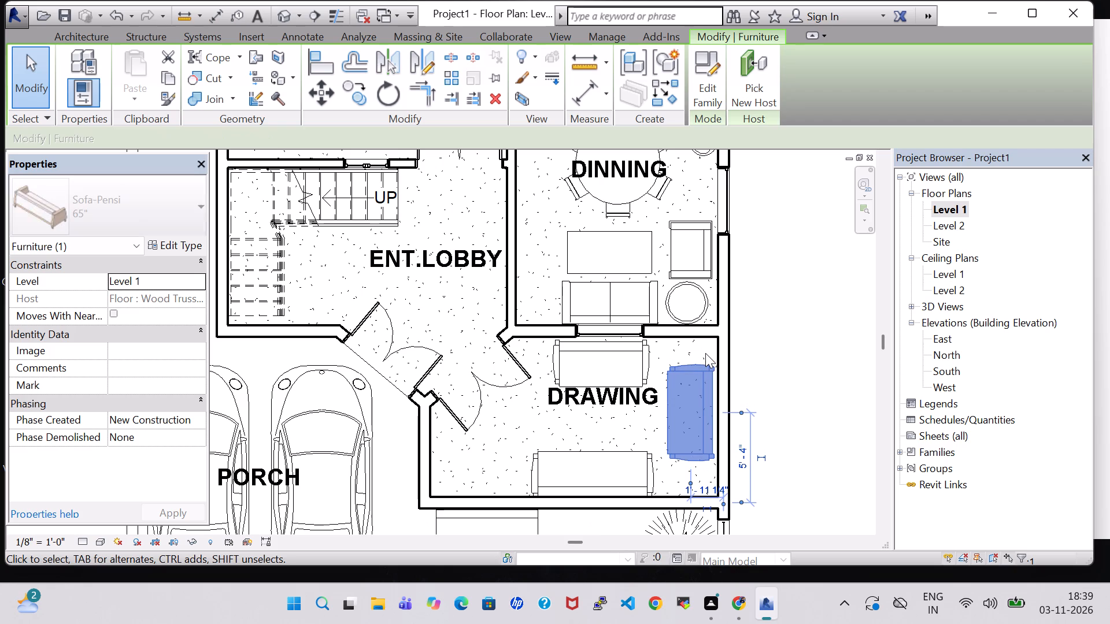
left_click(768, 365)
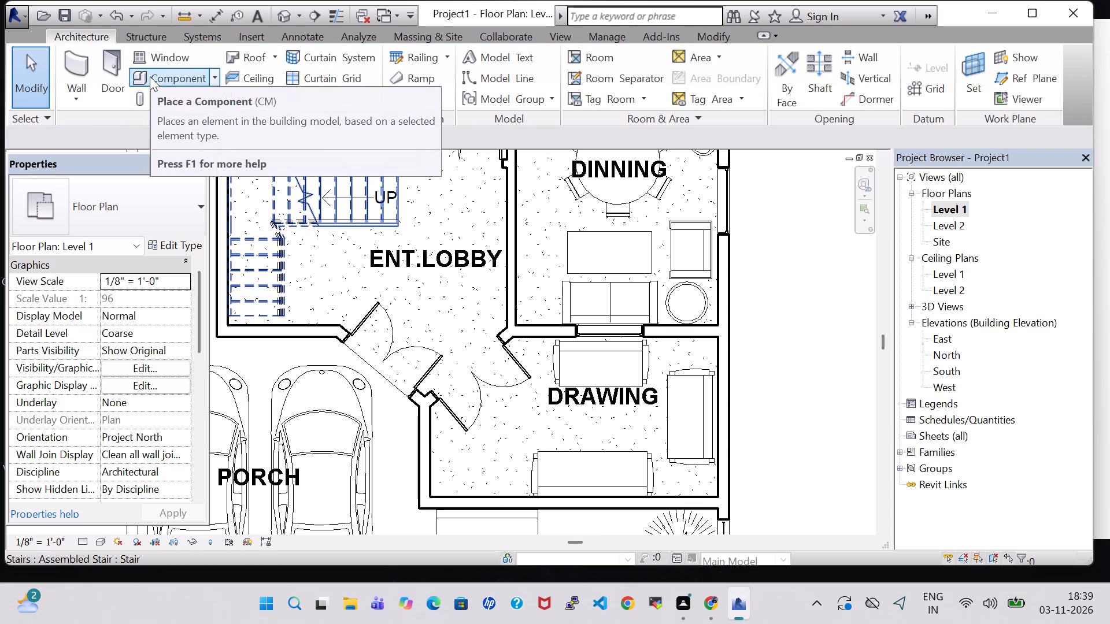
left_click(684, 427)
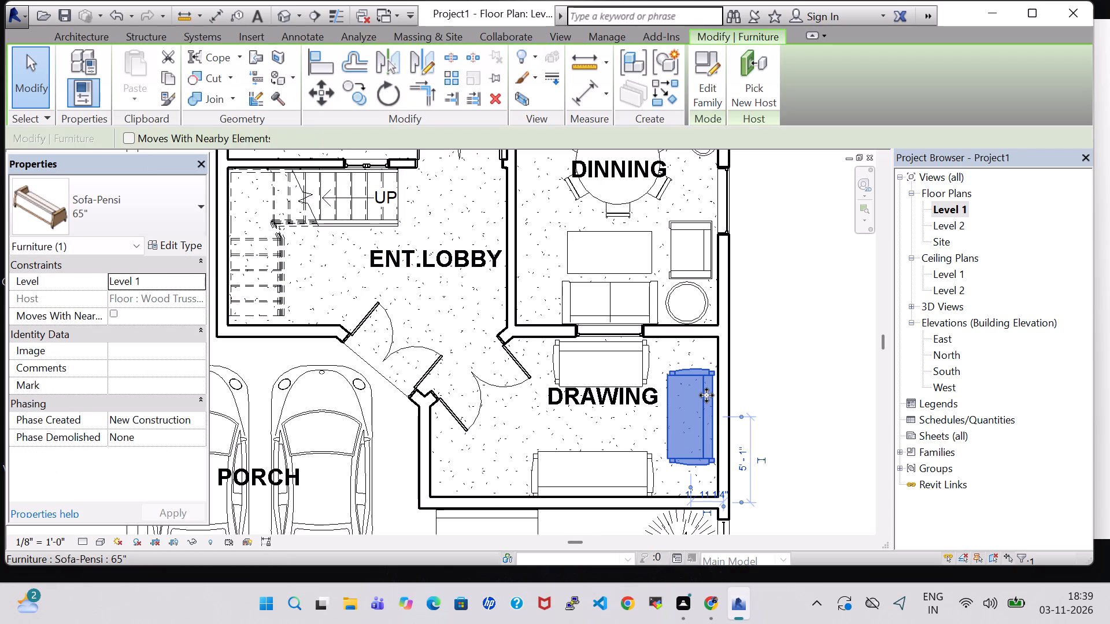
key("Up")
left_click(764, 374)
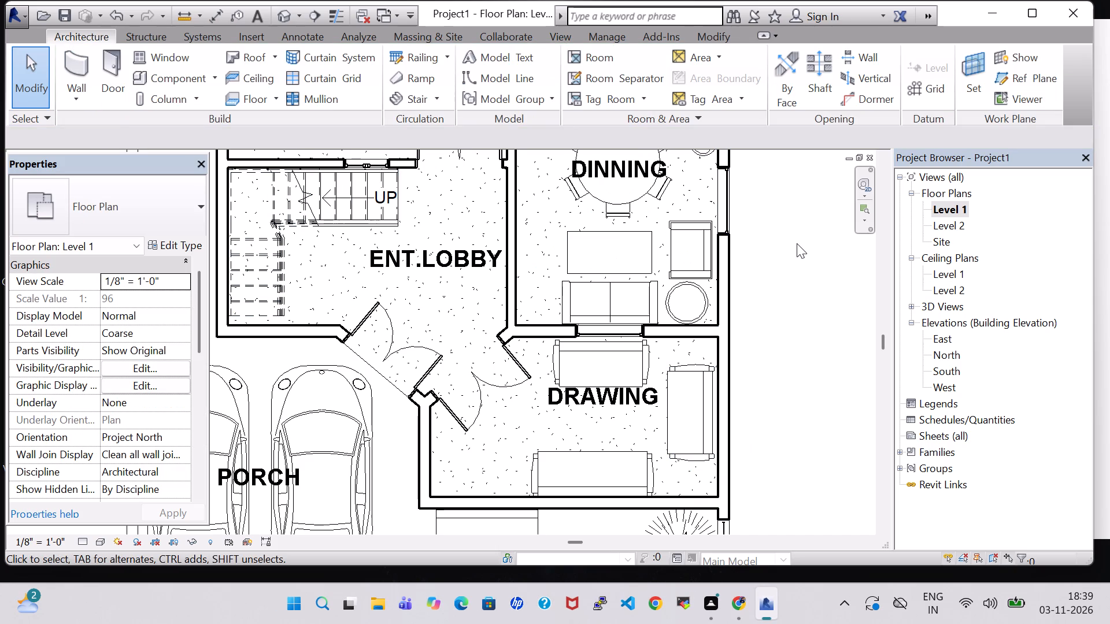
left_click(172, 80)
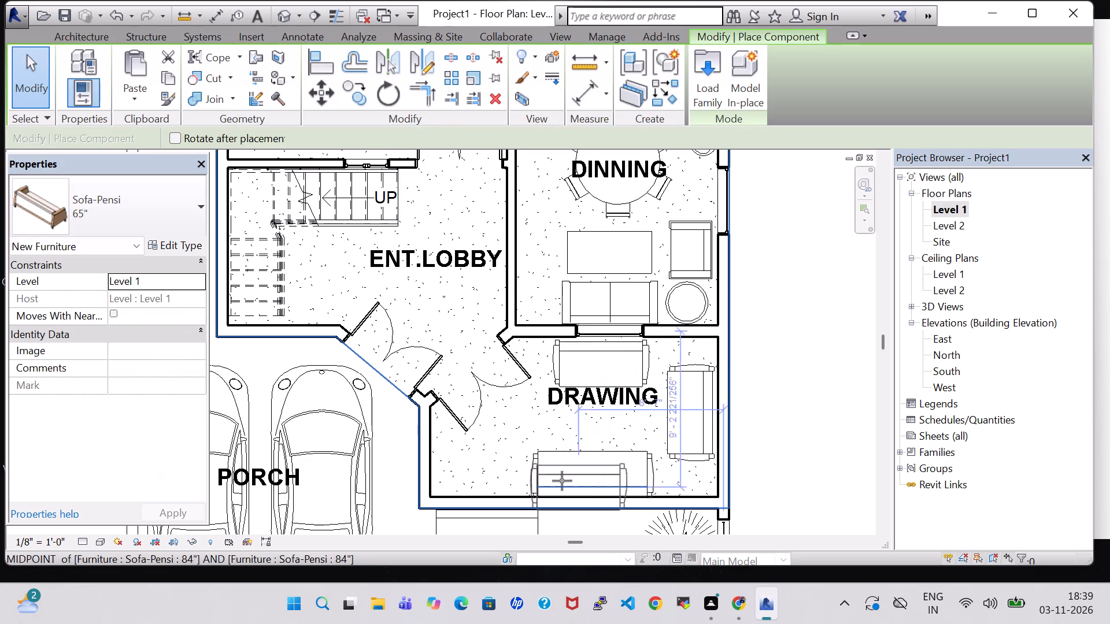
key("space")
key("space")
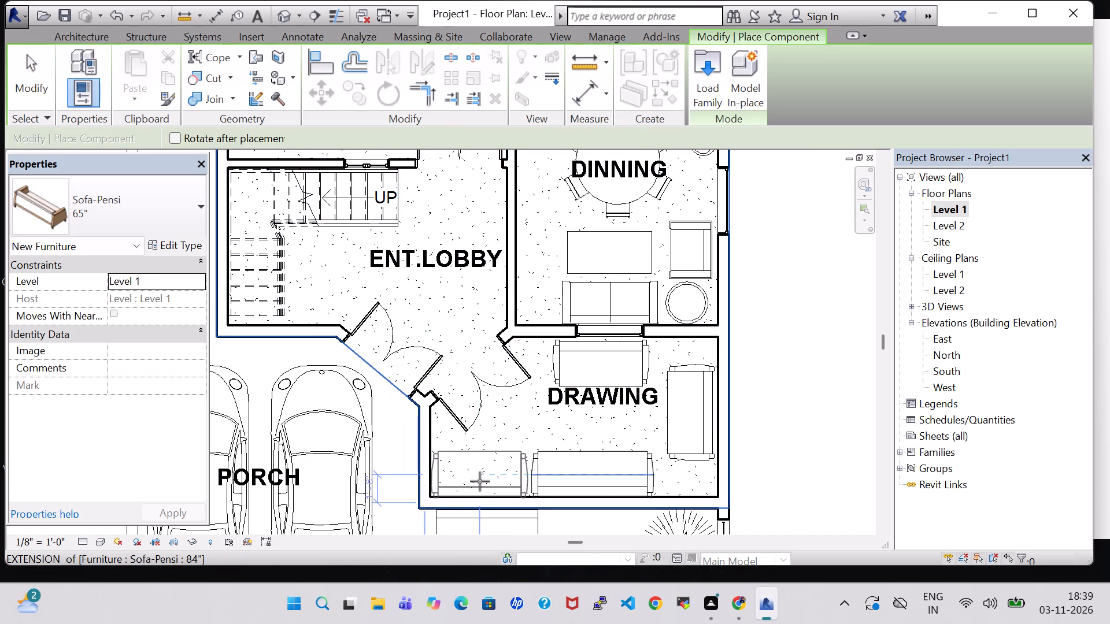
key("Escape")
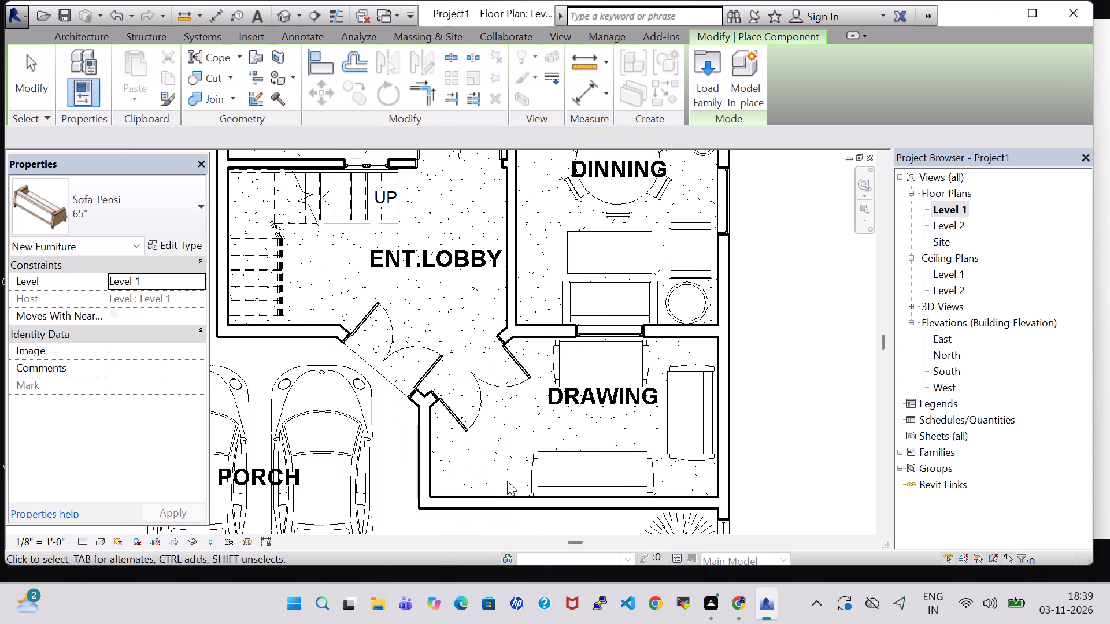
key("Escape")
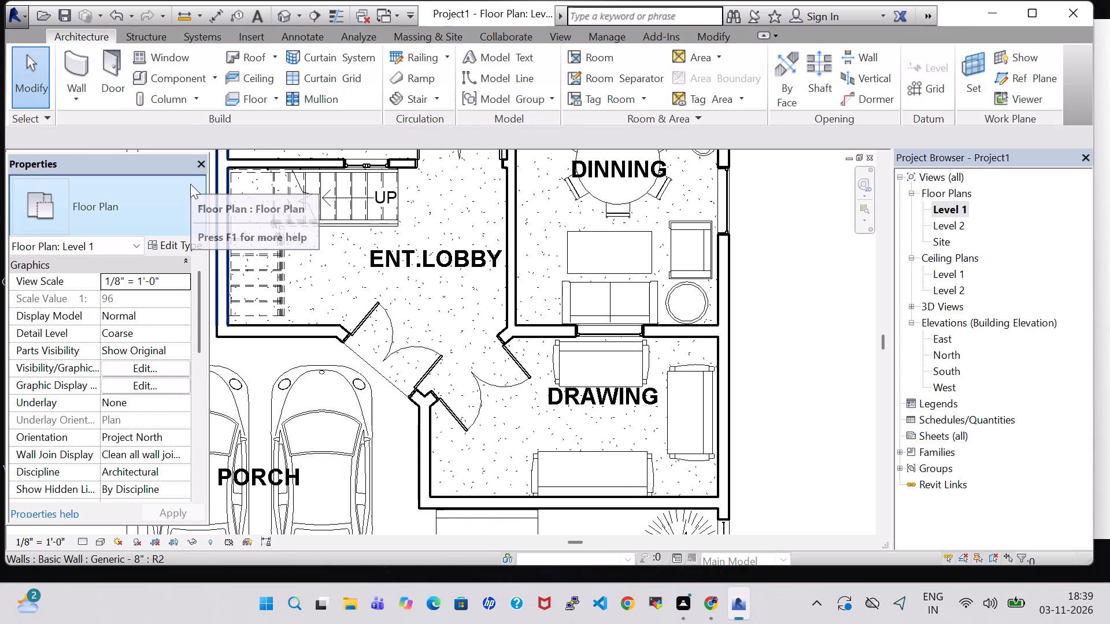
Load the Table-Night Stand family from the US Imperial library's Furniture Tables folder.
left_click(168, 79)
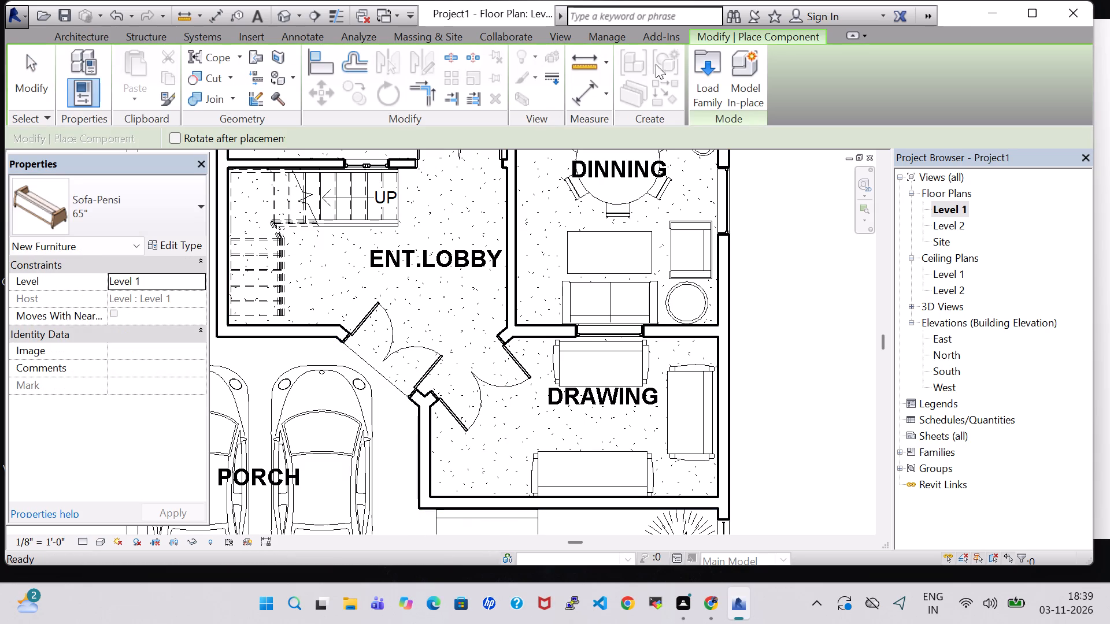
left_click(697, 93)
scroll(590, 238, "down", 1)
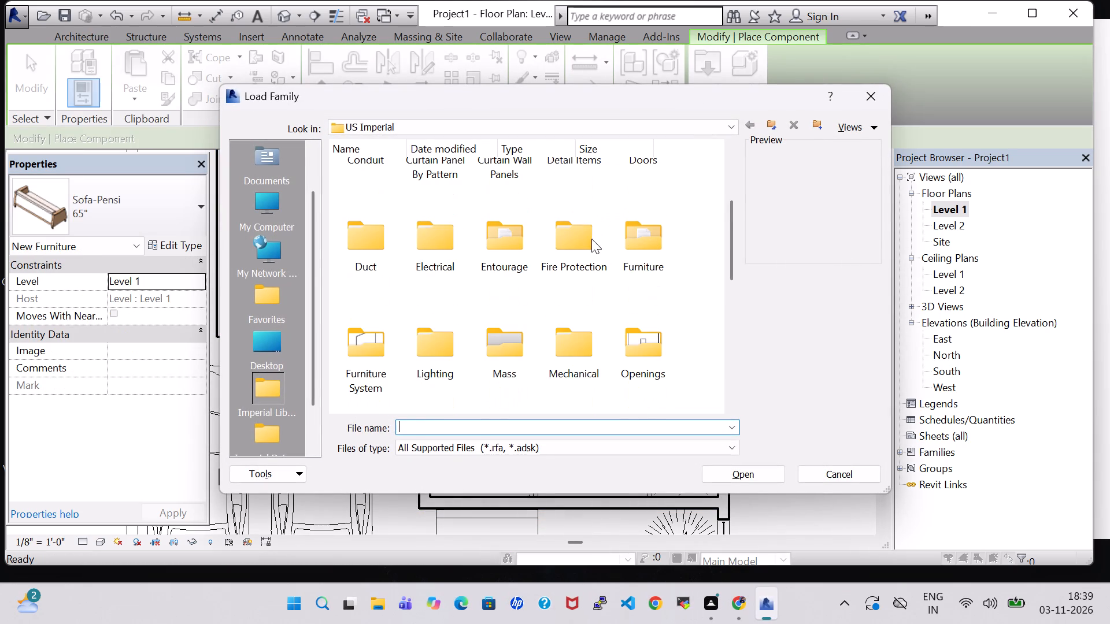
scroll(524, 262, "down", 1)
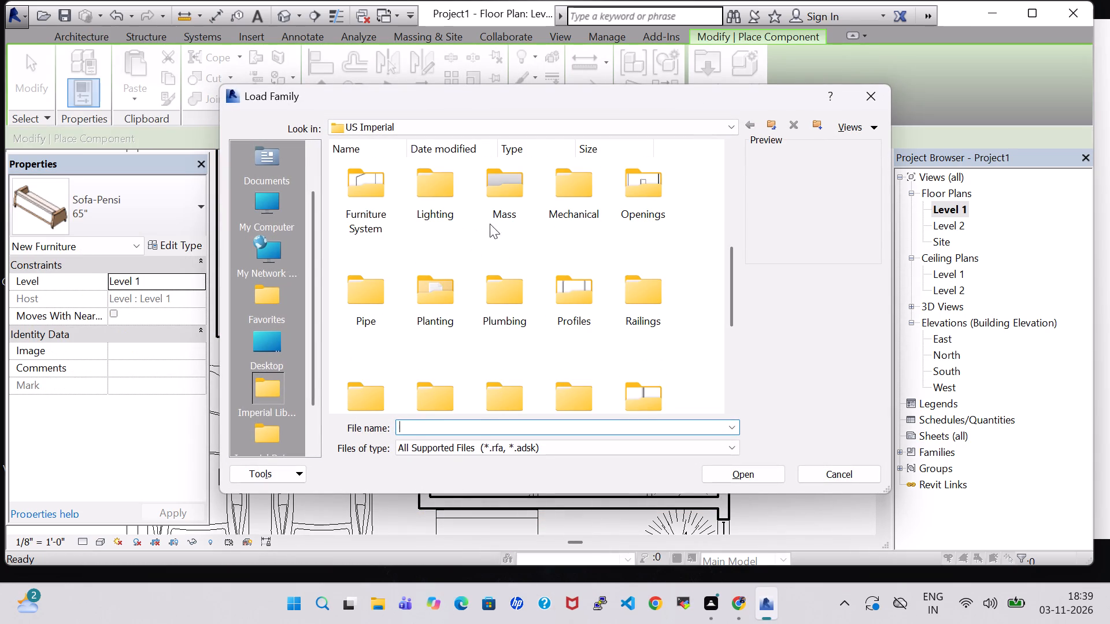
scroll(607, 215, "up", 1)
left_click(636, 276)
double_click(649, 250)
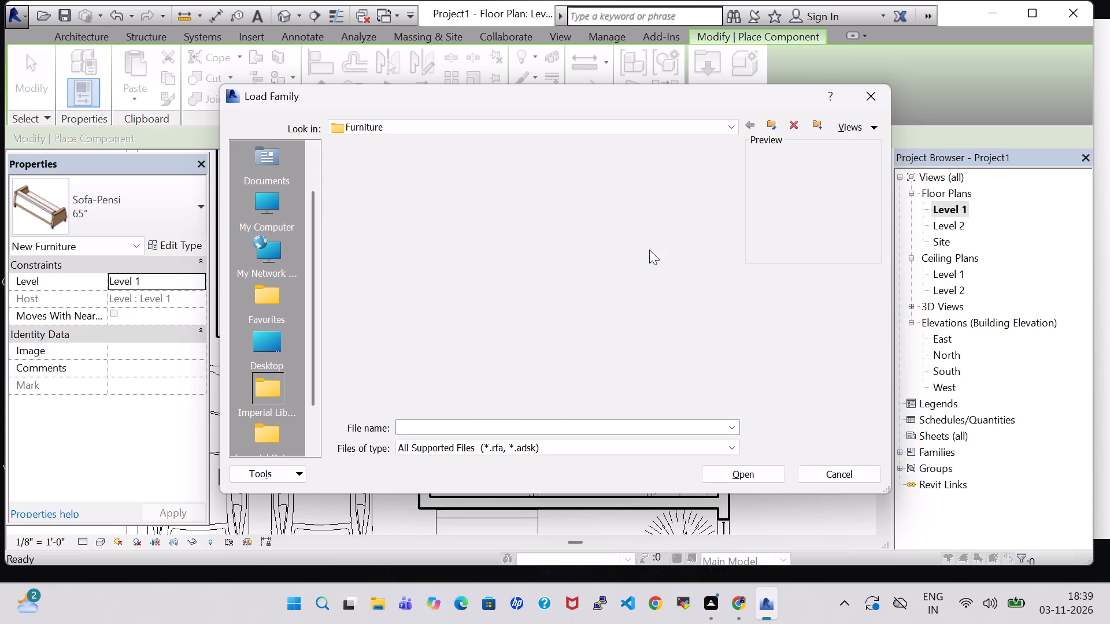
double_click(553, 193)
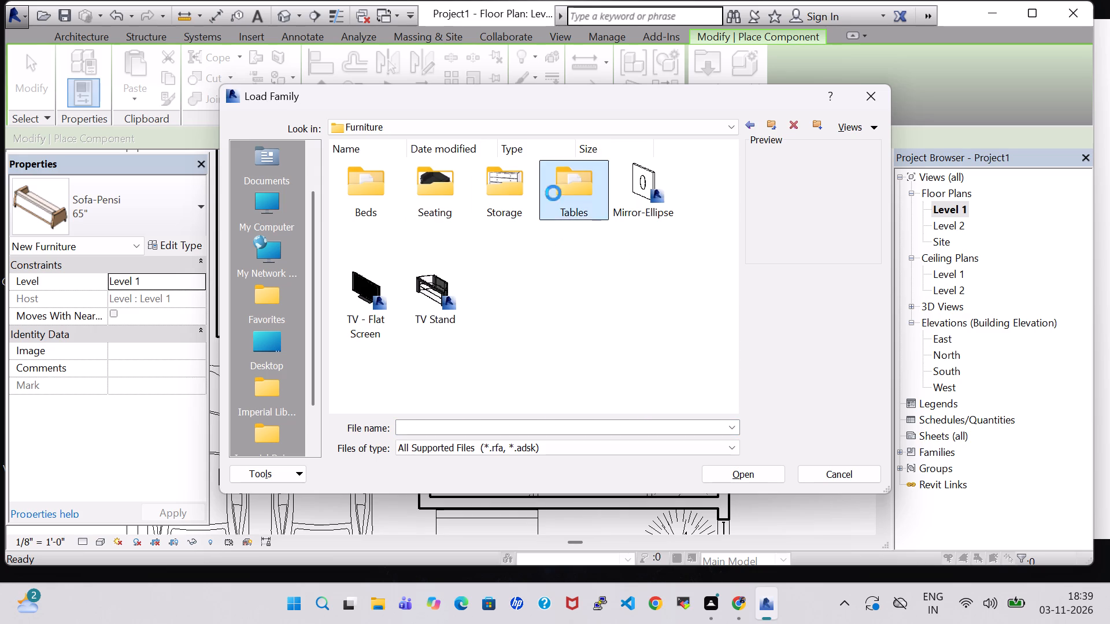
left_click(587, 295)
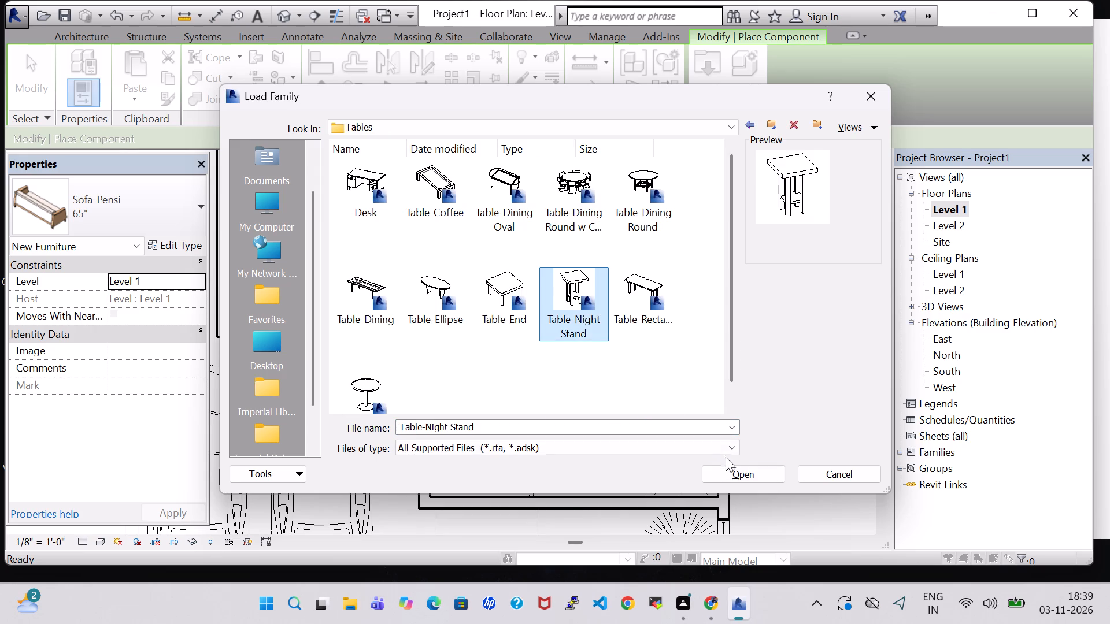
left_click(726, 473)
key("Escape")
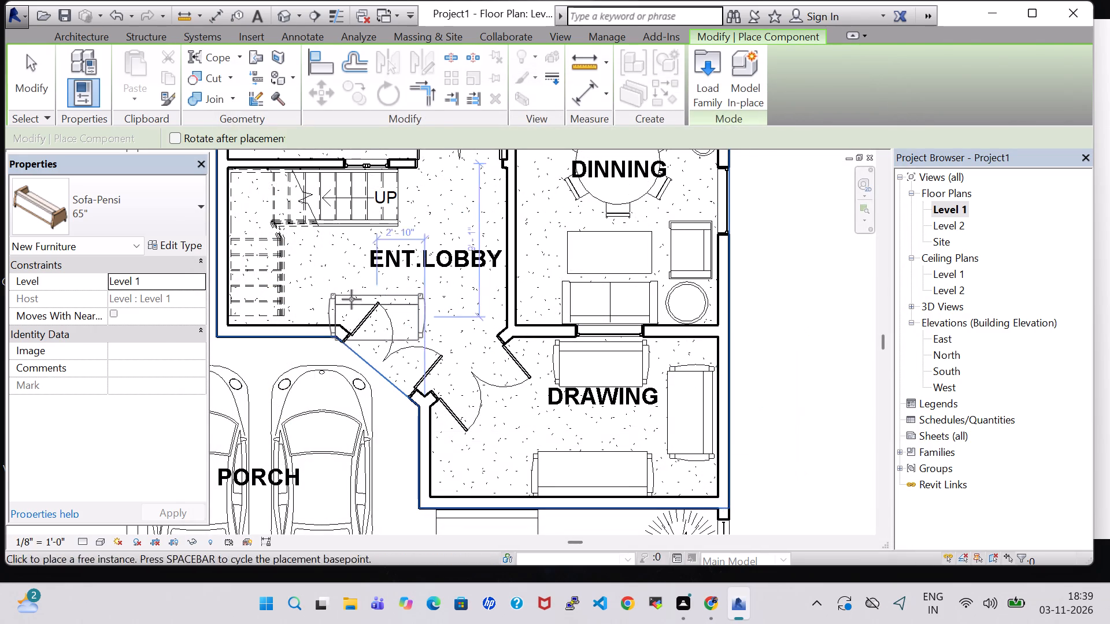
key("Escape")
key("Escape")
Place two 18" x 18" x 24" Table-Night Stands in the drawing room, one at each end of the east-wall sofa.
left_click(147, 84)
left_click(123, 231)
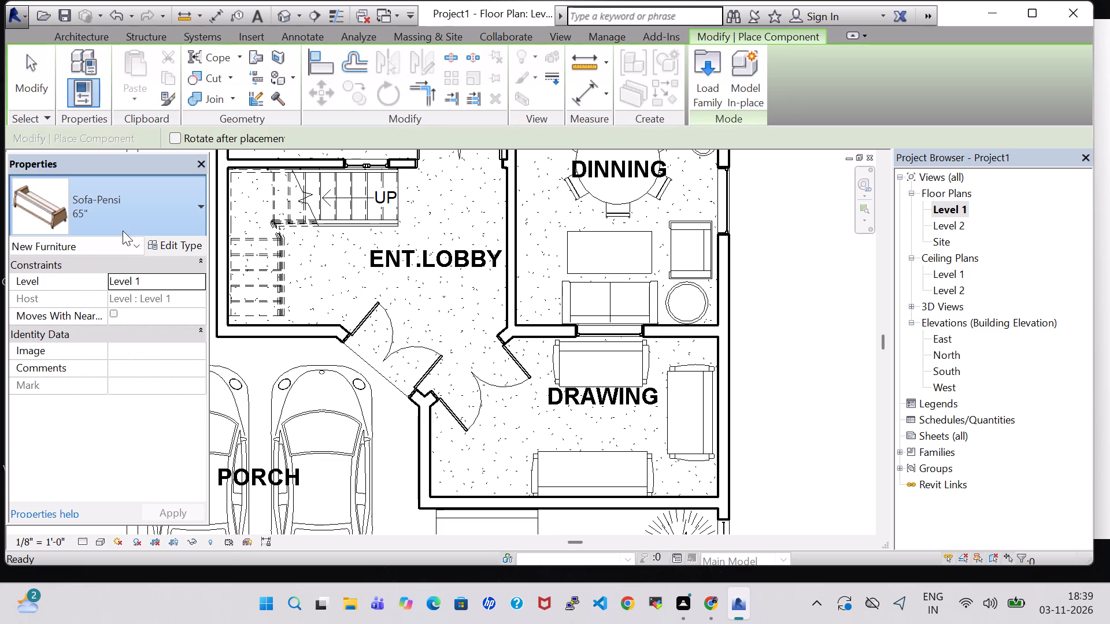
type("tab")
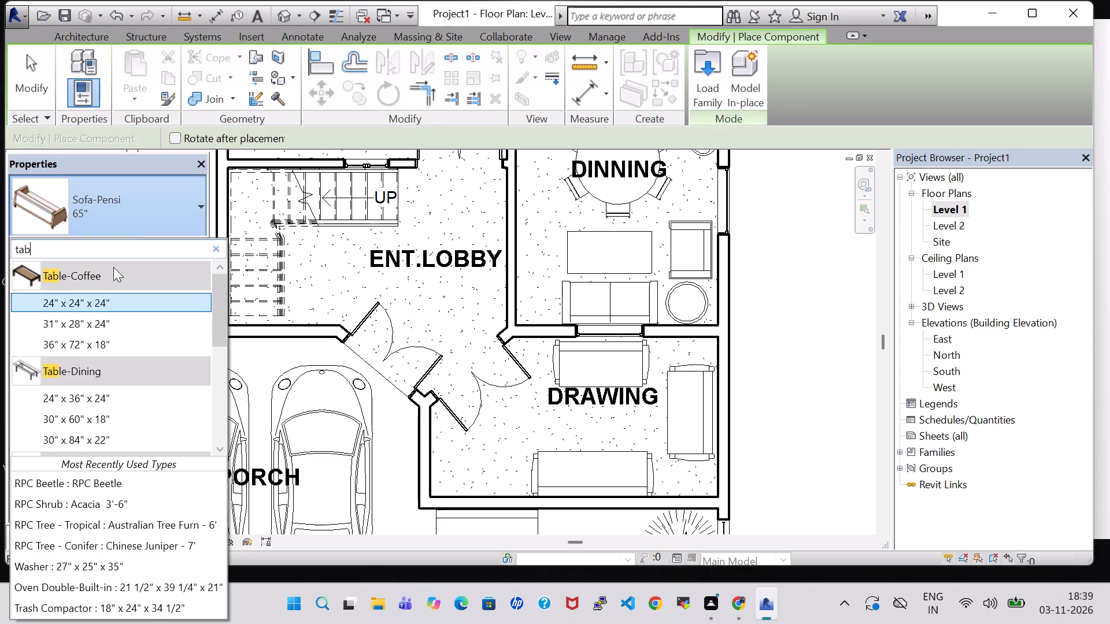
scroll(104, 321, "down", 2)
scroll(81, 393, "down", 2)
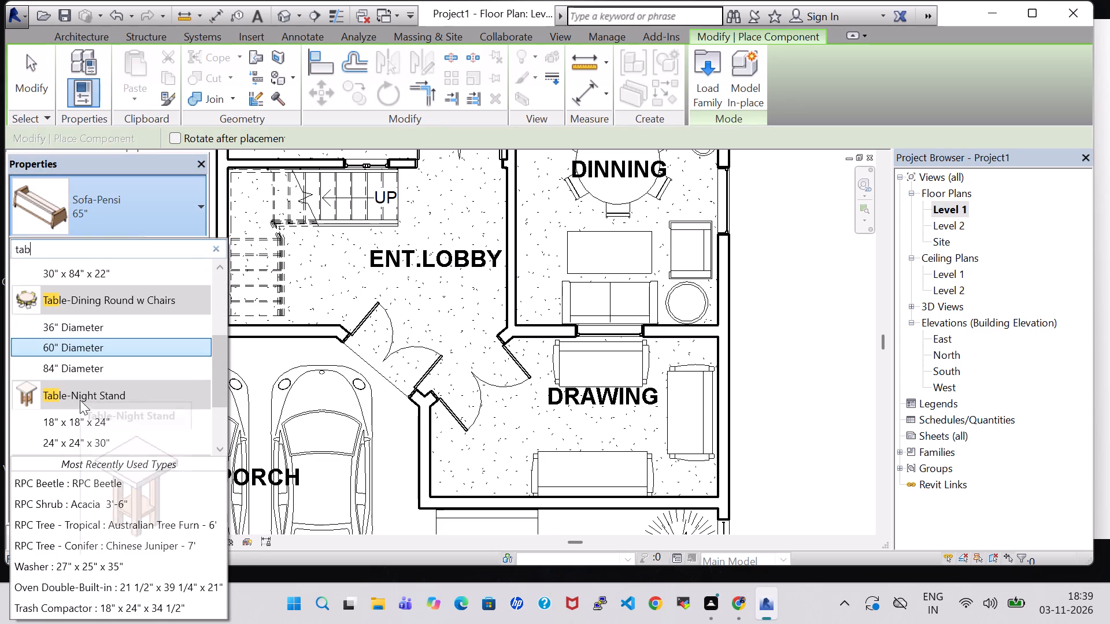
left_click(82, 414)
scroll(676, 471, "up", 4)
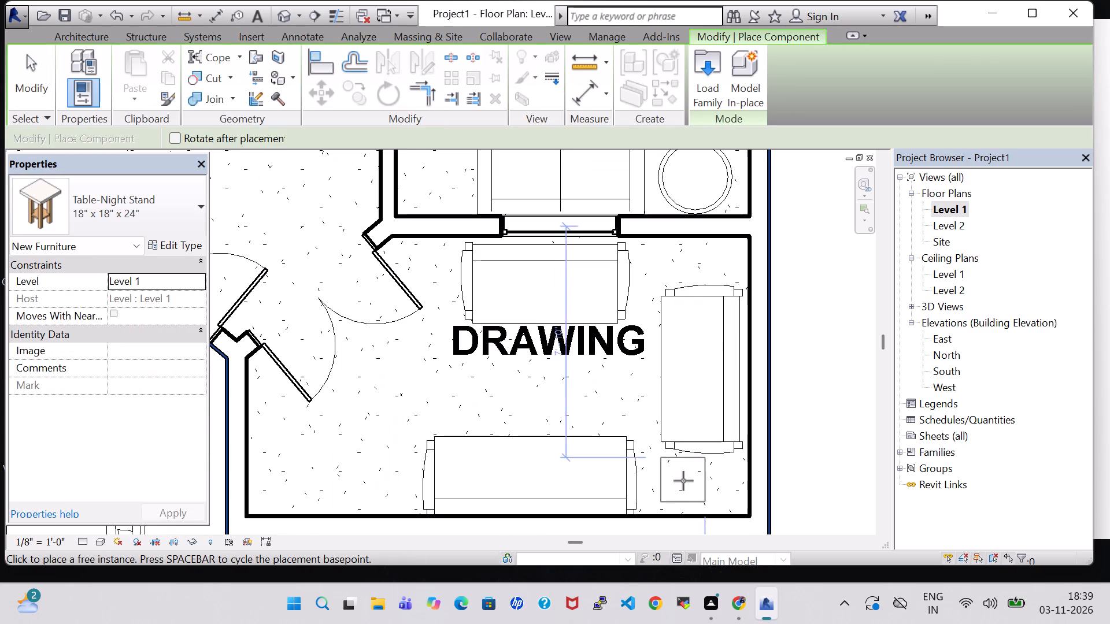
left_click(702, 484)
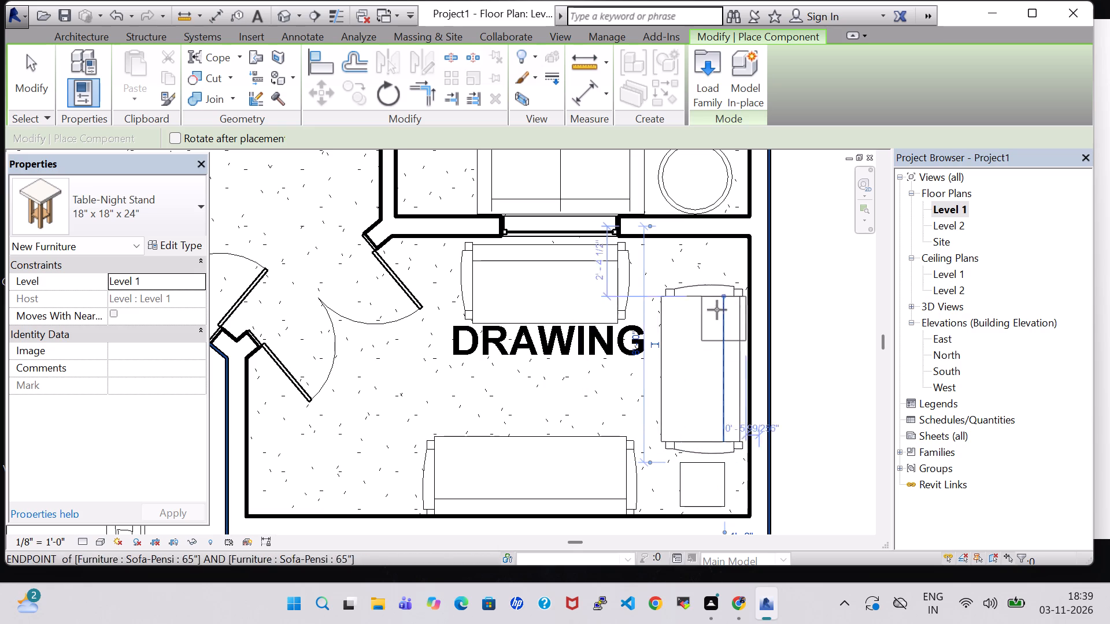
left_click(700, 264)
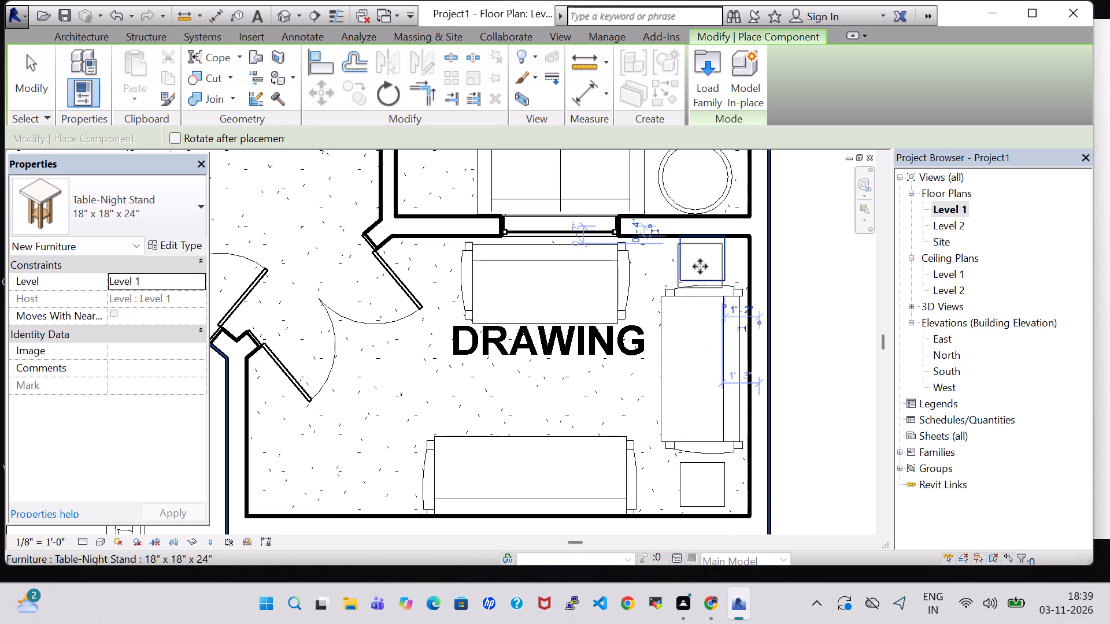
key("Escape")
key("Escape")
Nudge the east-wall sofa slightly south, along with the night stand in the drawing room's north-east corner.
left_click(709, 296)
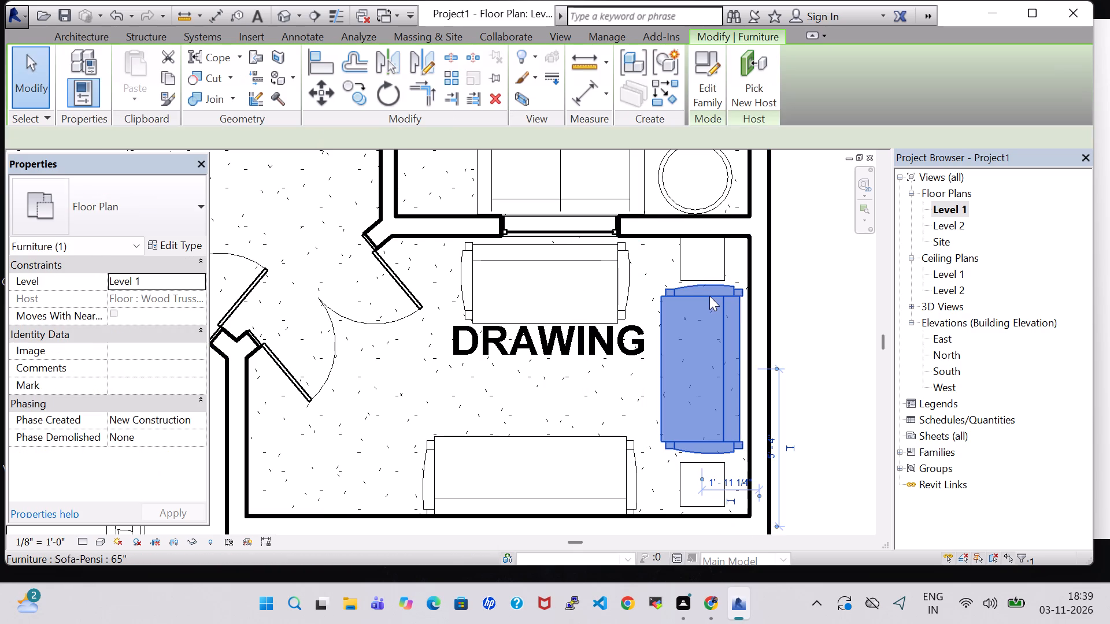
key("Down")
key("Down")
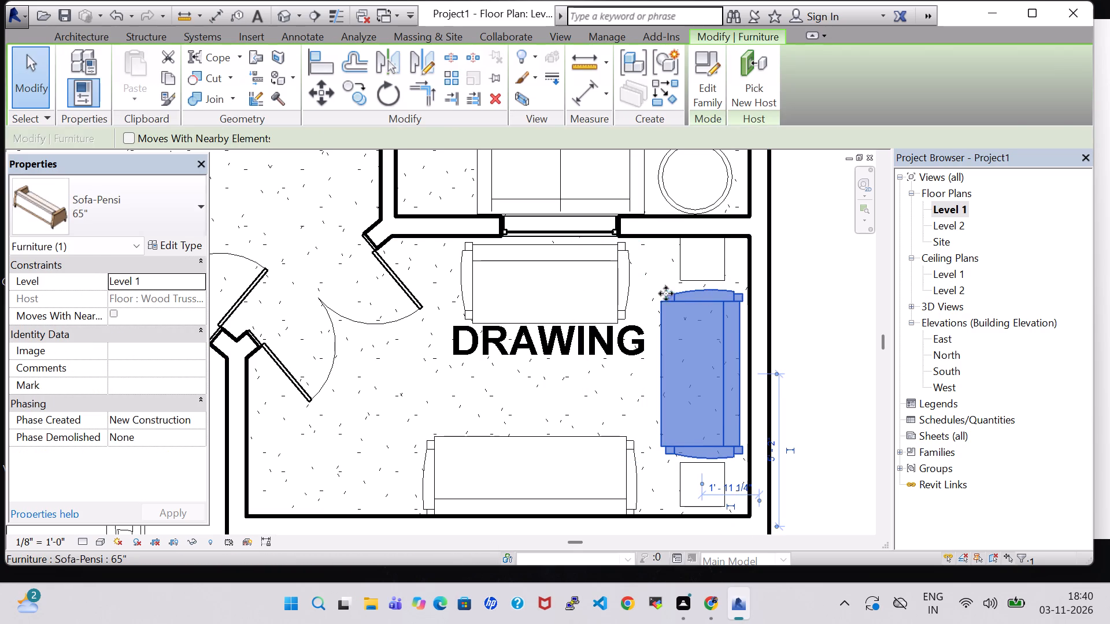
left_click(689, 269)
left_click(706, 263)
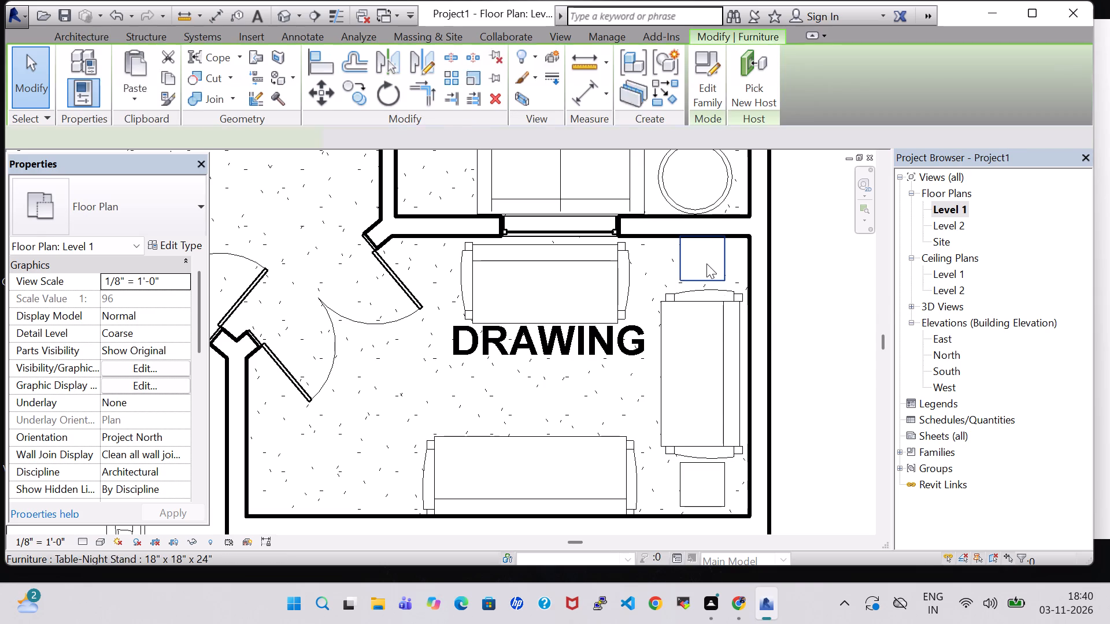
key("Down")
key("Down")
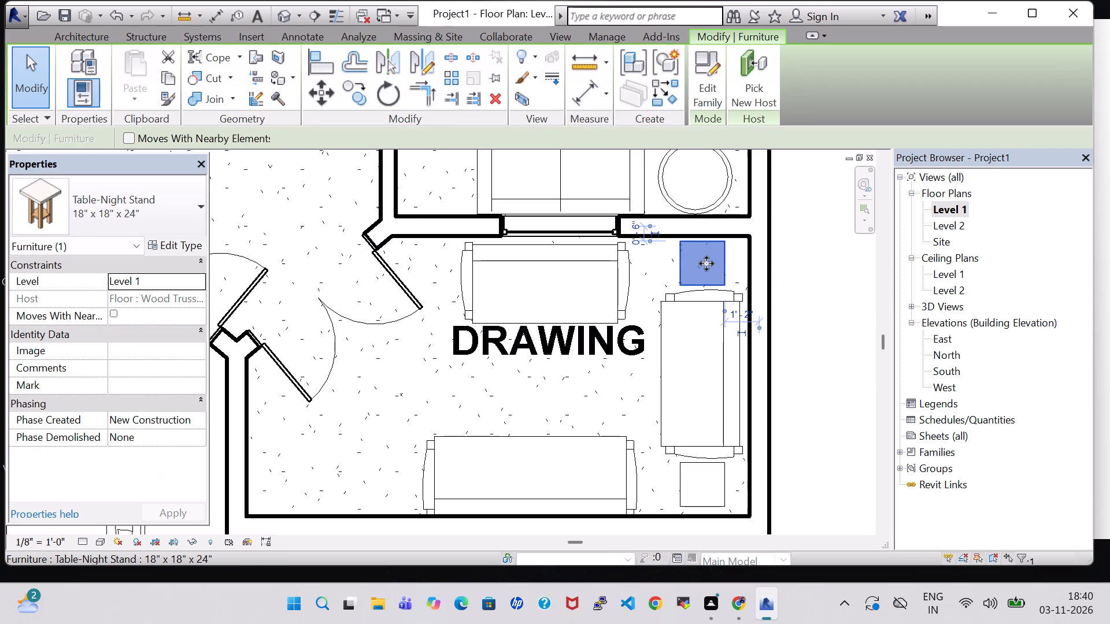
Nudge the north-wall 65" sofa east so it is centred on the opening in the drawing room's north wall.
left_click(610, 266)
key("Right")
key("Right")
key("Right")
key("Right")
key("Right")
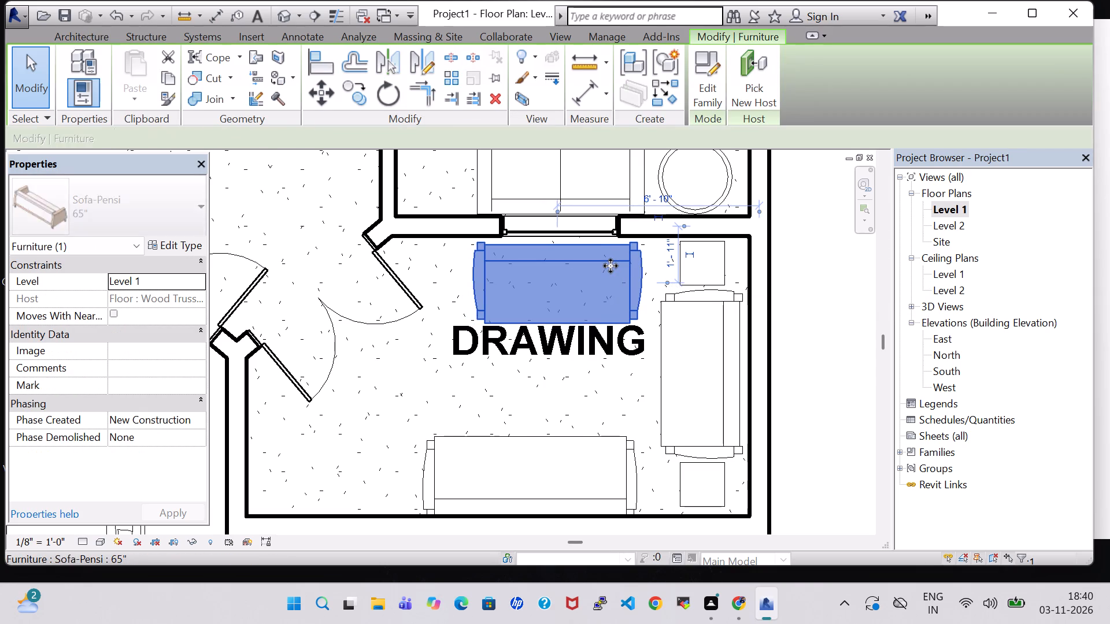
key("Right")
left_click(358, 414)
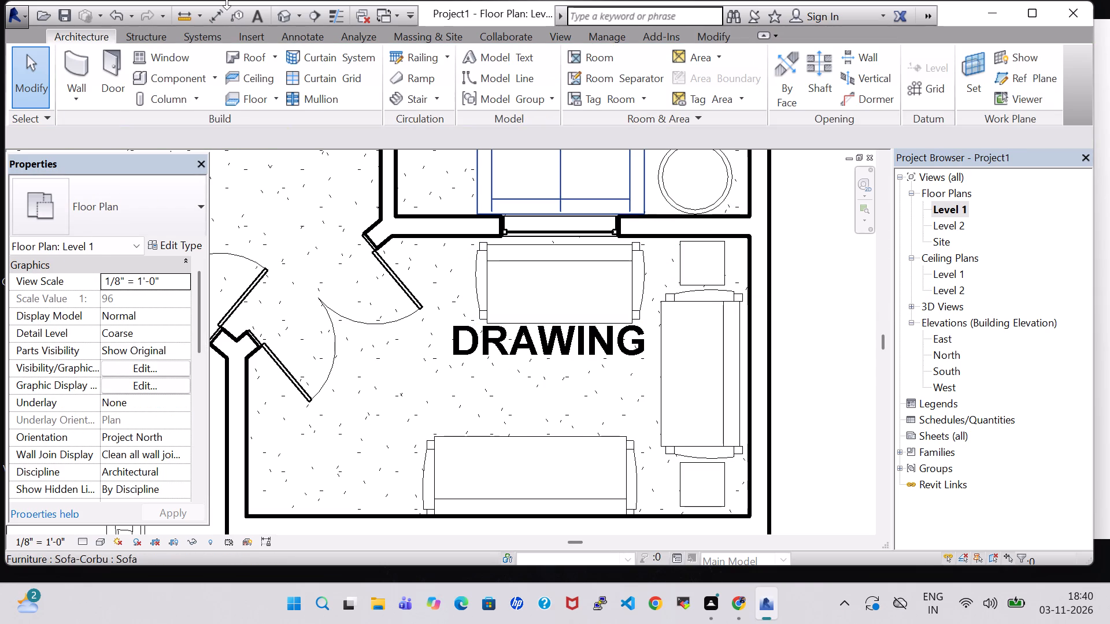
Place a third 18" x 18" x 24" Table-Night Stand just west of the 84" sofa, near the drawing room's south wall.
left_click(158, 81)
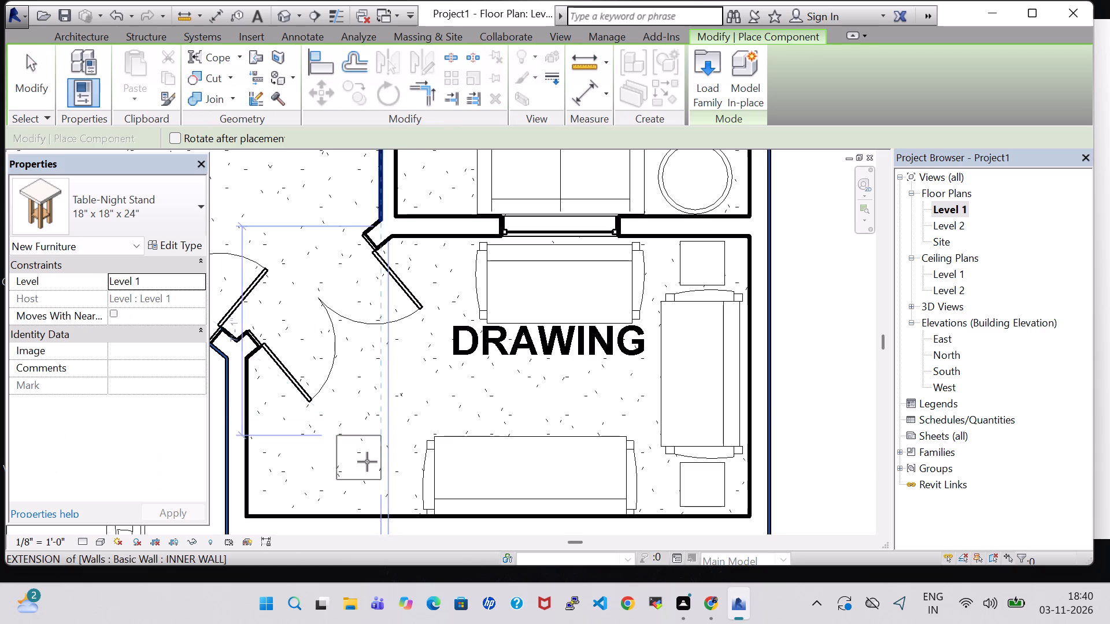
left_click(368, 476)
key("Escape")
key("Escape")
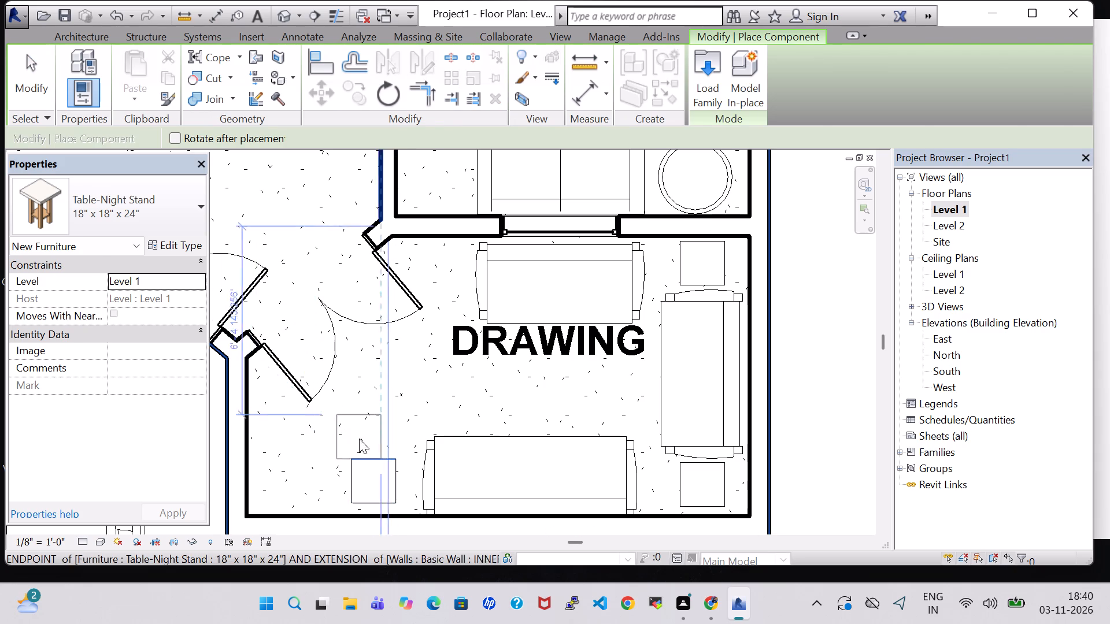
Change the night stand west of the 84" sofa to the Table-Night Stand 24" x 24" x 30" type.
left_click(382, 463)
left_click(147, 211)
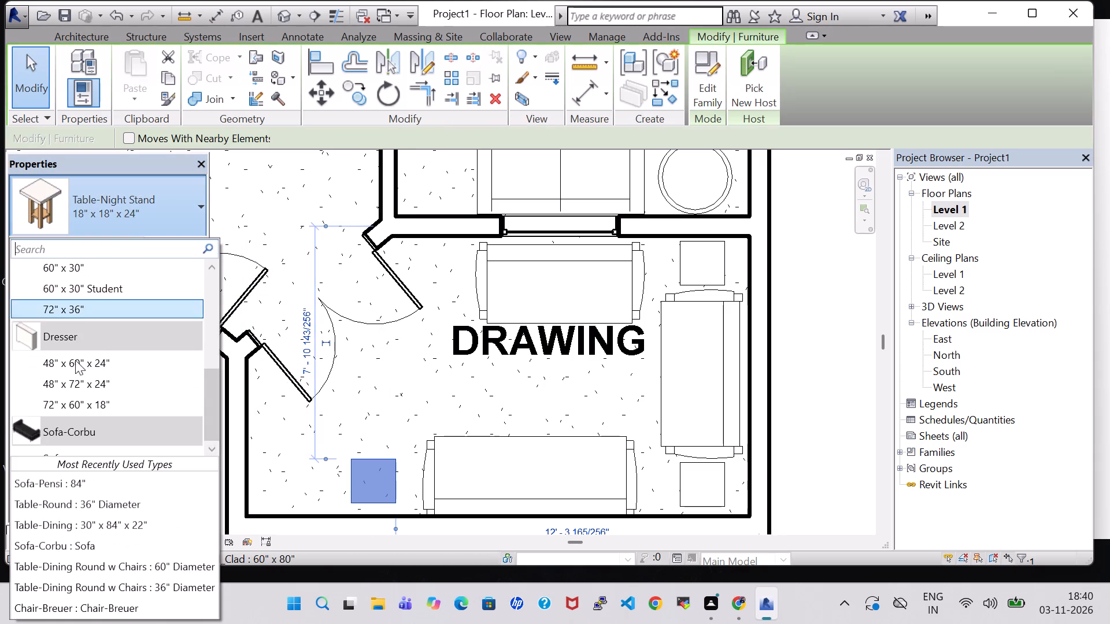
scroll(77, 328, "up", 10)
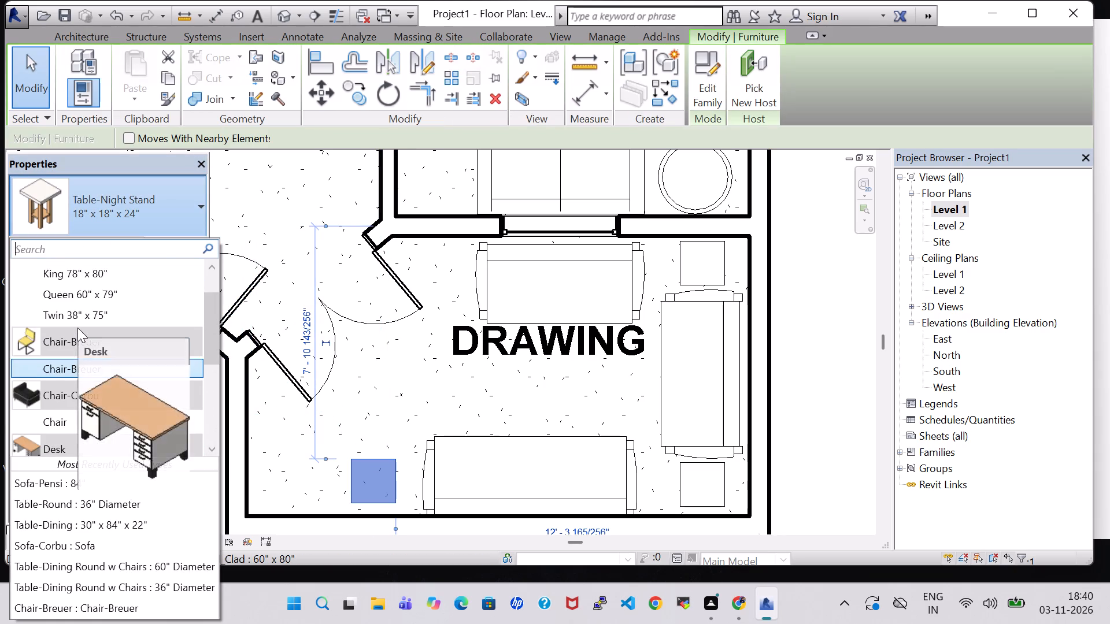
scroll(77, 328, "up", 4)
type("tabl")
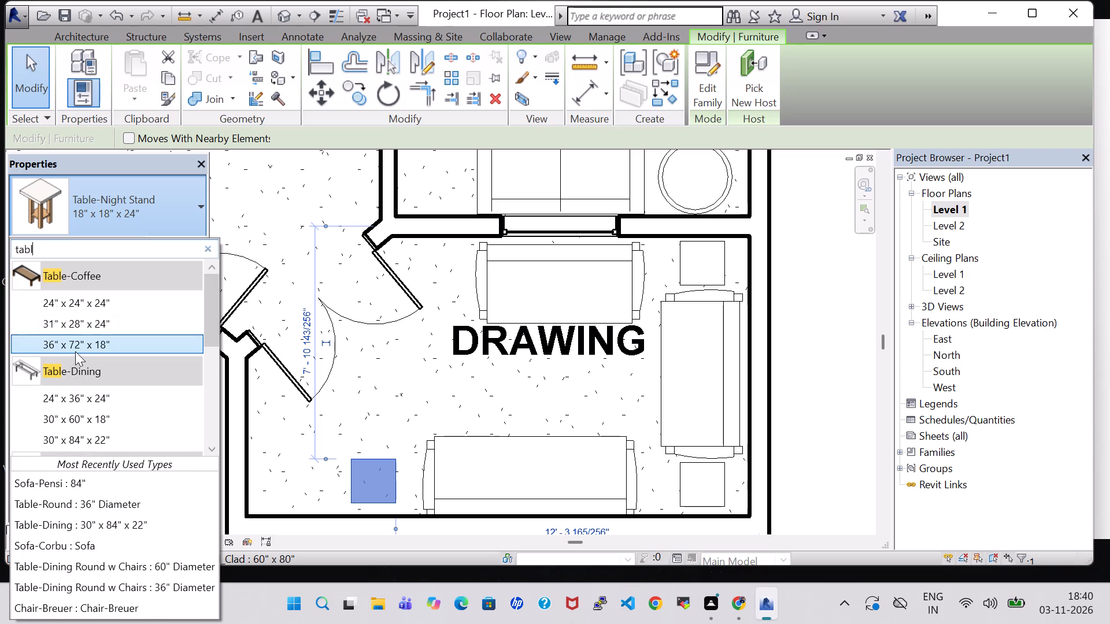
scroll(62, 370, "down", 4)
left_click(66, 444)
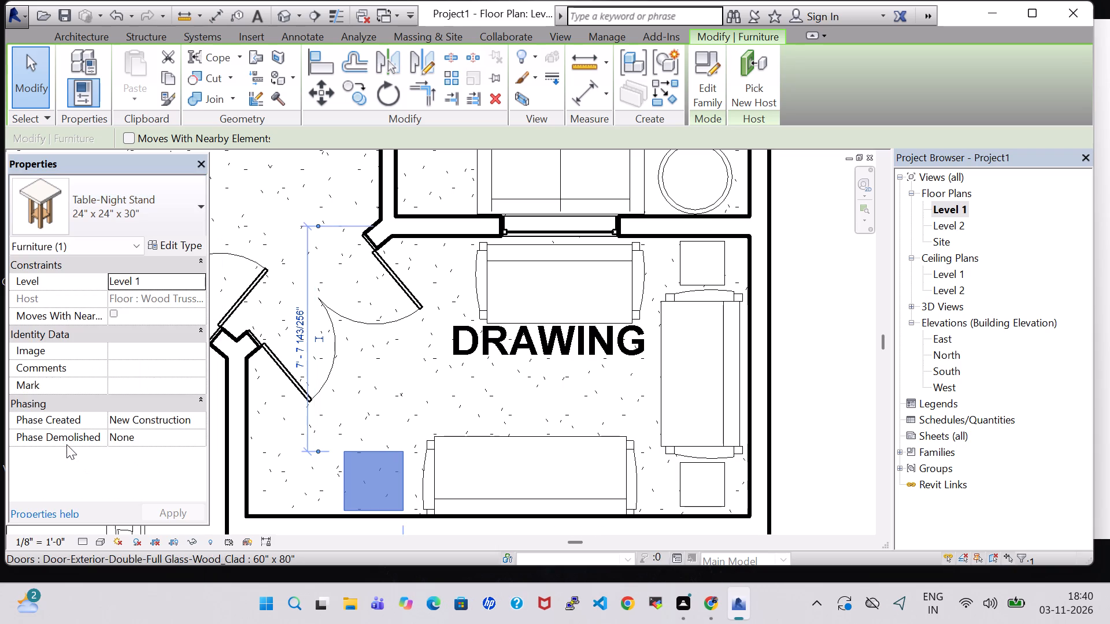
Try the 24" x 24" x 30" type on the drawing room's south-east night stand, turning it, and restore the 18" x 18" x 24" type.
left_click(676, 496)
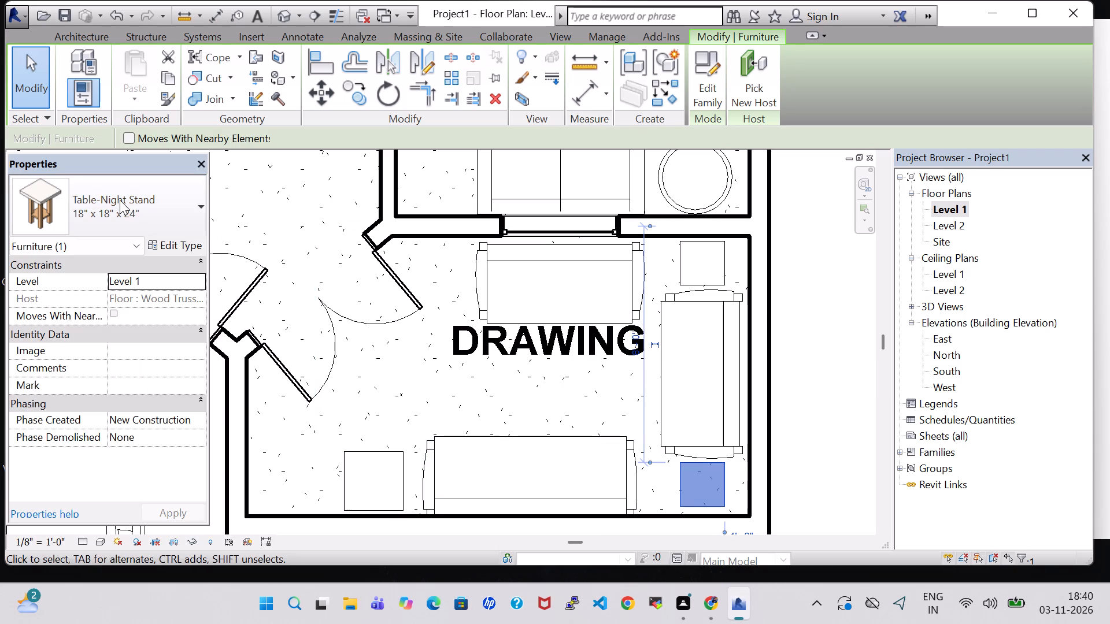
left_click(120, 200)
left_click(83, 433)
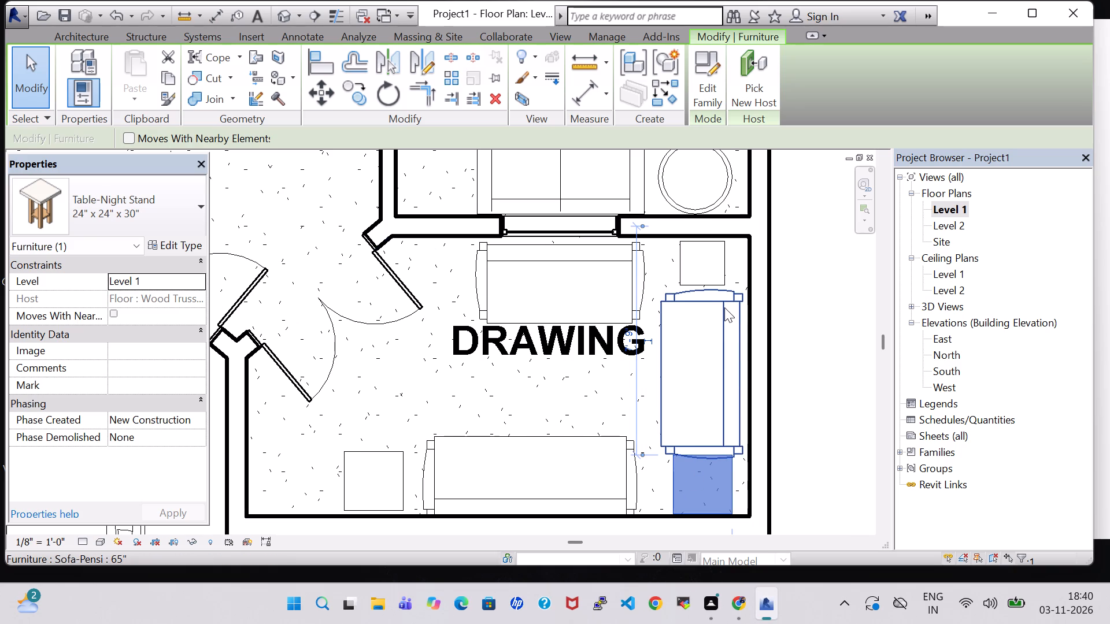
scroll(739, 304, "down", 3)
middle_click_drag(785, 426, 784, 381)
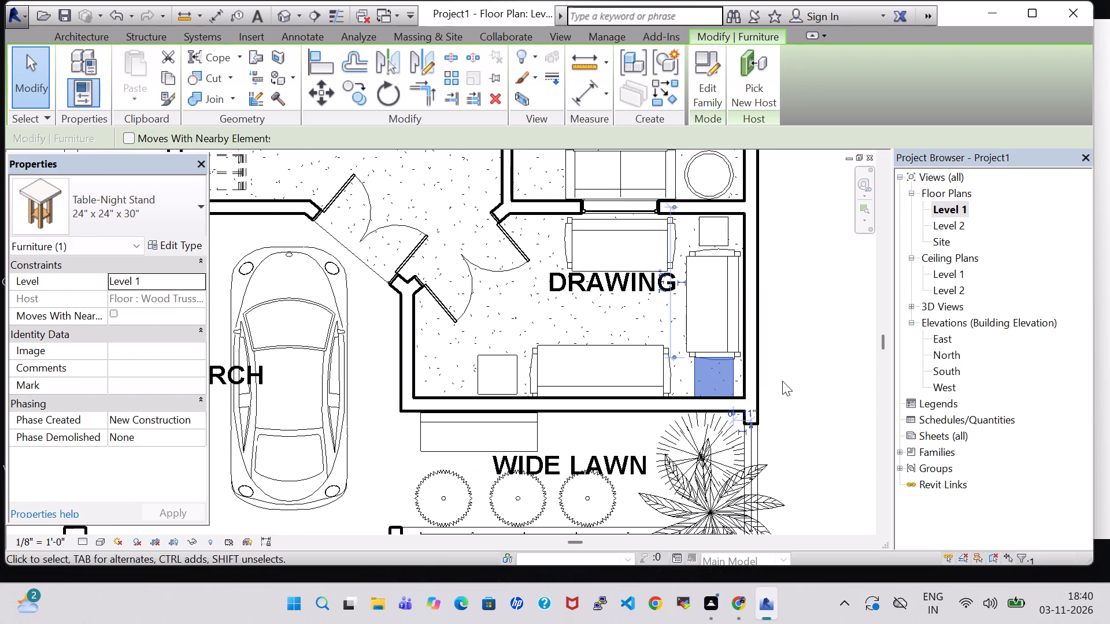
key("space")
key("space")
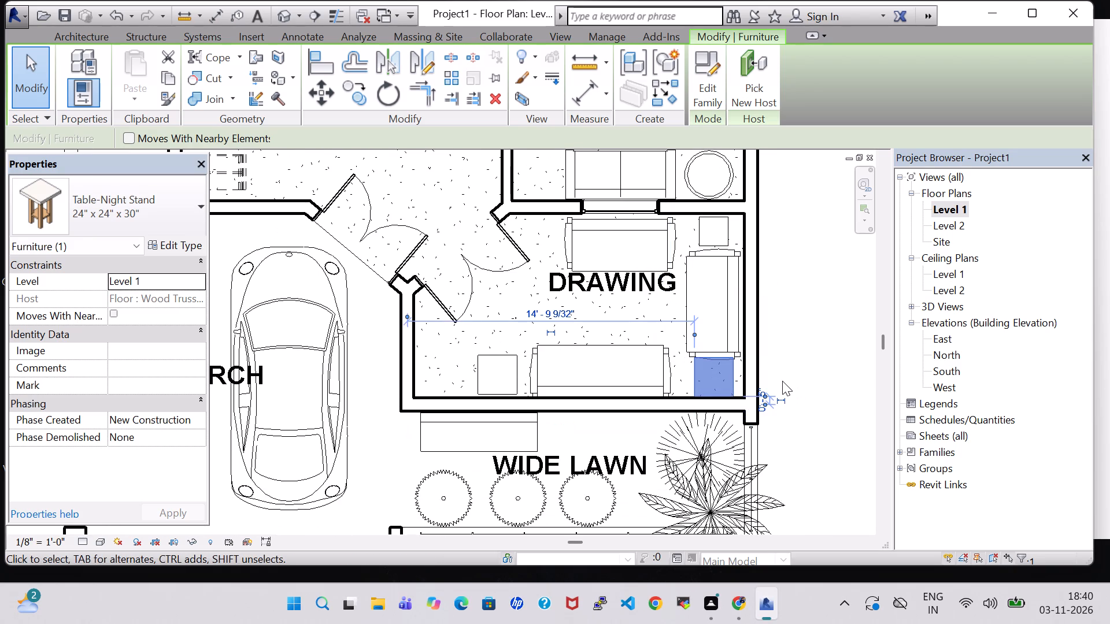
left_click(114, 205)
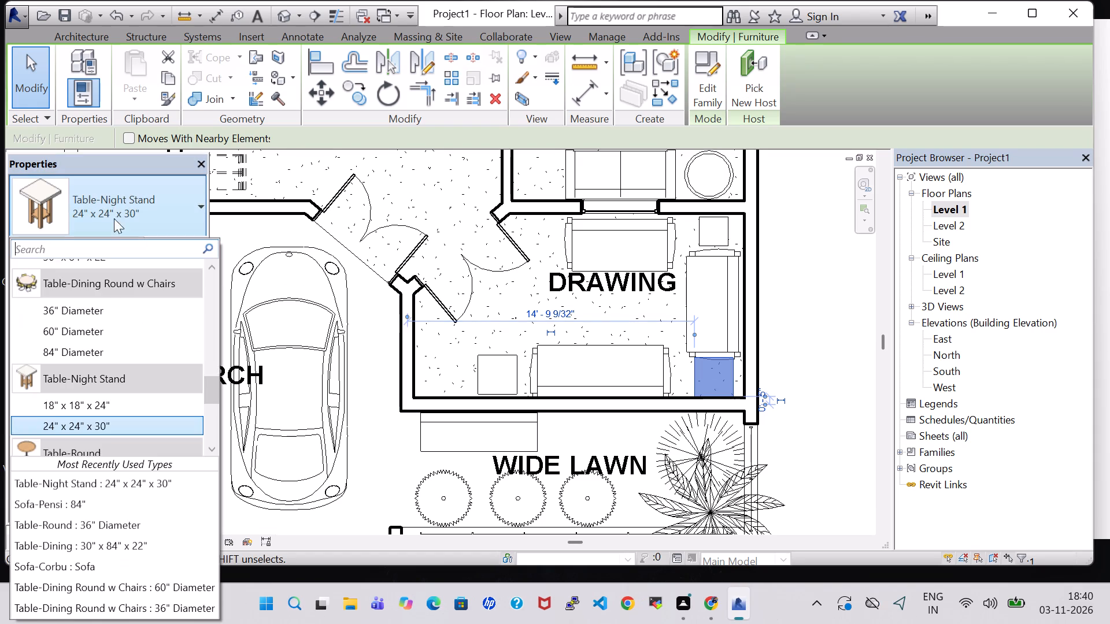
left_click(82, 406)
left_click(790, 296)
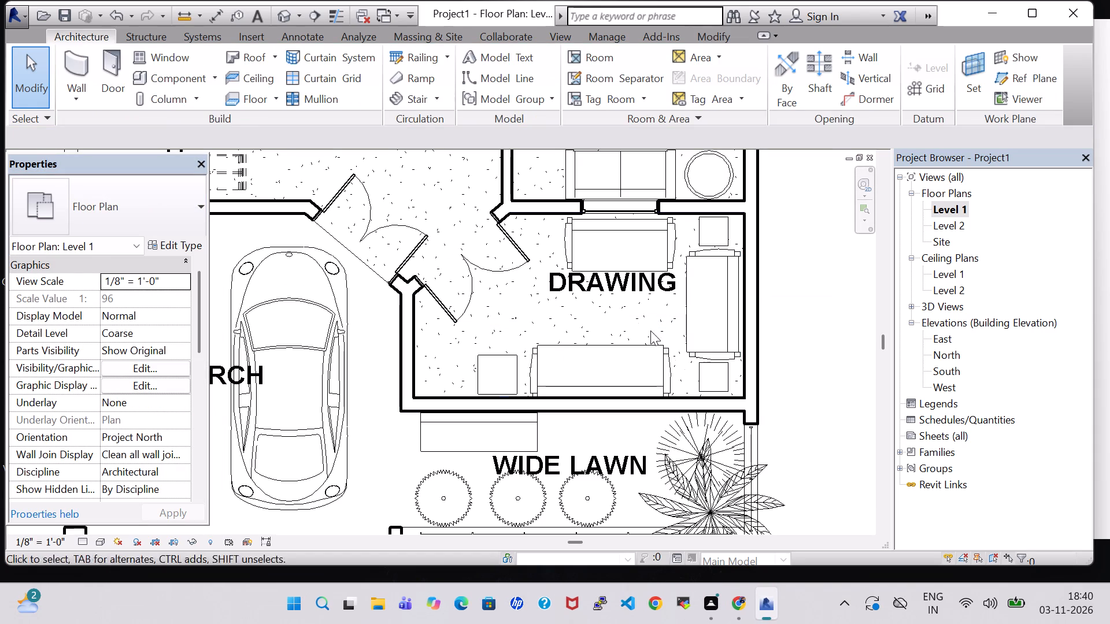
Load the Table-Coffee family from the Tables folder of the US Imperial Furniture library.
left_click(168, 77)
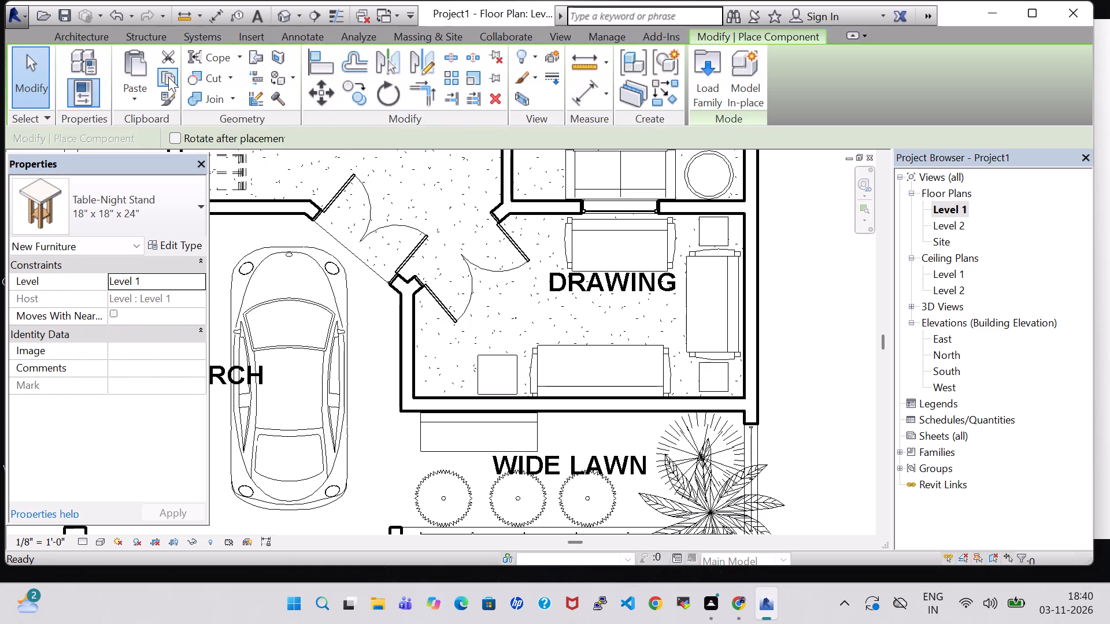
left_click(702, 82)
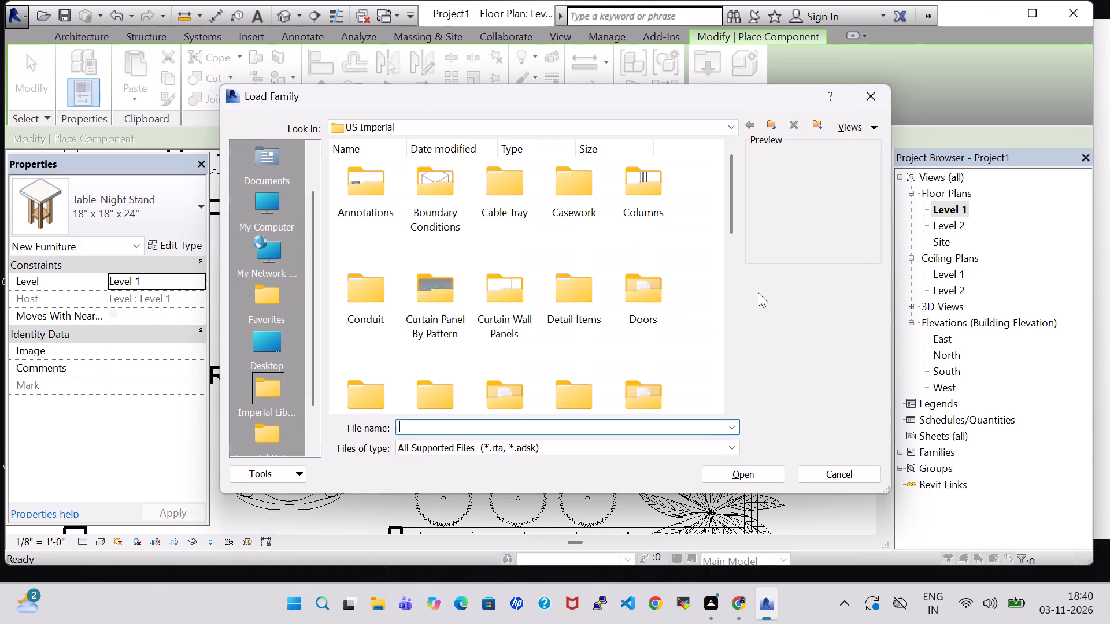
scroll(685, 304, "down", 1)
double_click(661, 252)
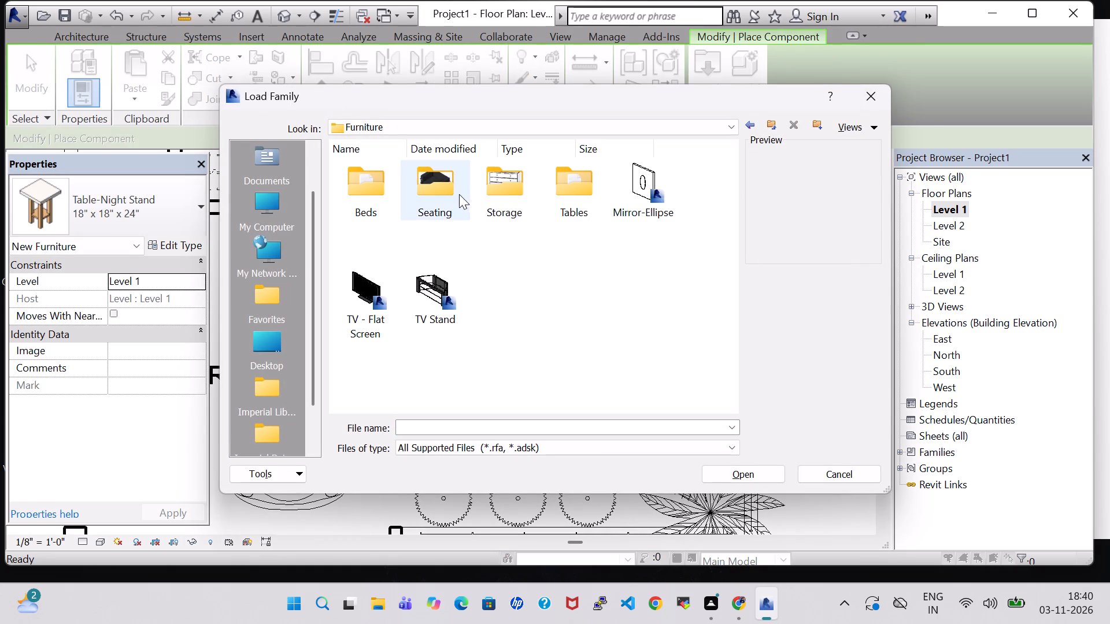
double_click(576, 187)
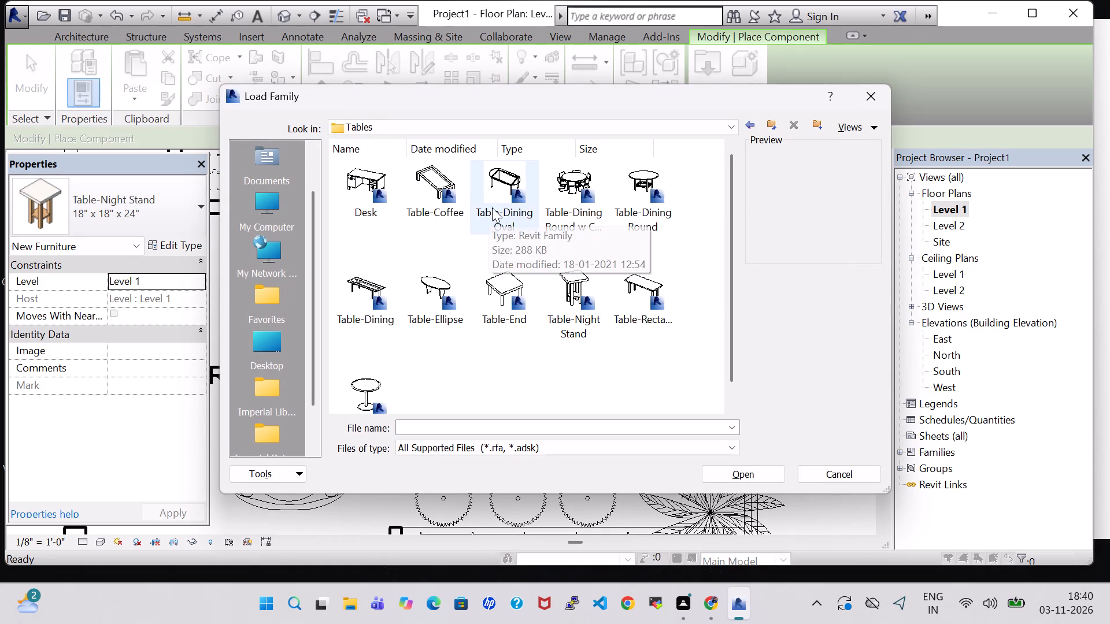
left_click(498, 195)
left_click(371, 282)
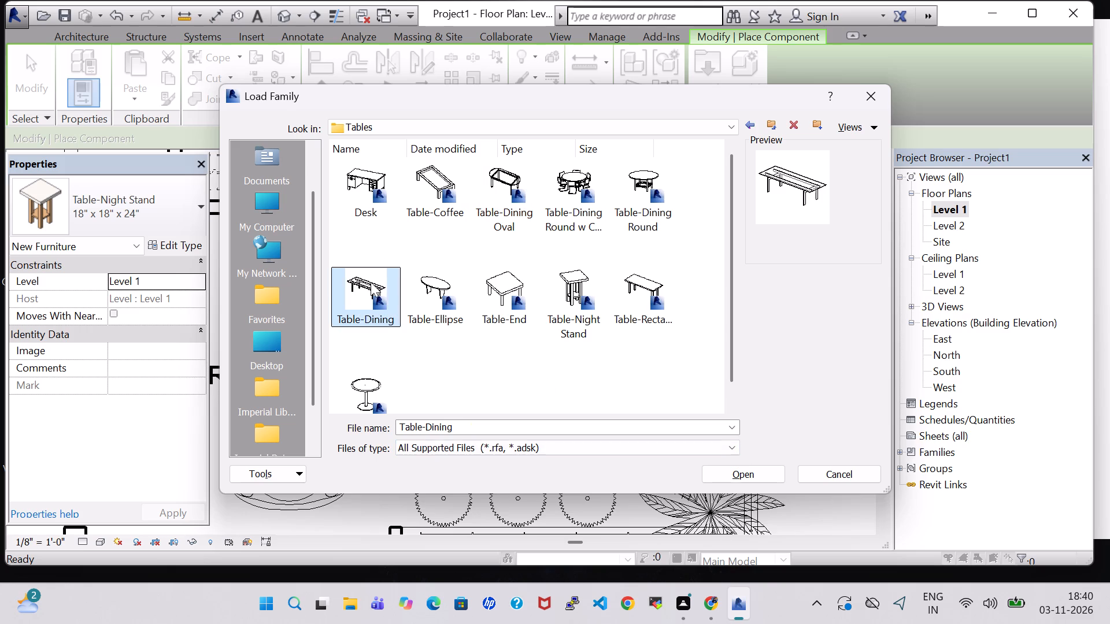
left_click(437, 190)
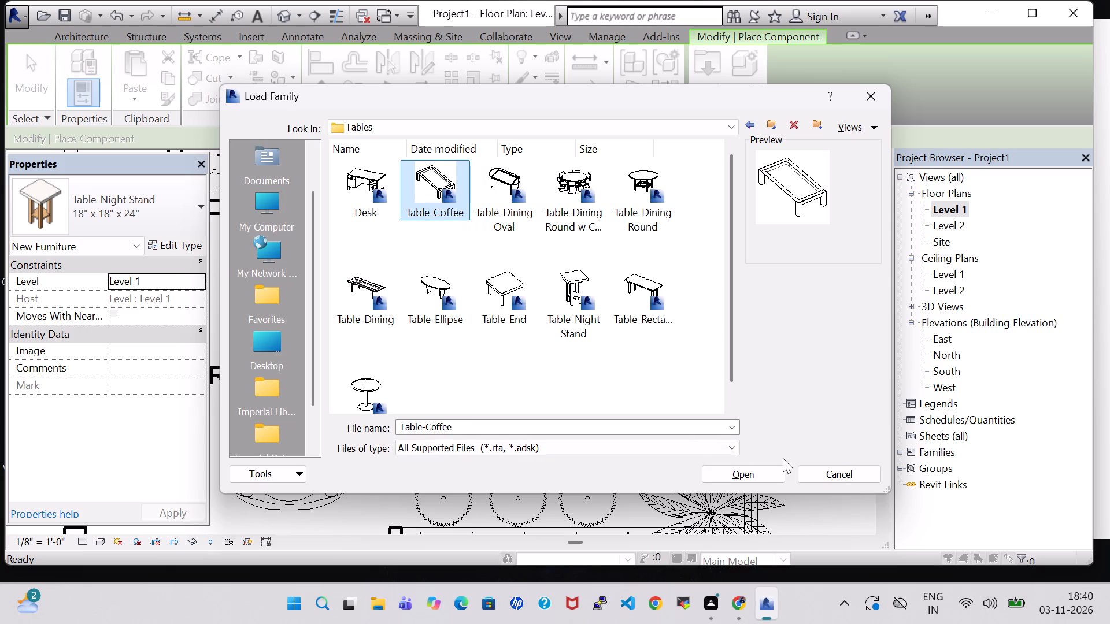
left_click(768, 473)
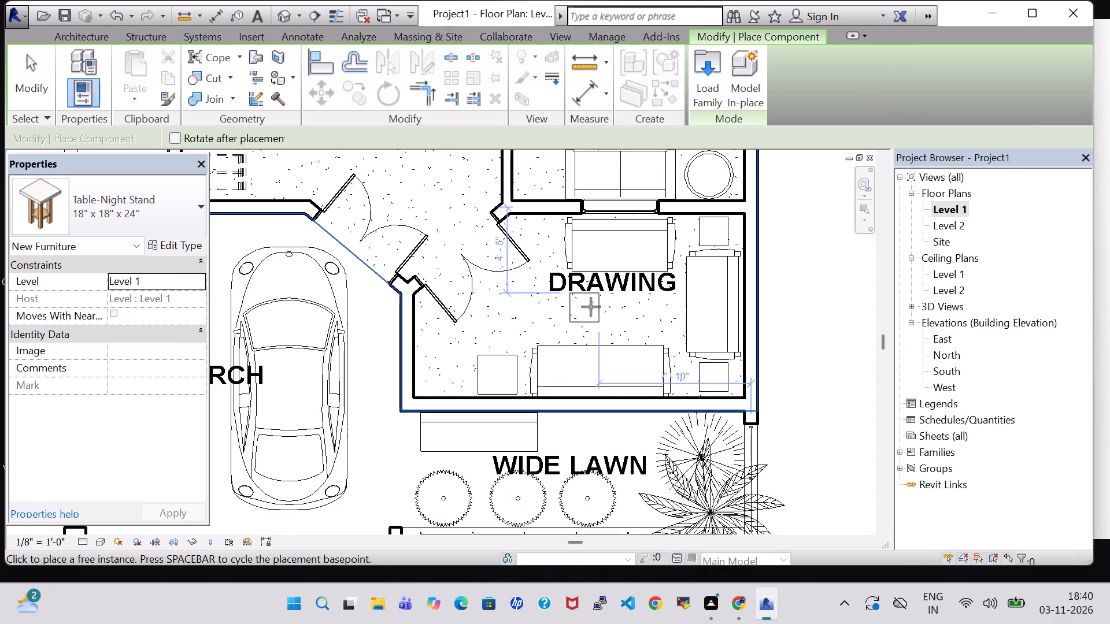
key("Escape")
key("Escape")
Place a 36" x 72" x 18" Table-Coffee in the drawing room between the north-wall sofa and the 84" sofa.
left_click(163, 75)
left_click(129, 227)
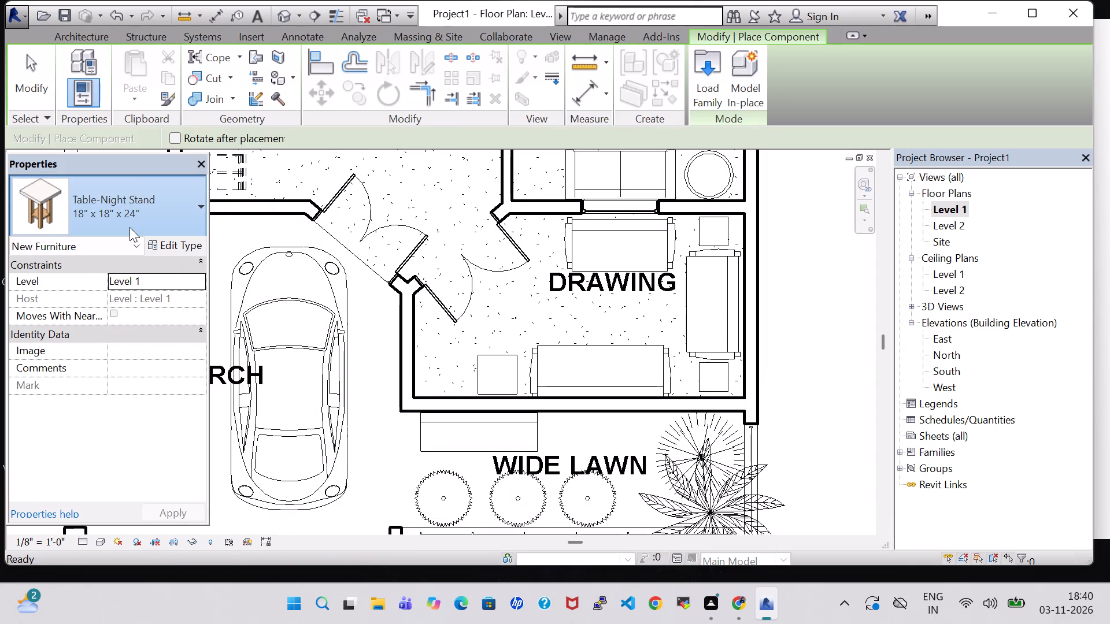
type("co")
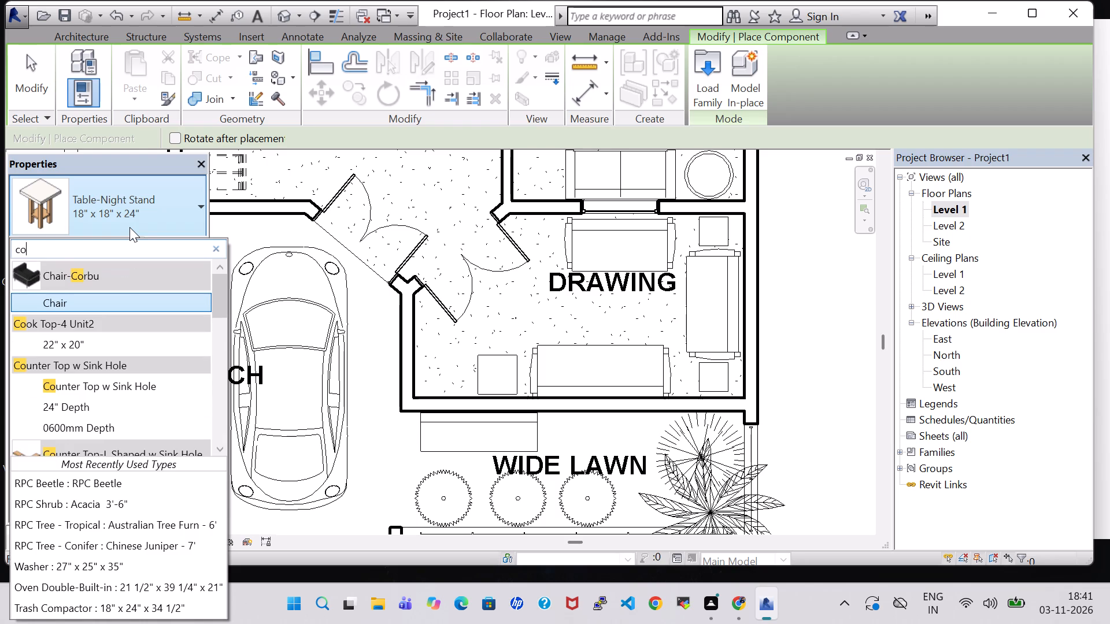
key("f")
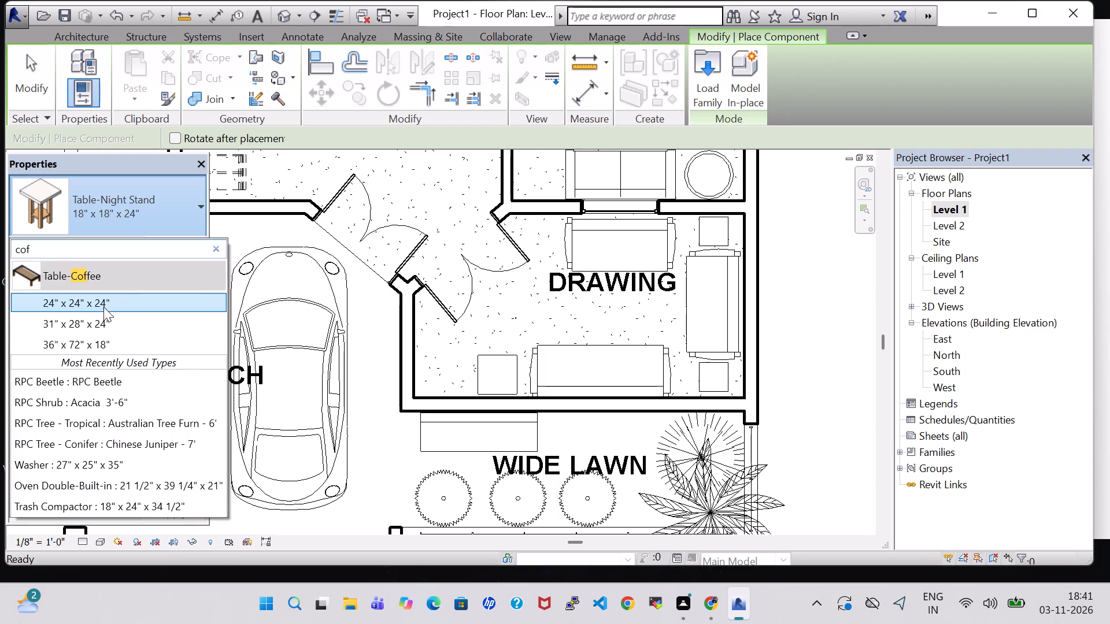
left_click(107, 347)
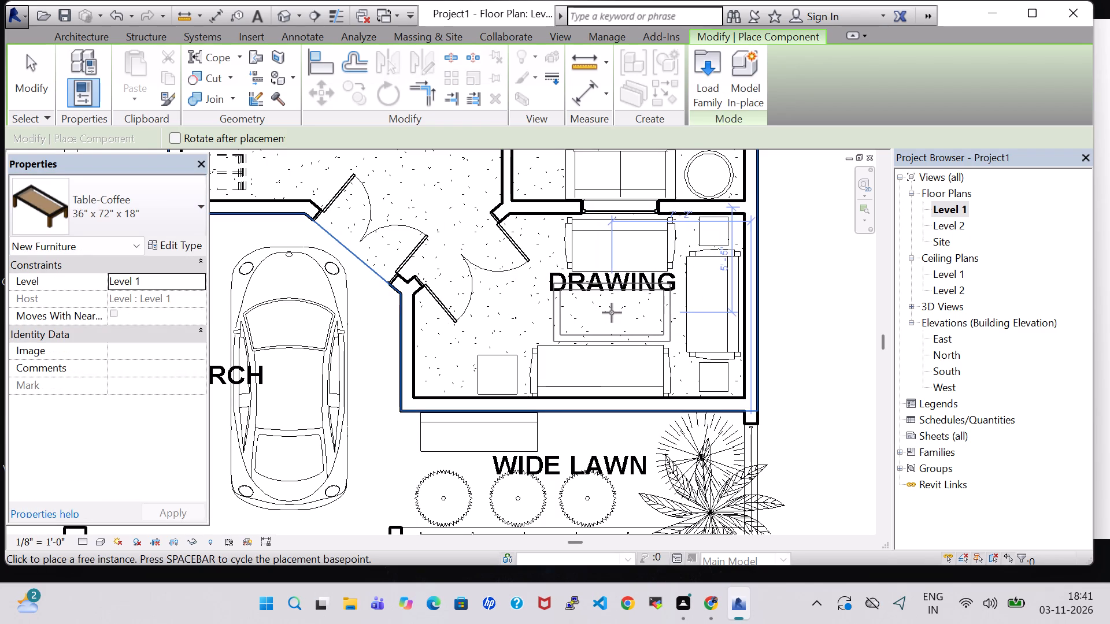
left_click(612, 313)
key("Escape")
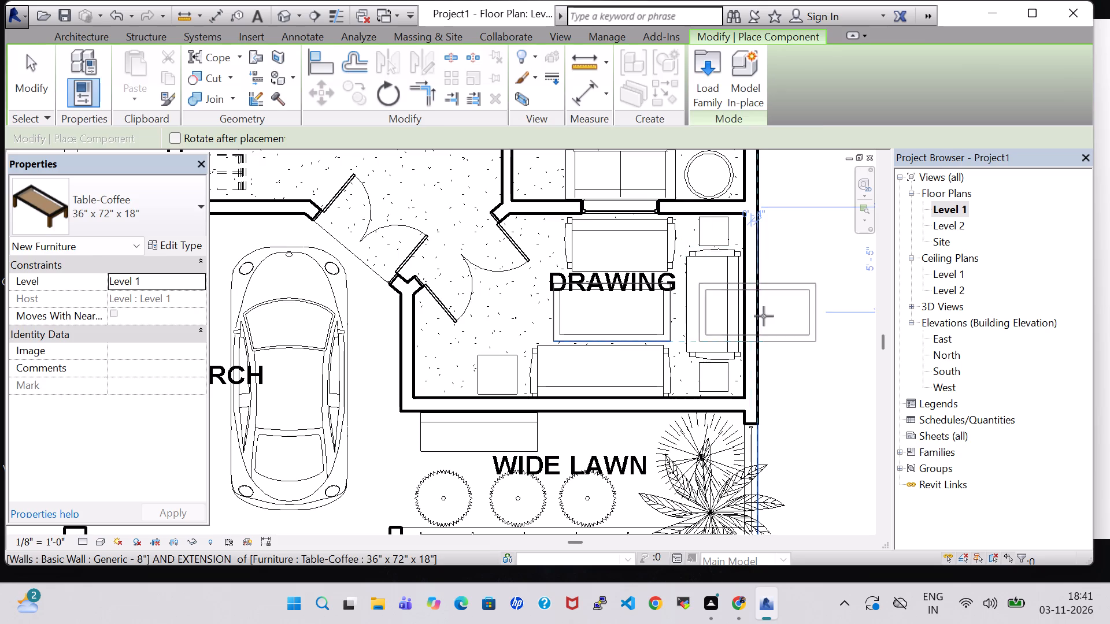
key("Escape")
Move the DRAWING room tag south so it sits centred over the coffee table.
left_click(650, 276)
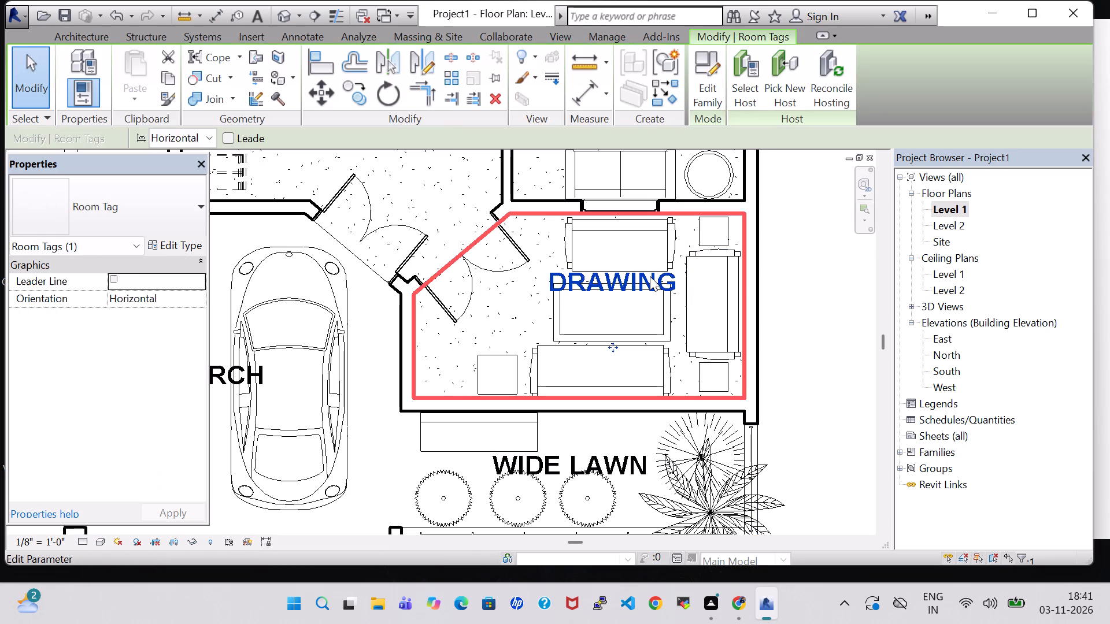
key("Down")
key("Down")
key("Down")
key("Down")
key("Down")
key("Down")
key("Down")
key("Down")
key("Down")
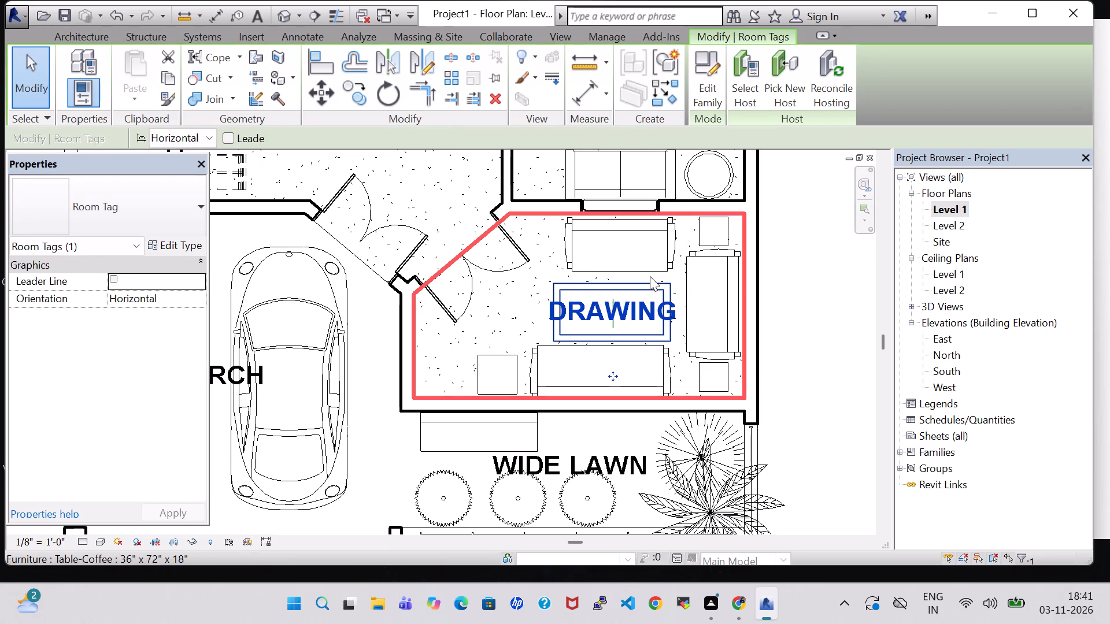
Nudge the drawing room's coffee table slightly north, away from the 84" sofa.
left_click(649, 279)
key("Up")
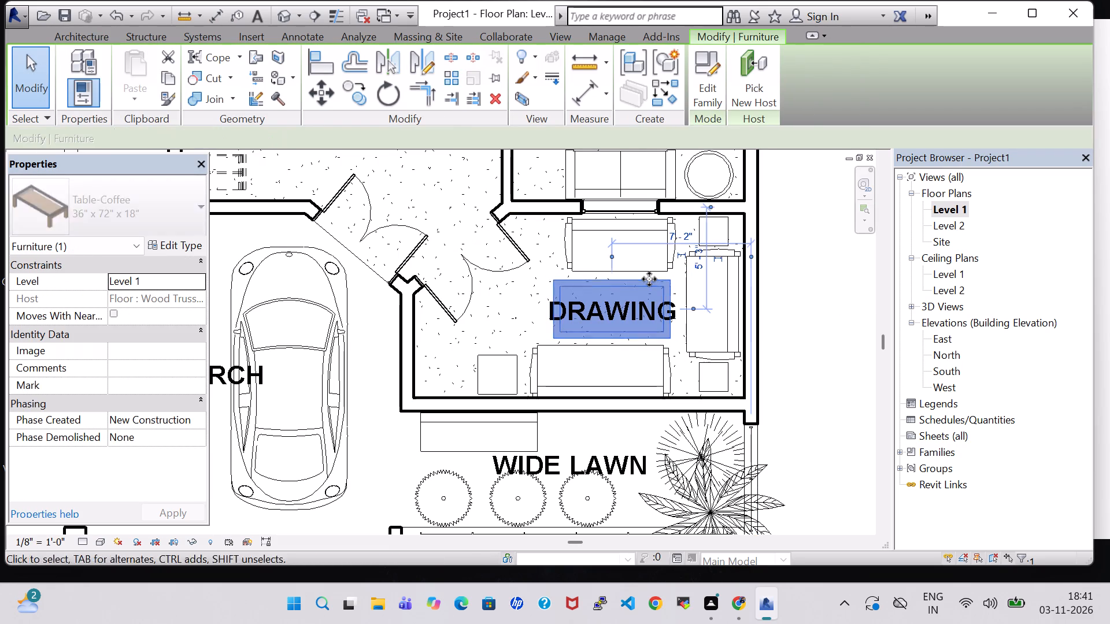
left_click(795, 310)
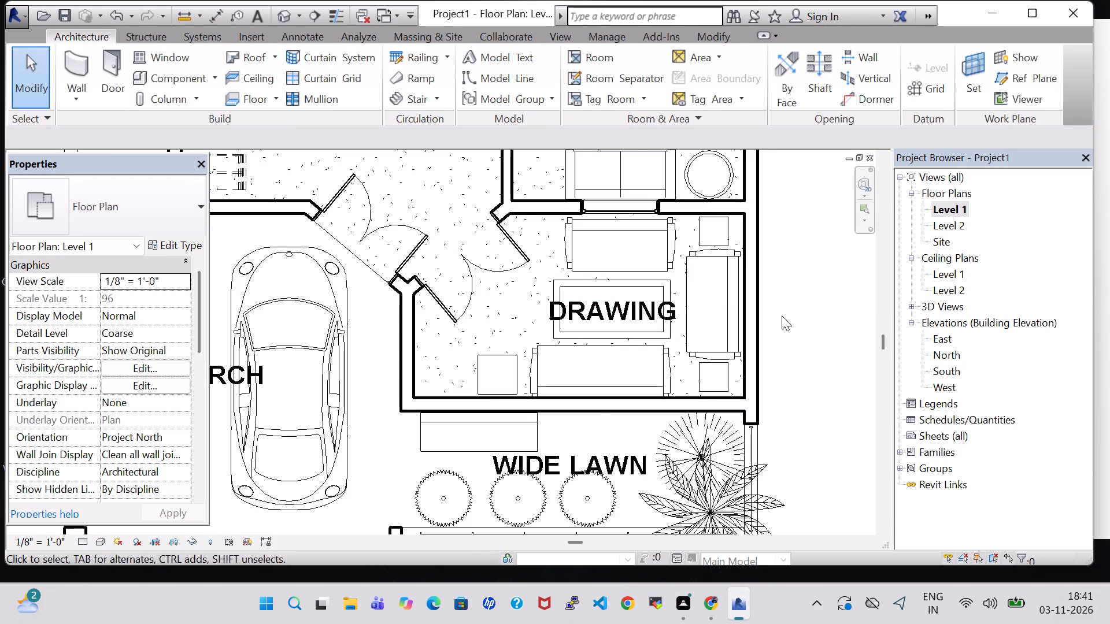
Nudge the 84" sofa by the drawing room's south wall slightly east.
left_click(658, 350)
key("Right")
key("Right")
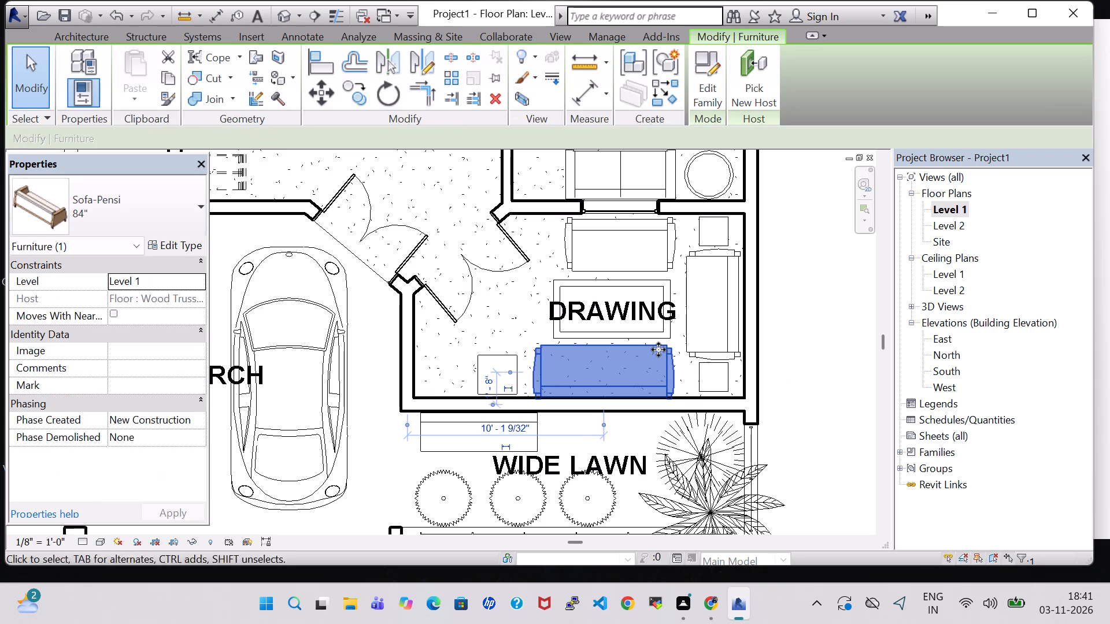
Nudge the north-wall 65" sofa west to align it with the drawing room's coffee table.
left_click(603, 233)
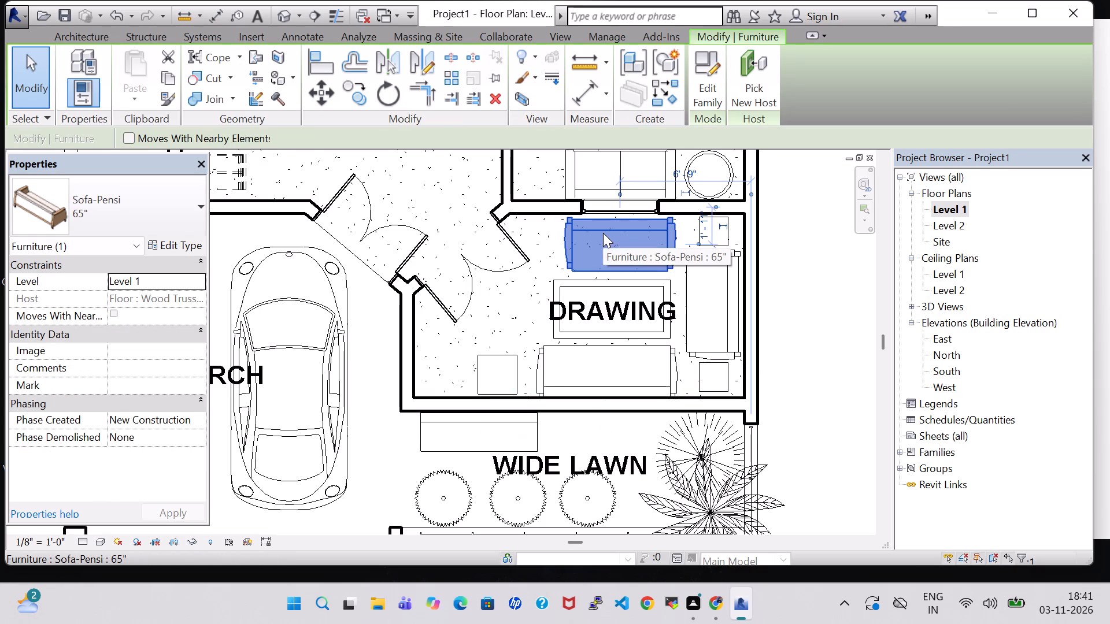
key("Left")
key("Left")
key("Left")
left_click(811, 273)
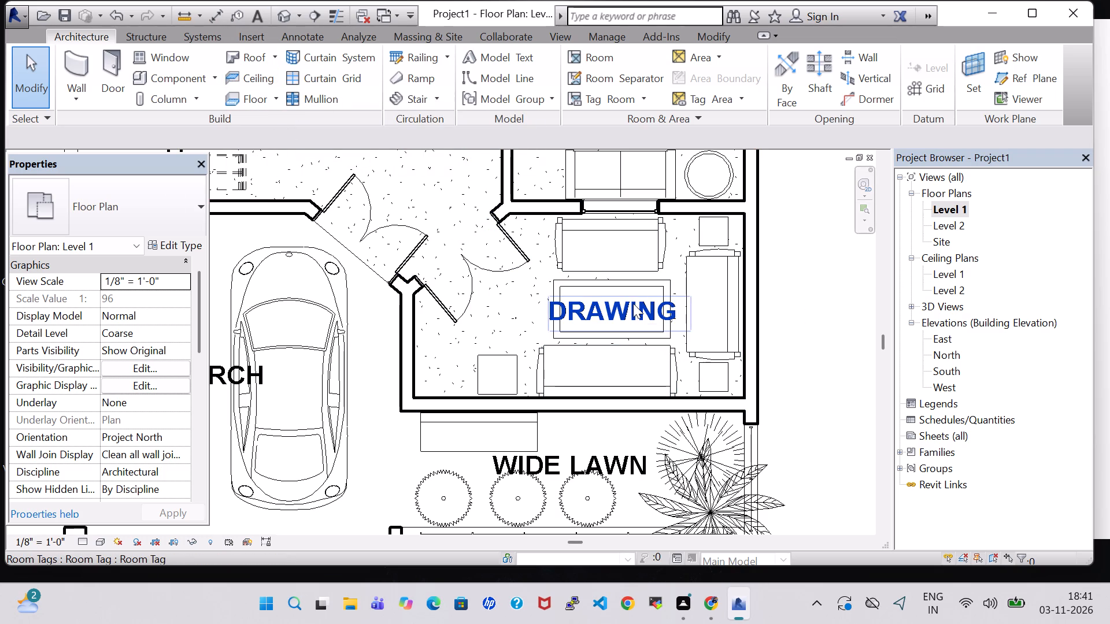
Load the Sofa family from the US Imperial library's Furniture > Seating folder for placement as a component.
scroll(499, 299, "down", 3)
middle_click_drag(481, 285, 513, 359)
scroll(579, 275, "down", 3)
middle_click_drag(528, 265, 462, 398)
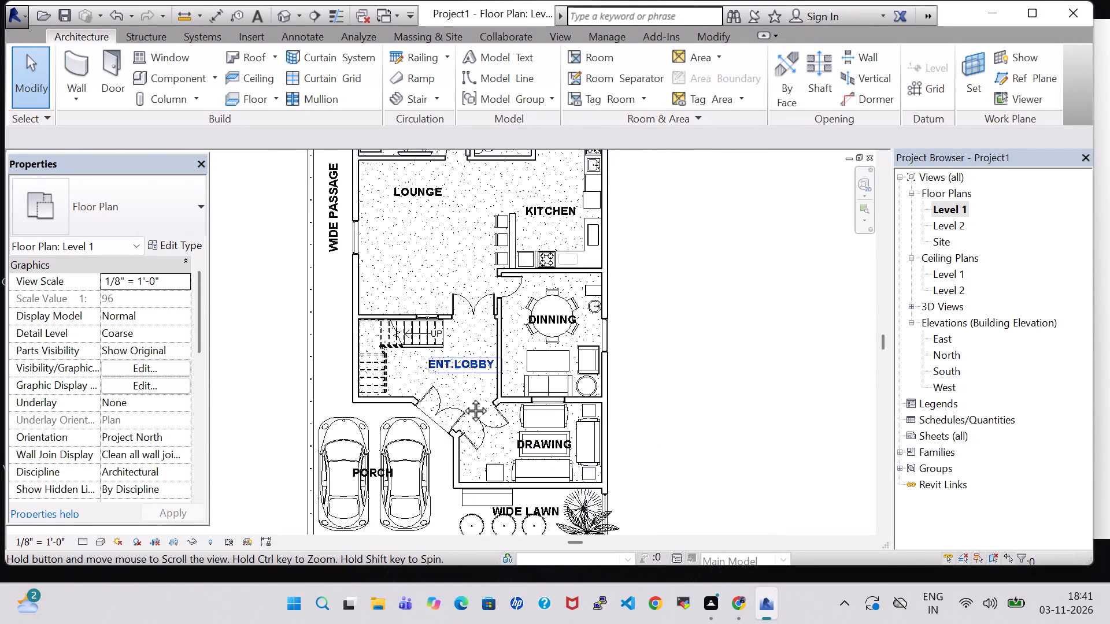
middle_click_drag(462, 398, 445, 440)
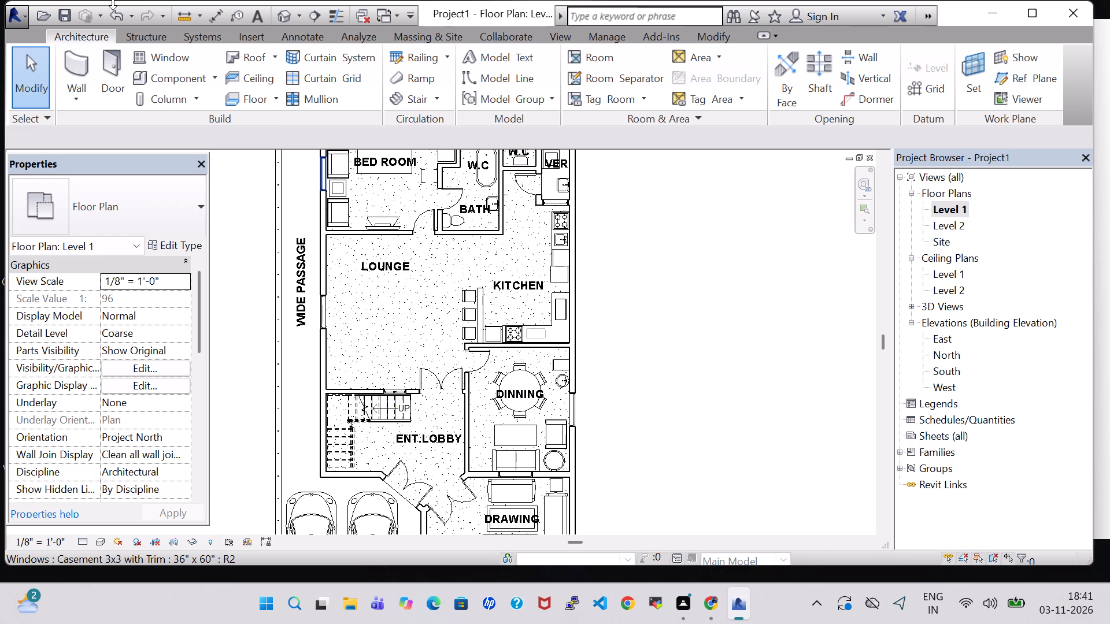
scroll(304, 240, "down", 1)
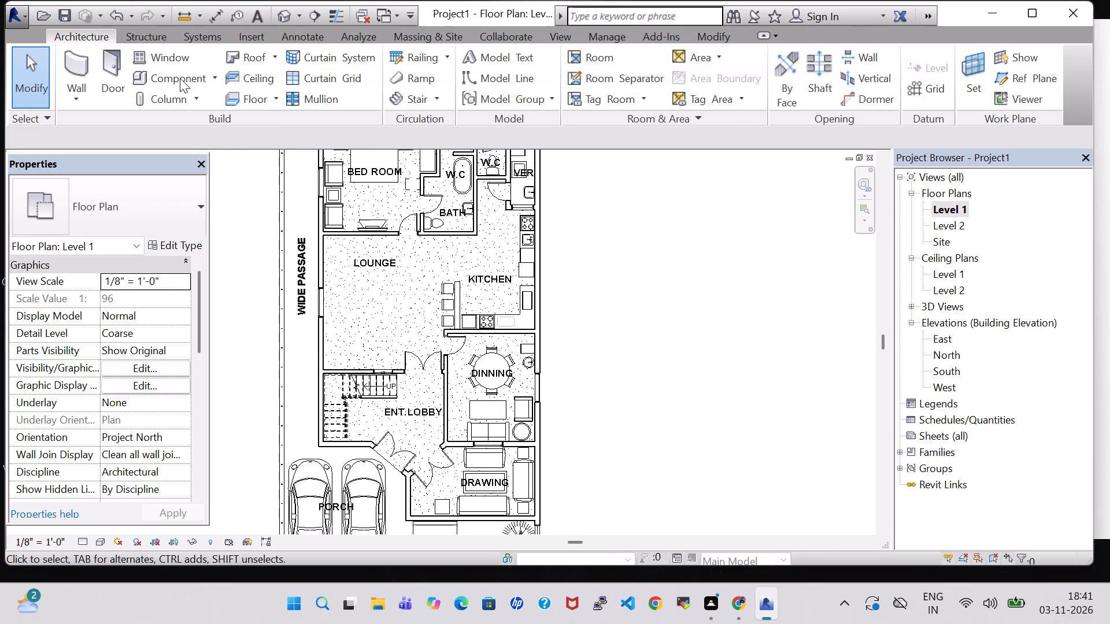
left_click(180, 78)
left_click(693, 104)
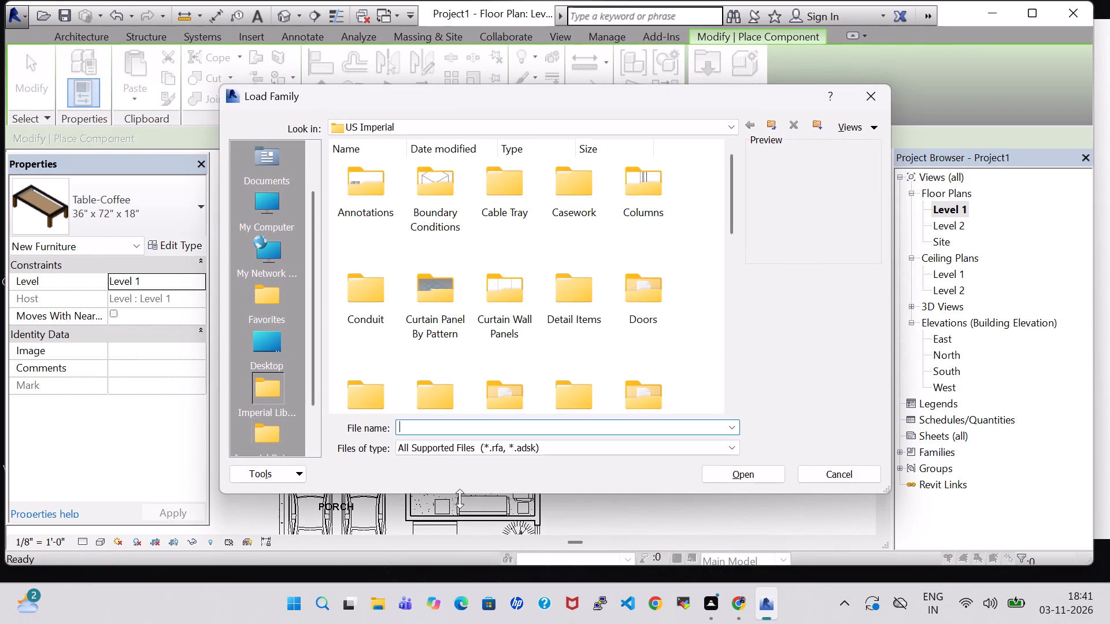
scroll(634, 311, "down", 2)
scroll(548, 291, "down", 2)
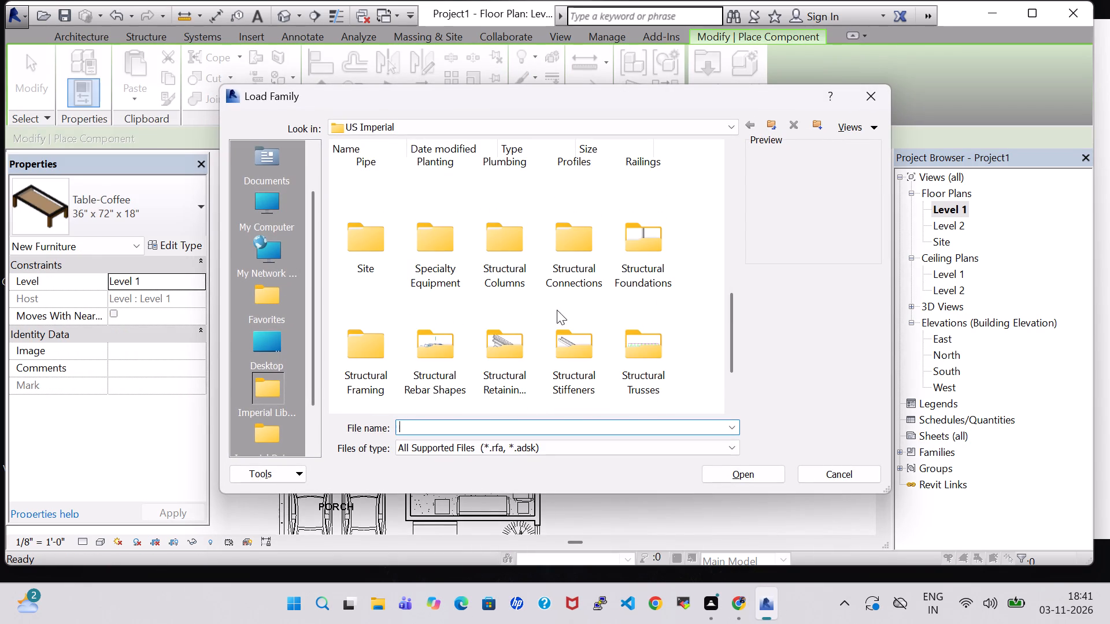
scroll(557, 309, "up", 3)
double_click(632, 305)
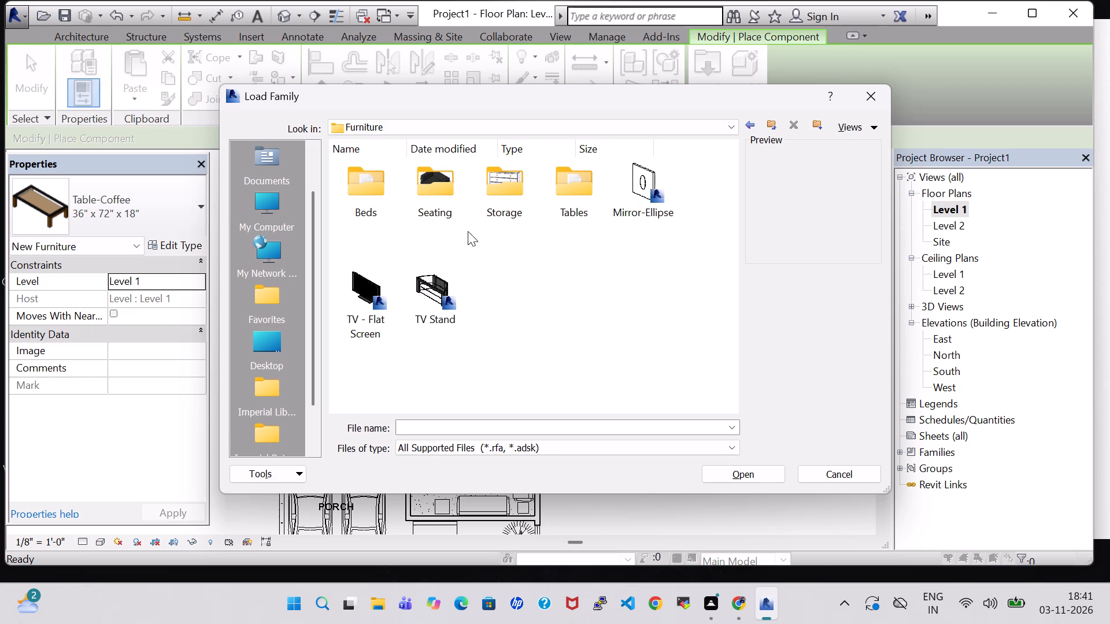
double_click(451, 192)
scroll(442, 333, "down", 2)
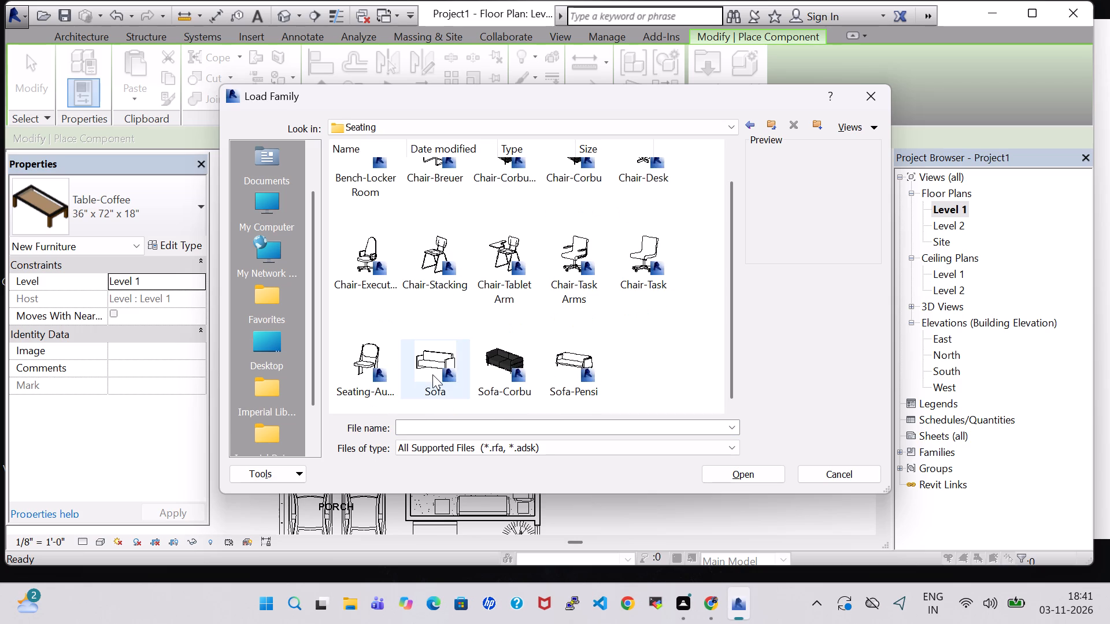
left_click(432, 374)
left_click(755, 485)
left_click(756, 476)
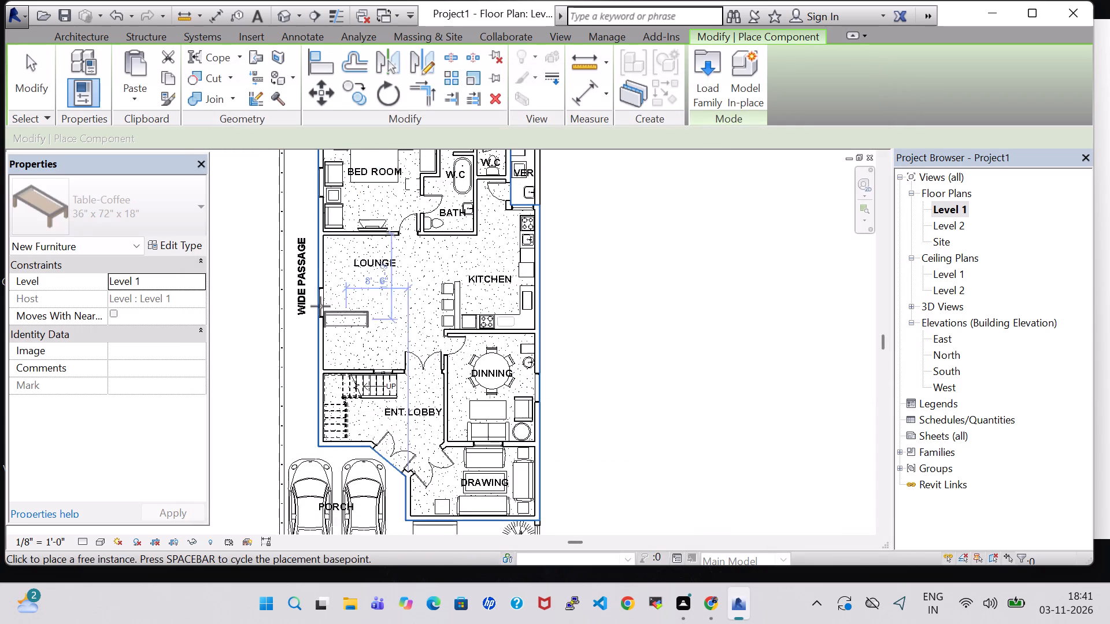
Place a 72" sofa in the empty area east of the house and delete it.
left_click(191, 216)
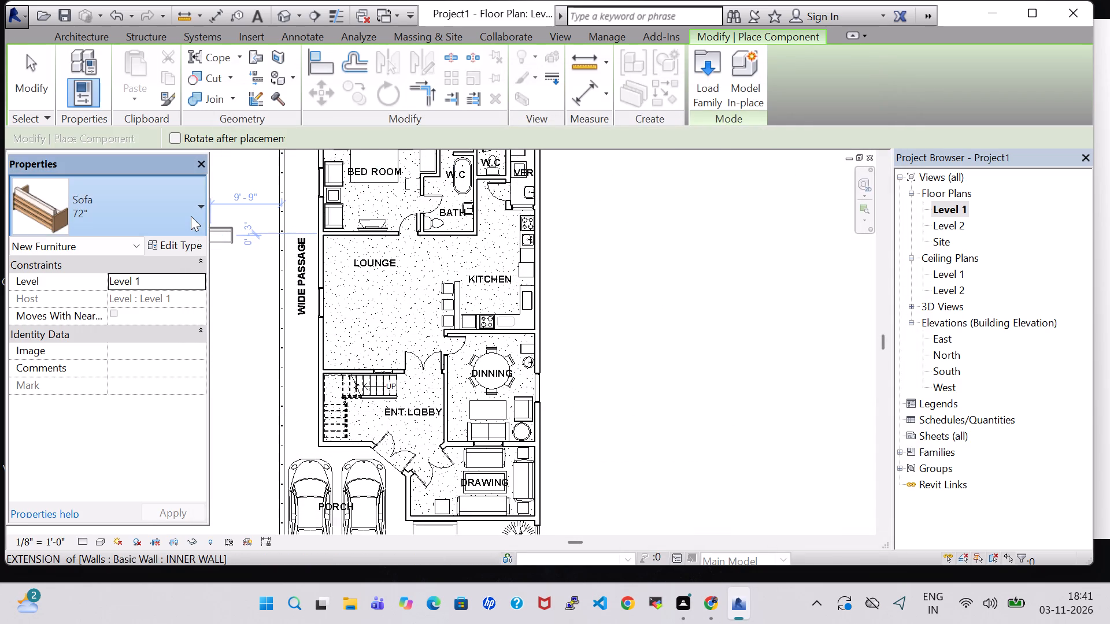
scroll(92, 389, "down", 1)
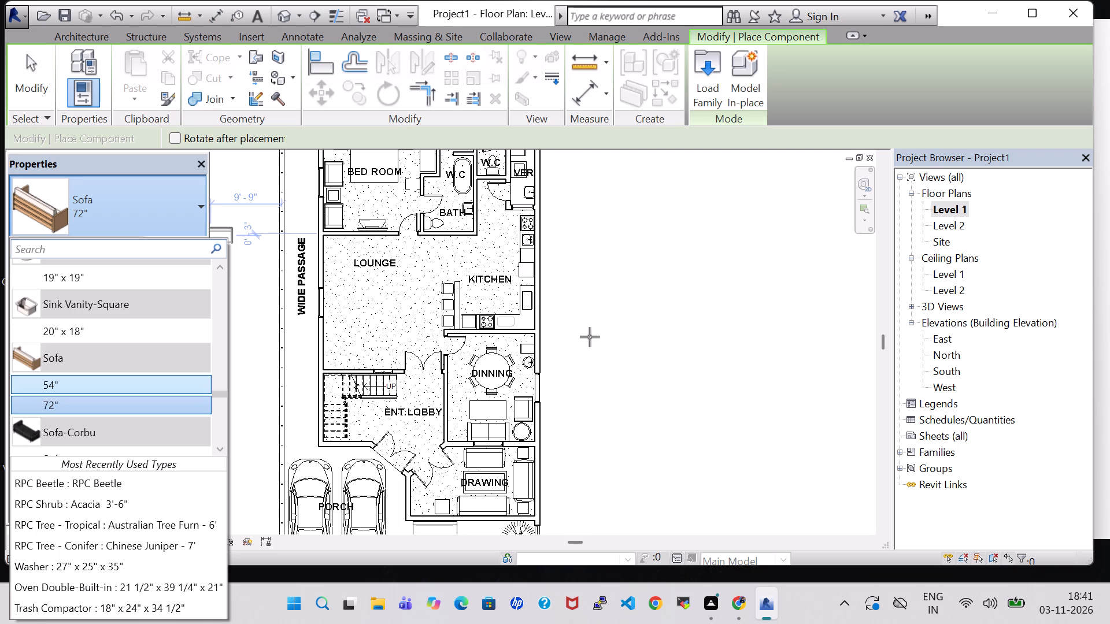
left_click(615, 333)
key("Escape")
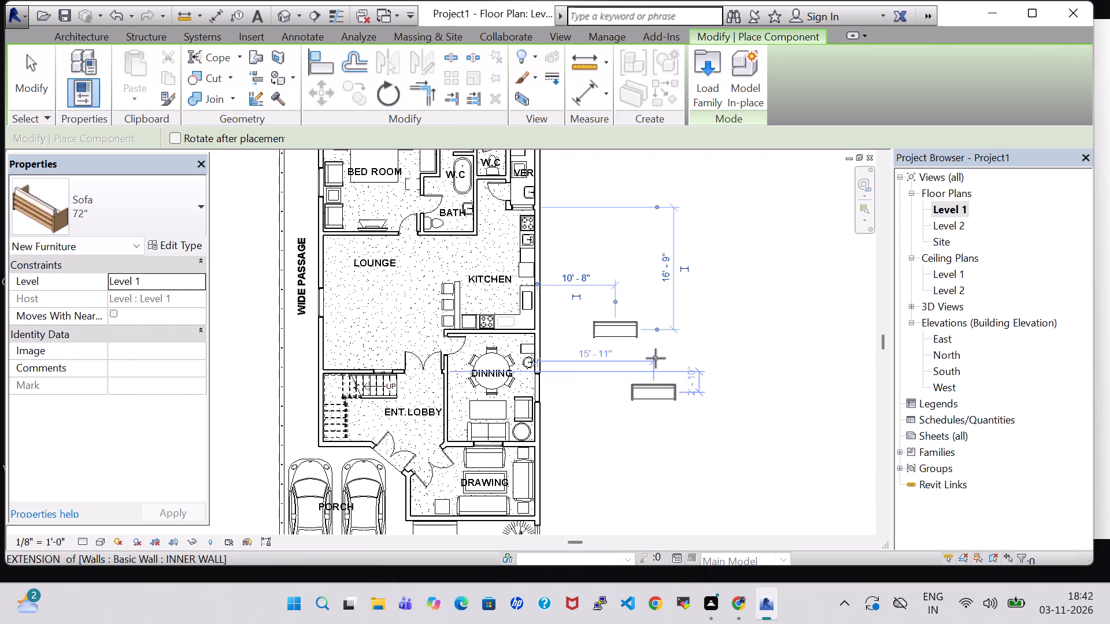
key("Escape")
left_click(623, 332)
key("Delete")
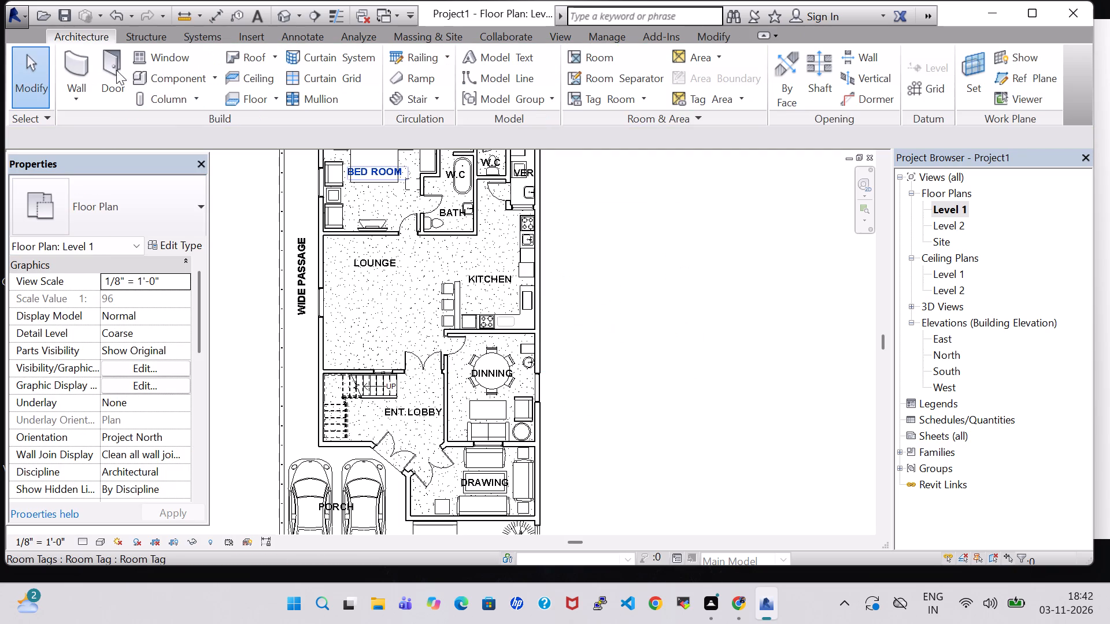
Place two 72" sofas in the lounge, one rotated along the west wall and one along the south wall.
left_click(176, 77)
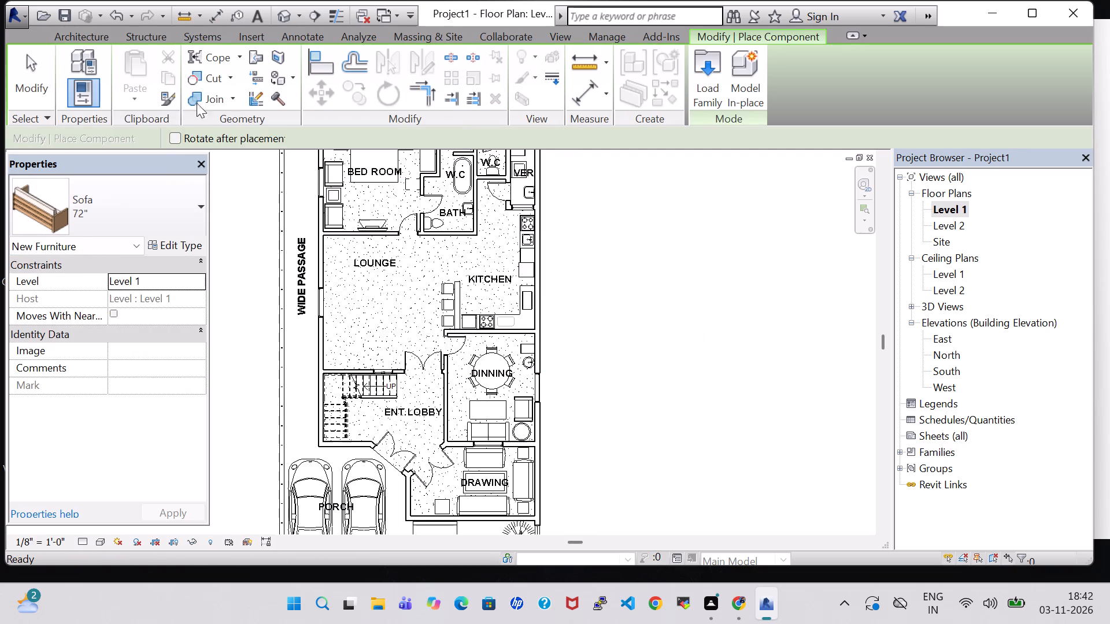
scroll(361, 328, "up", 4)
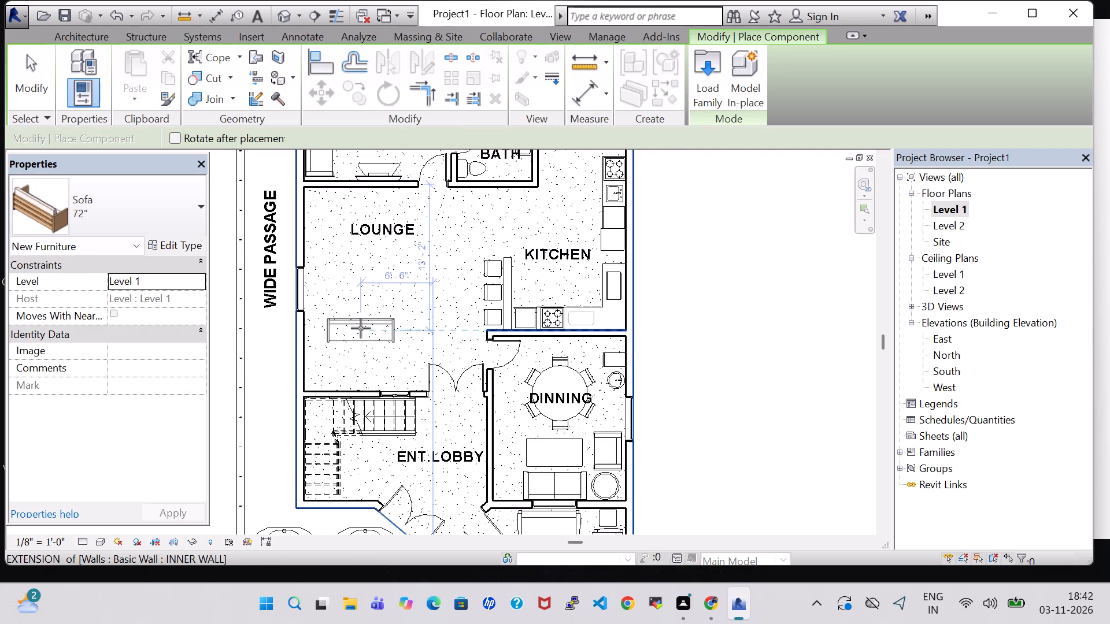
key("space")
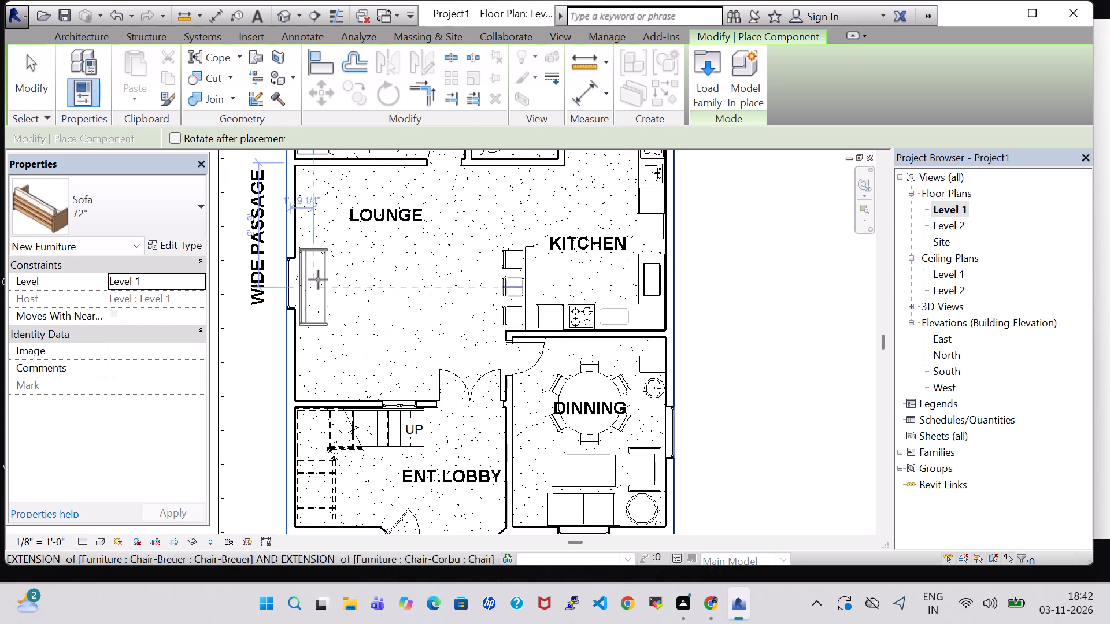
left_click(311, 291)
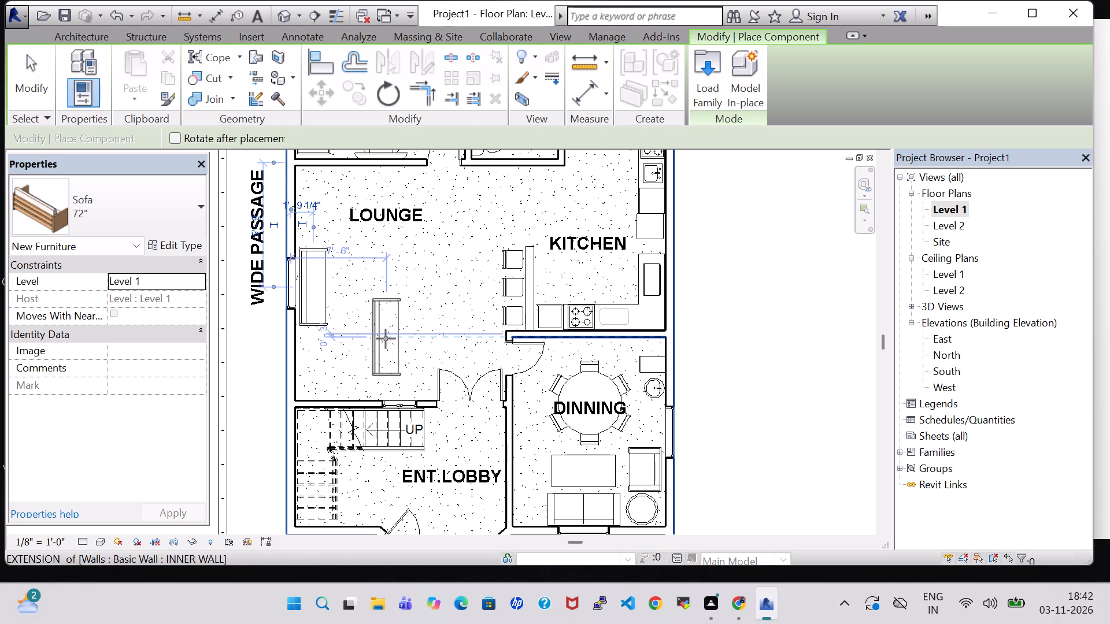
key("space")
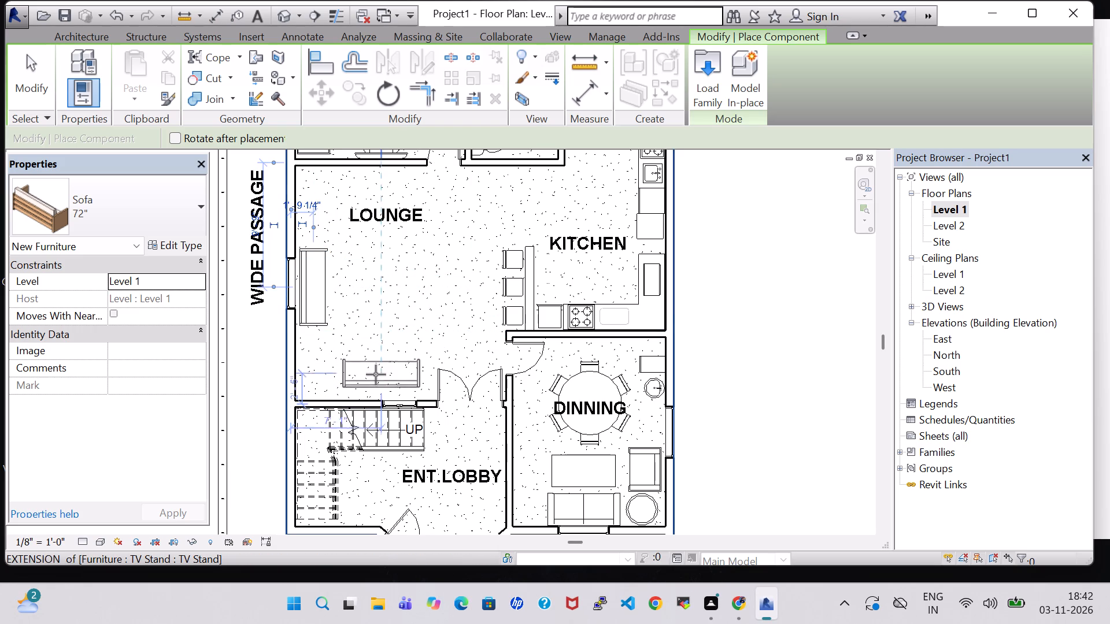
left_click(375, 387)
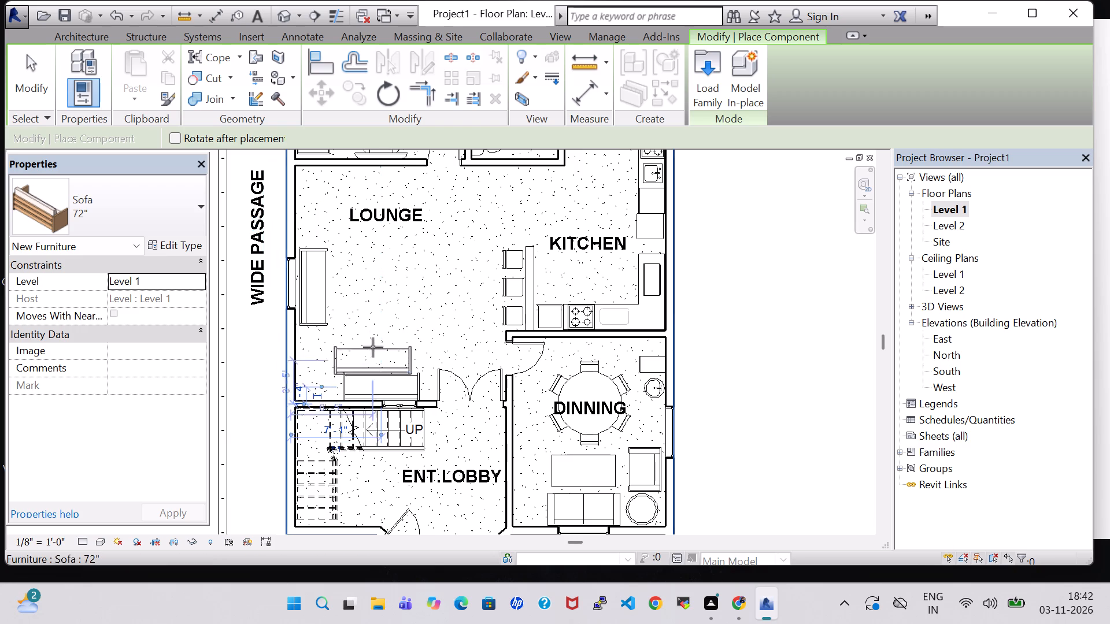
key("Escape")
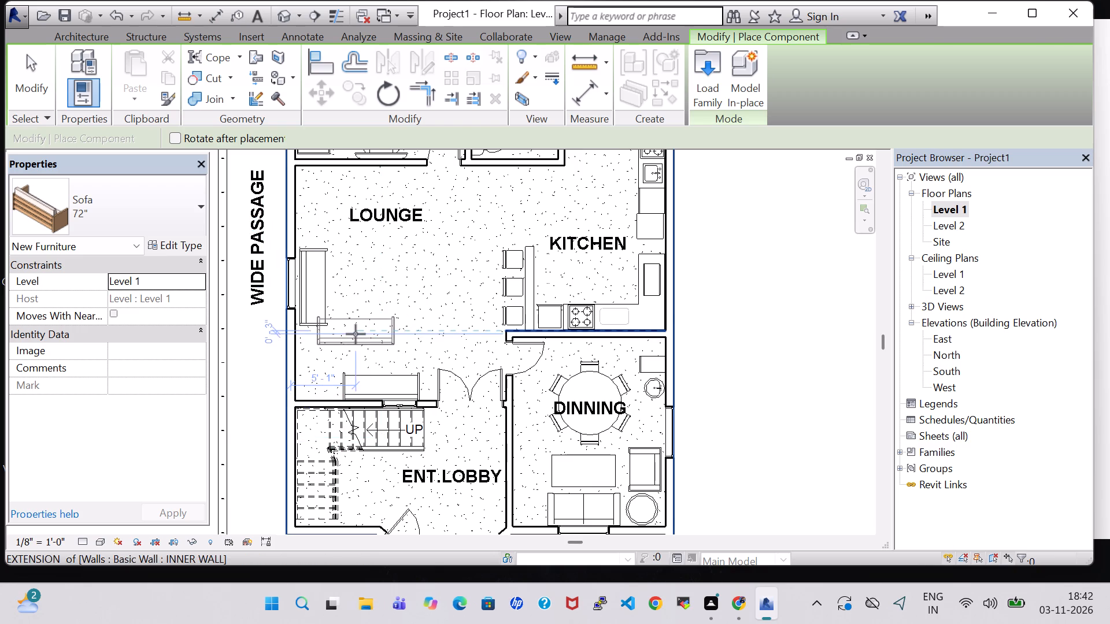
key("Escape")
Inspect the lounge's sofas from several angles in the 3D view and return to the Level 1 floor plan.
left_click(283, 14)
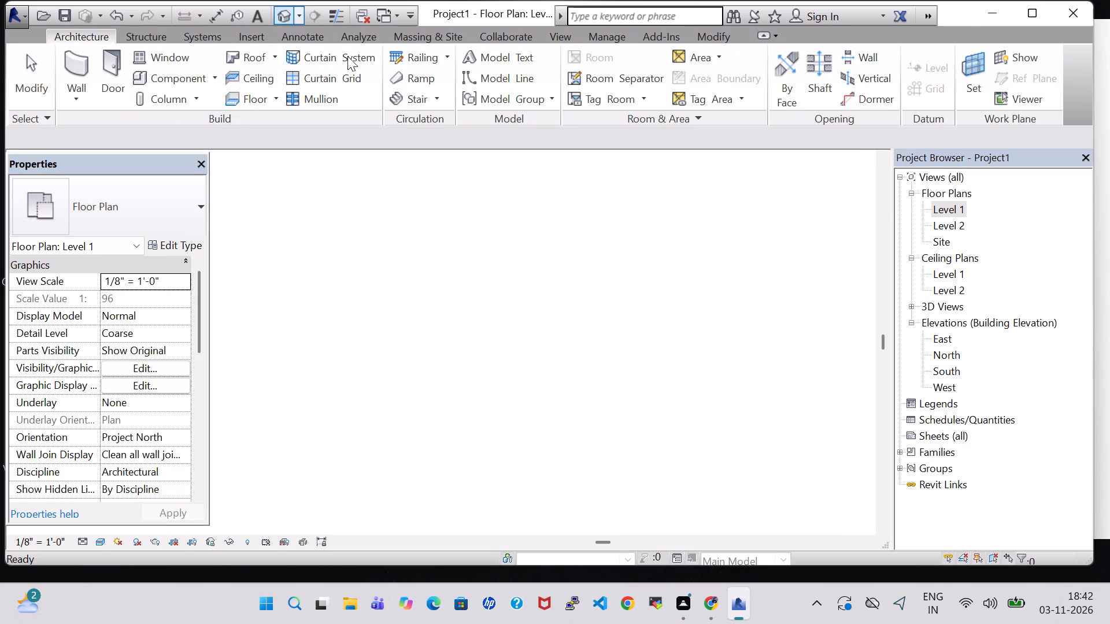
scroll(504, 372, "down", 3)
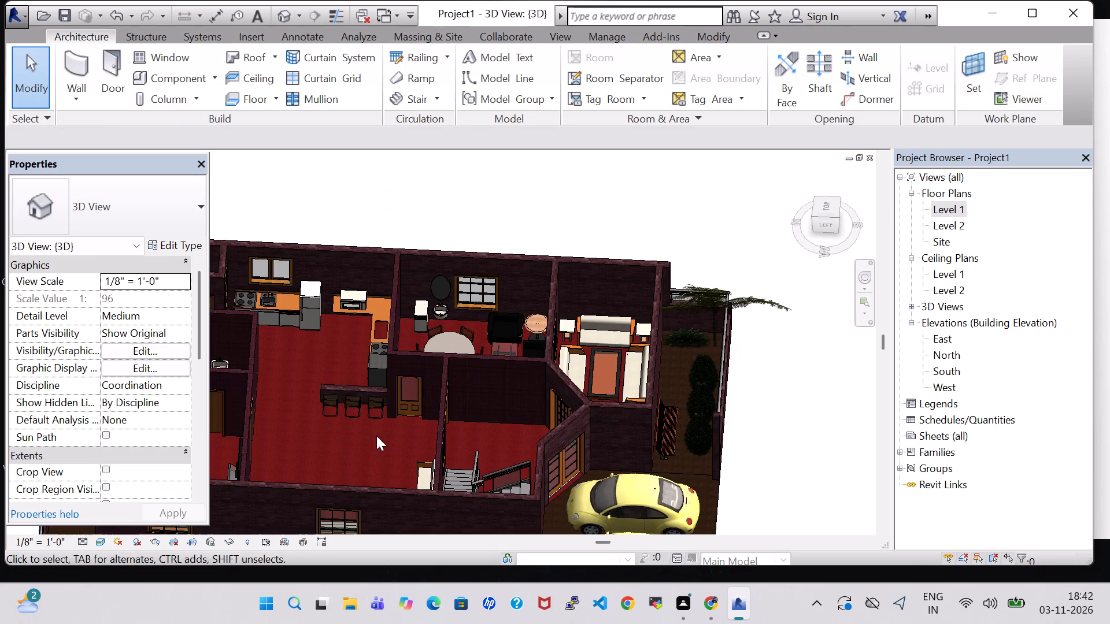
middle_click_drag(650, 203, 642, 274)
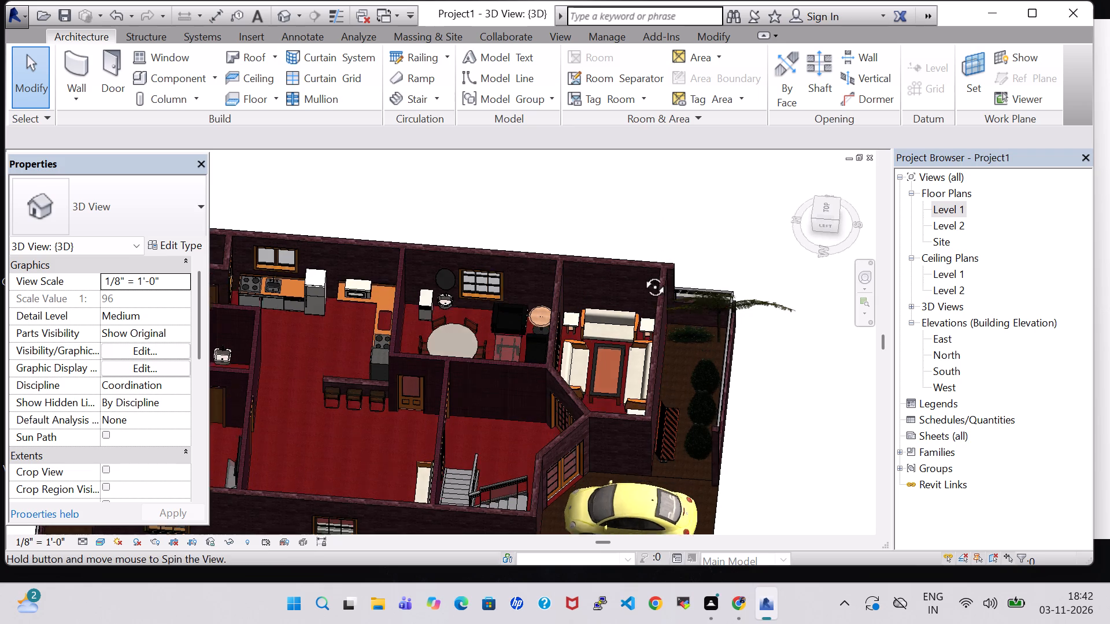
middle_click_drag(642, 274, 642, 264)
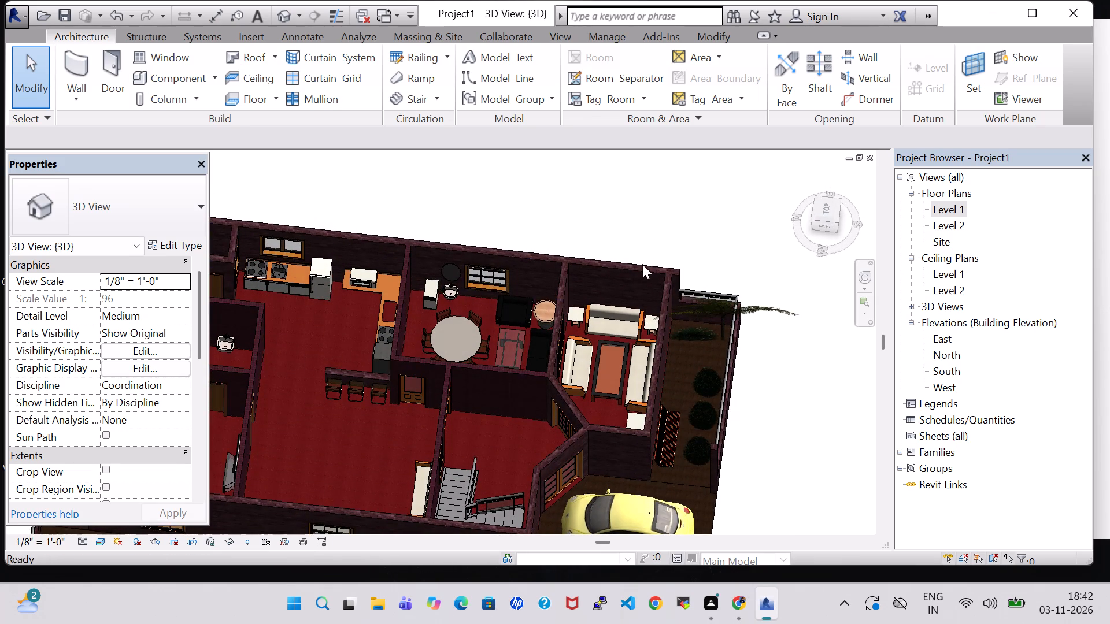
middle_click_drag(398, 430, 502, 351)
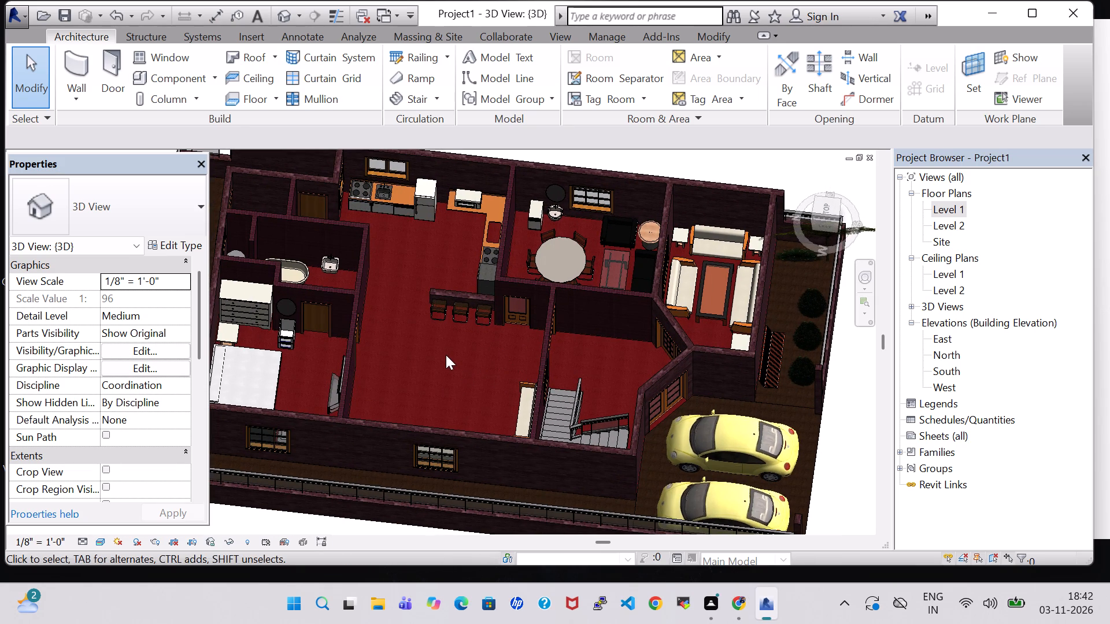
middle_click_drag(446, 355, 657, 298, "shift")
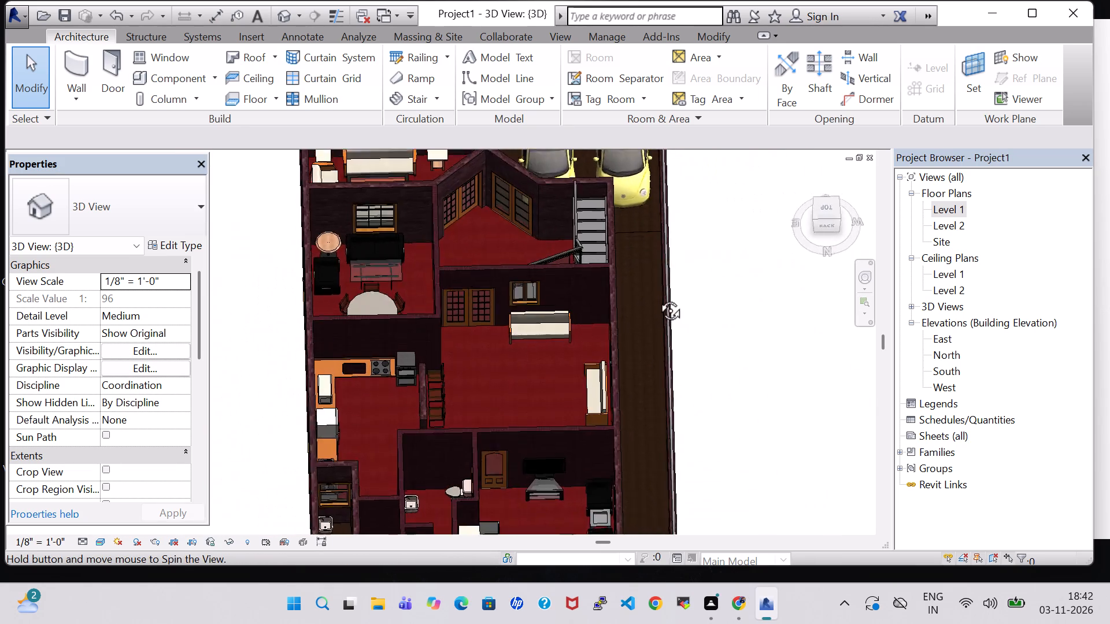
middle_click_drag(657, 298, 645, 285, "shift")
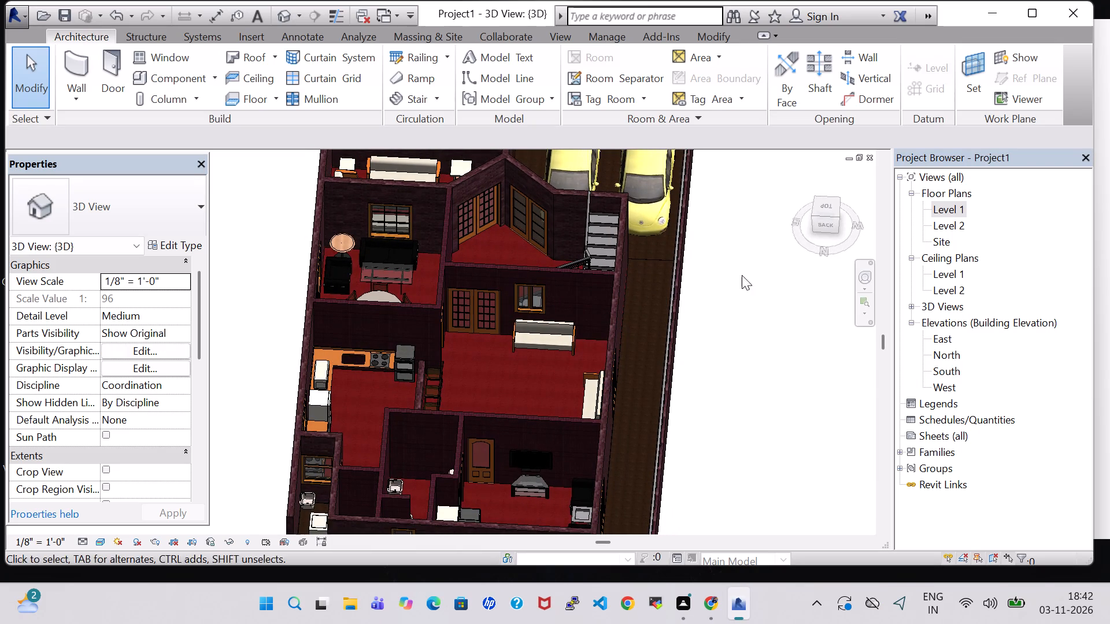
left_click(945, 199)
double_click(952, 206)
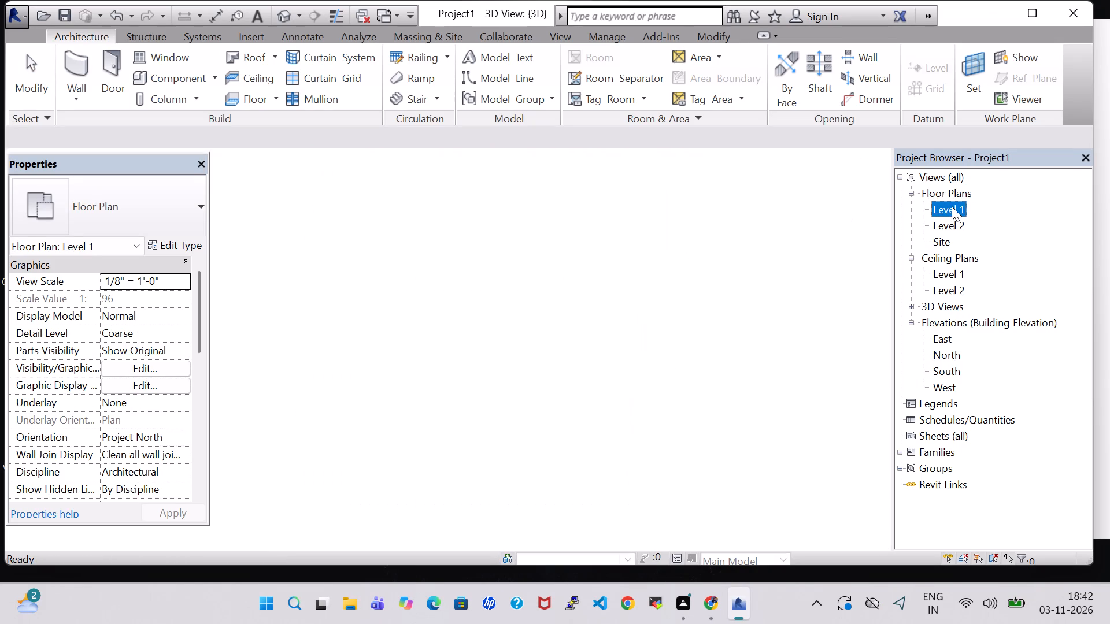
Nudge the 72" sofa by the lounge's west wall south, toward the south-wall sofa.
scroll(490, 341, "down", 1)
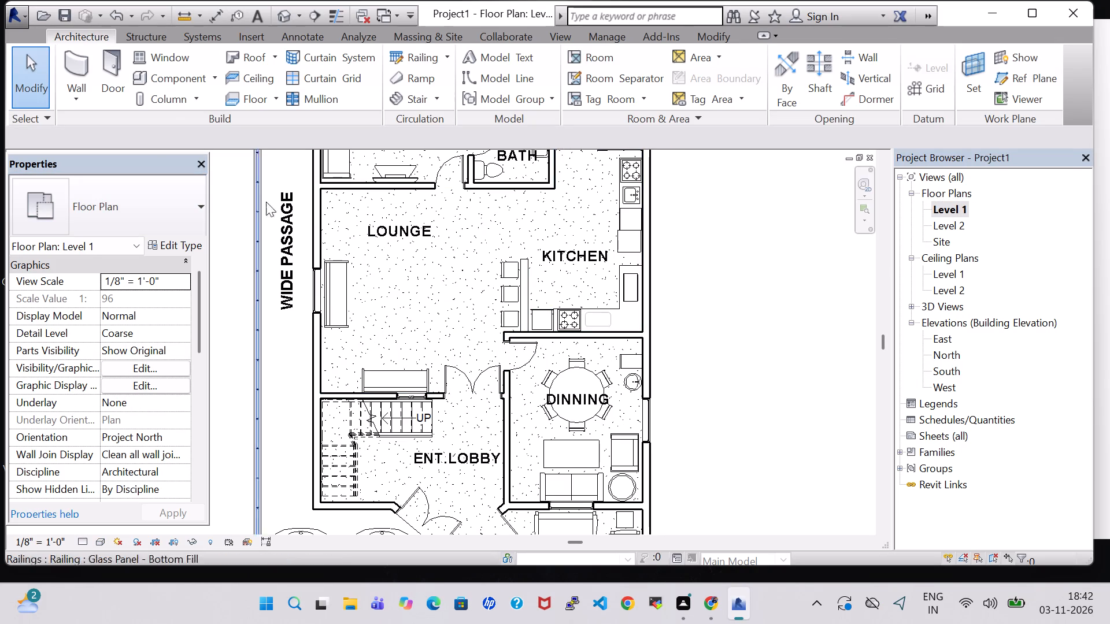
left_click(345, 300)
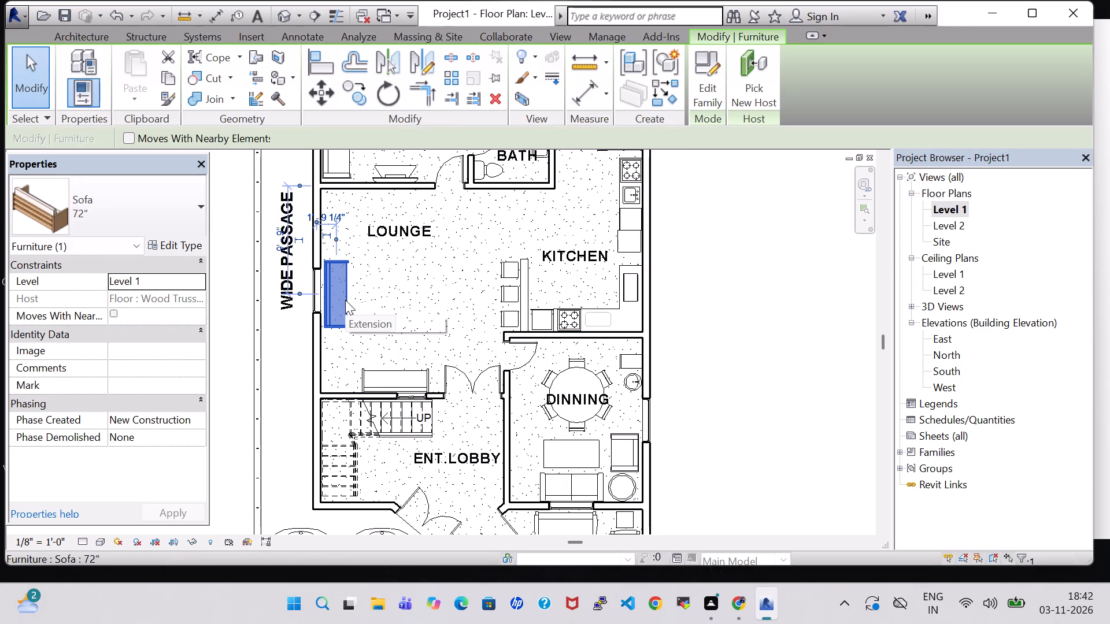
key("Down")
key("Down")
key("Down")
key("Down")
key("Down")
key("Down")
key("Down")
key("Down")
key("Down")
key("Down")
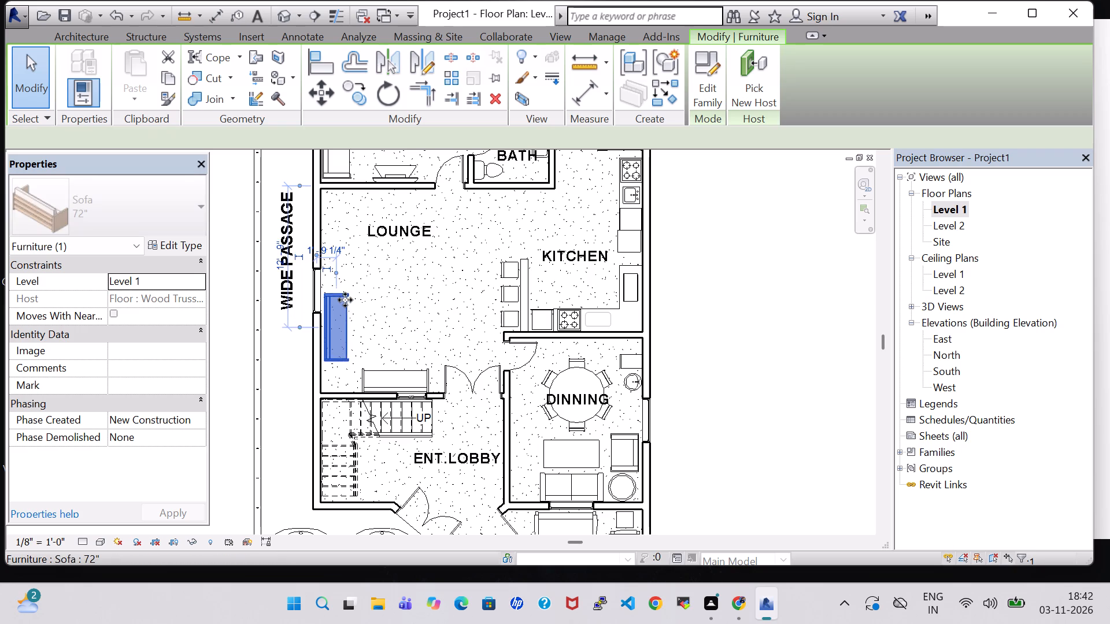
Place another 72" sofa, rotated along the lounge's west wall, just north of the existing one.
left_click(65, 32)
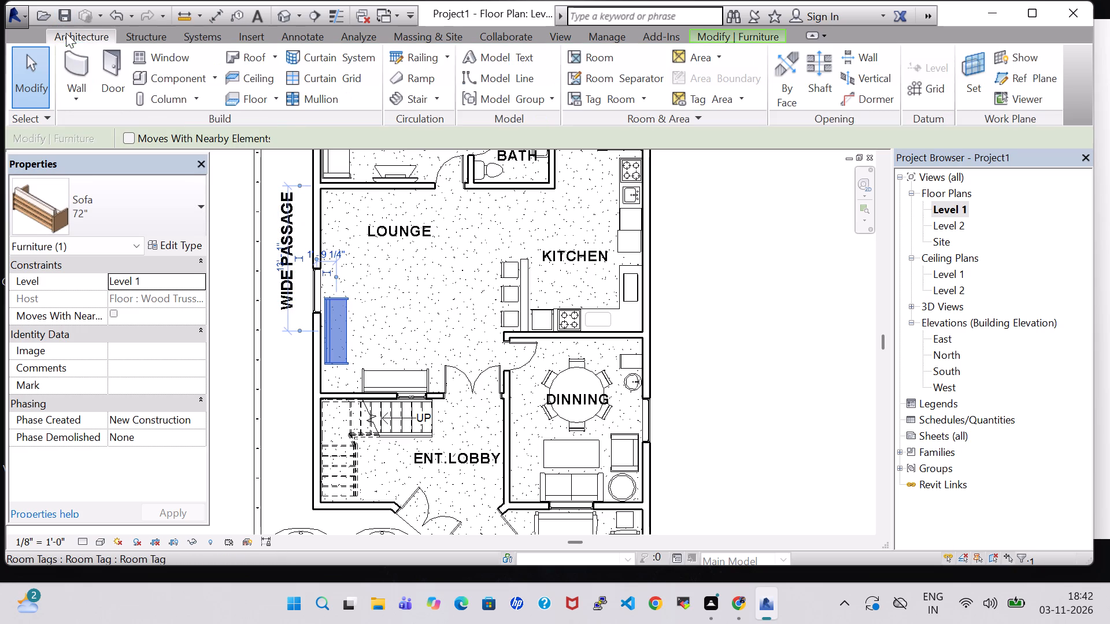
left_click(176, 80)
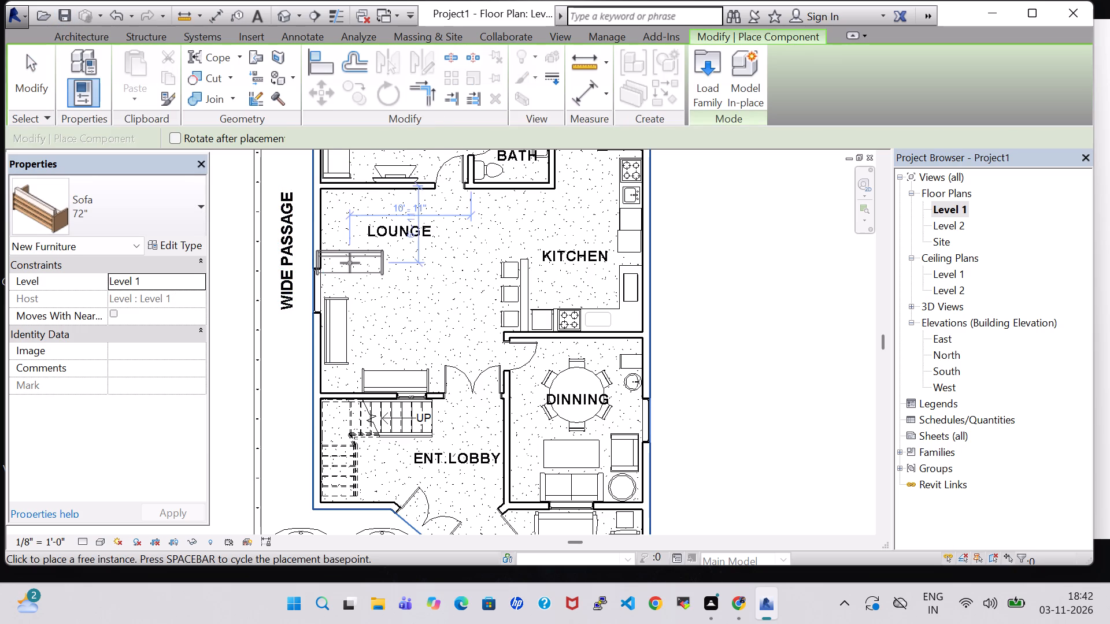
key("space")
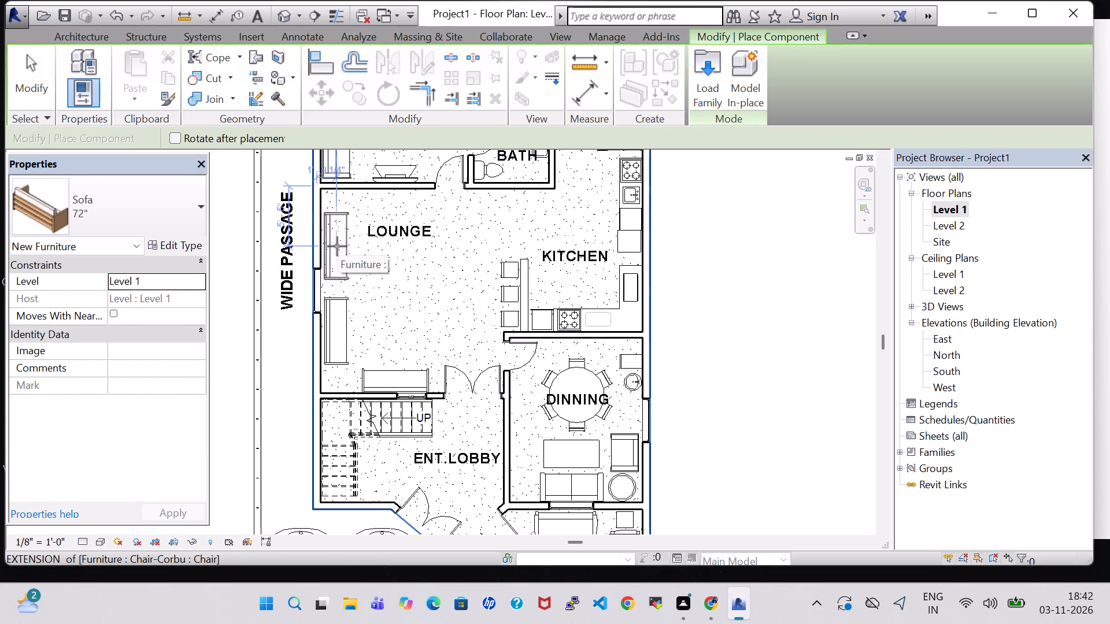
left_click(337, 246)
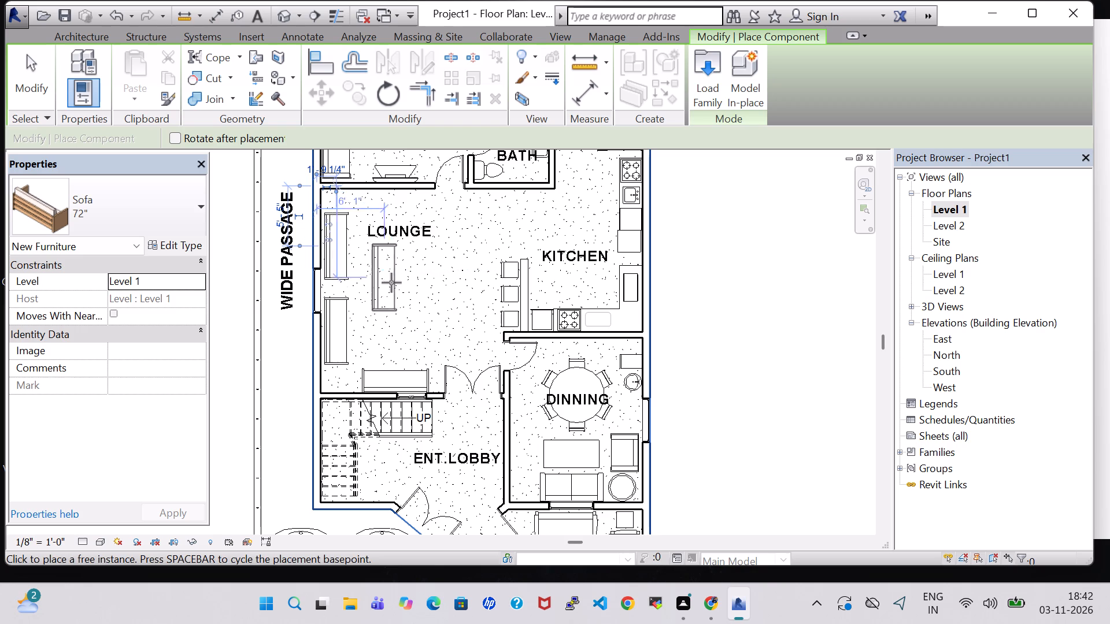
key("Escape")
key("Escape")
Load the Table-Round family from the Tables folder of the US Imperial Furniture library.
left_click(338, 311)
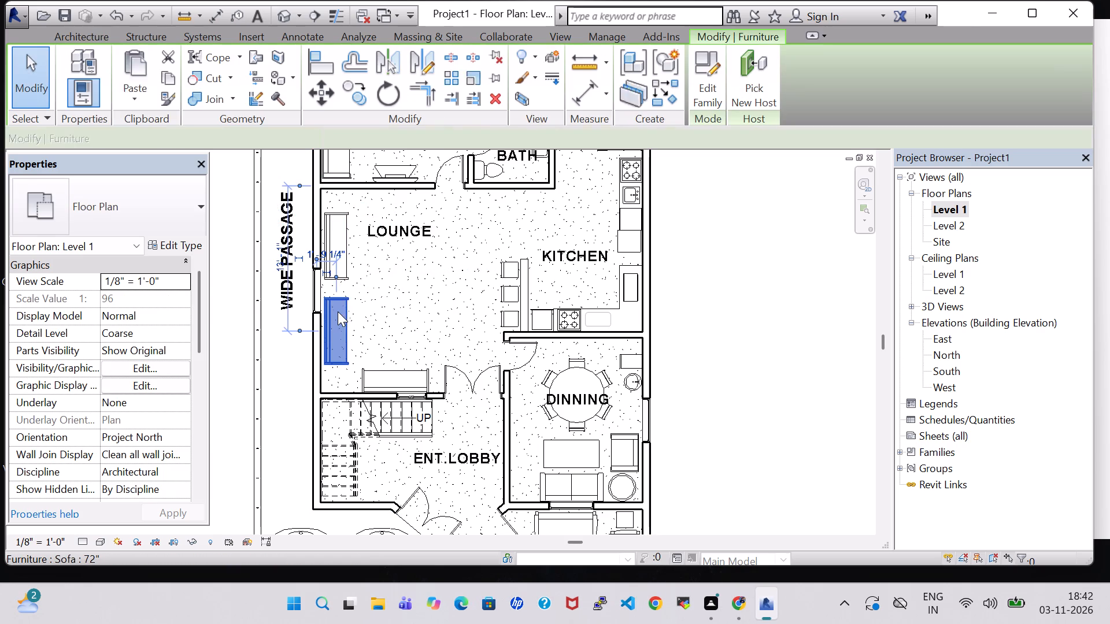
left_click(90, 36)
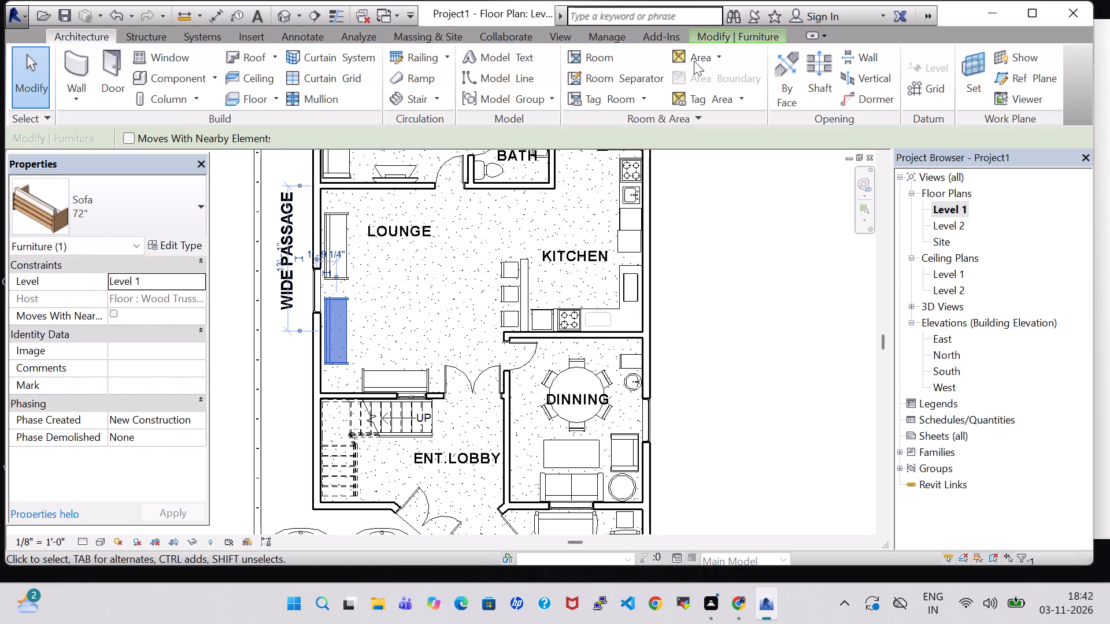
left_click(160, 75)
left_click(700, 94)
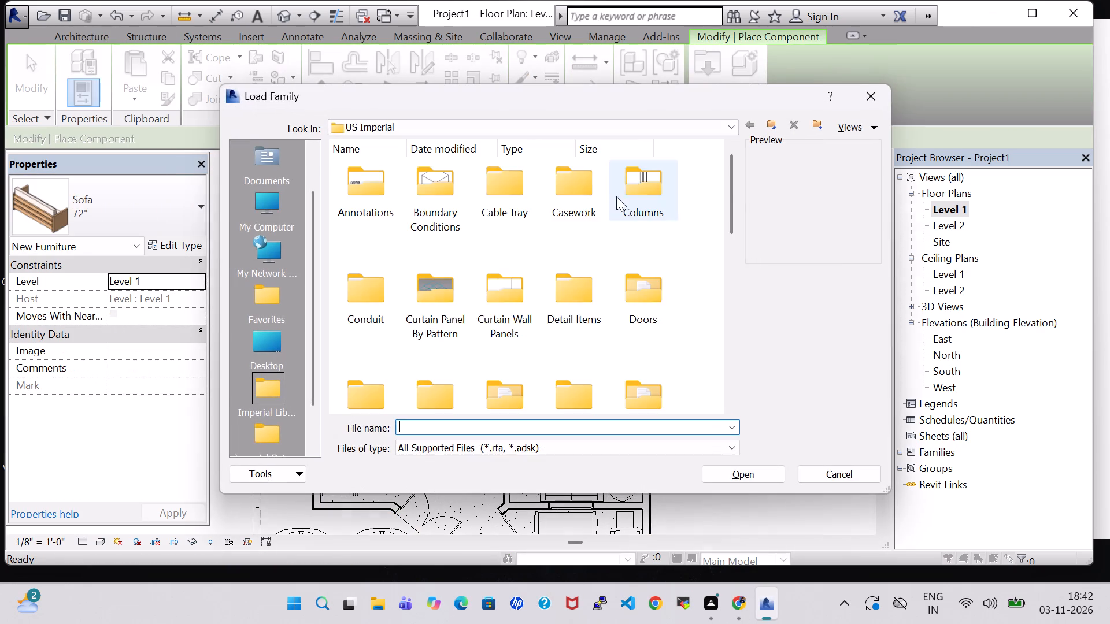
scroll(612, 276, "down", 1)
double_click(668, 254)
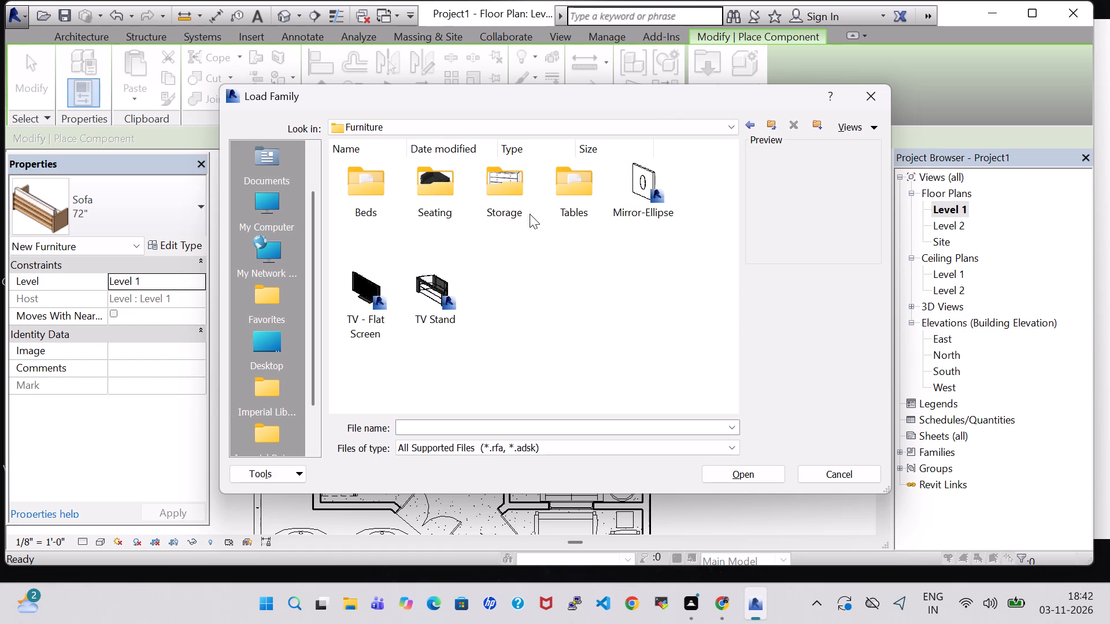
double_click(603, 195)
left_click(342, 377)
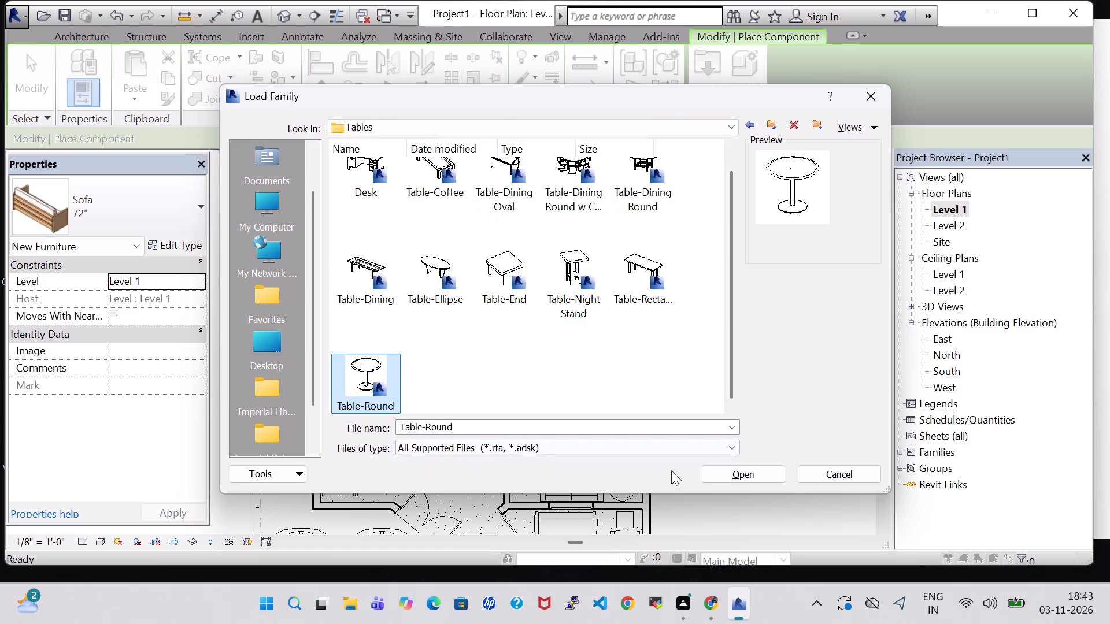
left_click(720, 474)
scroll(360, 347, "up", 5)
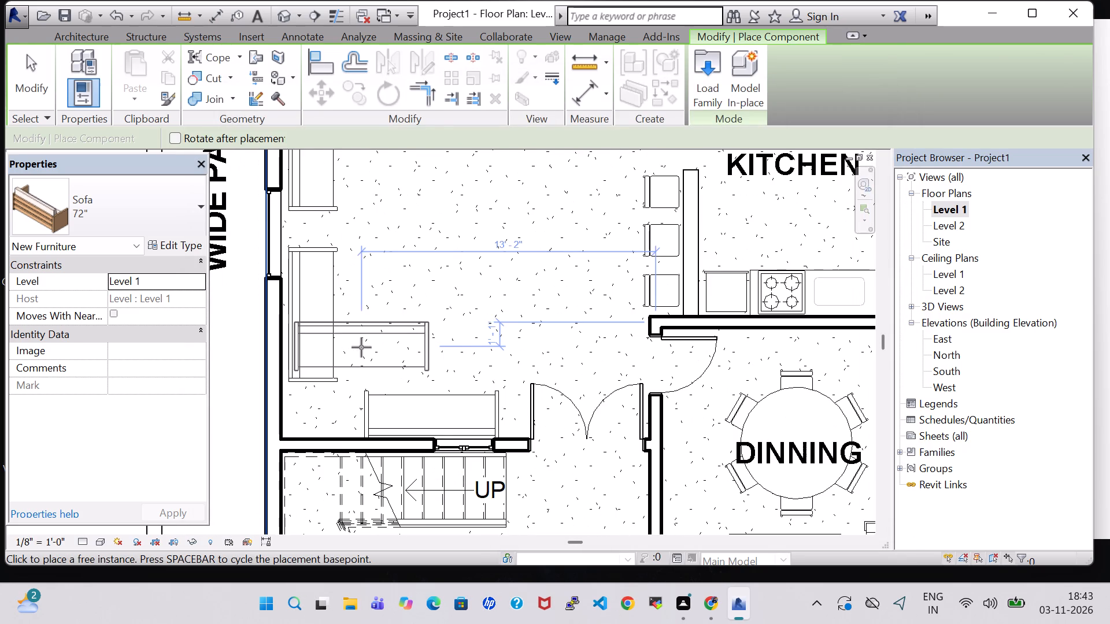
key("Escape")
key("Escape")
Delete the three 72" sofas along the lounge's south and west walls.
left_click(464, 402)
left_click(470, 389)
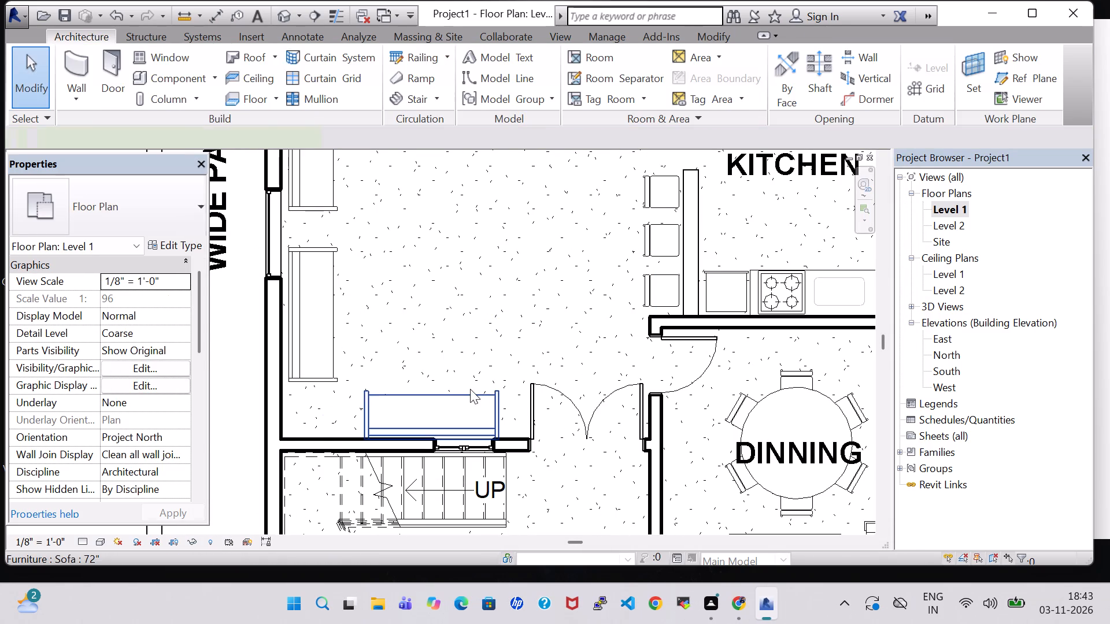
key("Delete")
left_click(334, 327)
key("Delete")
left_click(306, 187)
key("Delete")
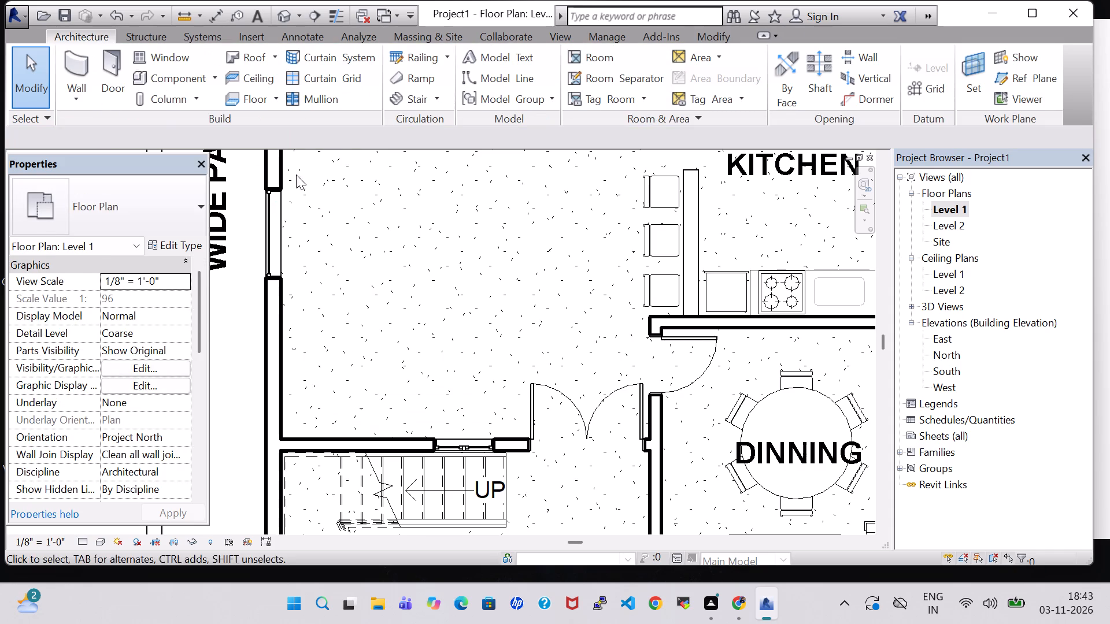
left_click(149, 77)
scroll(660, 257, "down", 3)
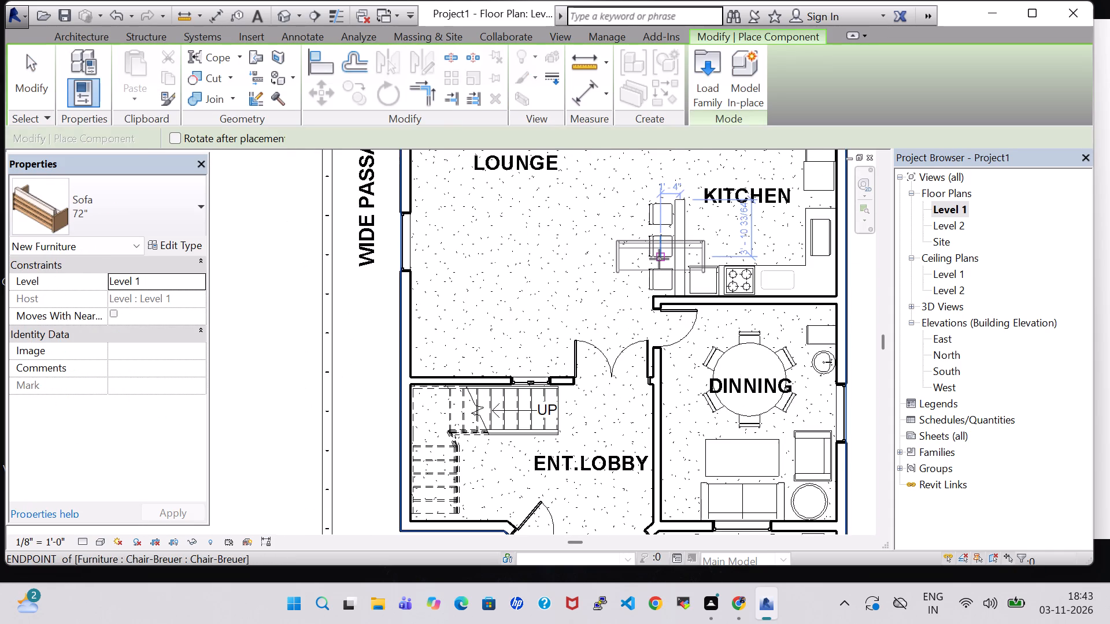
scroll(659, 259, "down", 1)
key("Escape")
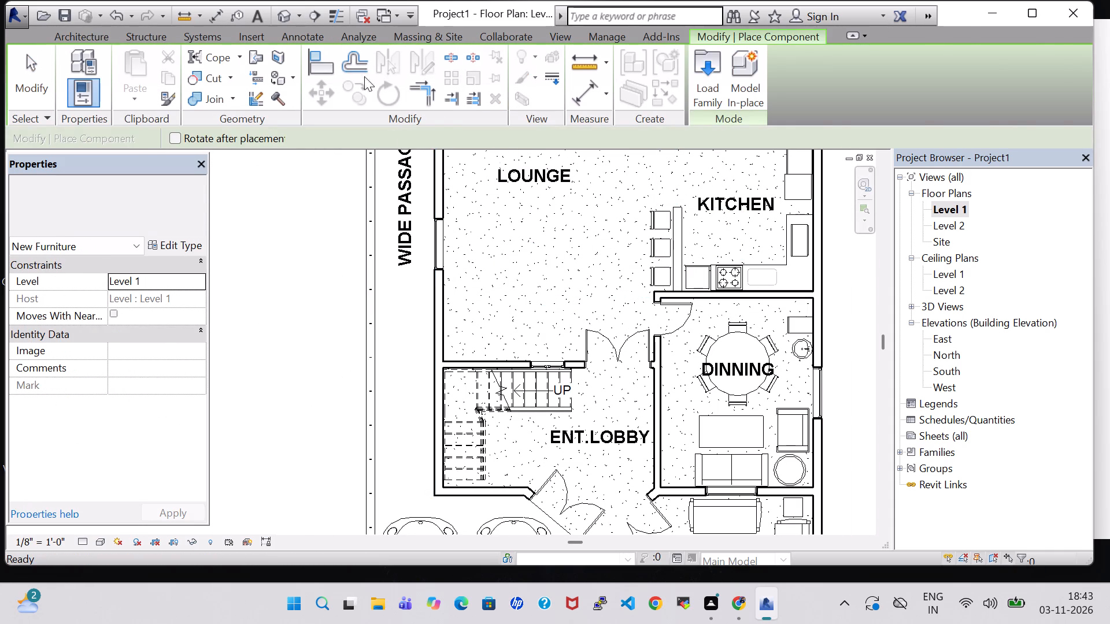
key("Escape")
Examine the furnished rooms, especially the drawing room's seating, in the 3D view and return to the Level 1 floor plan.
left_click(280, 13)
scroll(671, 321, "down", 3)
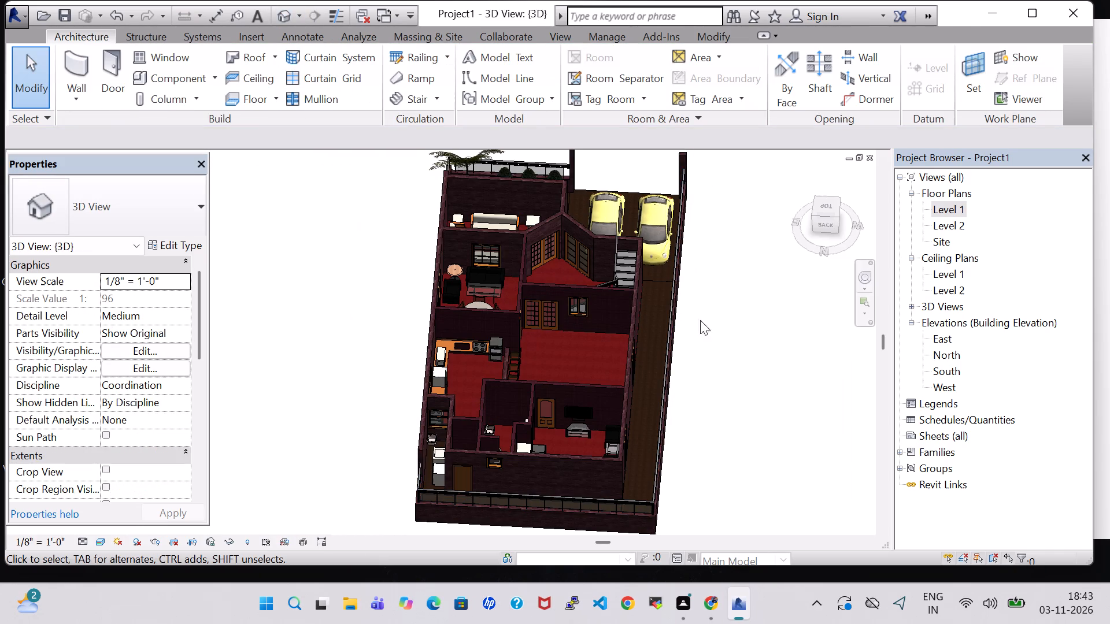
middle_click_drag(706, 295, 706, 425, "shift")
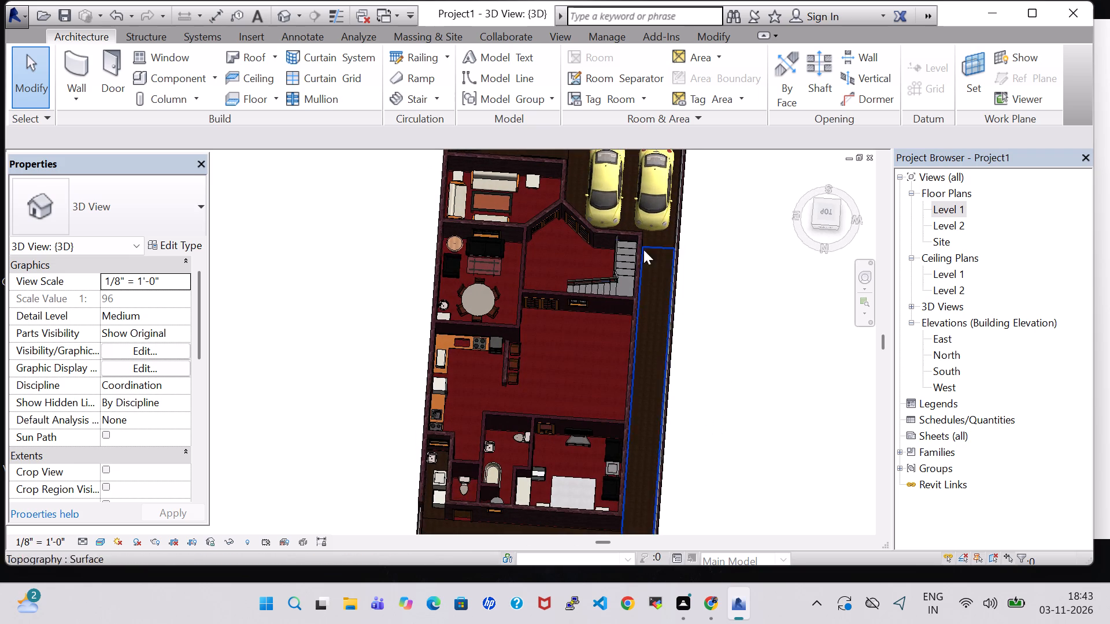
middle_click_drag(607, 231, 596, 373)
scroll(504, 328, "up", 9)
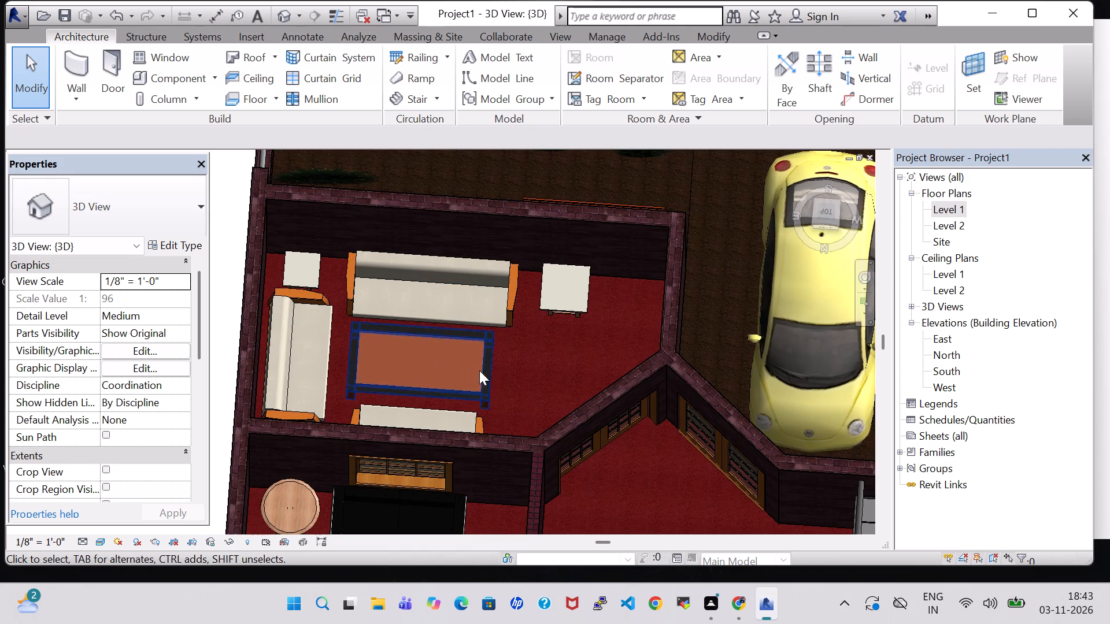
double_click(942, 206)
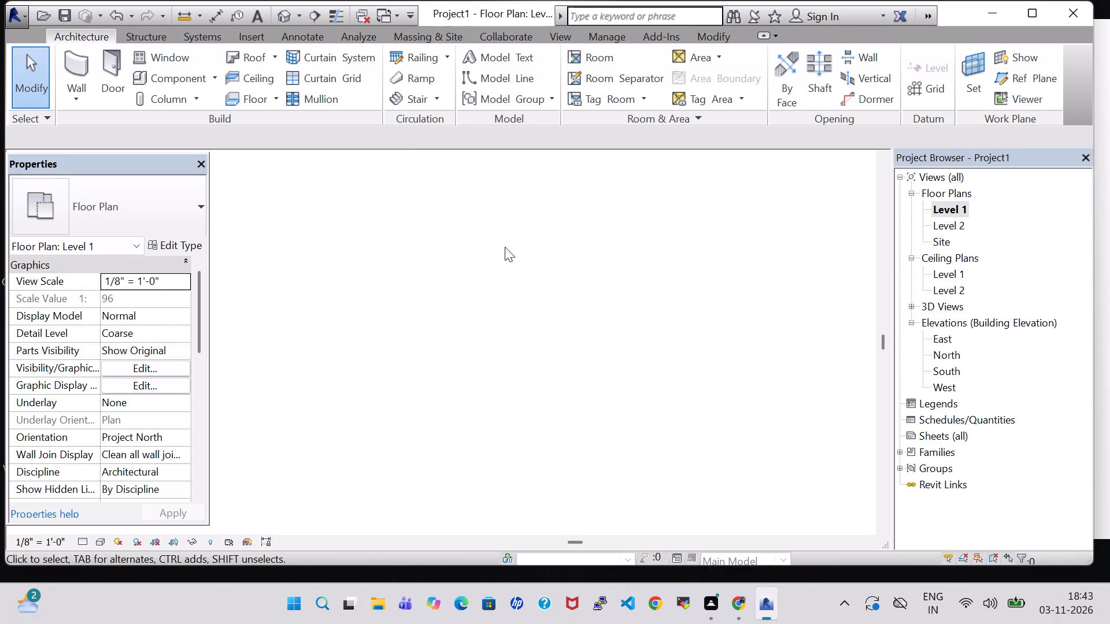
Place a Sofa-Corbu sofa beside the lounge's south wall, turned so its back is toward the wall.
scroll(494, 258, "down", 2)
left_click(150, 76)
left_click(112, 207)
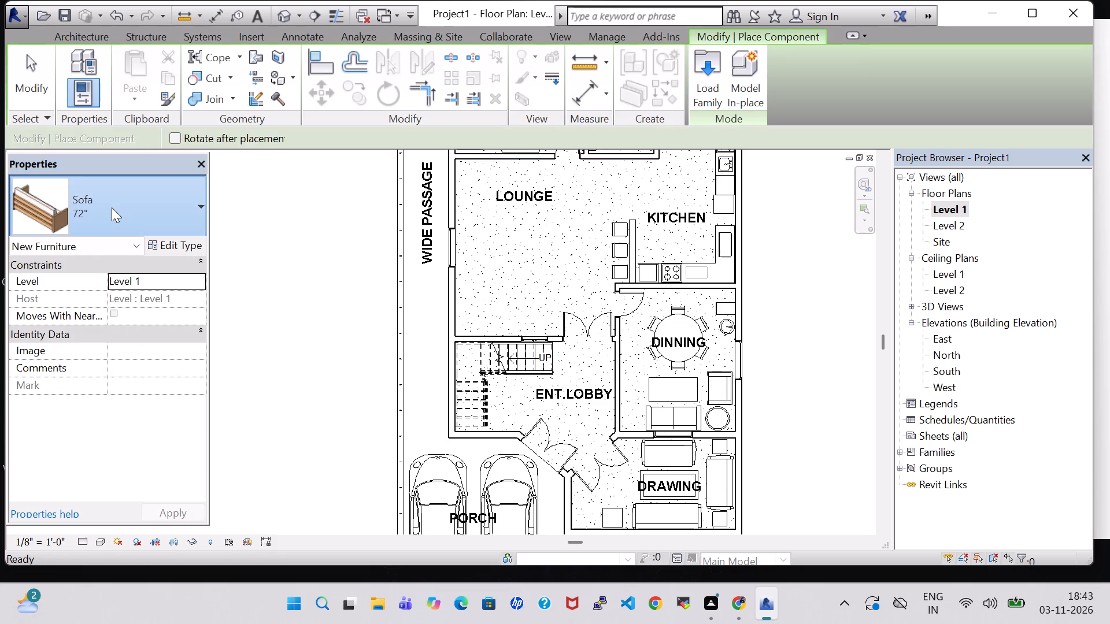
type("so")
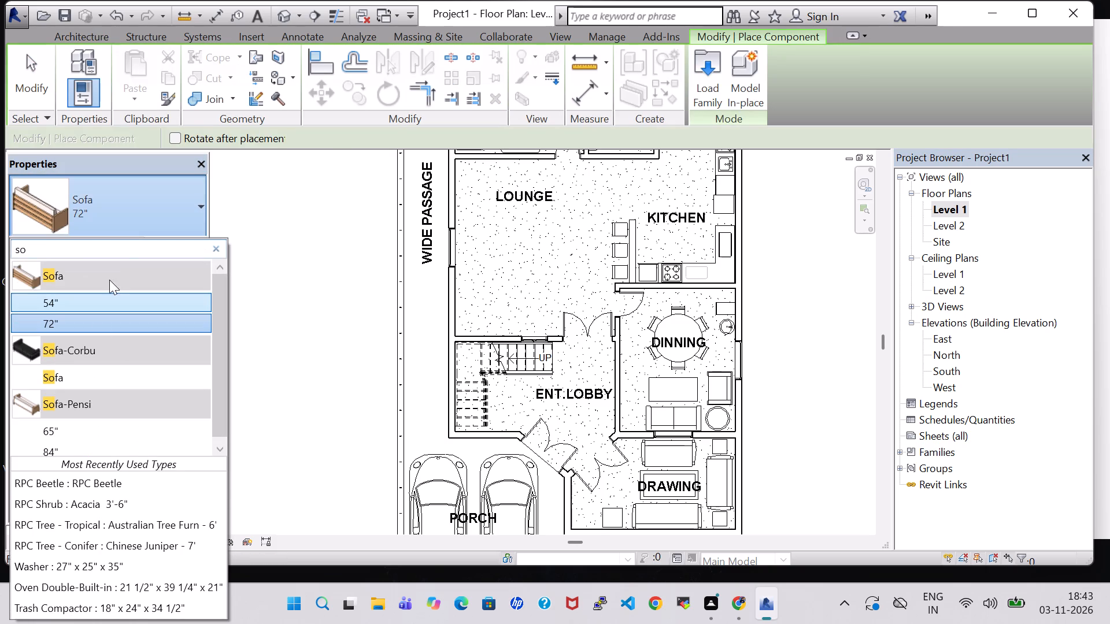
left_click(83, 378)
scroll(501, 307, "up", 2)
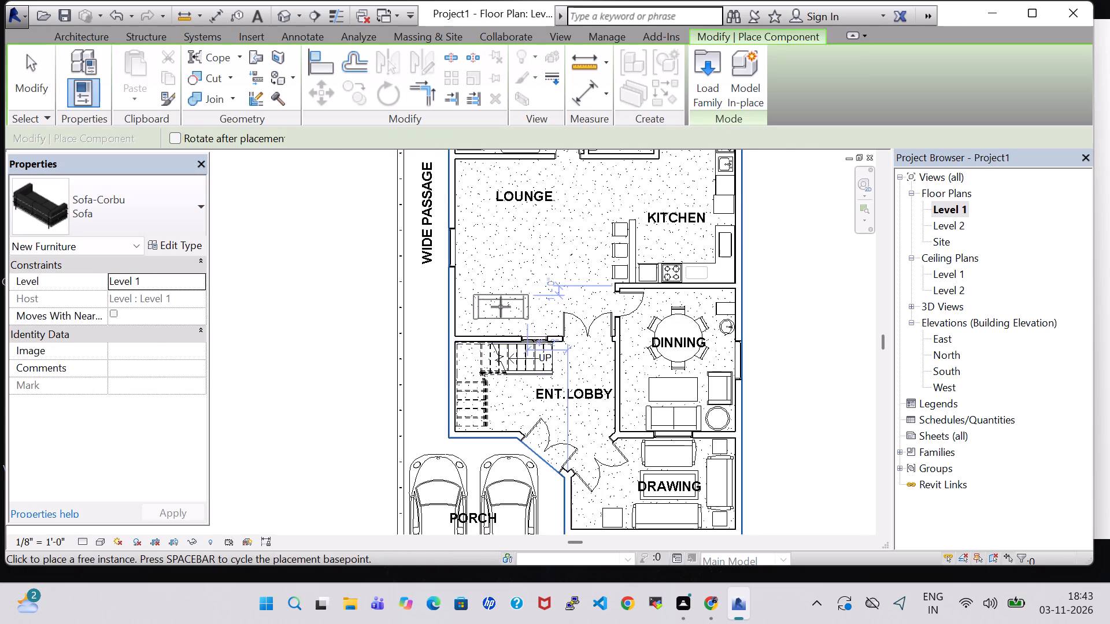
scroll(501, 307, "up", 3)
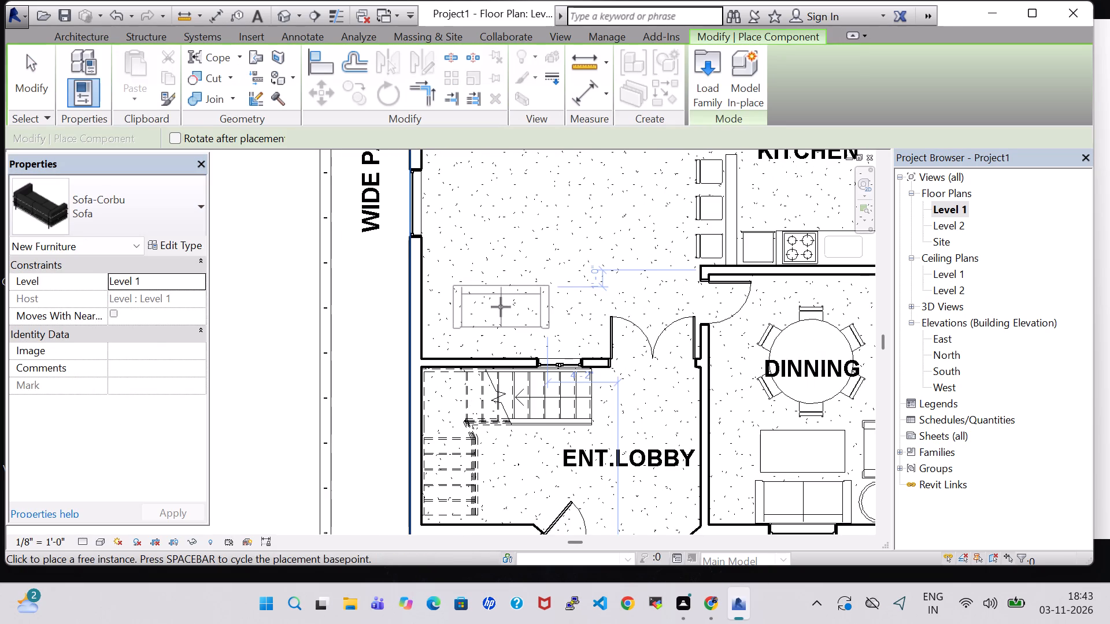
key("space")
key("space")
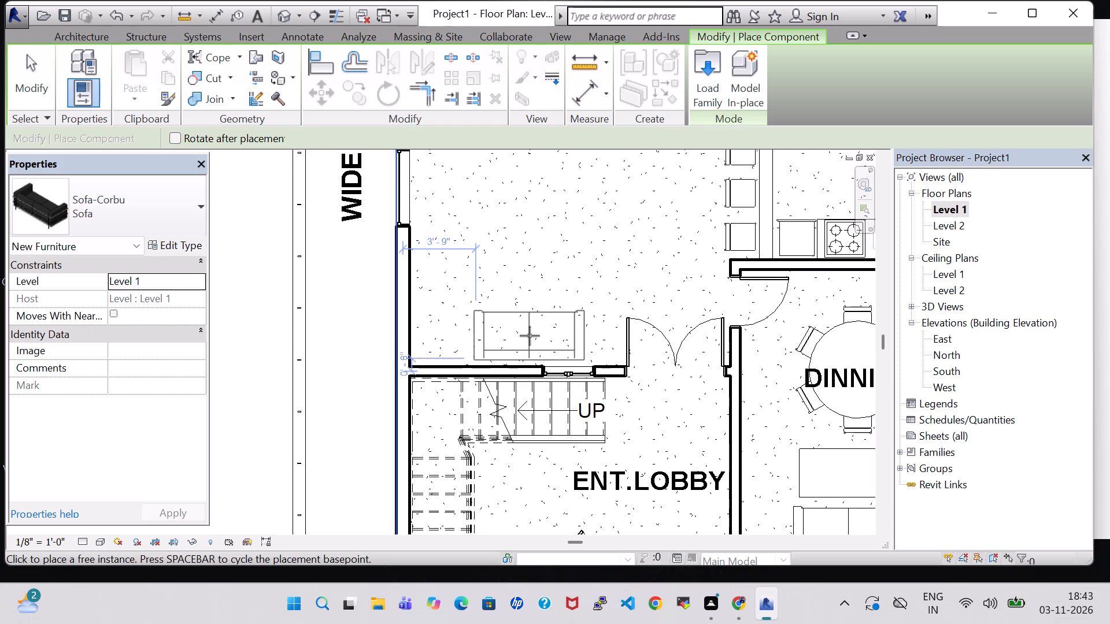
left_click(530, 336)
Place two rotated Sofa-Corbu sofas along the lounge's west wall, one north of the other.
key("space")
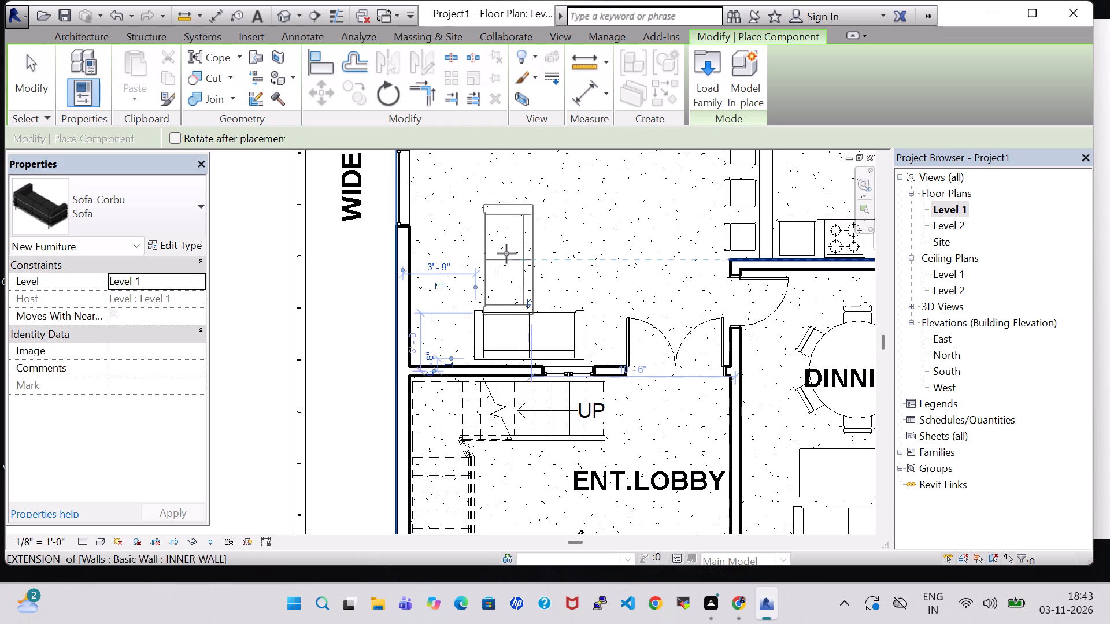
key("space")
key("space")
key("space")
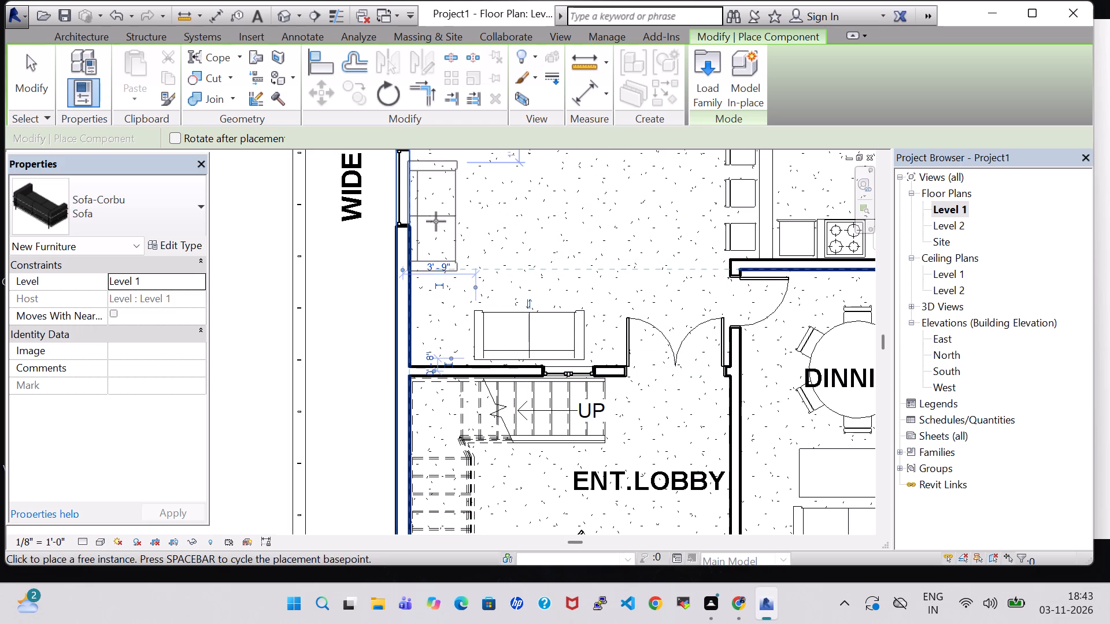
left_click(441, 235)
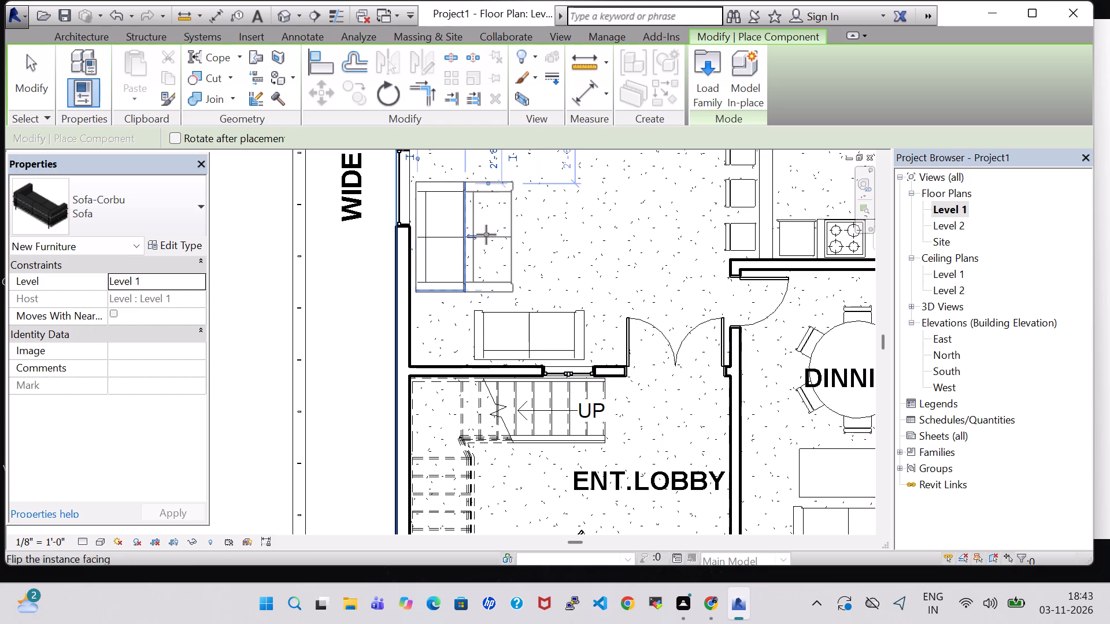
middle_click_drag(527, 232, 482, 395)
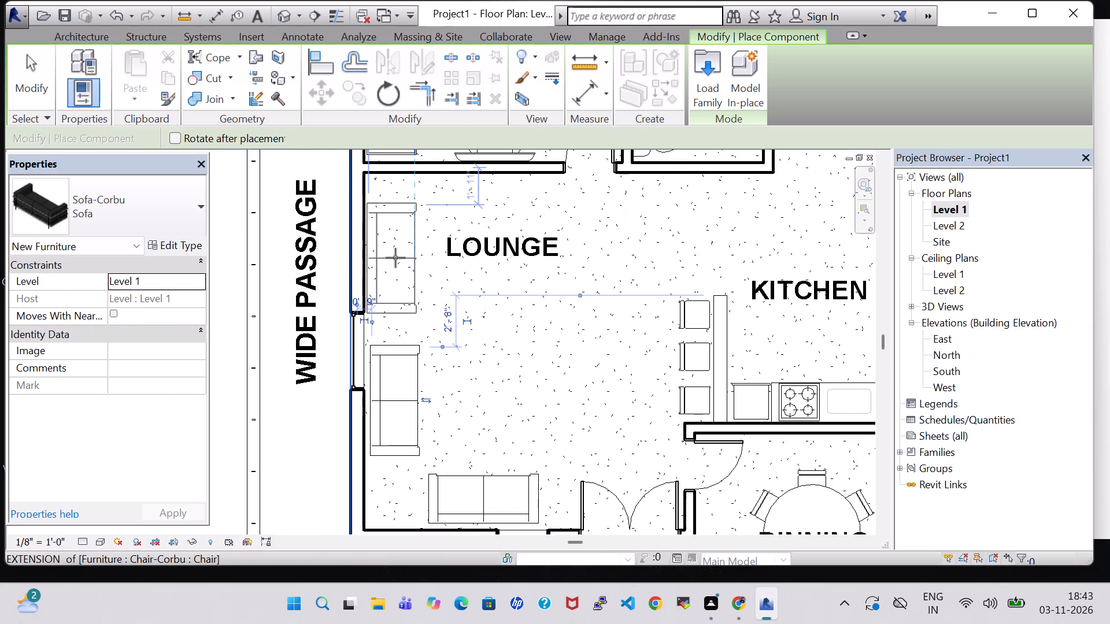
left_click(401, 258)
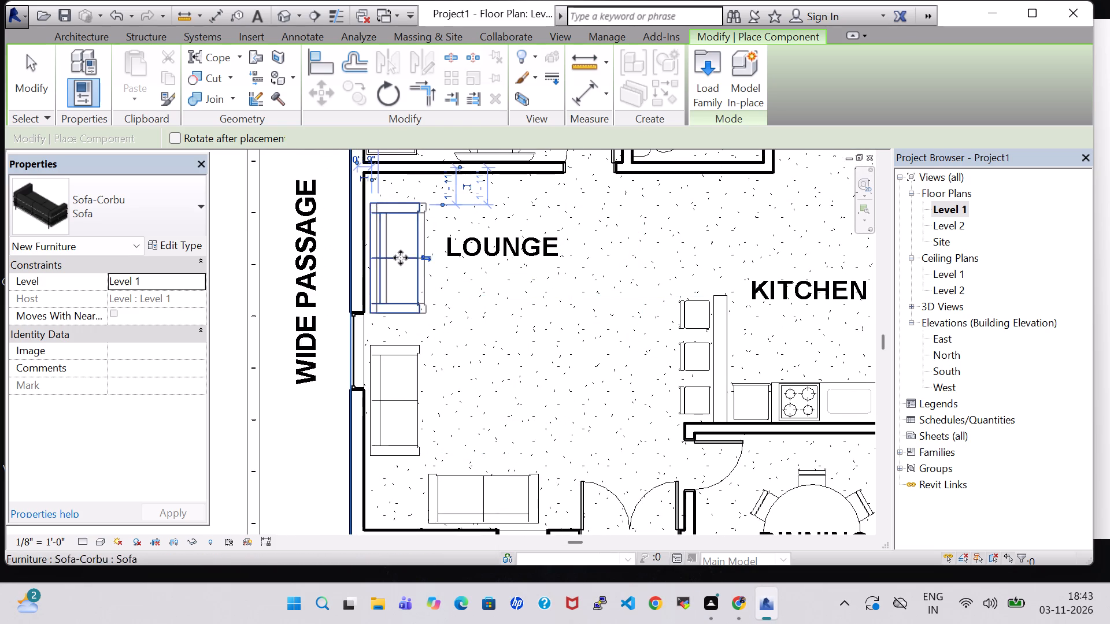
key("Escape")
key("Escape")
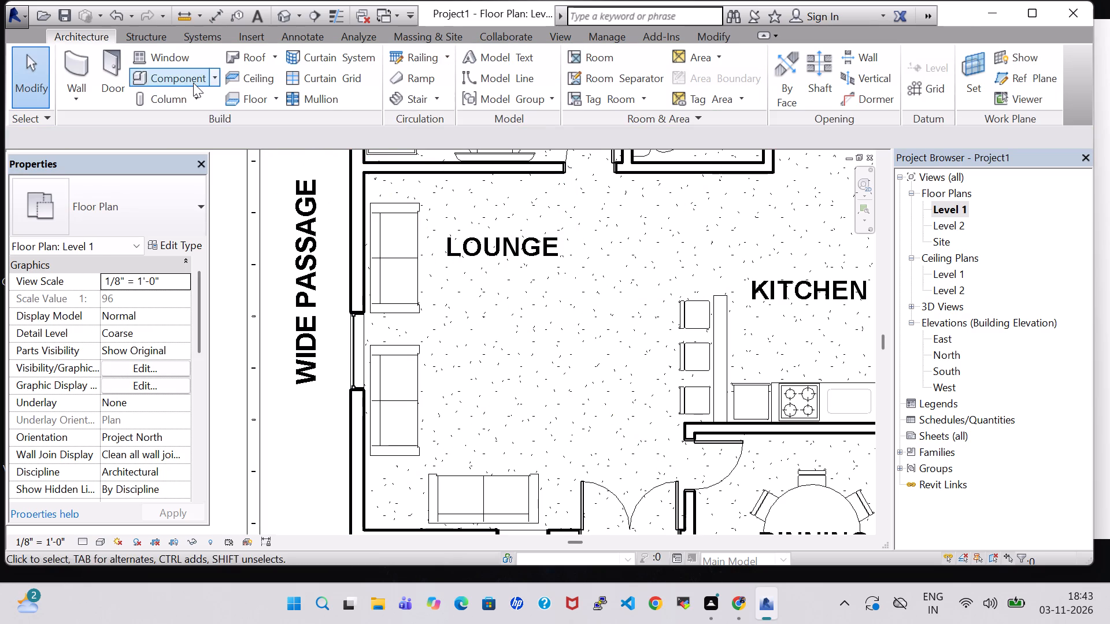
Load the Table-Round family from the Tables folder of the US Imperial Furniture library.
left_click(193, 83)
left_click(702, 94)
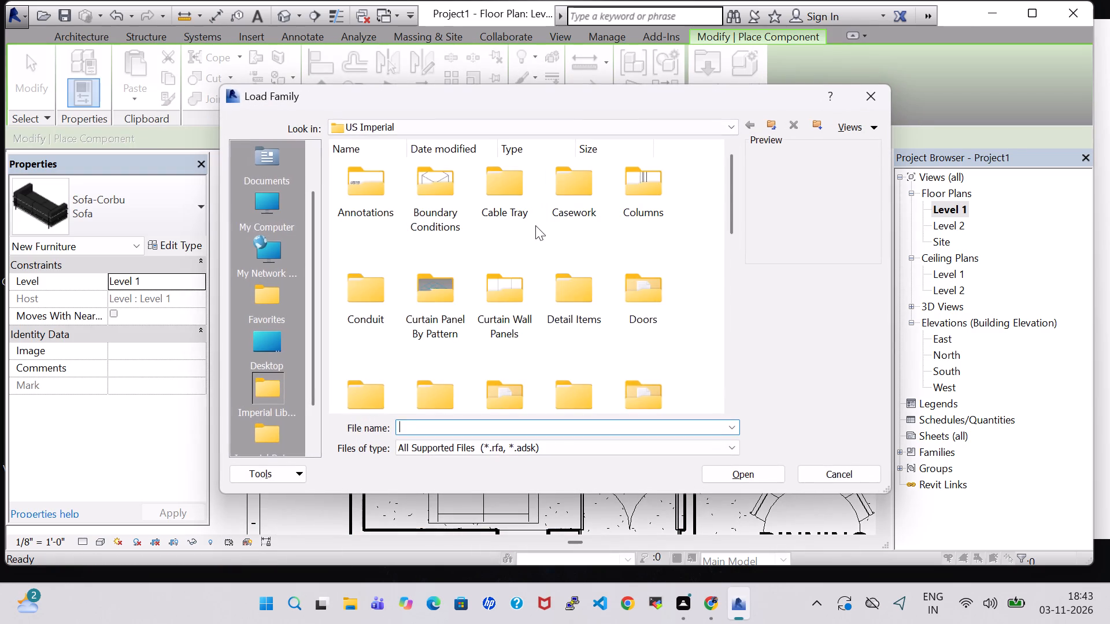
scroll(566, 263, "down", 1)
double_click(635, 235)
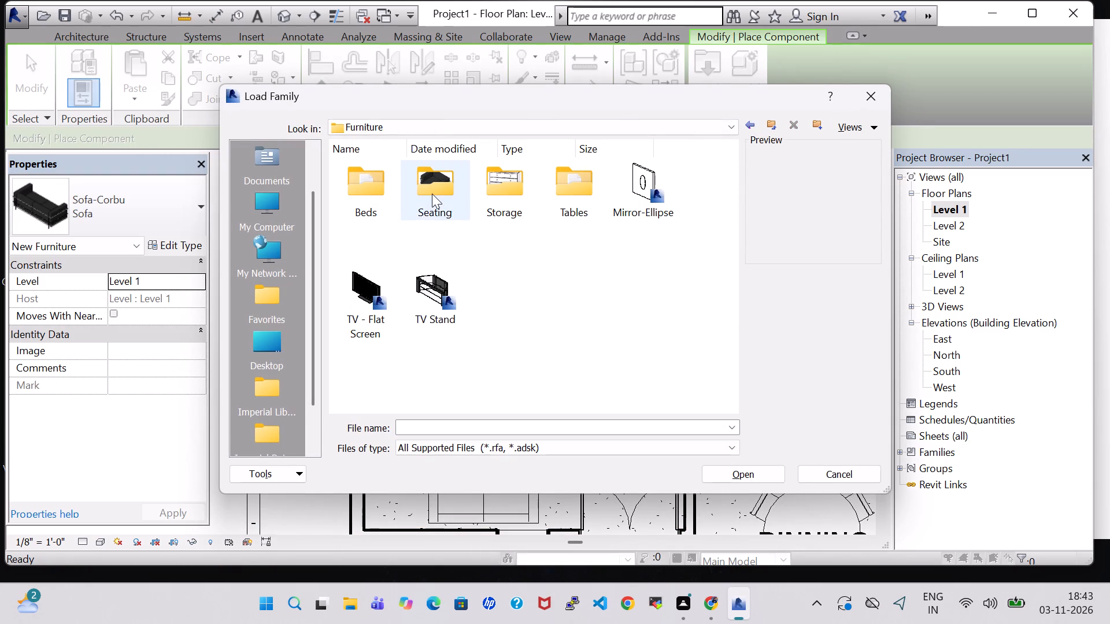
double_click(576, 196)
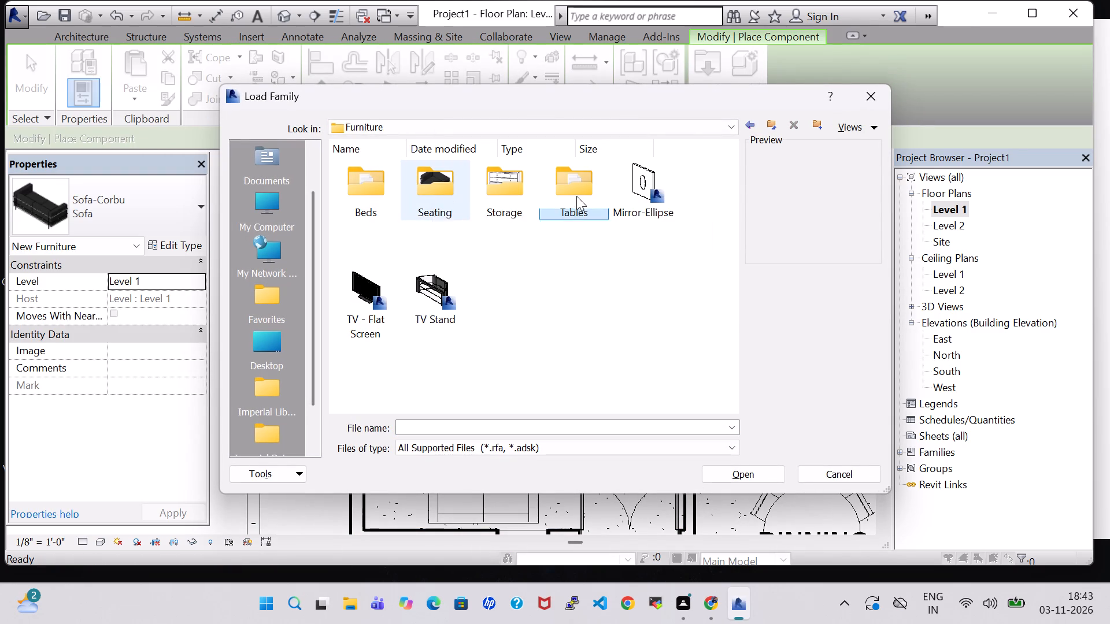
left_click(359, 387)
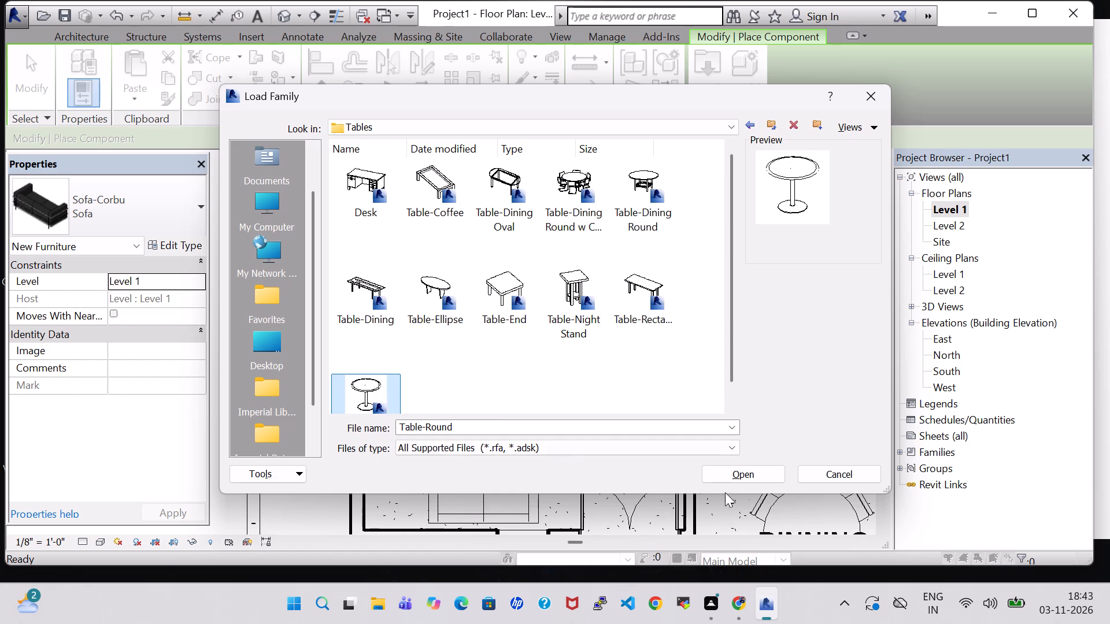
left_click(746, 477)
key("Escape")
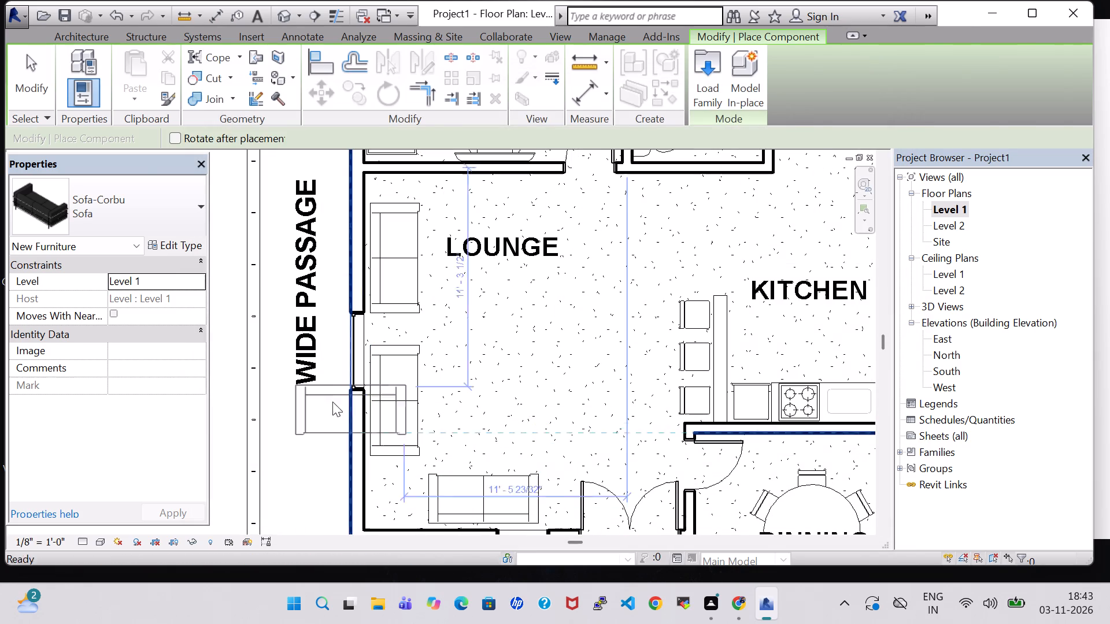
key("Escape")
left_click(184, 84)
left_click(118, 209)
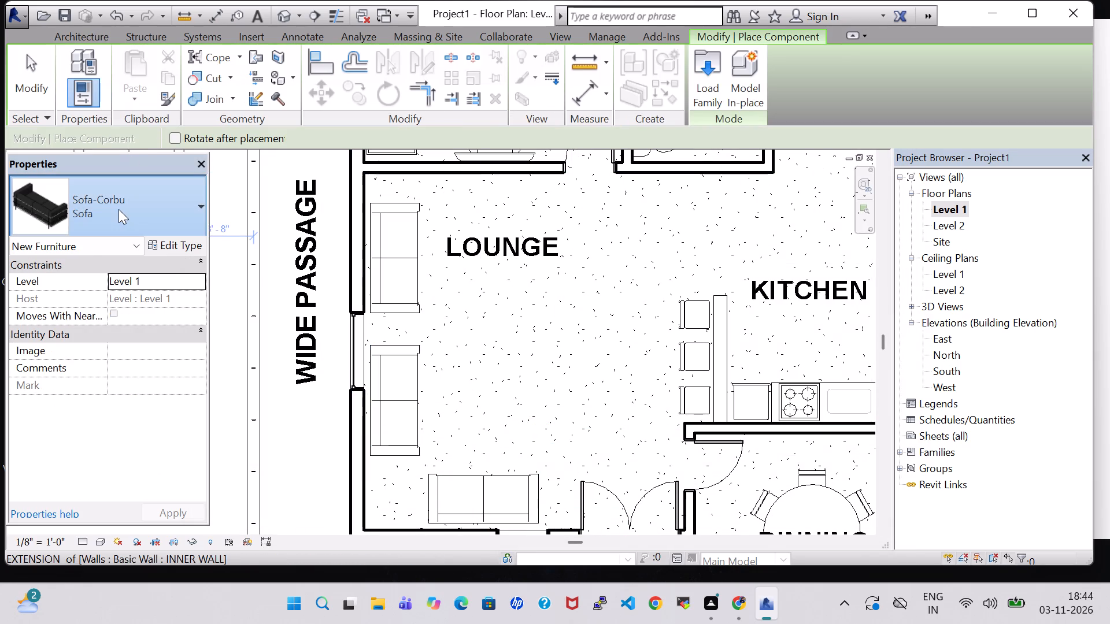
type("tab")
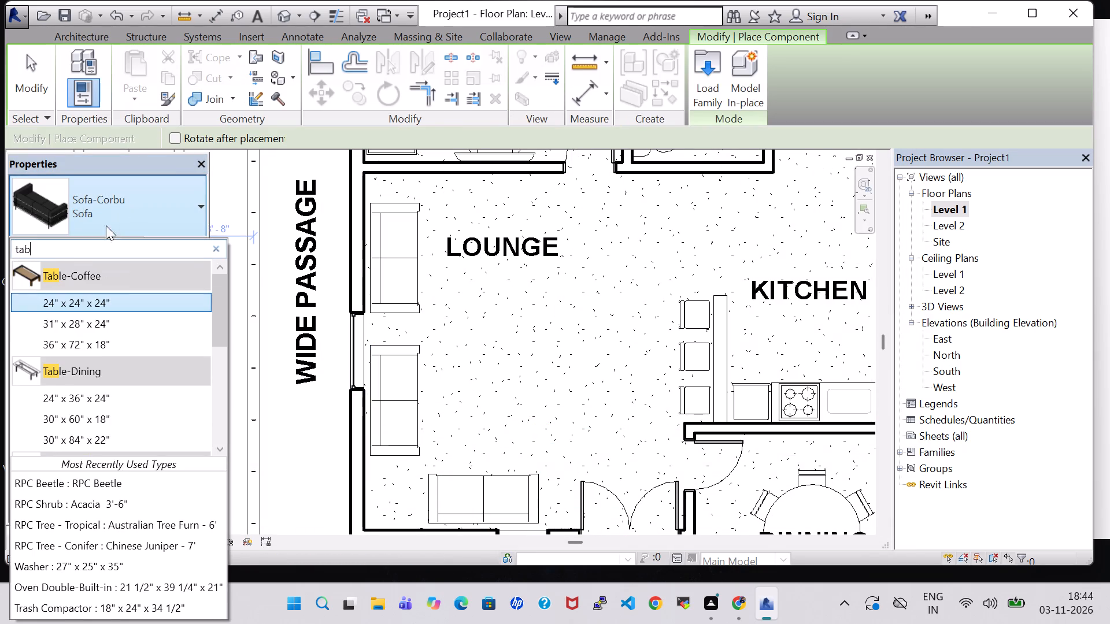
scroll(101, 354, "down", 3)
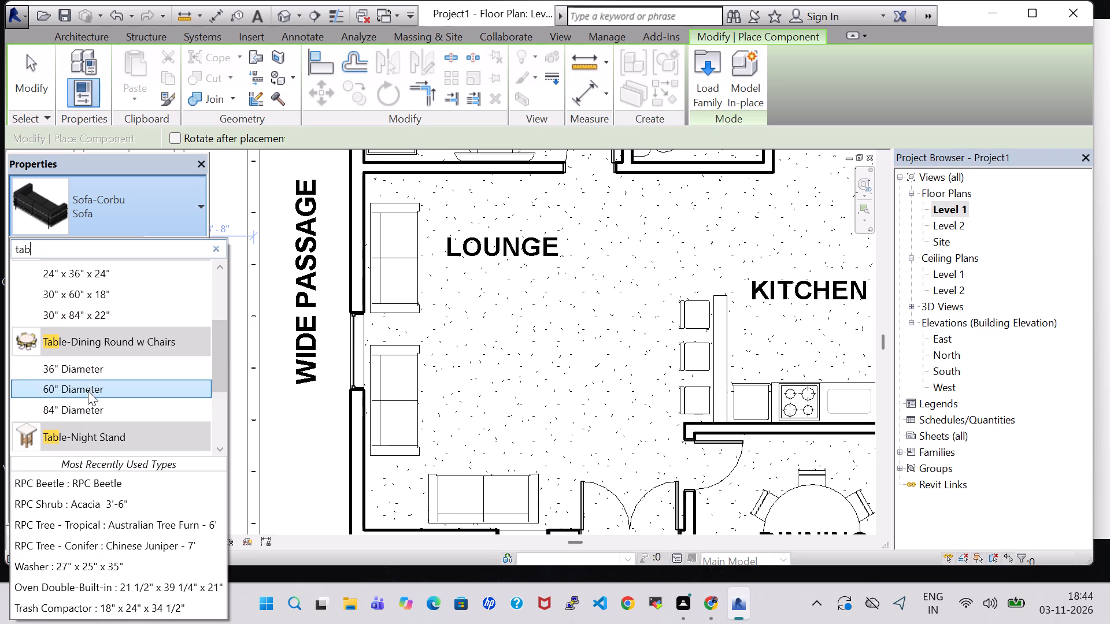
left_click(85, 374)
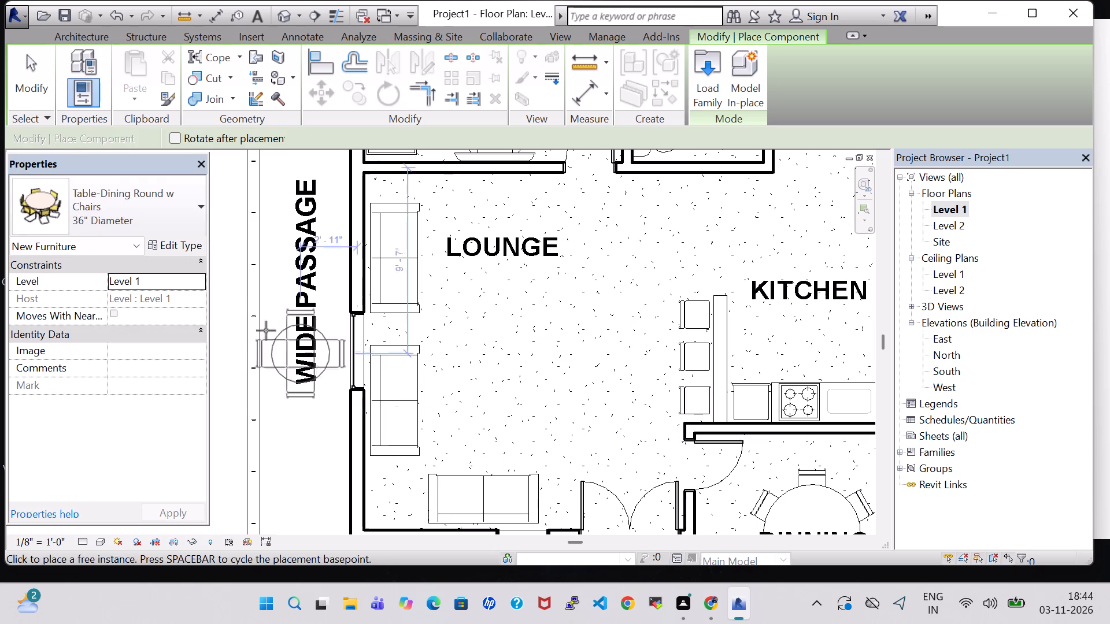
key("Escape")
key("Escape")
Place a 36" Diameter Table-Round in the lounge's southwest corner, between the west-wall and south-wall sofas.
left_click(157, 83)
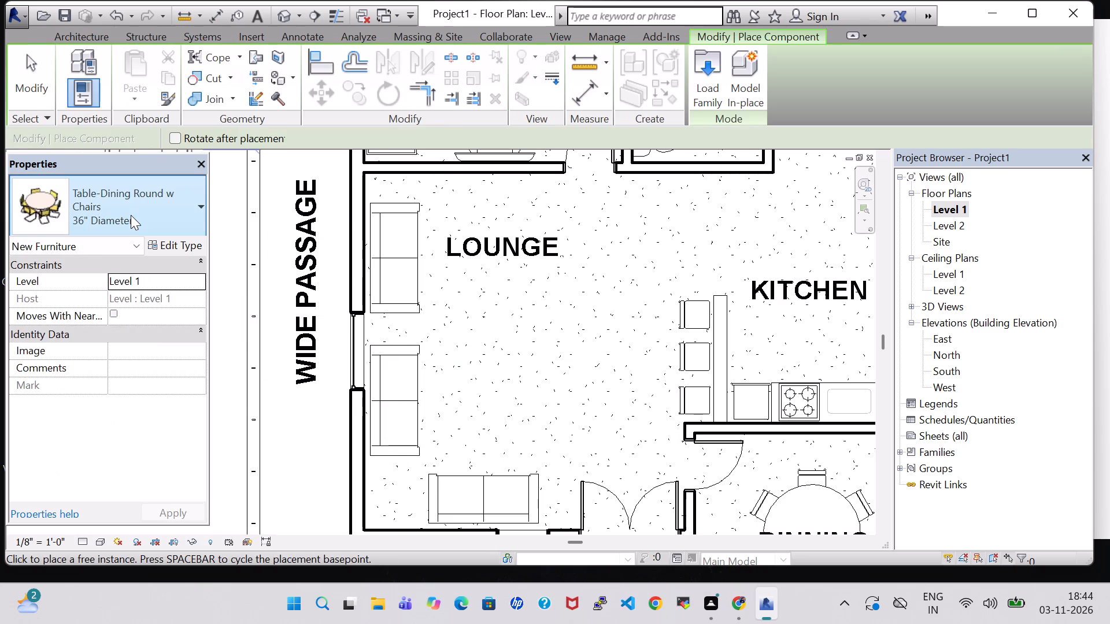
left_click(131, 215)
type("tabl")
scroll(114, 303, "down", 3)
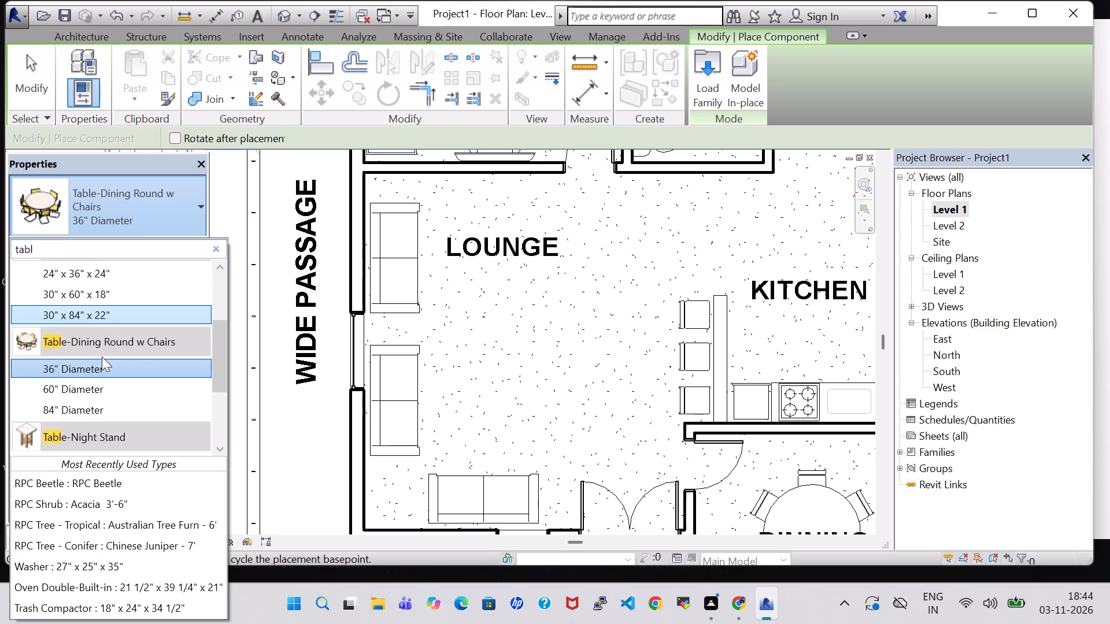
scroll(101, 358, "down", 3)
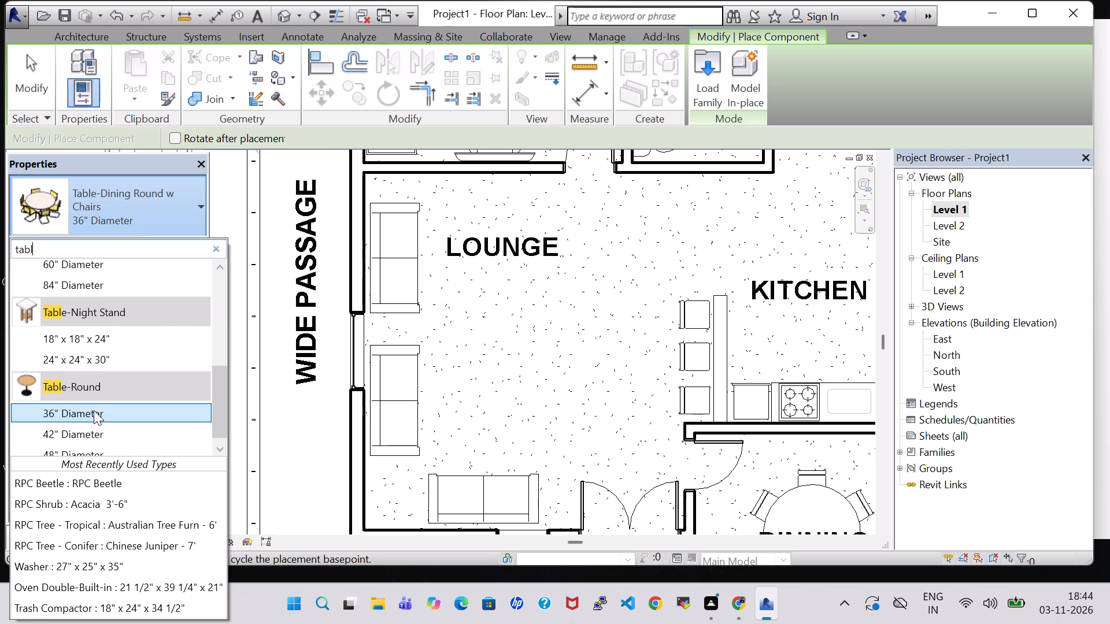
left_click(94, 410)
left_click(396, 490)
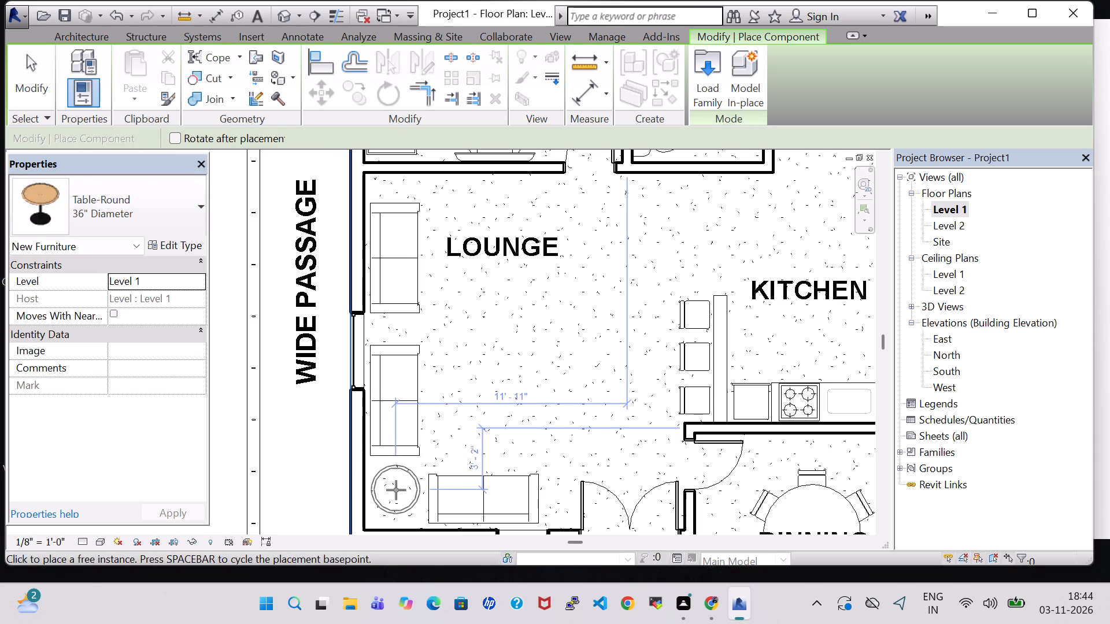
key("Escape")
key("Escape")
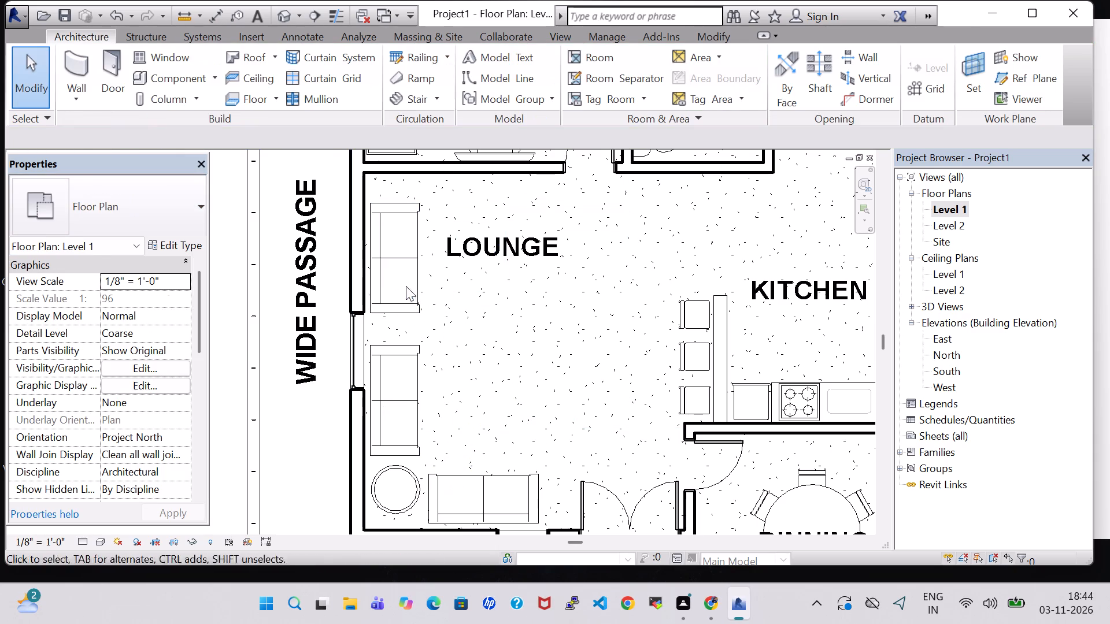
Place a second 36" Diameter Table-Round between the two sofas along the lounge's west wall.
left_click(183, 76)
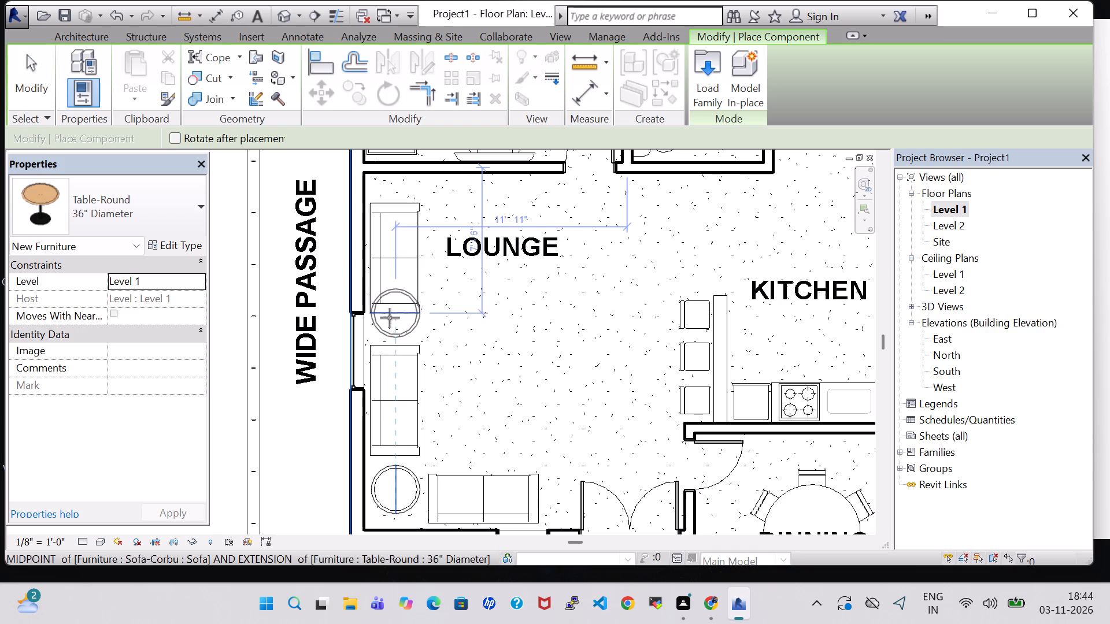
left_click(389, 318)
key("Escape")
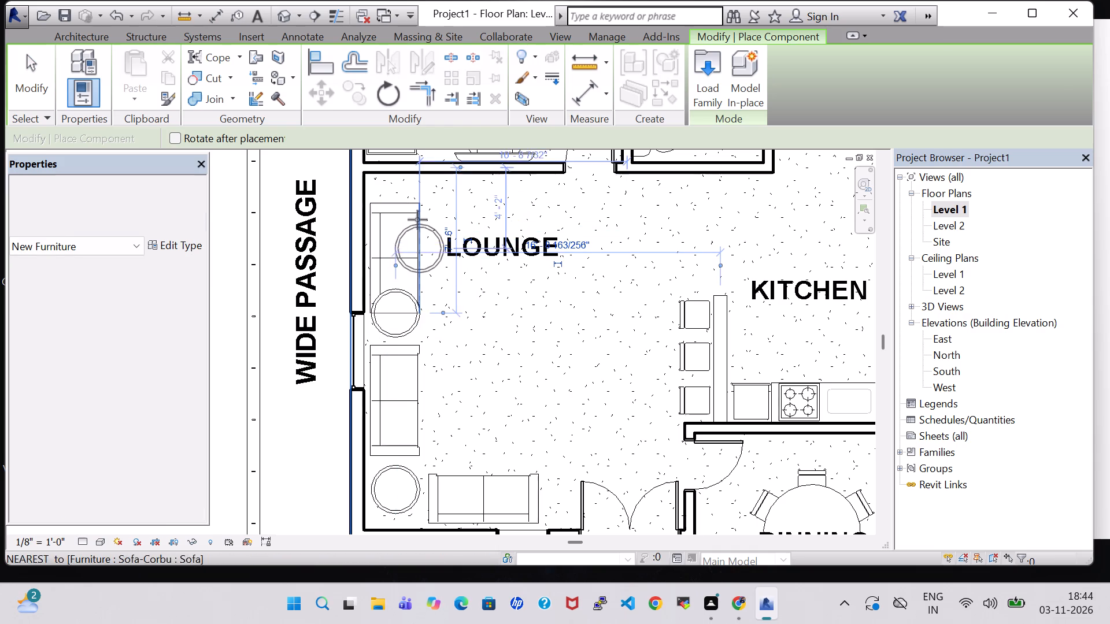
key("Escape")
Nudge the northern west-wall sofa north toward the lounge's north wall, clear of the round table.
left_click(405, 205)
key("Up")
key("Up")
key("Up")
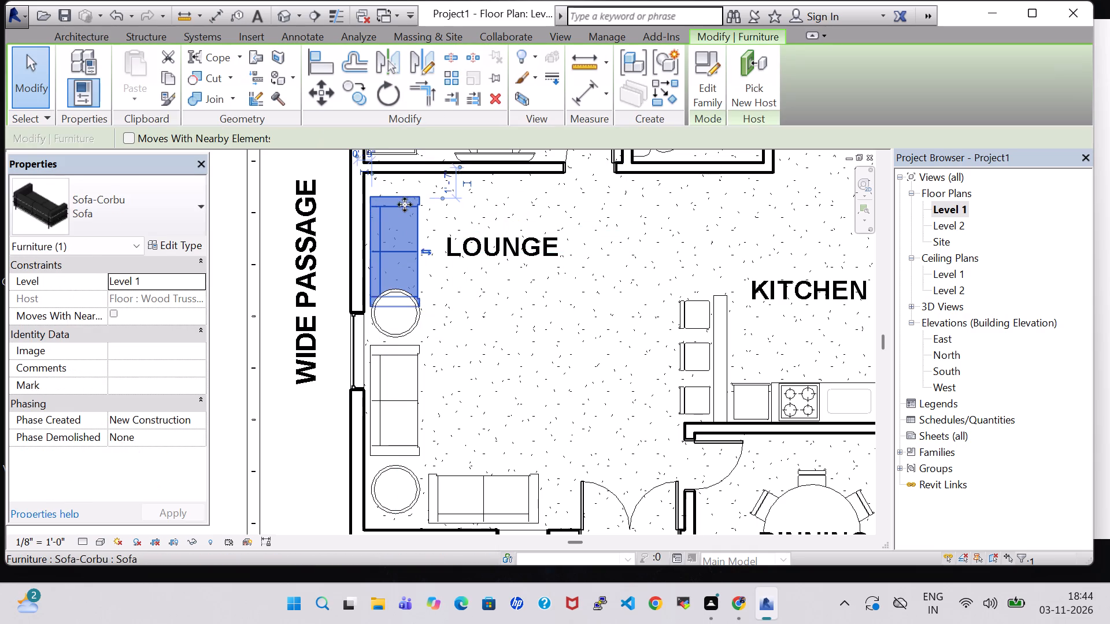
key("Up")
key("Up")
key("Up")
key("Up")
key("Up")
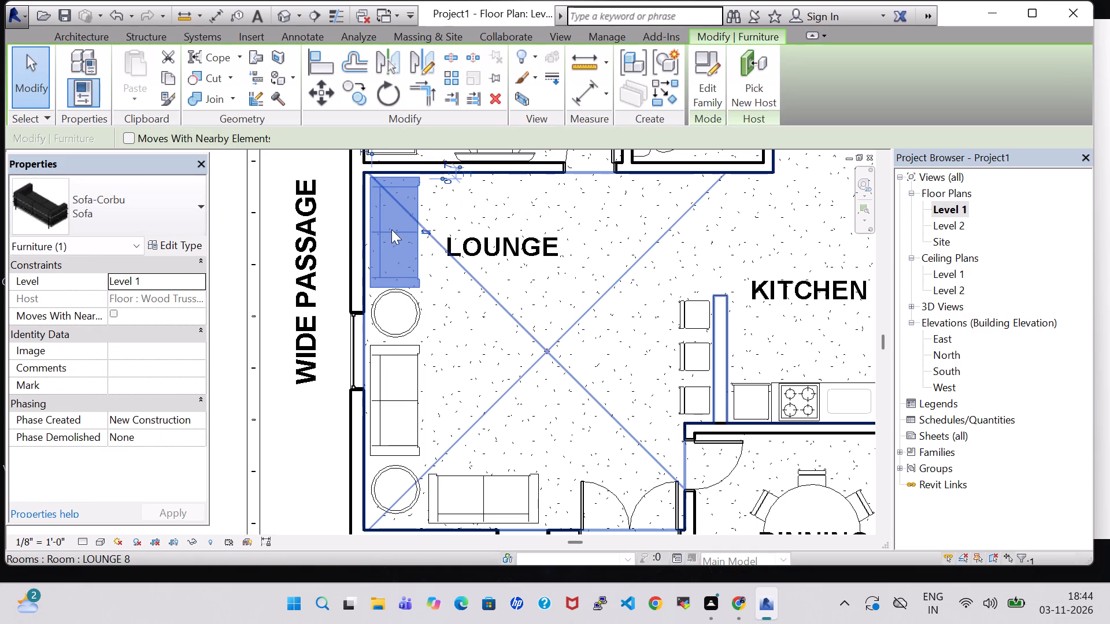
Nudge the southern west-wall sofa and the corner round table slightly south to open up their spacing.
left_click(399, 437)
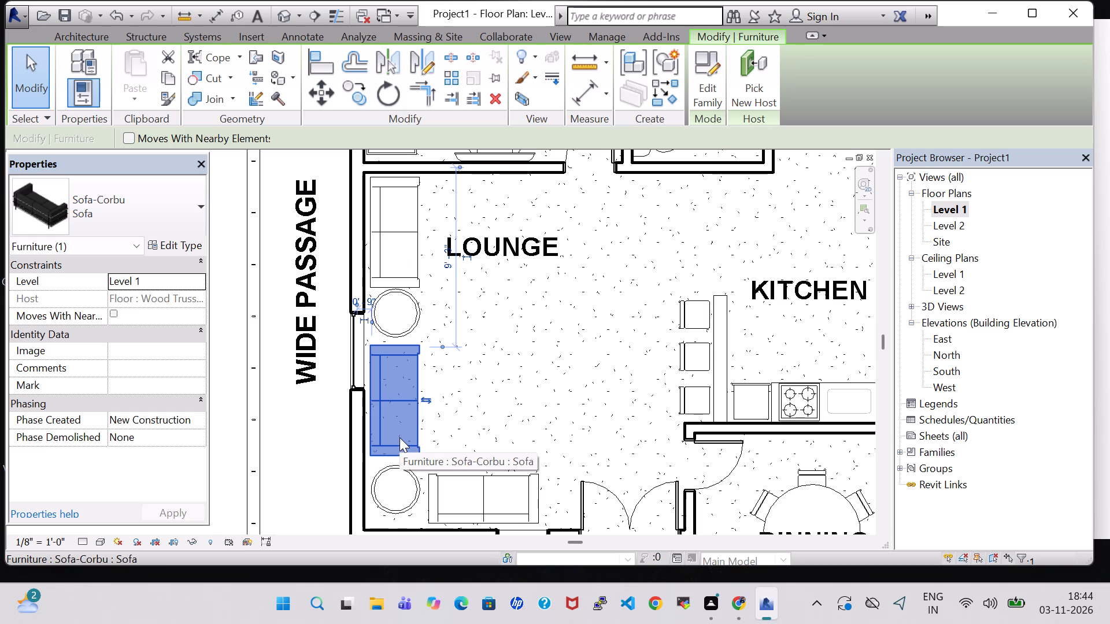
key("Down")
left_click(409, 482)
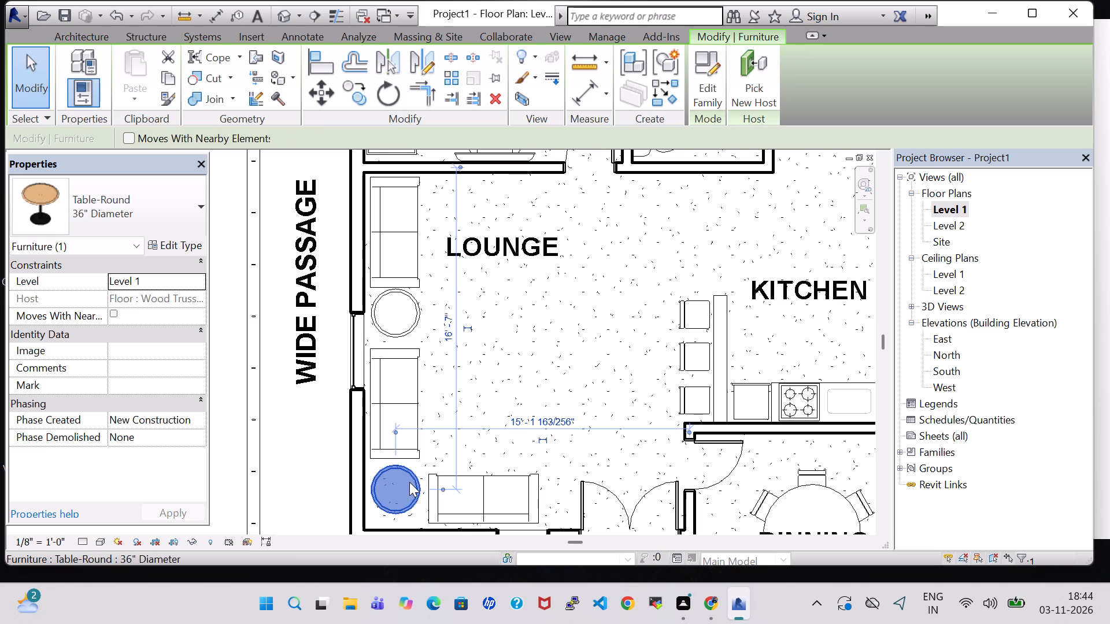
key("Down")
key("Down")
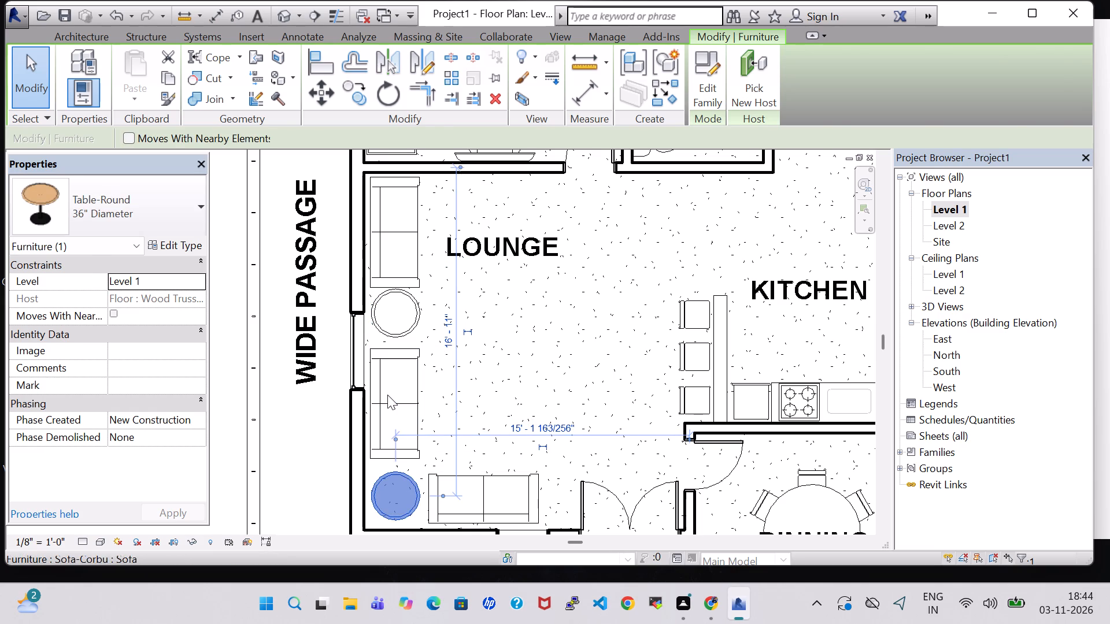
left_click(387, 395)
left_click(399, 374)
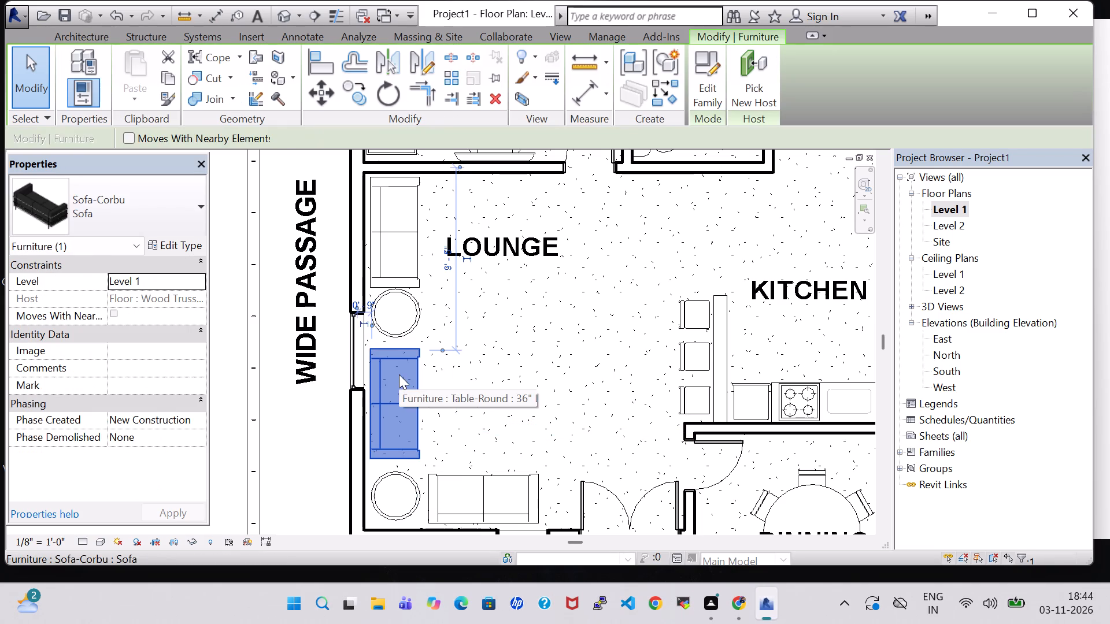
key("Down")
key("Down")
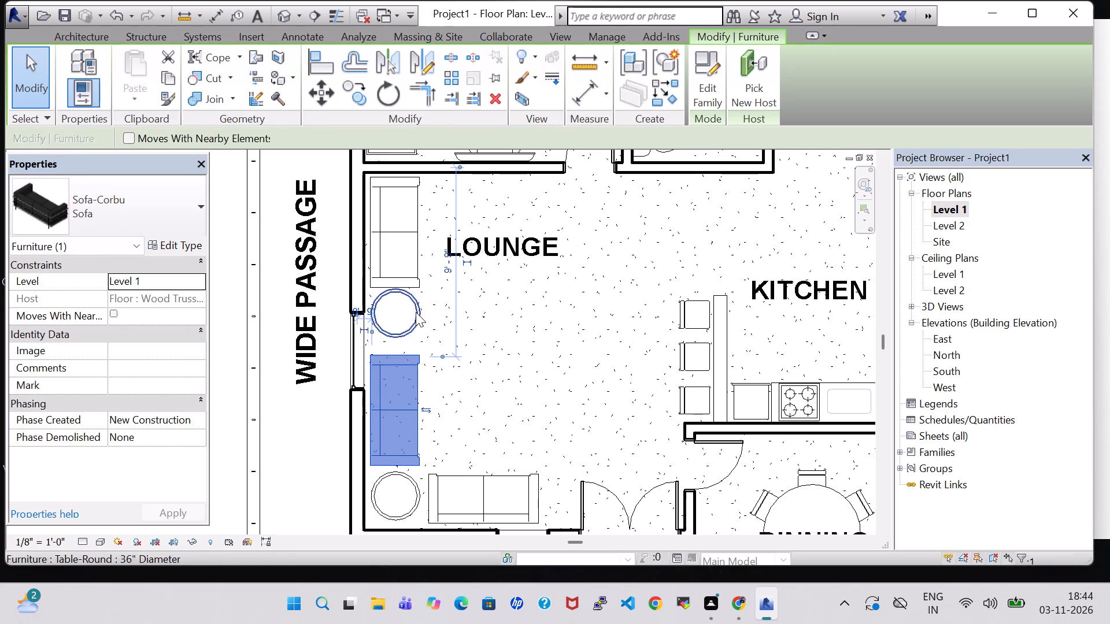
Center the middle round table between the west-wall sofas, shifting it slightly west, and nudge the northern sofa slightly south.
left_click(416, 312)
key("Down")
key("Down")
key("Down")
key("Down")
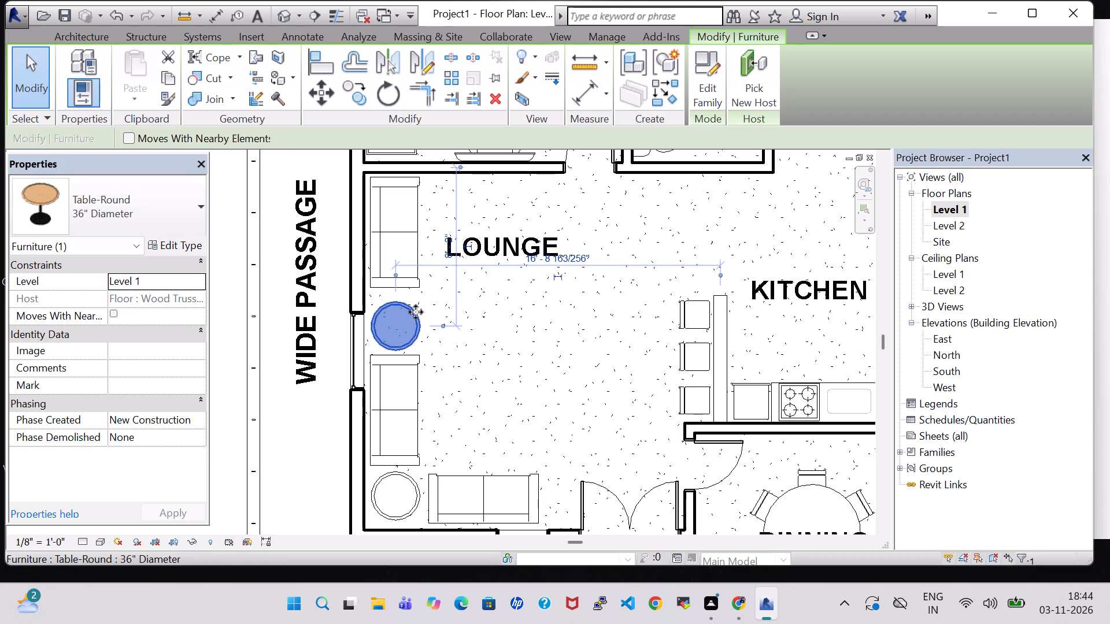
key("Up")
key("Left")
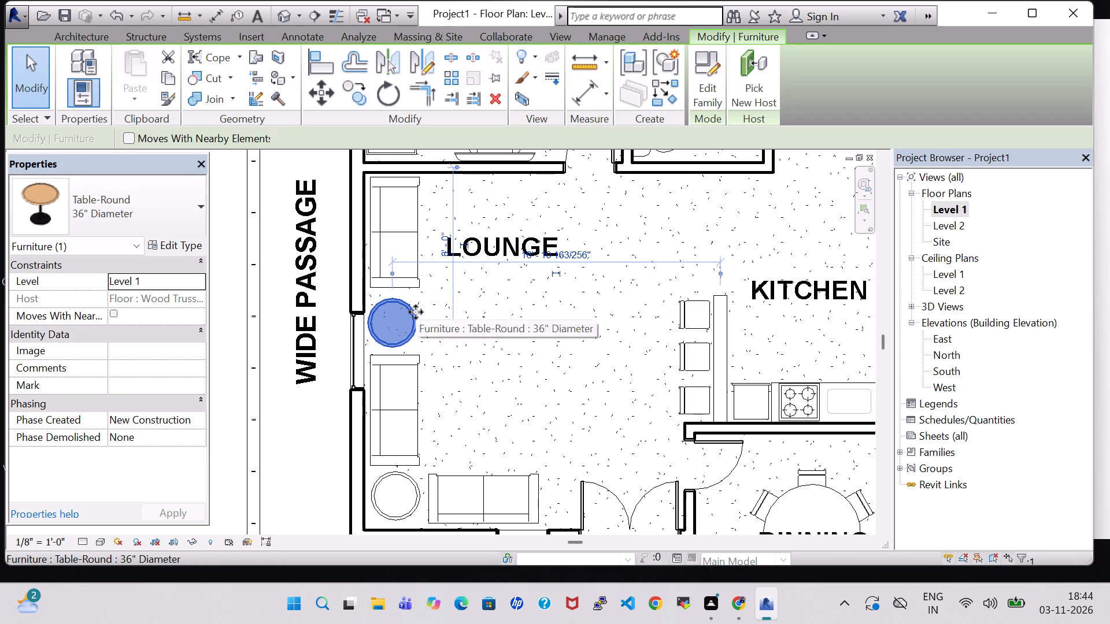
left_click(412, 195)
key("Down")
key("Down")
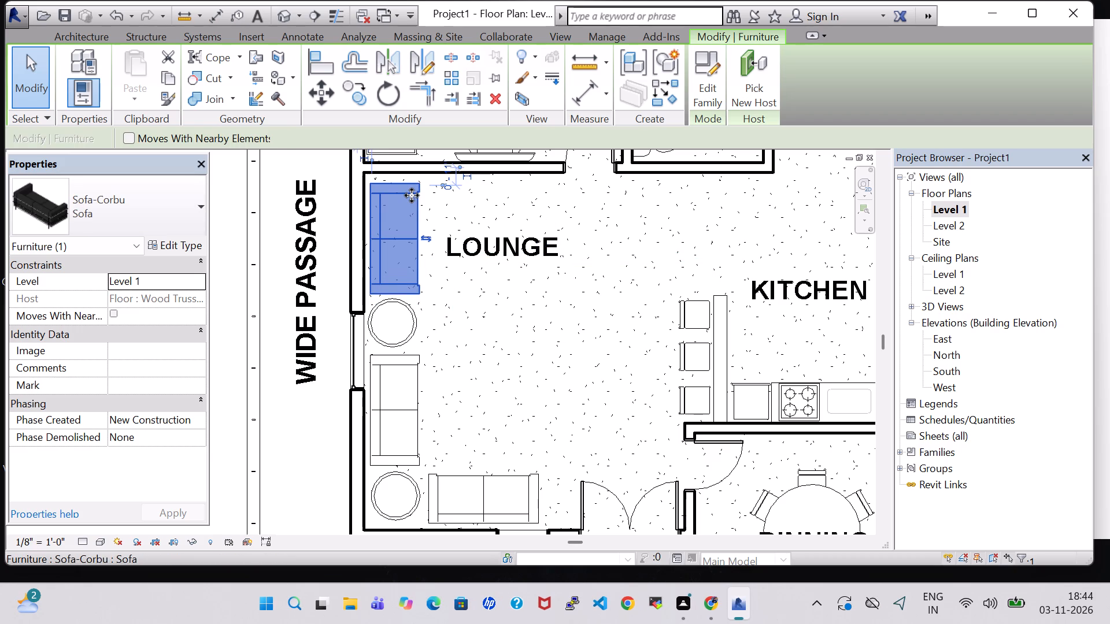
left_click(550, 402)
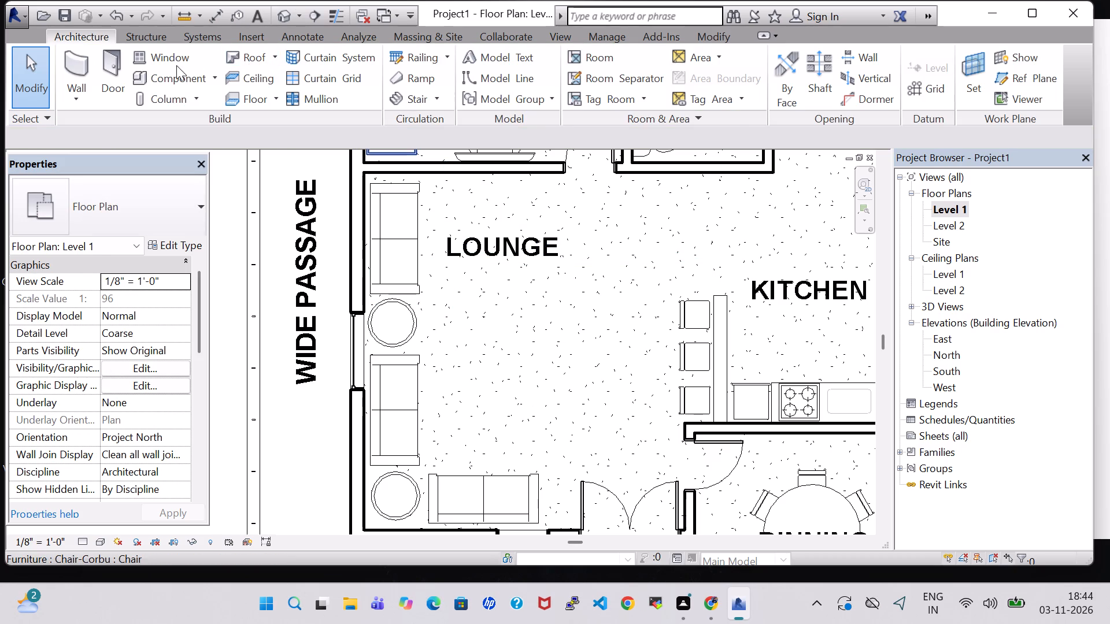
Place two Chair-Corbu chairs in the middle of the lounge, one north of the other, rotated to face the west-wall sofas.
left_click(173, 80)
left_click(709, 90)
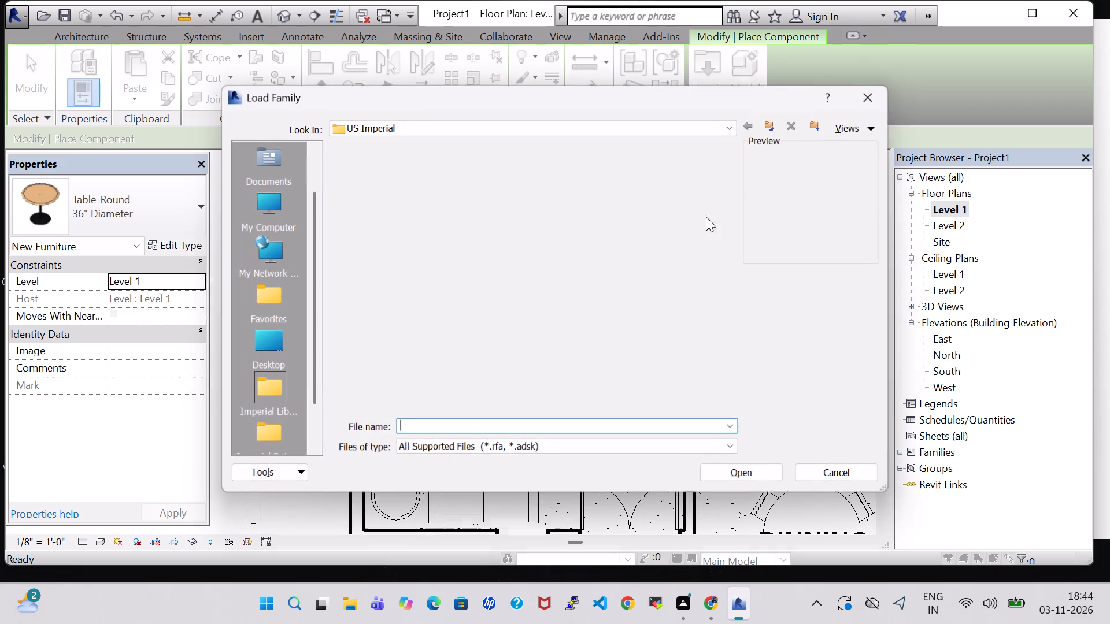
left_click(874, 99)
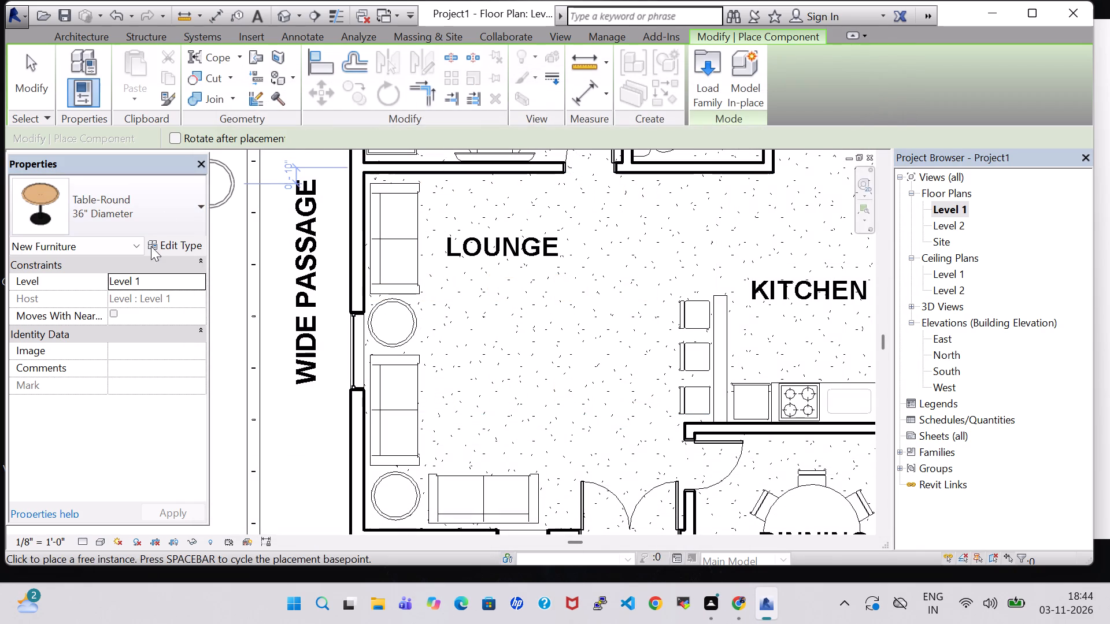
left_click(152, 211)
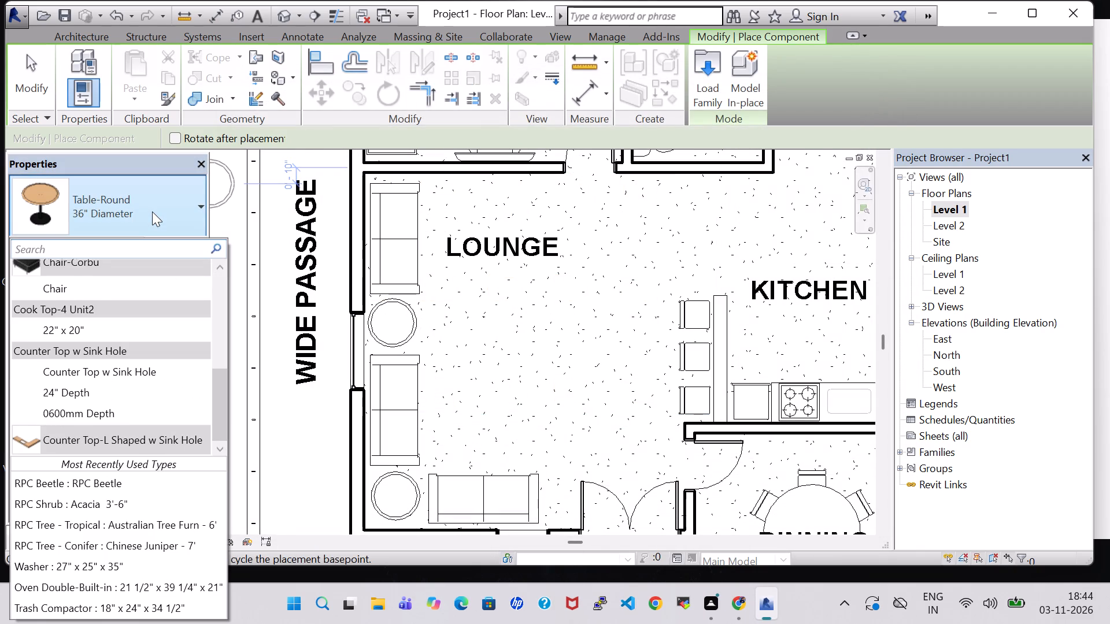
key("v")
key("BackSpace")
type("ch")
left_click(117, 358)
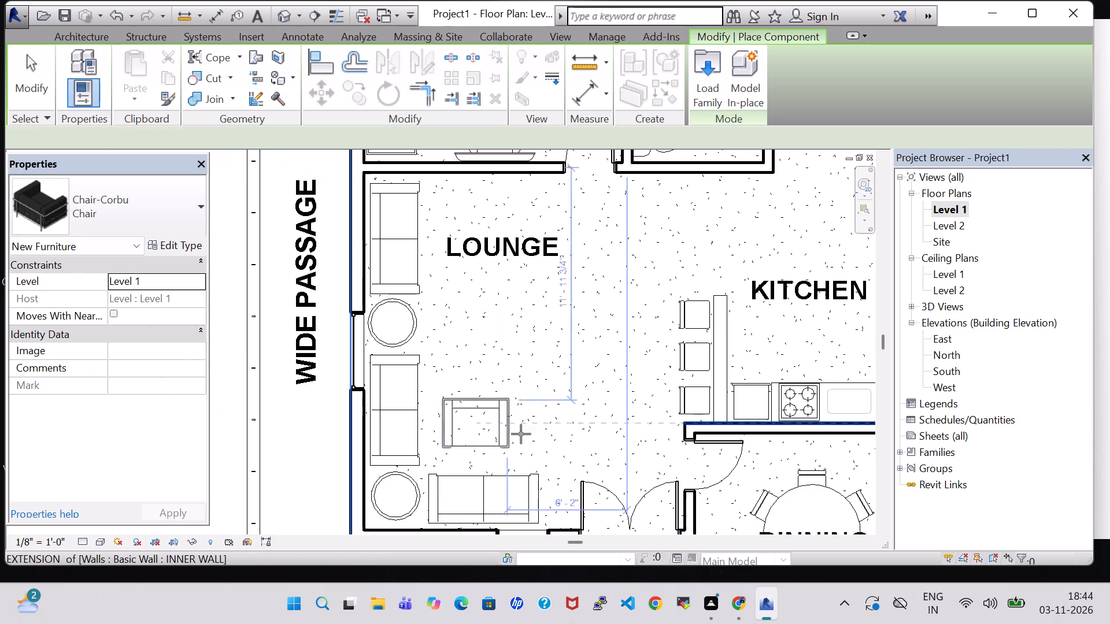
key("space")
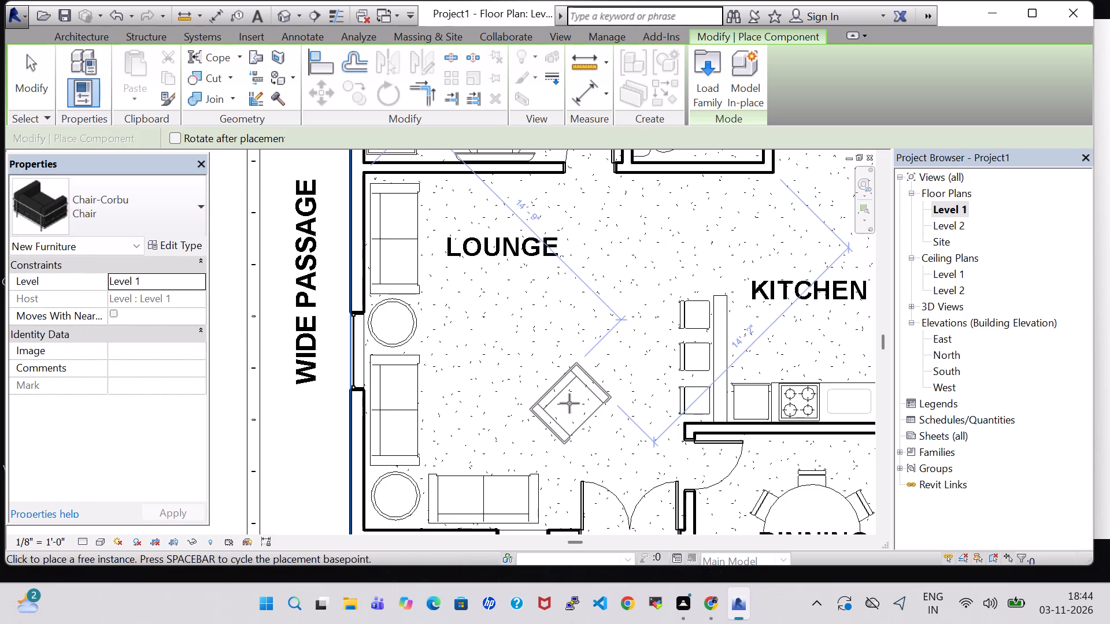
key("space")
key("space")
key("space")
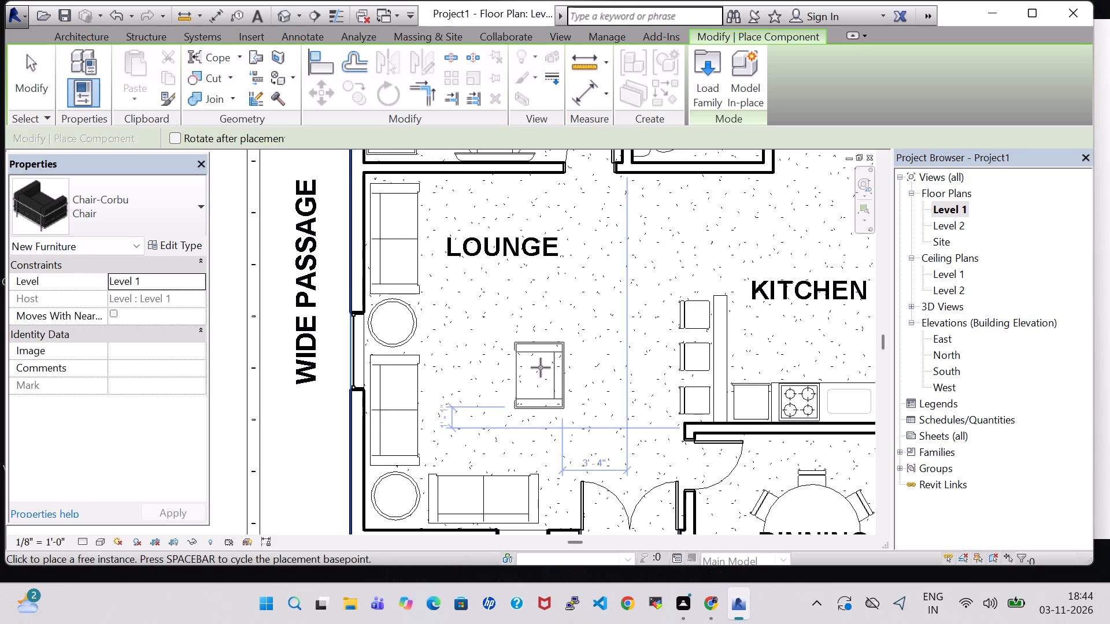
left_click(542, 343)
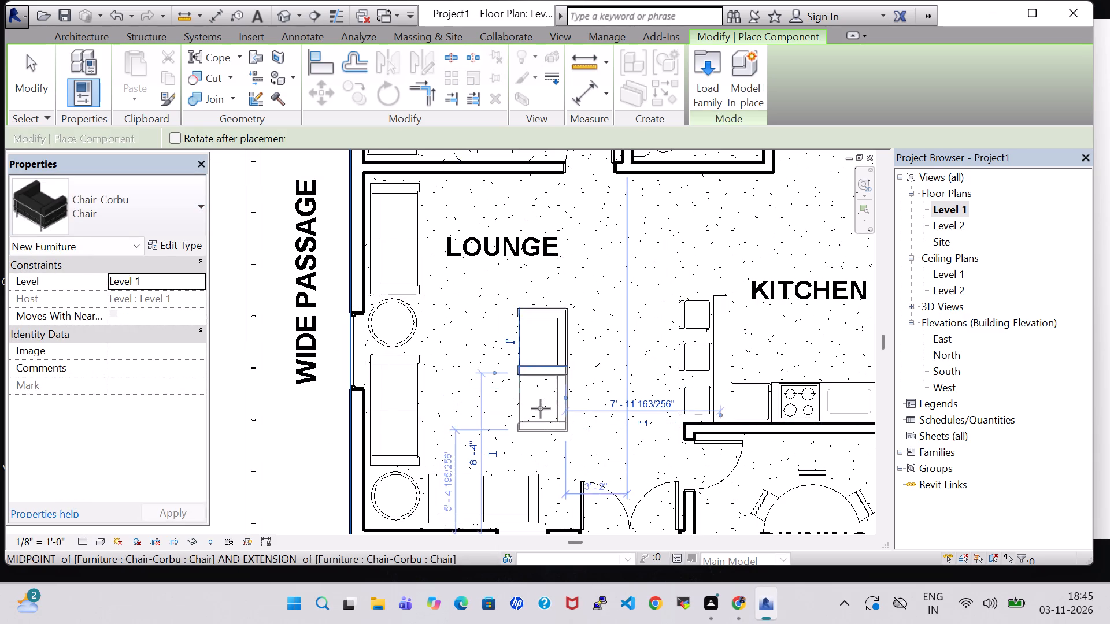
left_click(542, 420)
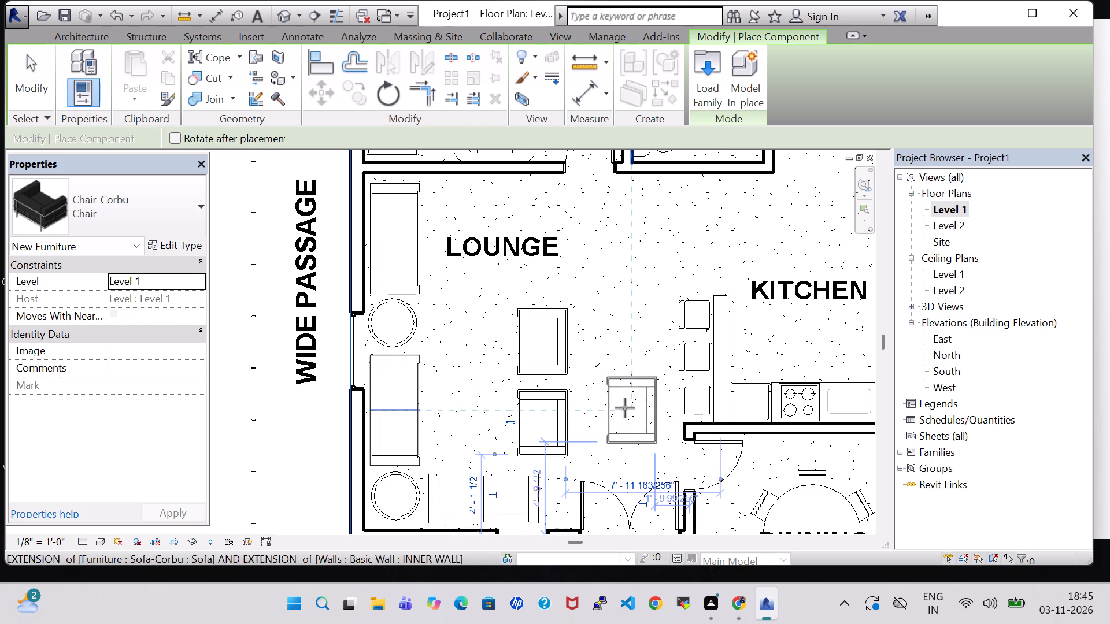
key("Escape")
key("Escape")
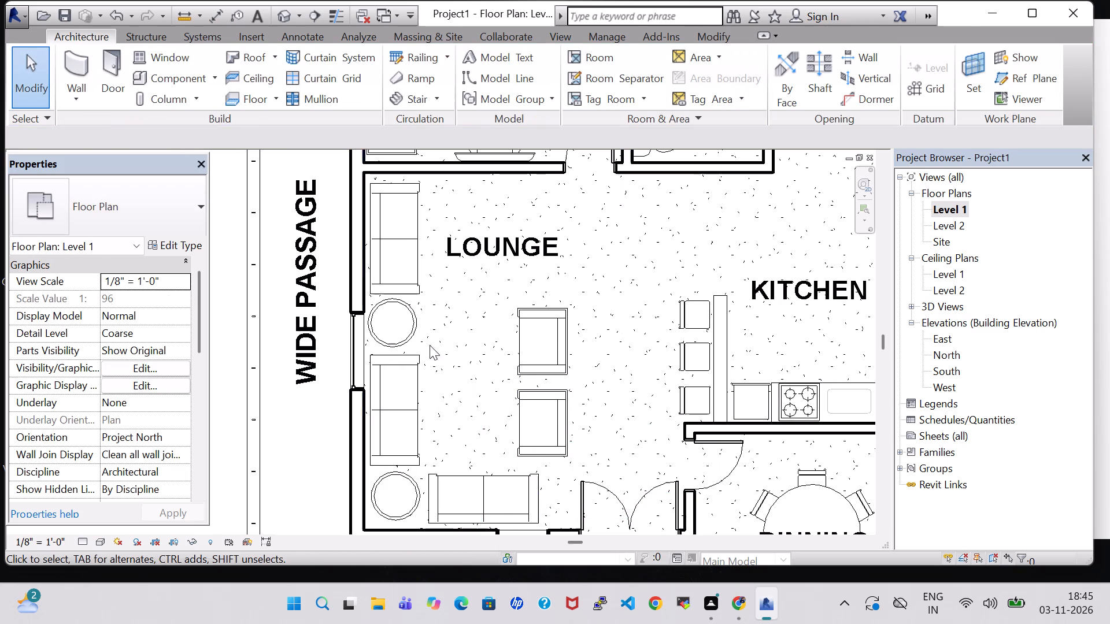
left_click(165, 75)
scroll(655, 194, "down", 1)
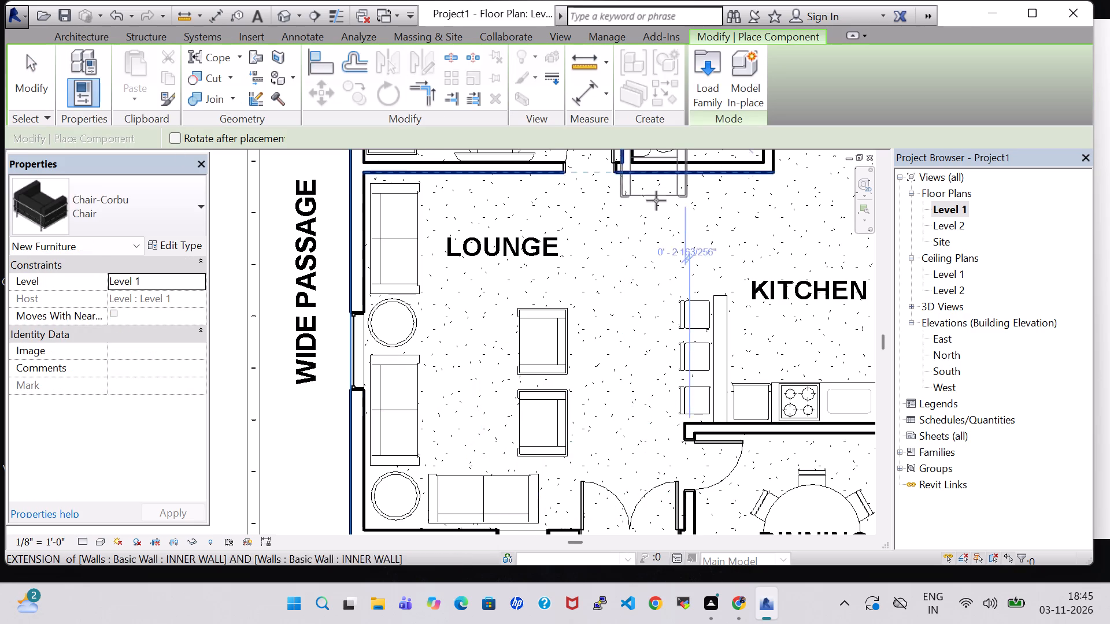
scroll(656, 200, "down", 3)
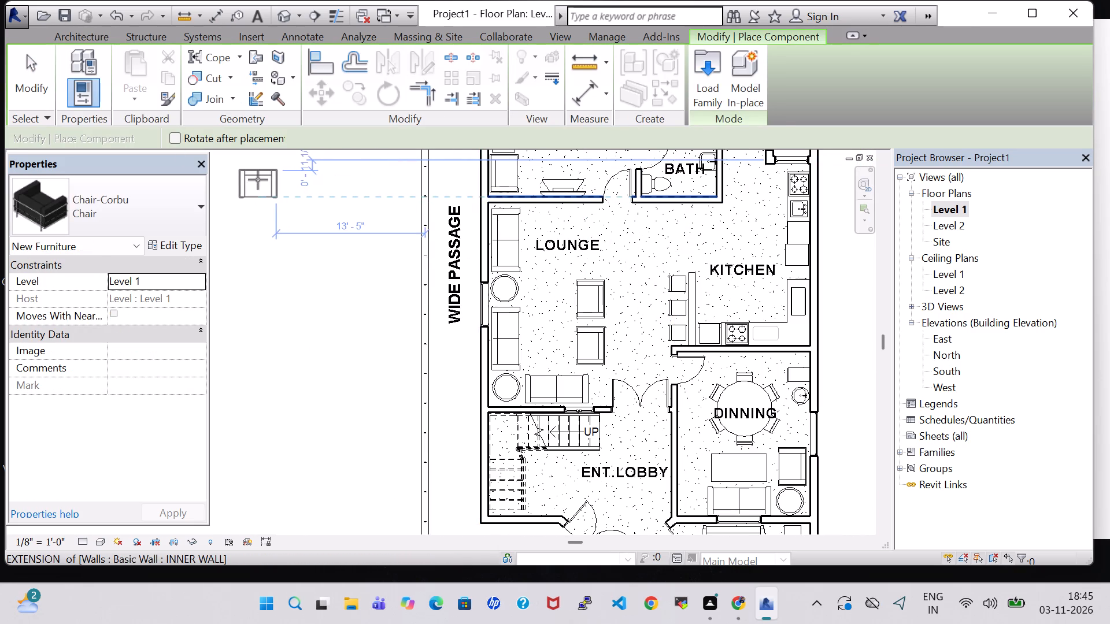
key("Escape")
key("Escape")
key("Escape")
Load the Table-Dining Oval family from the Tables folder of the Furniture library.
left_click(169, 72)
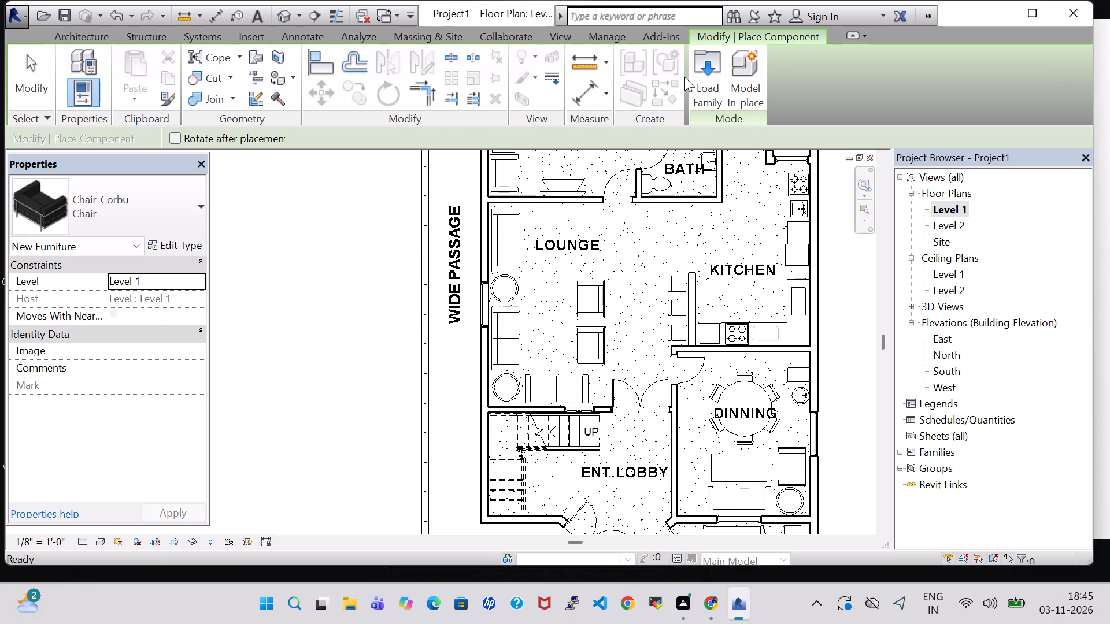
left_click(694, 80)
scroll(678, 235, "down", 1)
double_click(653, 231)
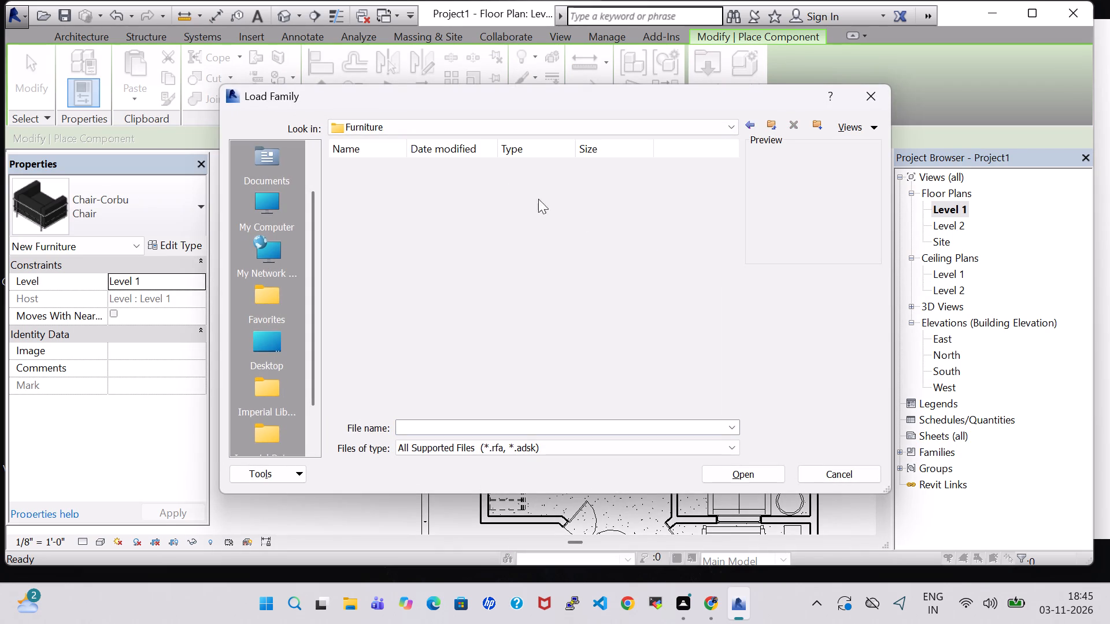
left_click(449, 177)
double_click(582, 203)
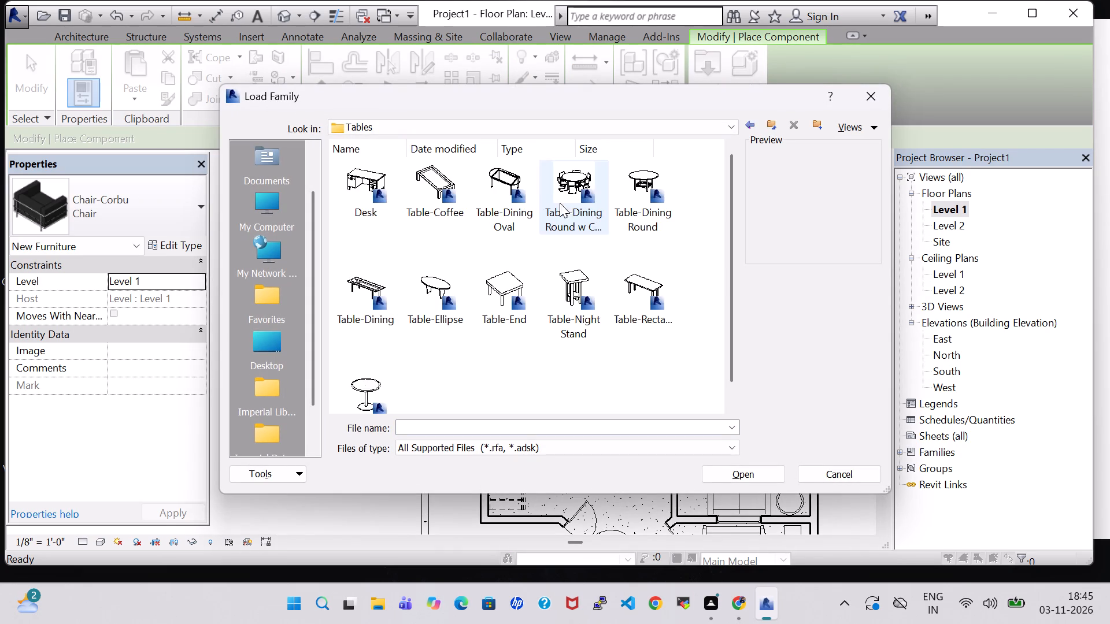
left_click(506, 187)
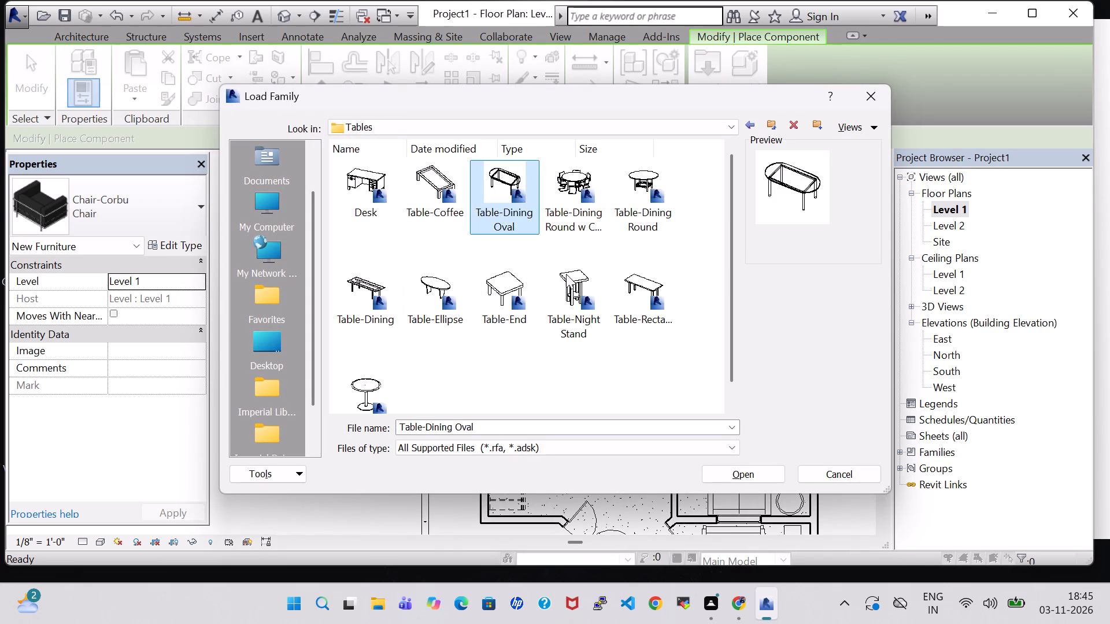
left_click(772, 473)
Place a 36" x 72" Table-Dining Oval, turned lengthwise north-south, between the lounge's west-wall sofas and the two chairs.
key("space")
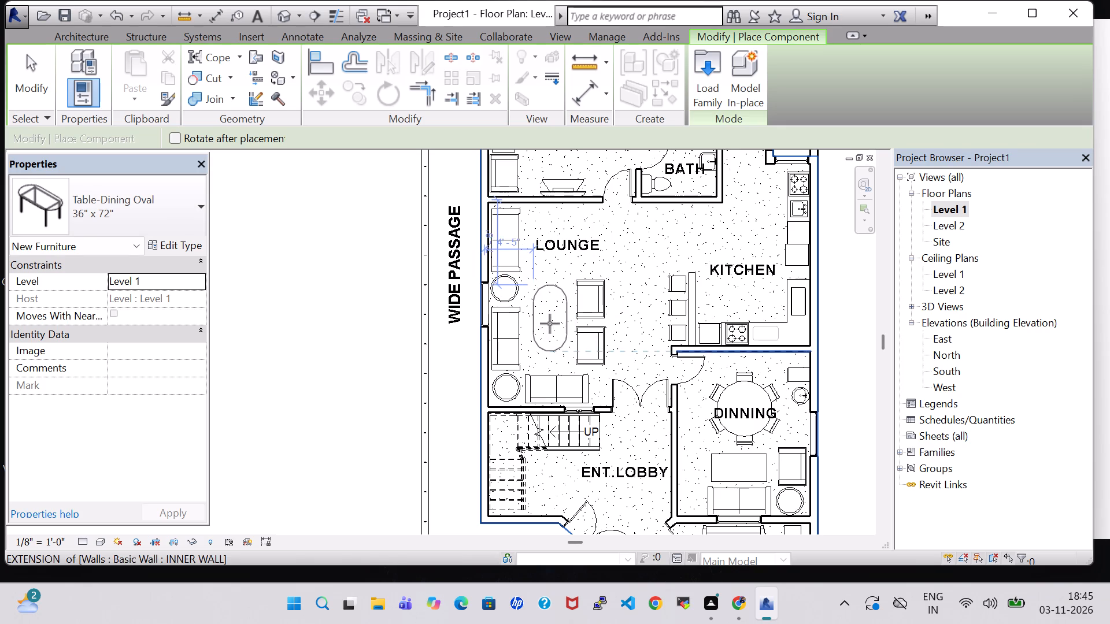
left_click(550, 324)
scroll(564, 320, "down", 4)
key("Escape")
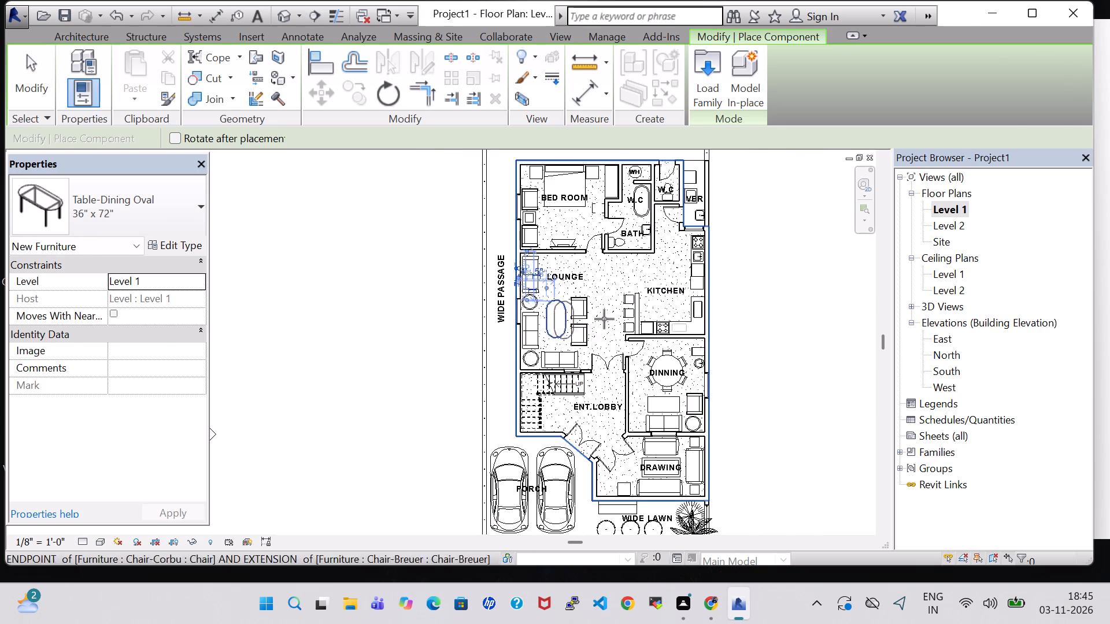
Move the LOUNGE room tag south and slightly west, clear of the oval table and chairs.
key("Escape")
scroll(567, 320, "up", 7)
middle_click_drag(638, 257, 612, 347)
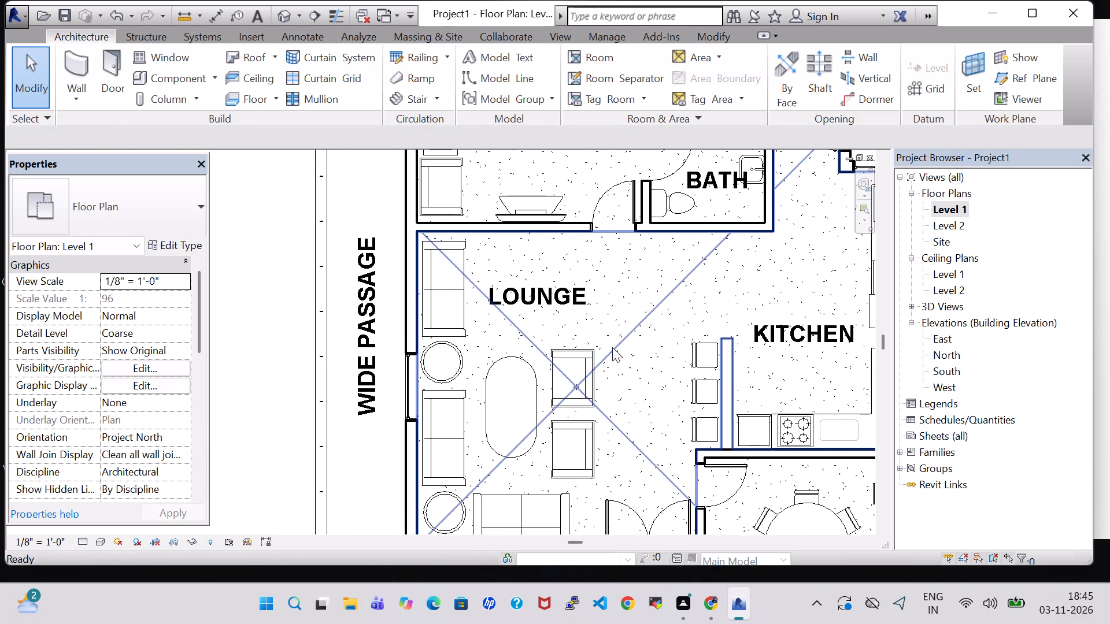
left_click(568, 298)
key("Down")
key("Down")
key("Down")
key("Down")
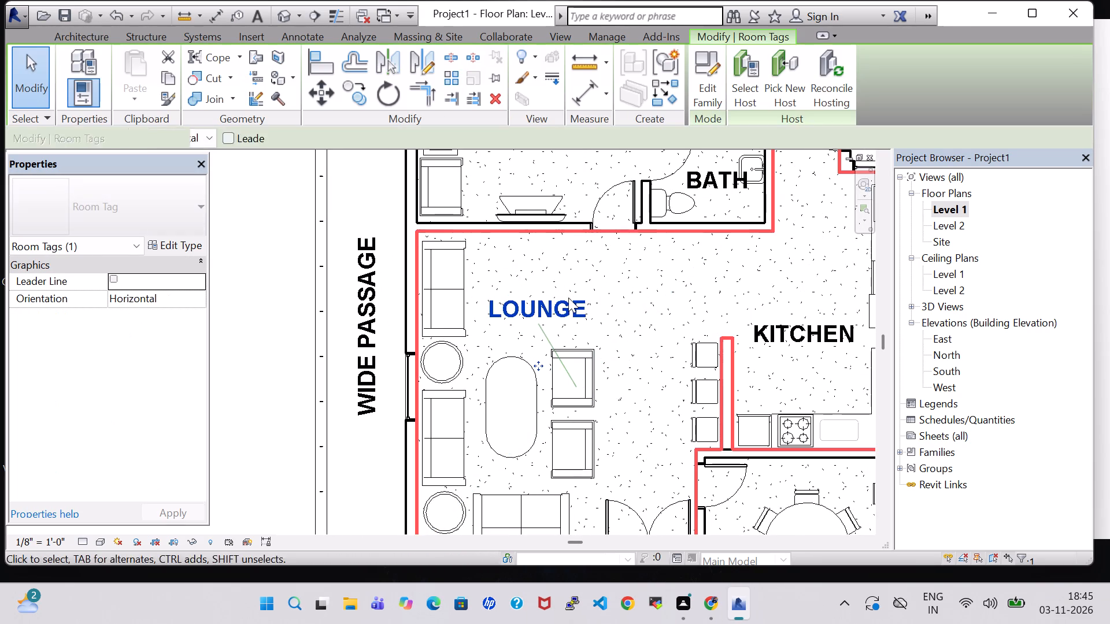
key("Down")
key("Down")
key("Left")
key("Left")
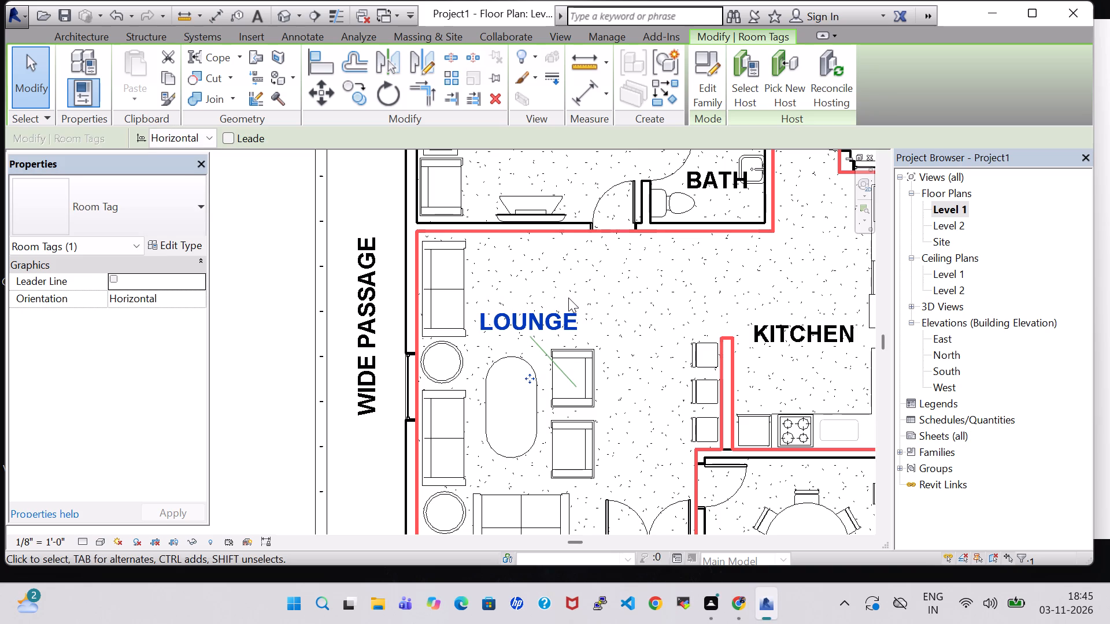
left_click(336, 324)
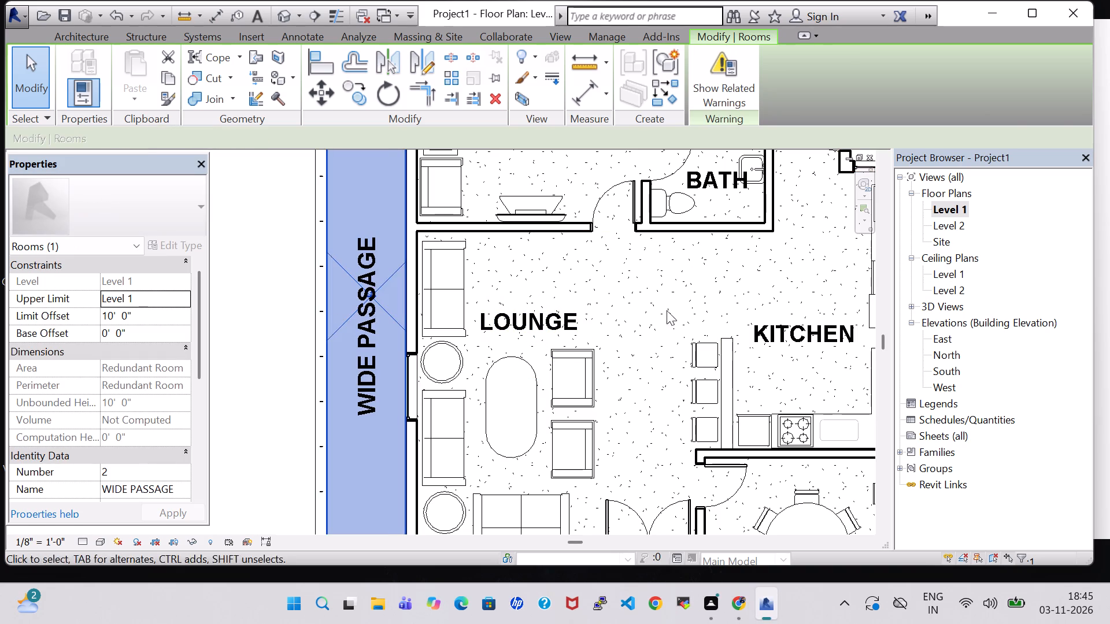
left_click(237, 313)
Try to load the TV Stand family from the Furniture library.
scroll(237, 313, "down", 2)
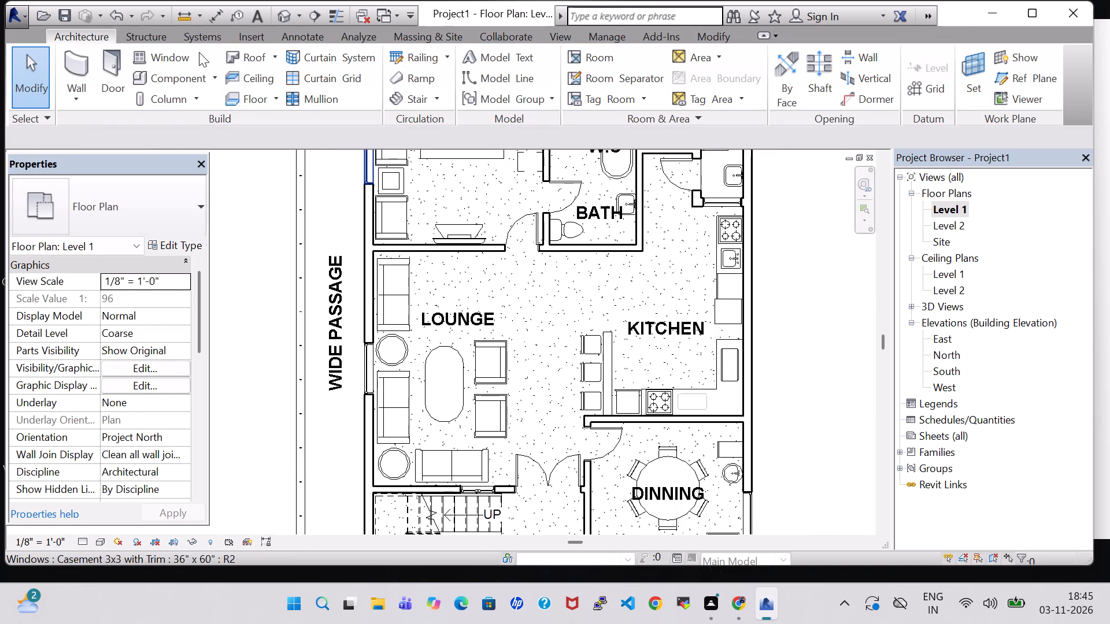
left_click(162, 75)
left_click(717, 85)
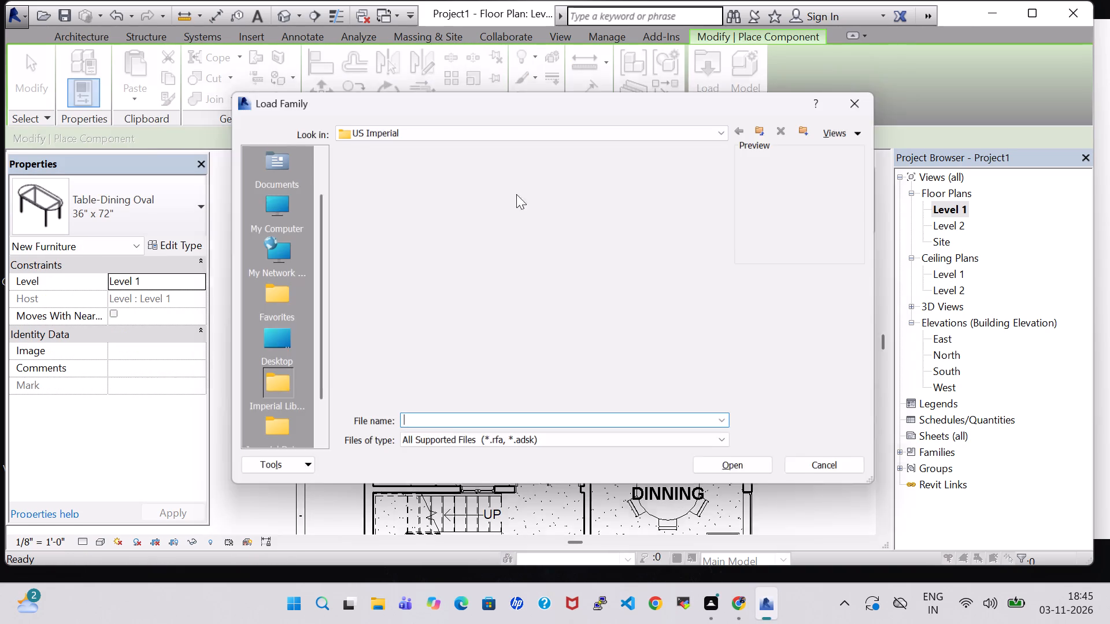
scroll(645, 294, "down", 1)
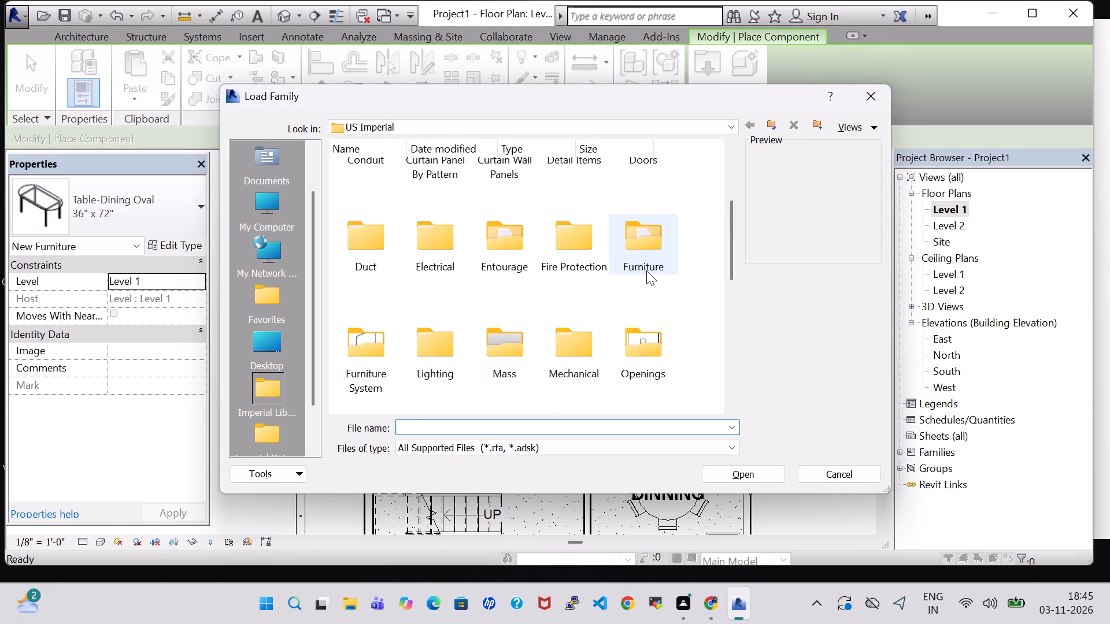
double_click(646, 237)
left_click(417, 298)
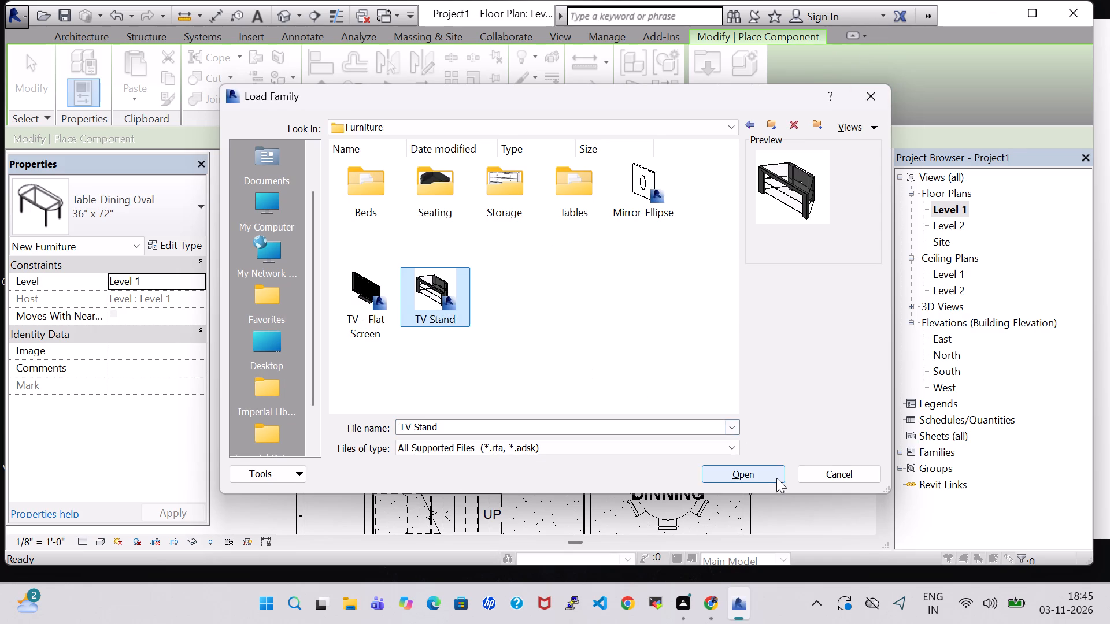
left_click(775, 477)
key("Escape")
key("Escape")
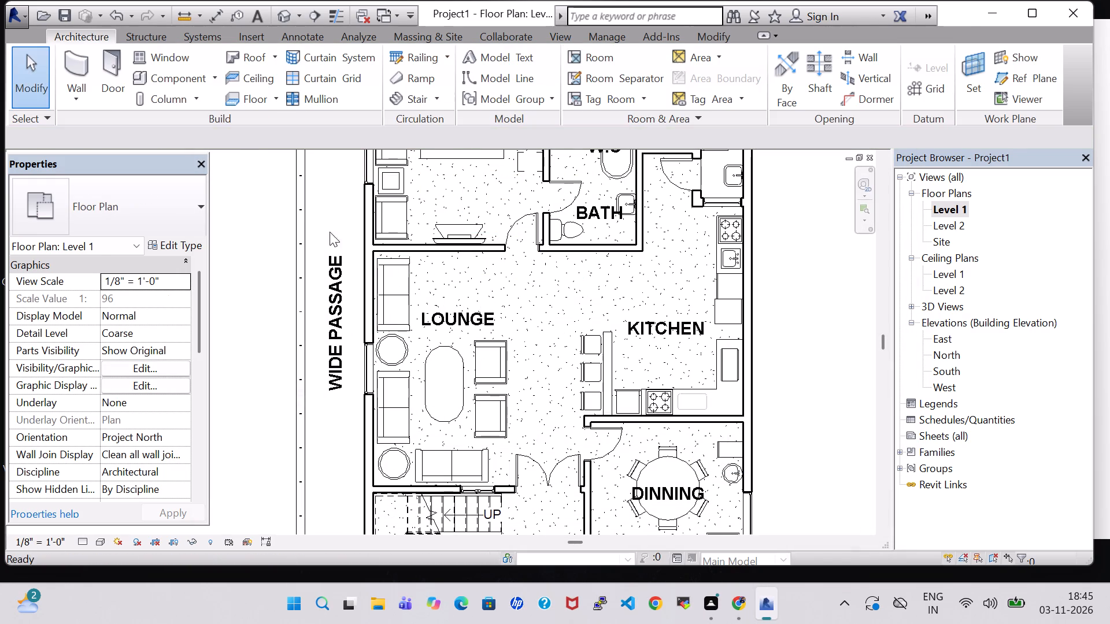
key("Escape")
Place a TV Stand against the lounge's north wall, aligned with the bedroom's TV on the other side.
left_click(177, 81)
left_click(122, 190)
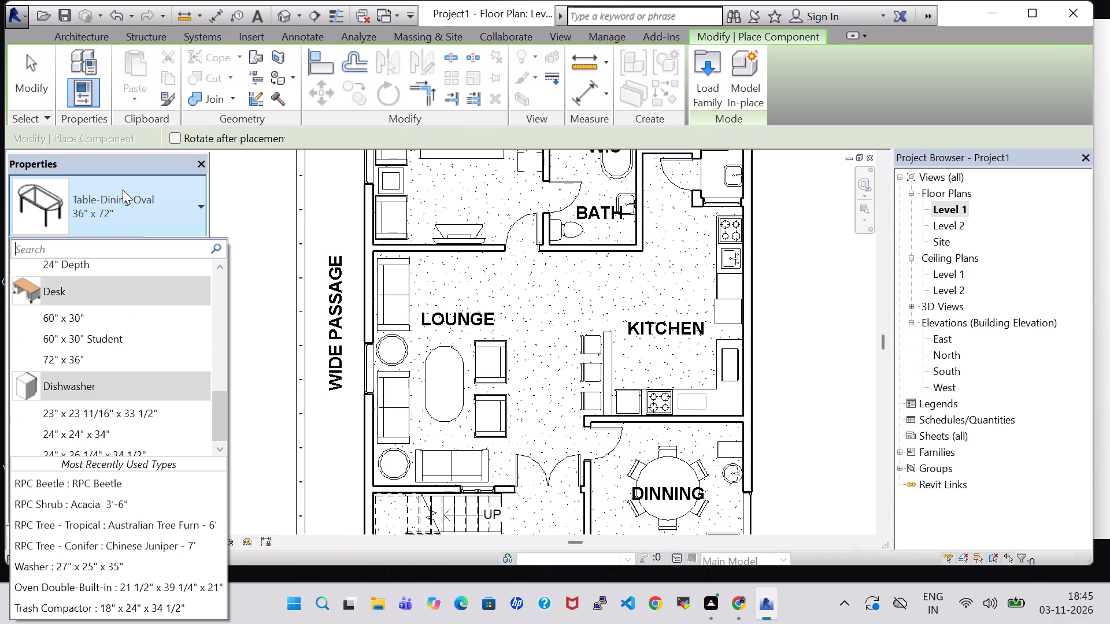
type("tv")
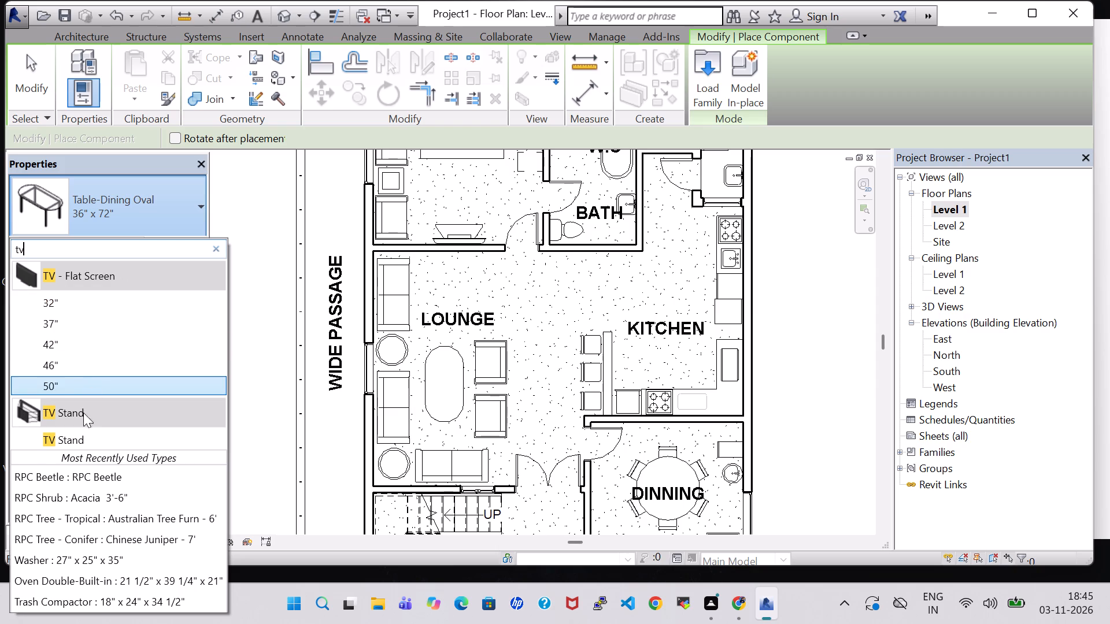
left_click(82, 444)
scroll(456, 300, "up", 5)
middle_click_drag(472, 269, 449, 354)
scroll(449, 354, "up", 4)
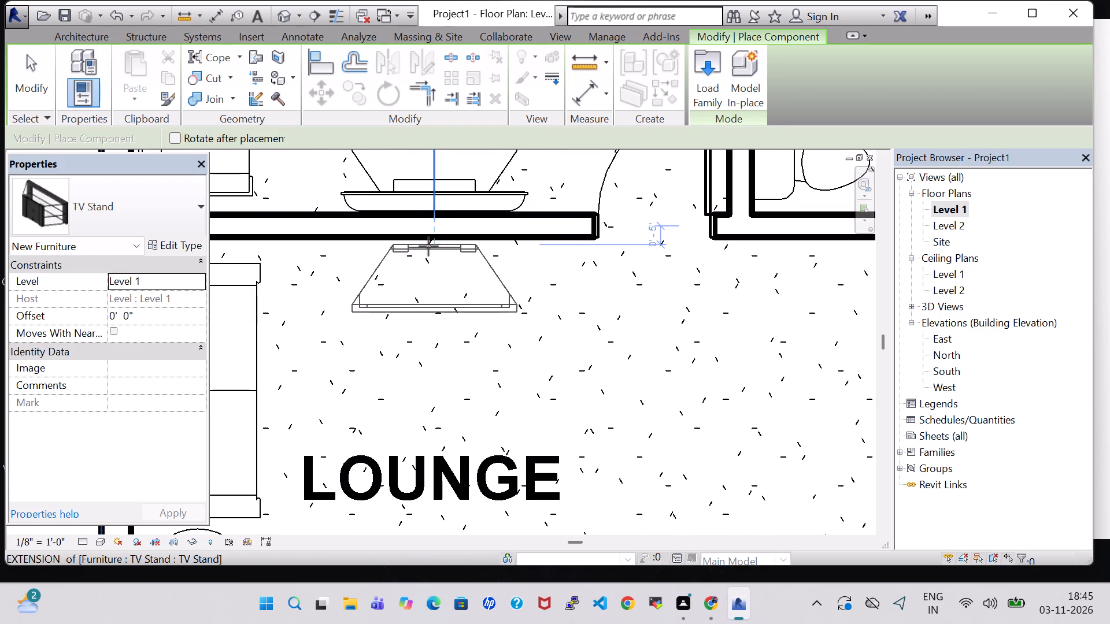
left_click(428, 242)
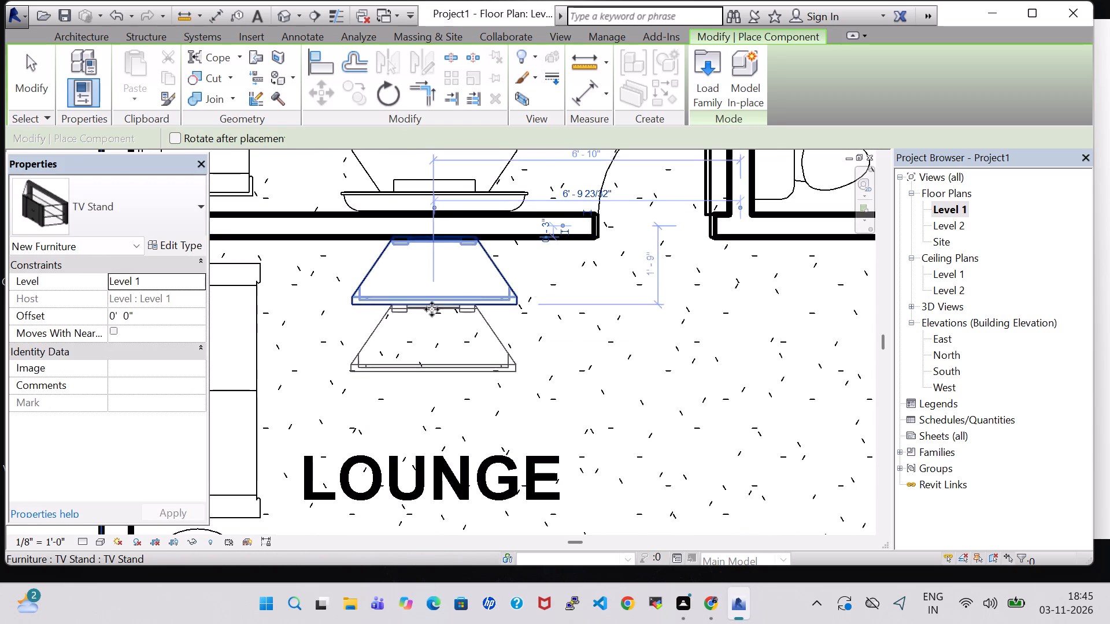
scroll(432, 311, "down", 4)
key("Escape")
key("Escape")
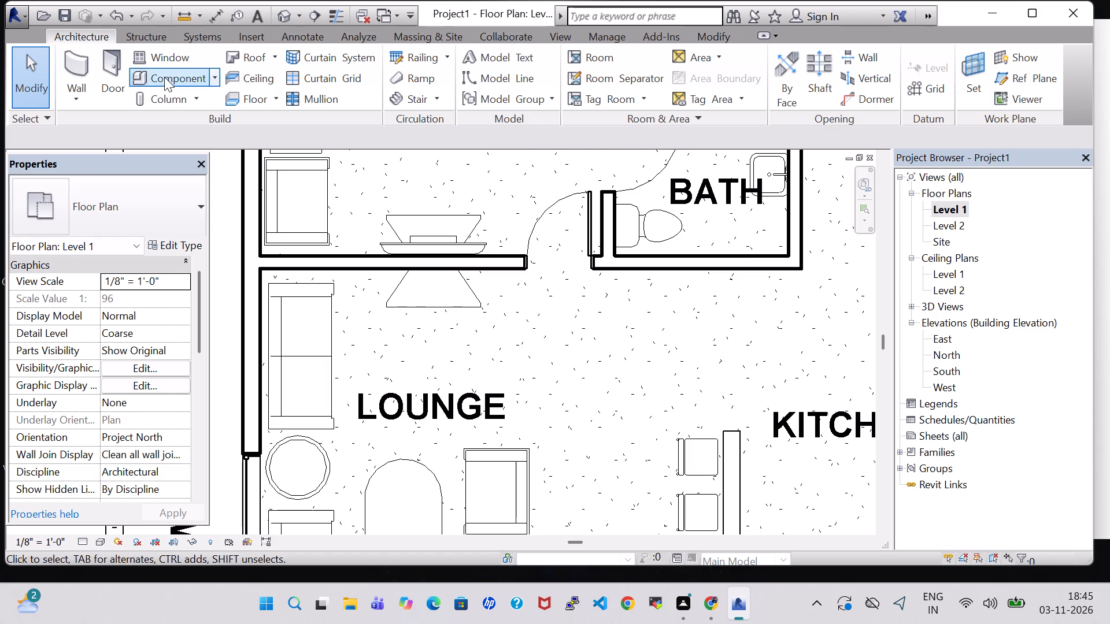
Place a 50" TV - Flat Screen at a 3' 0" offset over the lounge's TV stand, against the north wall.
left_click(164, 77)
left_click(137, 216)
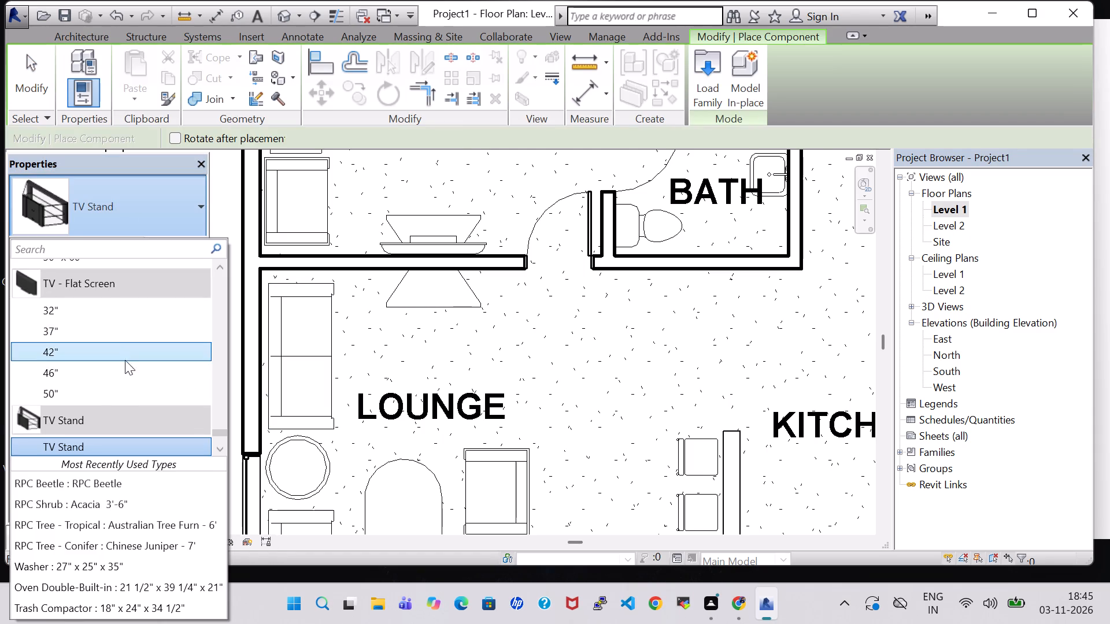
left_click(100, 386)
scroll(441, 282, "up", 6)
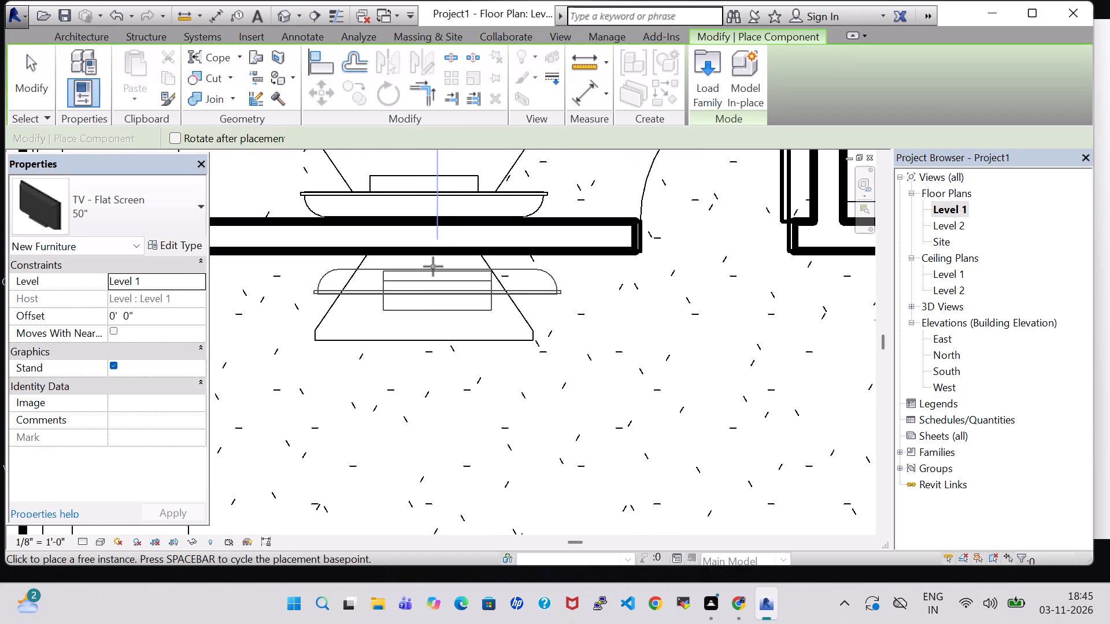
left_click(116, 319)
key("BackSpace")
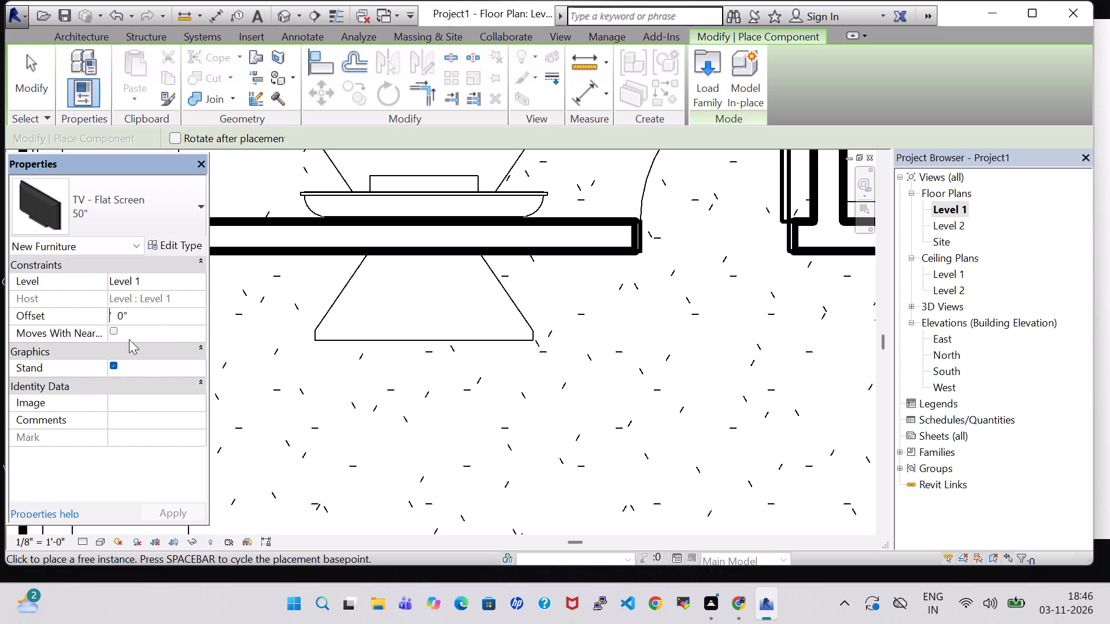
key("3")
key("Return")
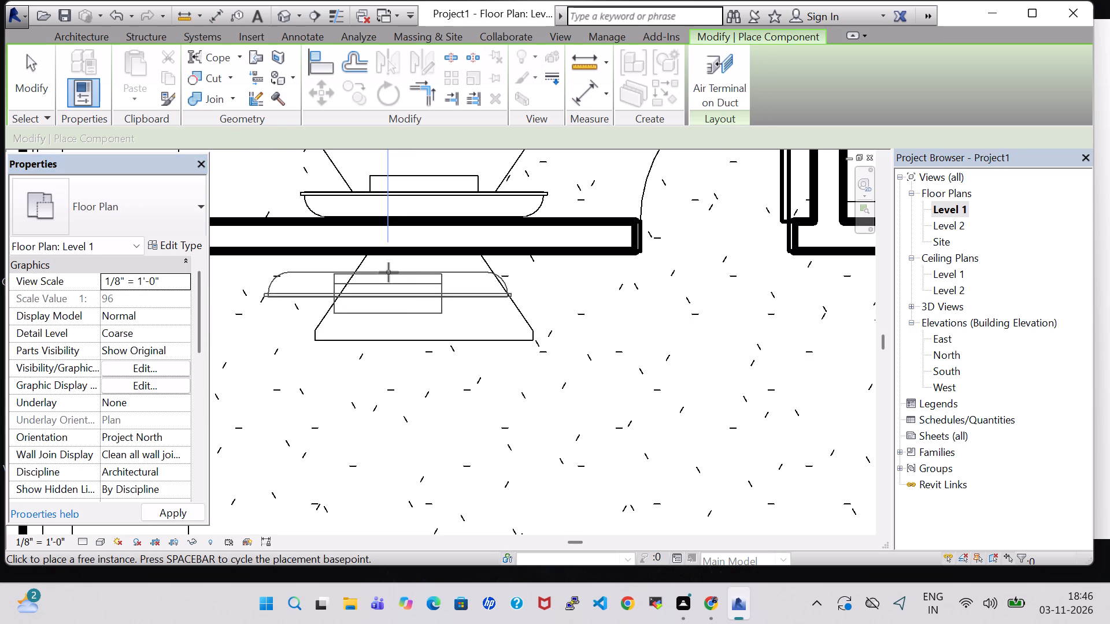
left_click(409, 257)
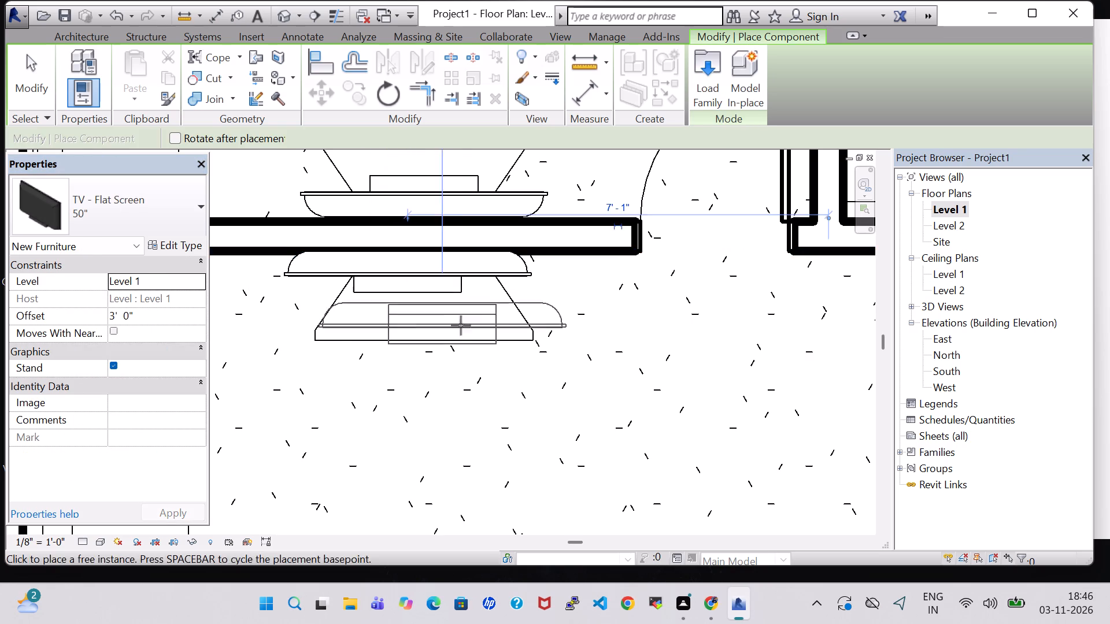
scroll(461, 340, "down", 4)
key("Escape")
key("Escape")
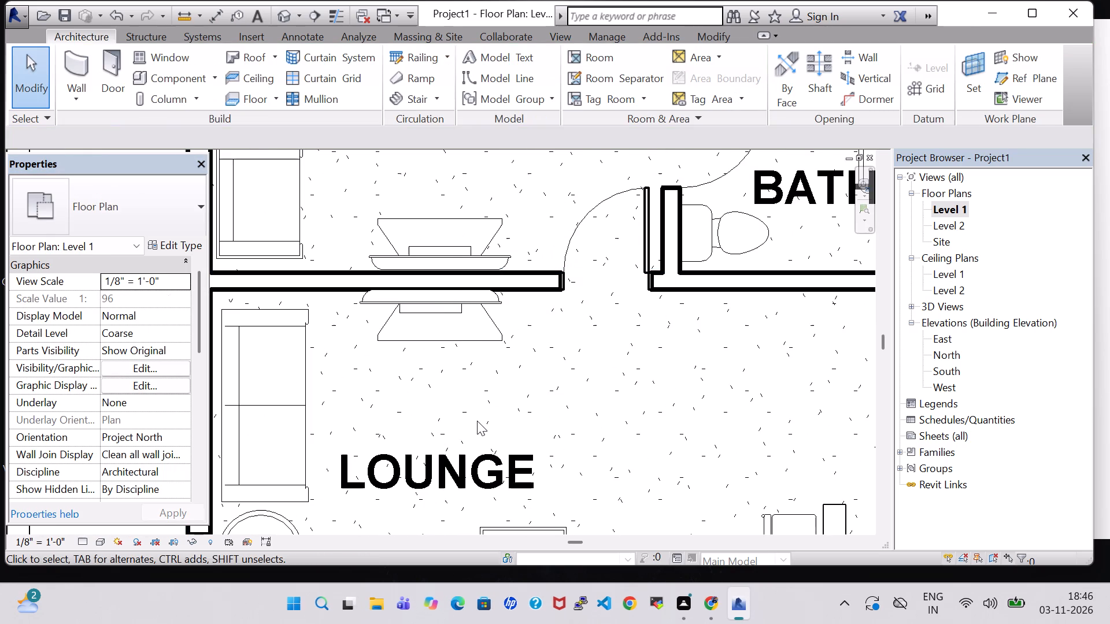
Nudge the lounge's flat-screen TV slightly east to line it up with its stand.
left_click(481, 298)
key("Right")
key("Right")
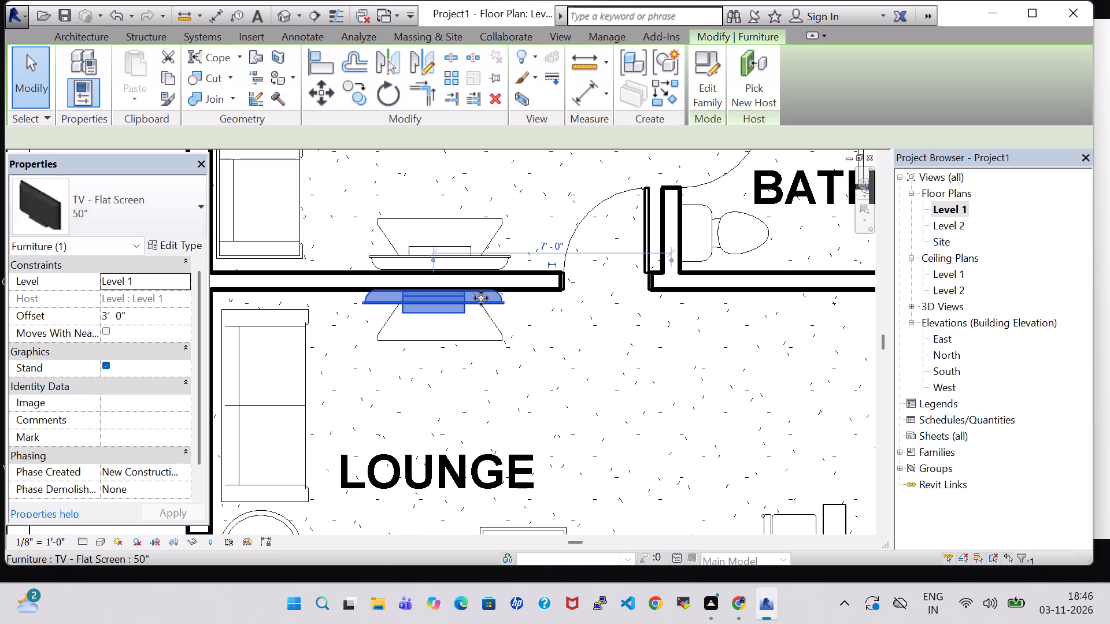
key("Right")
key("Right")
left_click(643, 452)
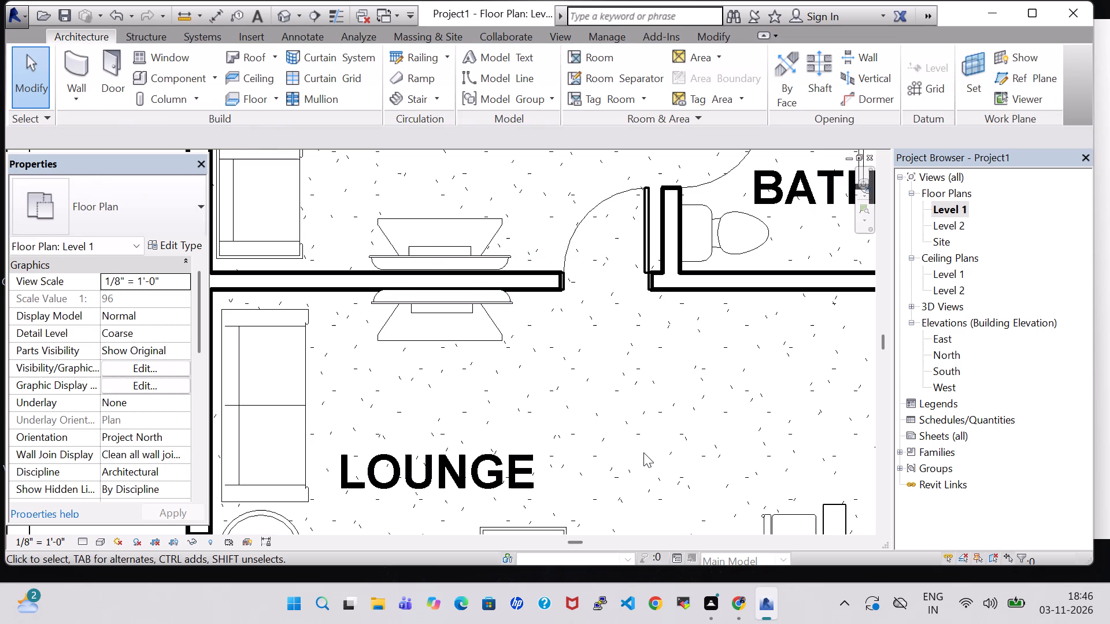
Examine the furnished floor plan from the bedroom and lounge down to the drawing room.
scroll(643, 452, "down", 5)
middle_click_drag(645, 424, 575, 394)
scroll(581, 398, "down", 3)
middle_click_drag(575, 394, 507, 356)
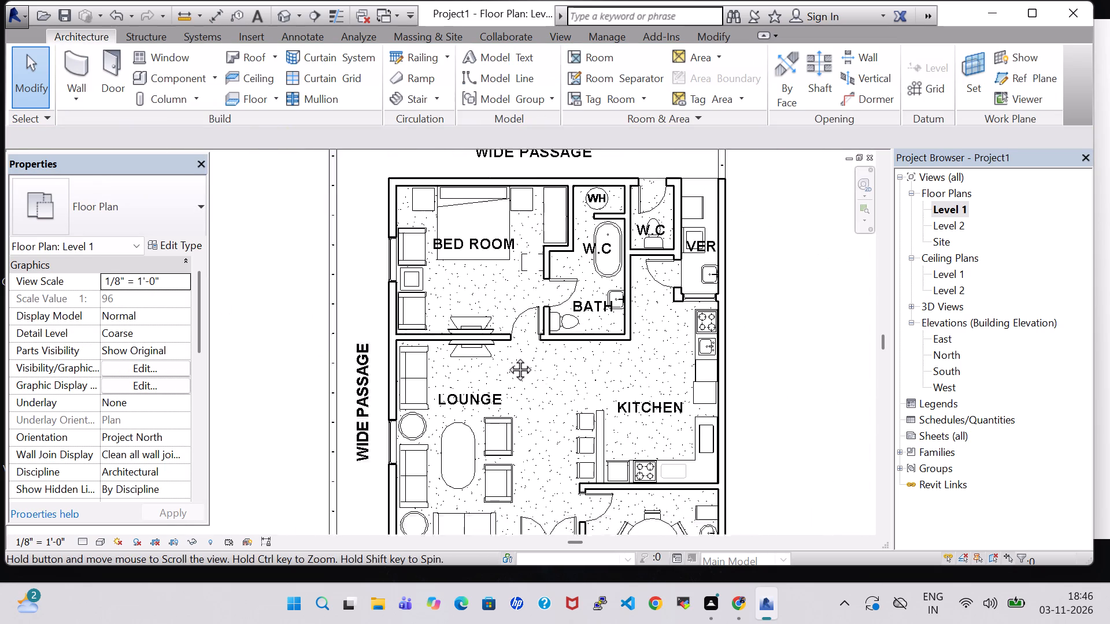
middle_click_drag(507, 356, 491, 346)
scroll(491, 346, "down", 3)
middle_click_drag(740, 414, 701, 363)
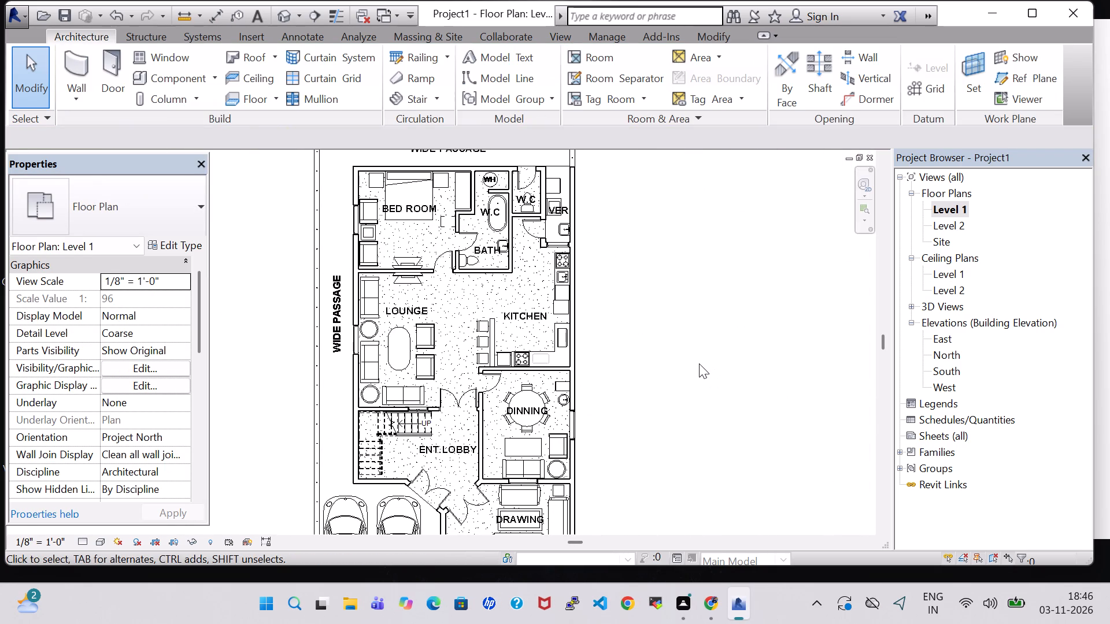
middle_click_drag(704, 366, 686, 325)
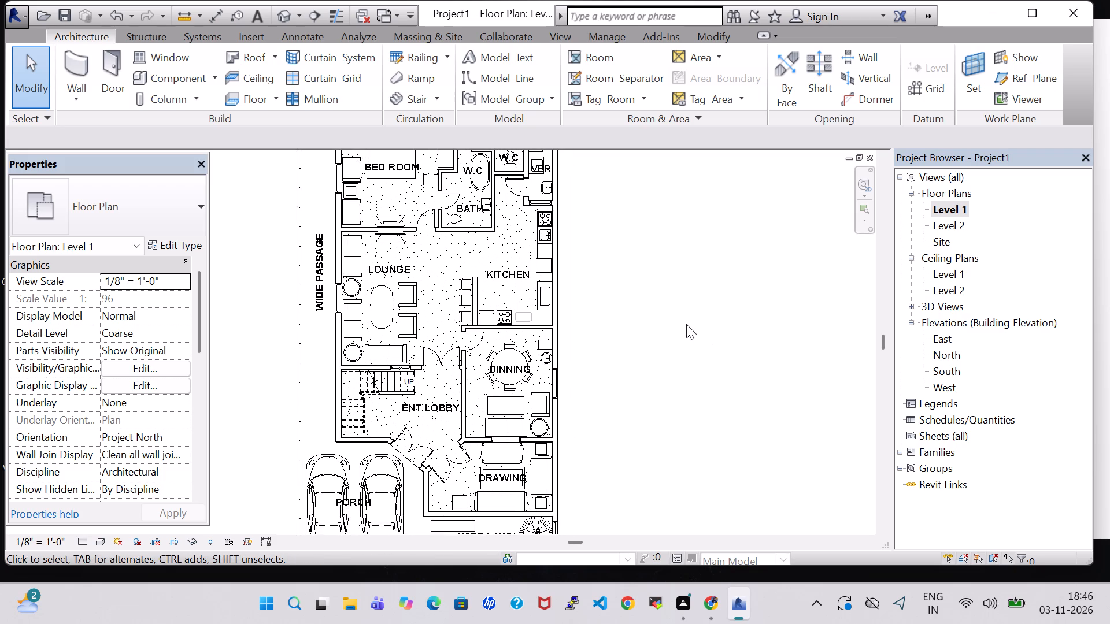
scroll(591, 471, "up", 4)
middle_click_drag(590, 471, 602, 380)
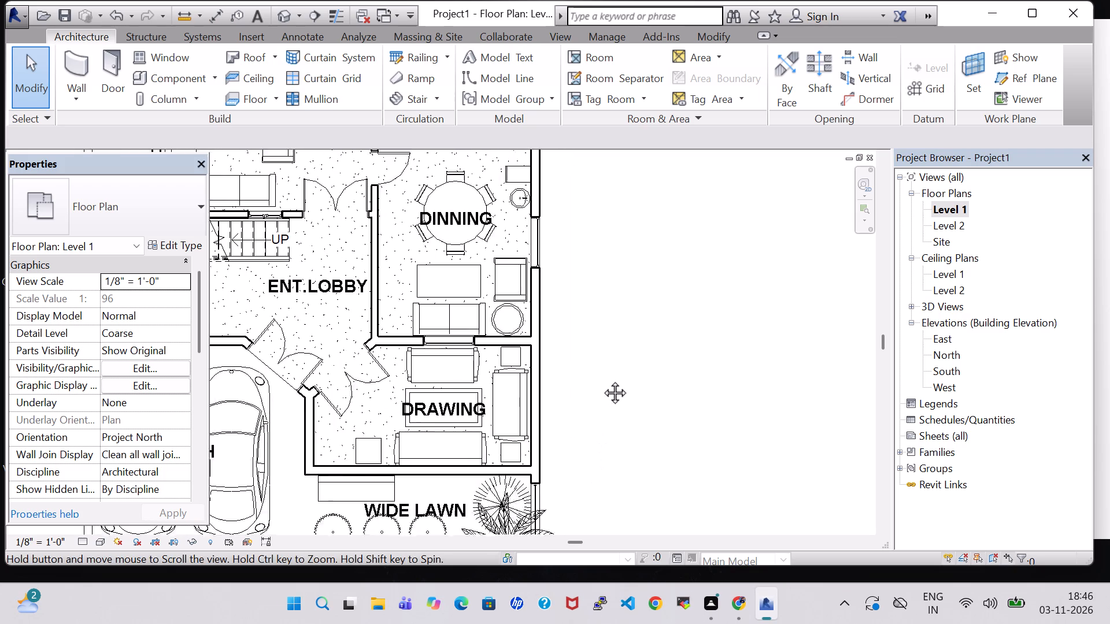
middle_click_drag(602, 380, 611, 359)
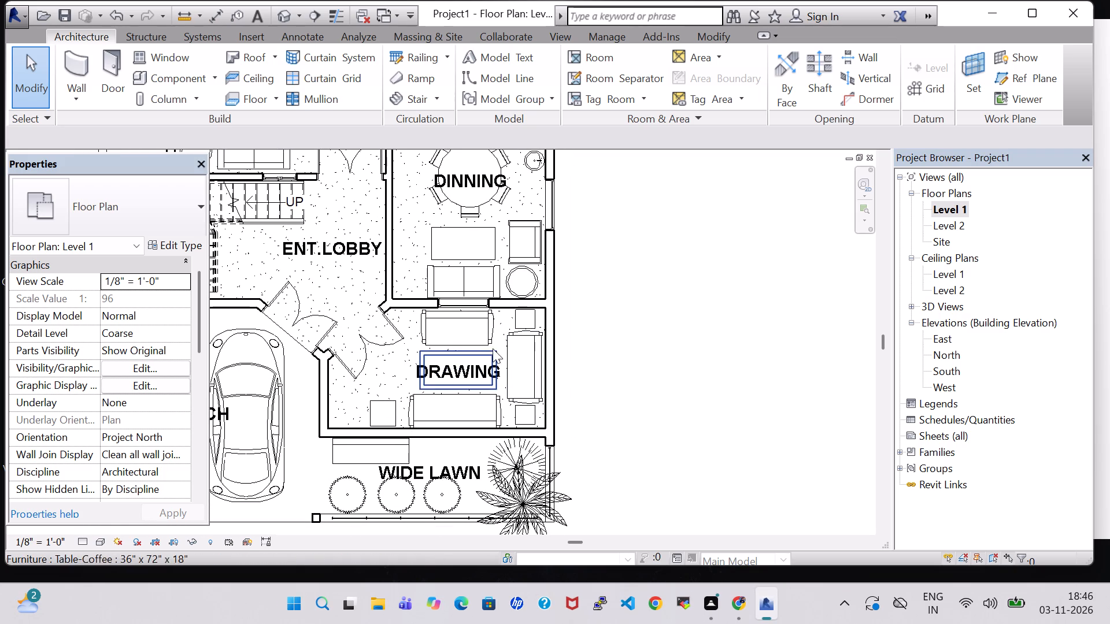
Delete the 65" Sofa-Pensi along the drawing room's north wall.
left_click(477, 323)
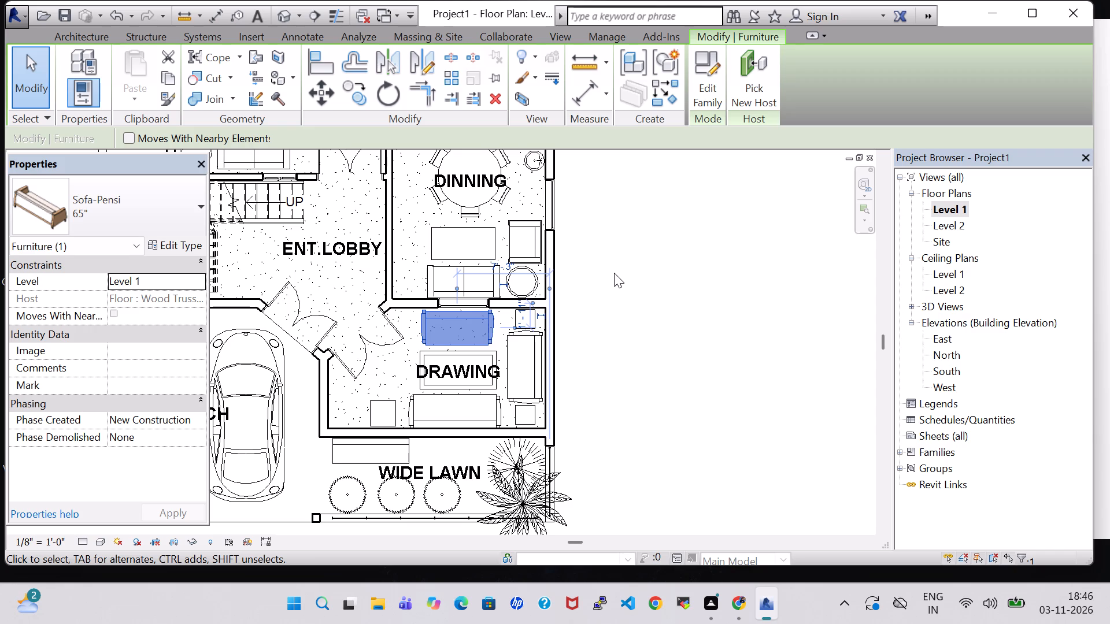
left_click(117, 231)
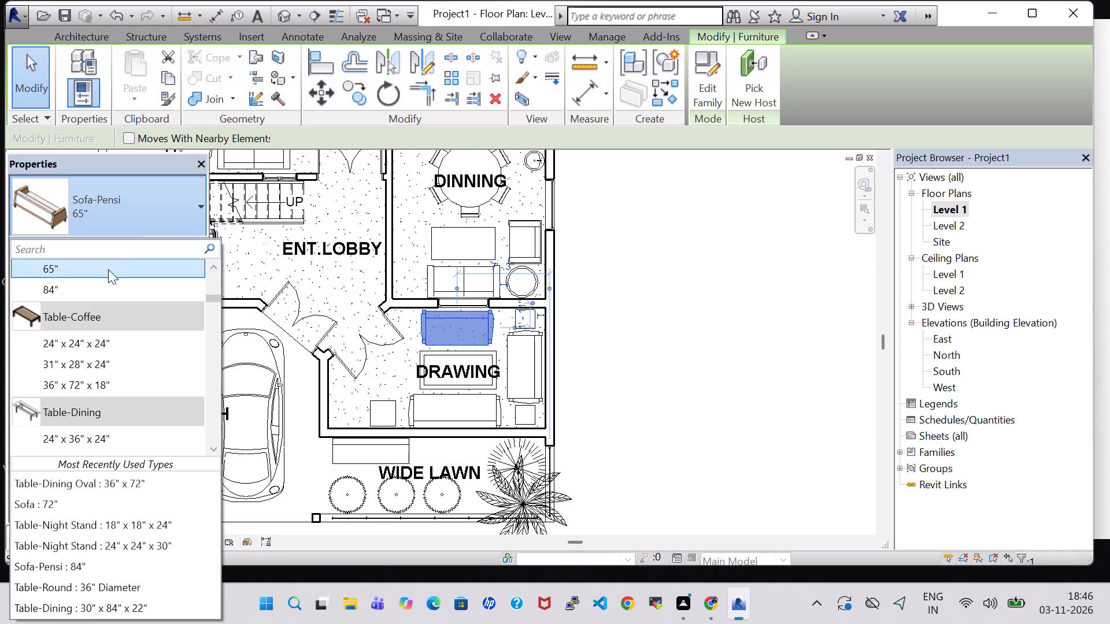
scroll(89, 357, "up", 4)
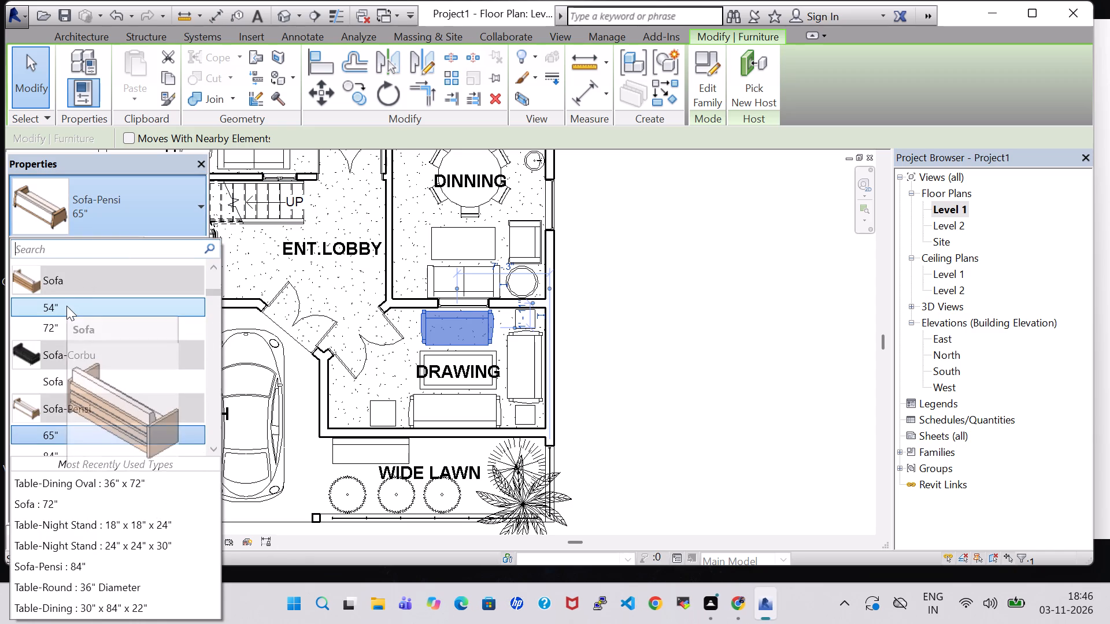
key("Delete")
key("Delete")
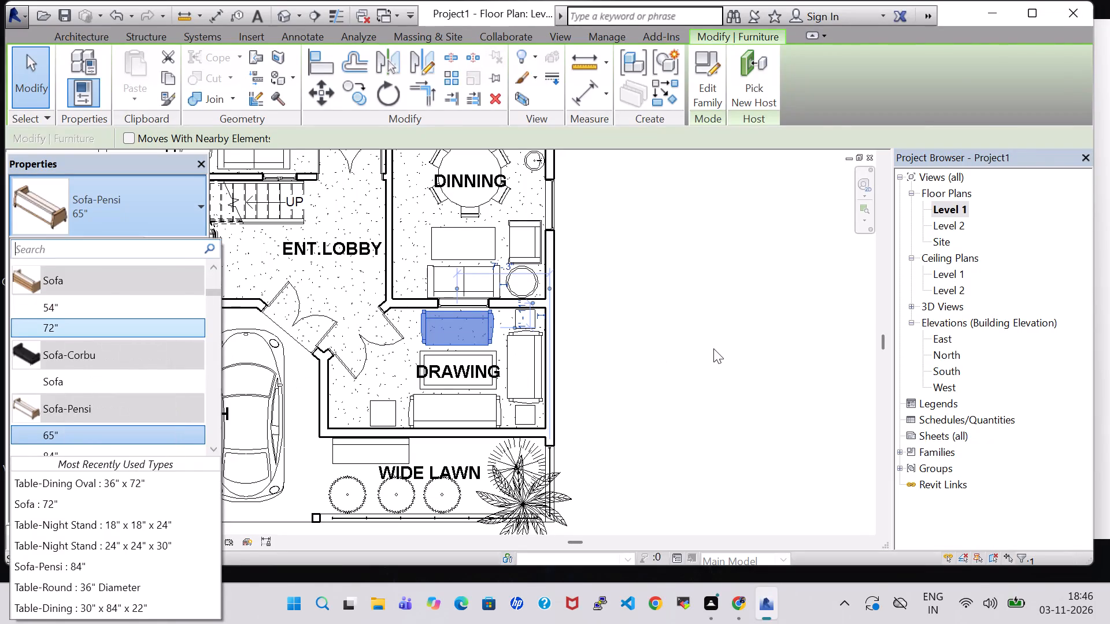
left_click(713, 348)
left_click(462, 315)
left_click(753, 338)
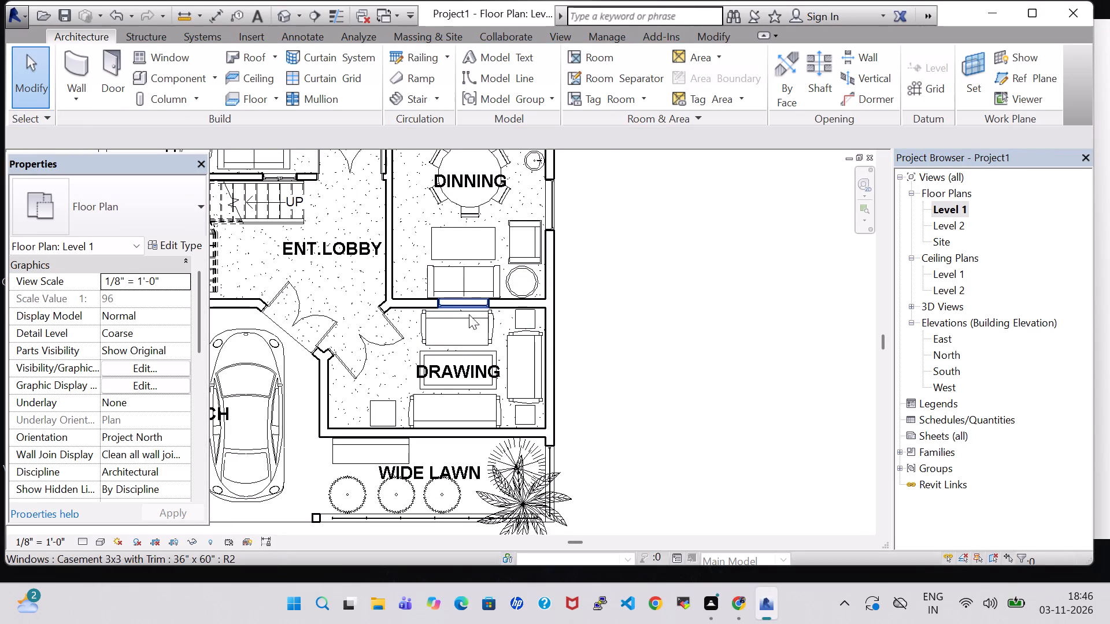
left_click(449, 324)
key("Delete")
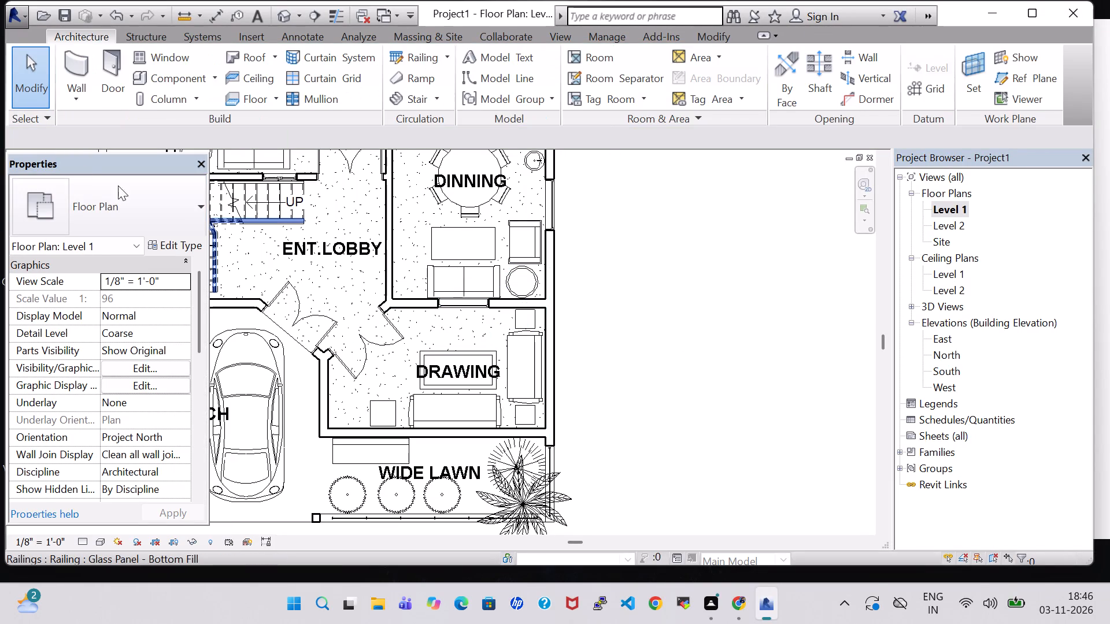
Place a 54" Sofa along the drawing room's north wall, centred in front of the wall opening.
left_click(164, 78)
left_click(133, 235)
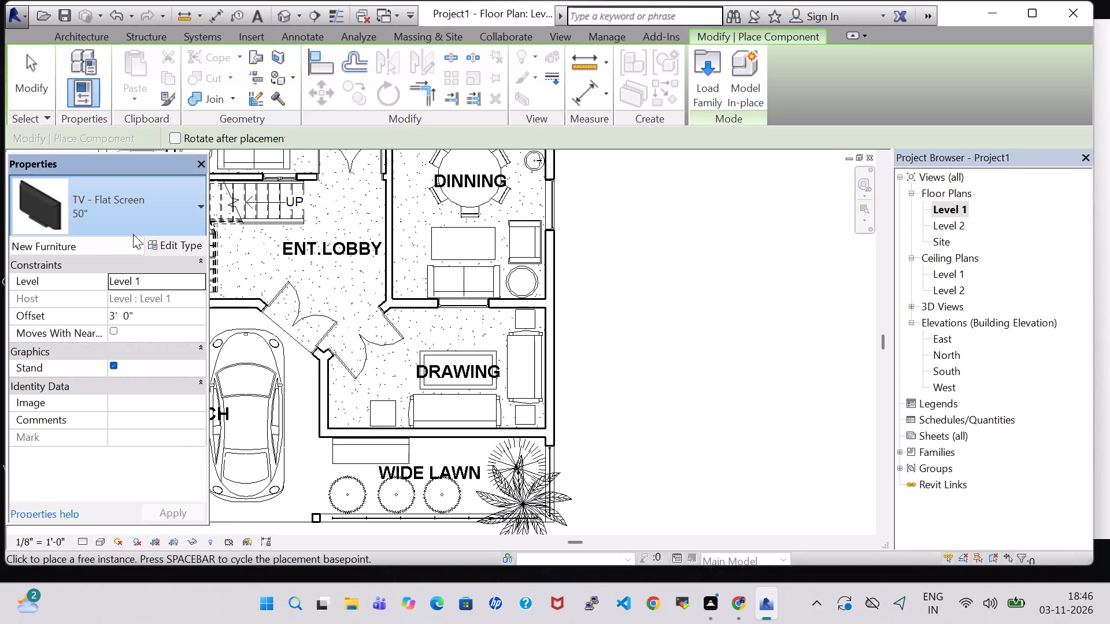
left_click(136, 220)
left_click(135, 220)
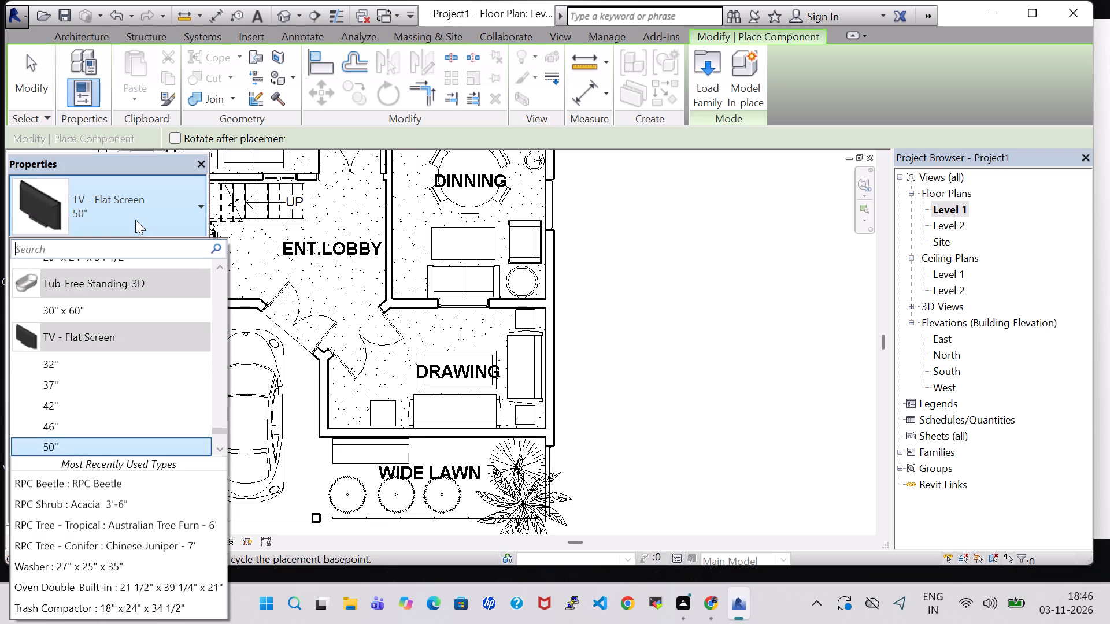
key("s")
key("o")
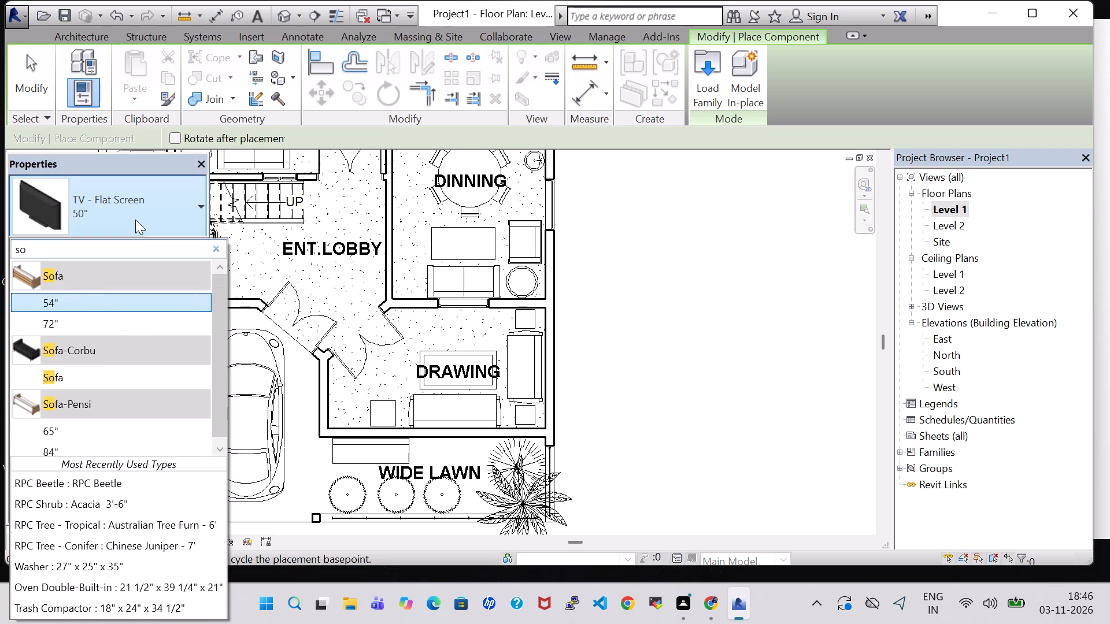
scroll(87, 299, "down", 1)
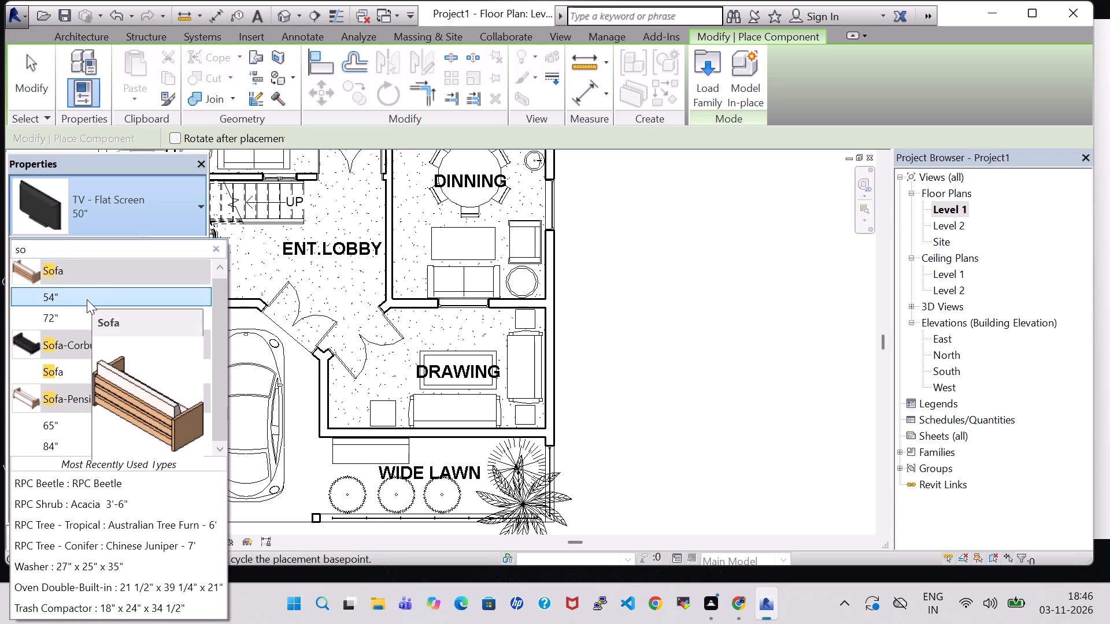
left_click(63, 297)
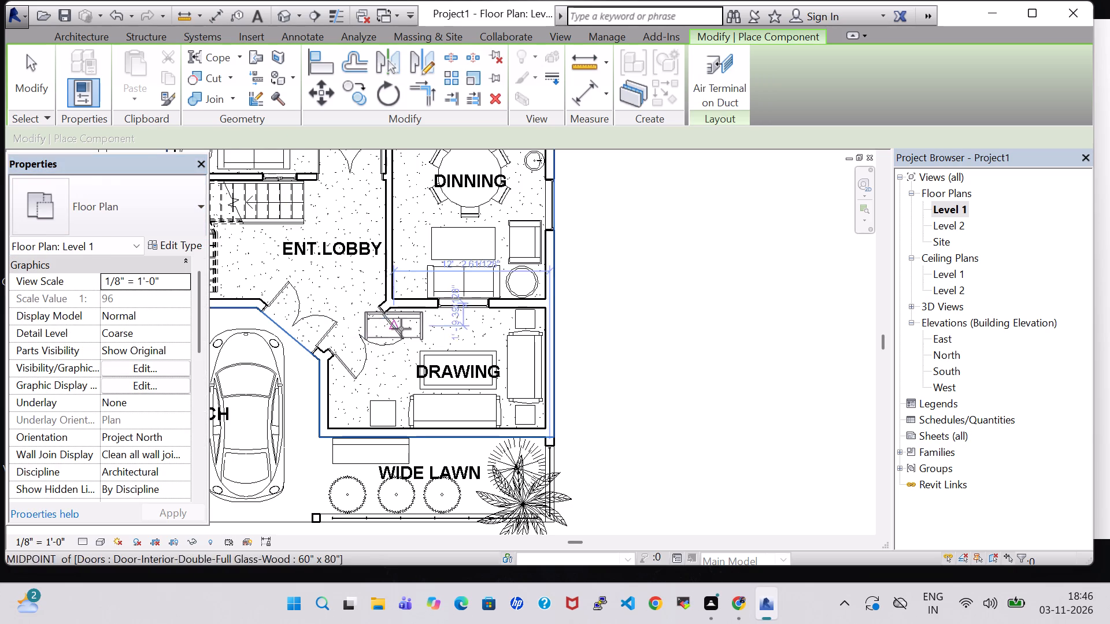
scroll(428, 335, "up", 4)
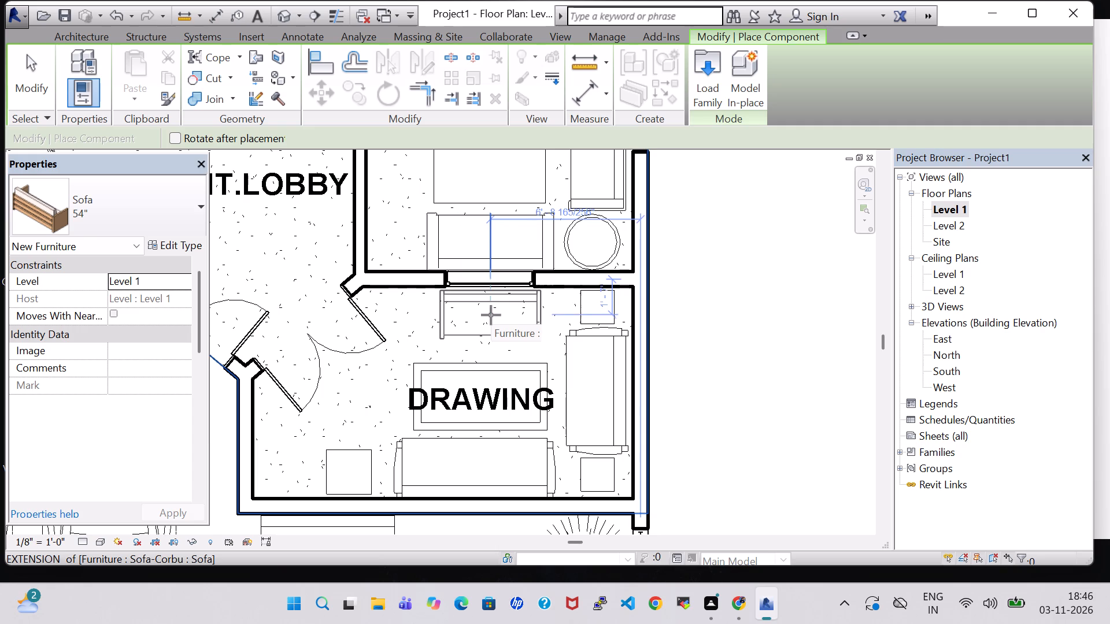
left_click(491, 319)
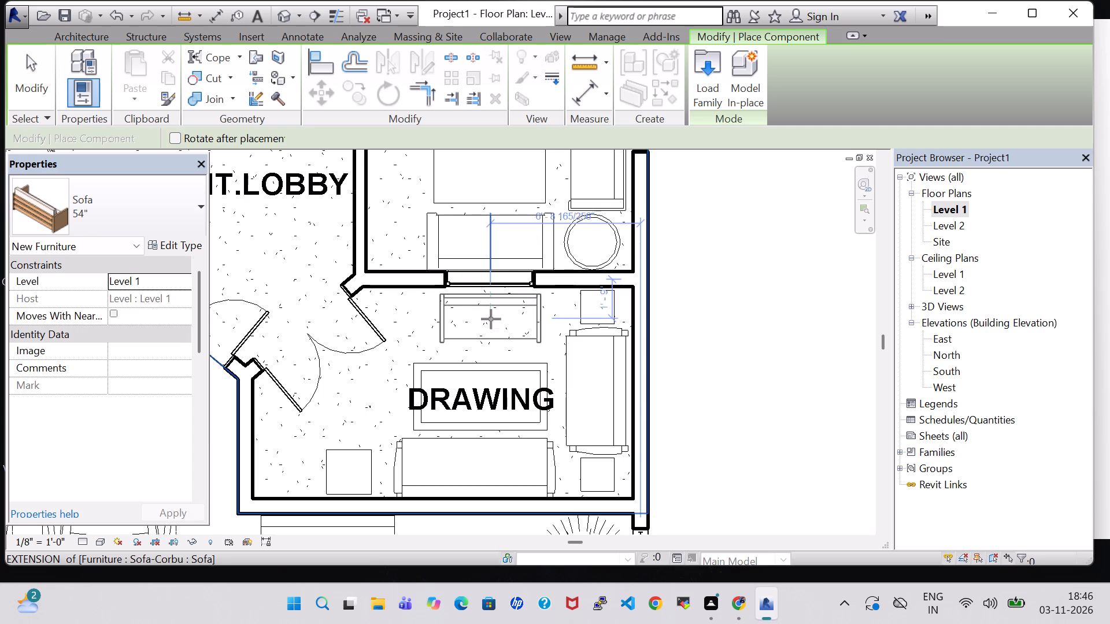
key("Escape")
key("Escape")
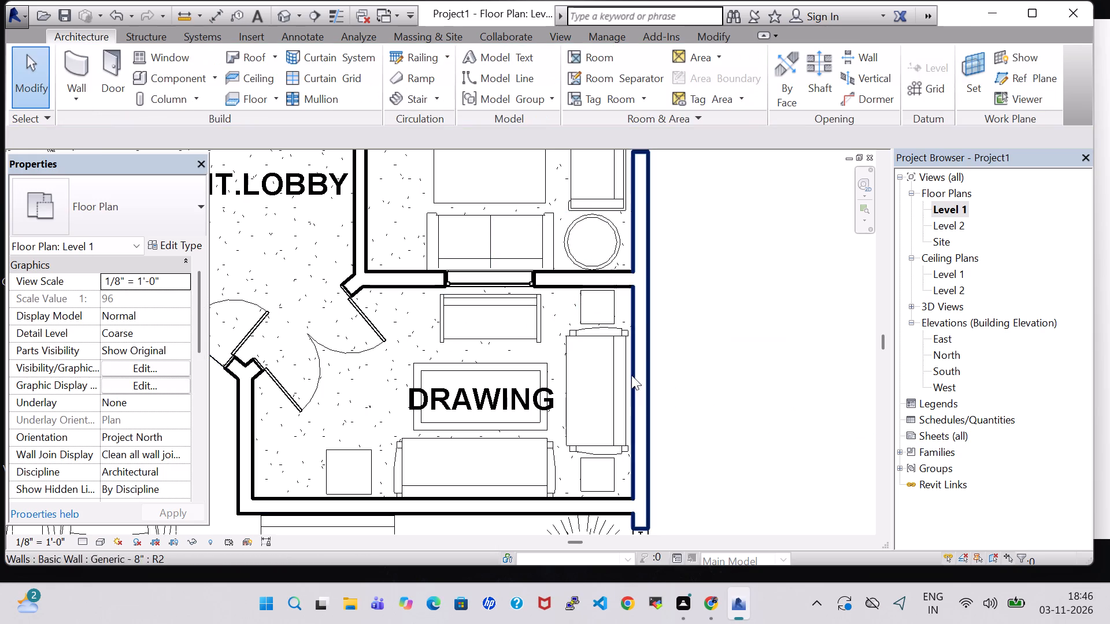
Replace the sofa along the drawing room's east wall with a 54" Sofa rotated so its back faces that wall.
left_click(602, 375)
key("Delete")
left_click(158, 79)
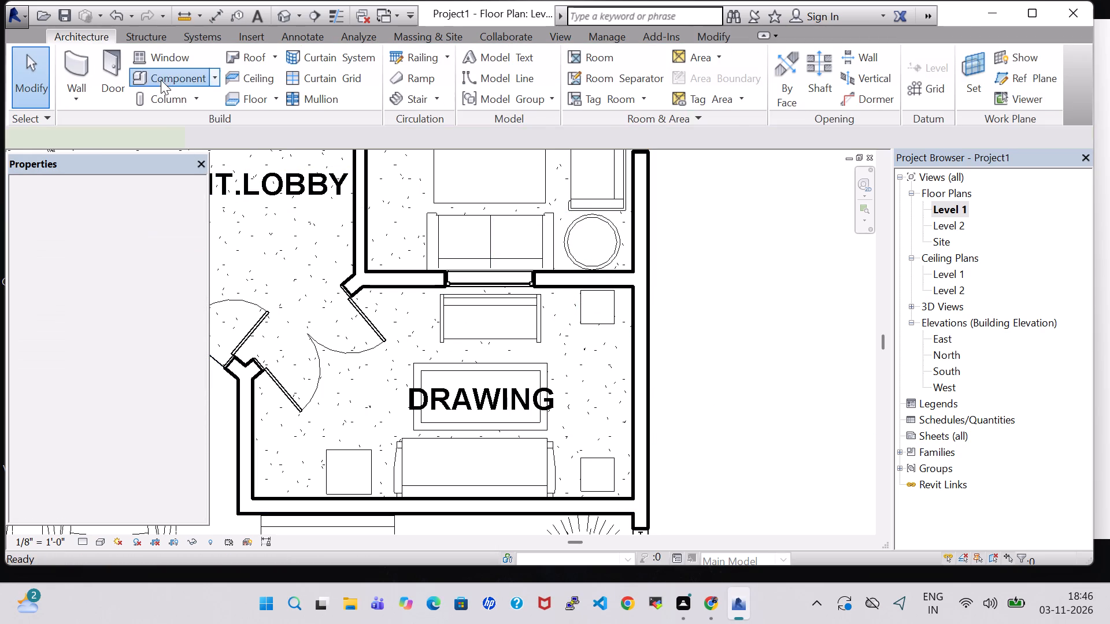
key("space")
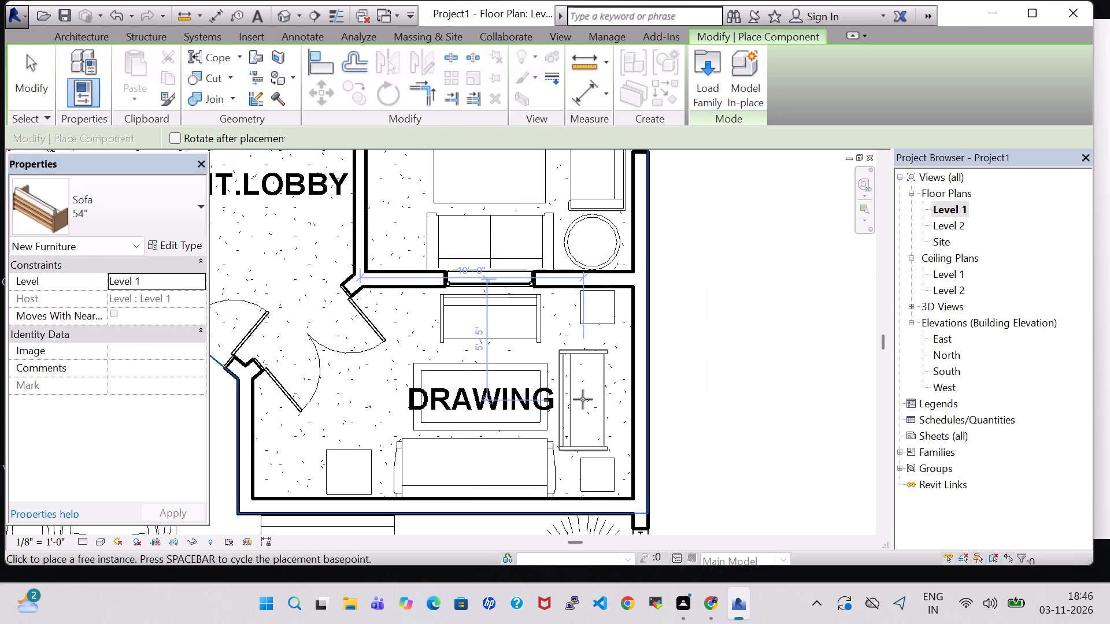
key("space")
key("space")
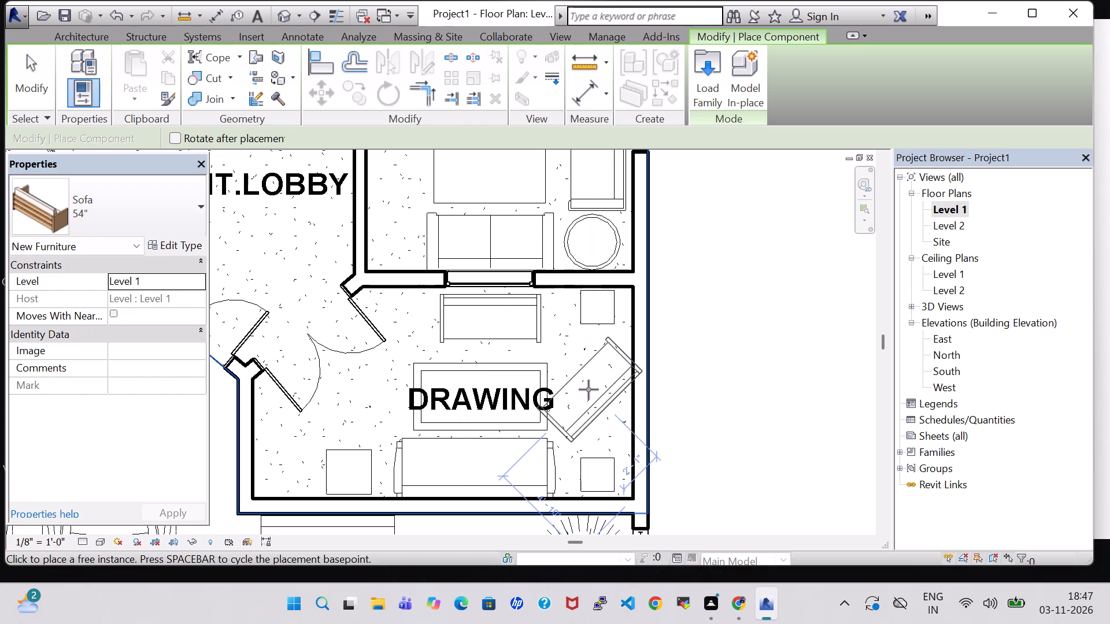
key("space")
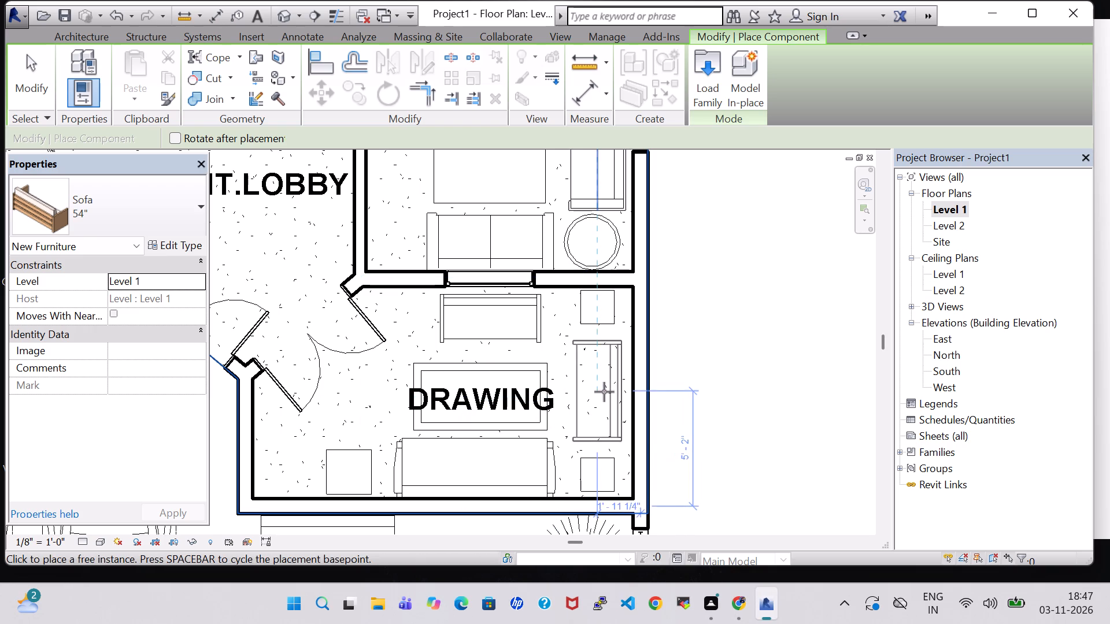
left_click(604, 392)
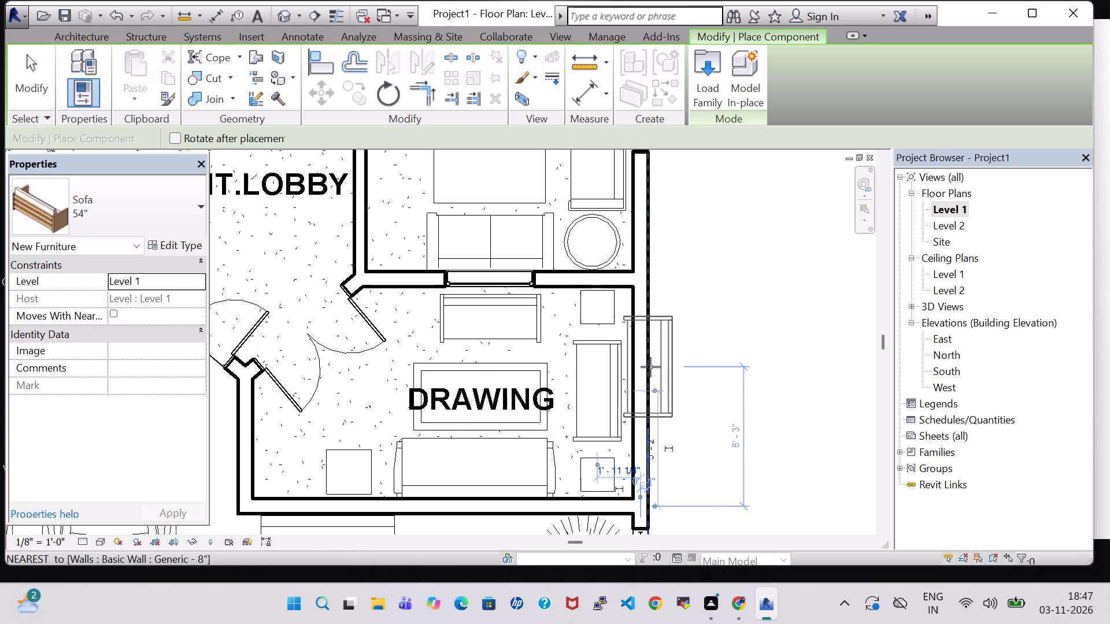
key("Escape")
key("Escape")
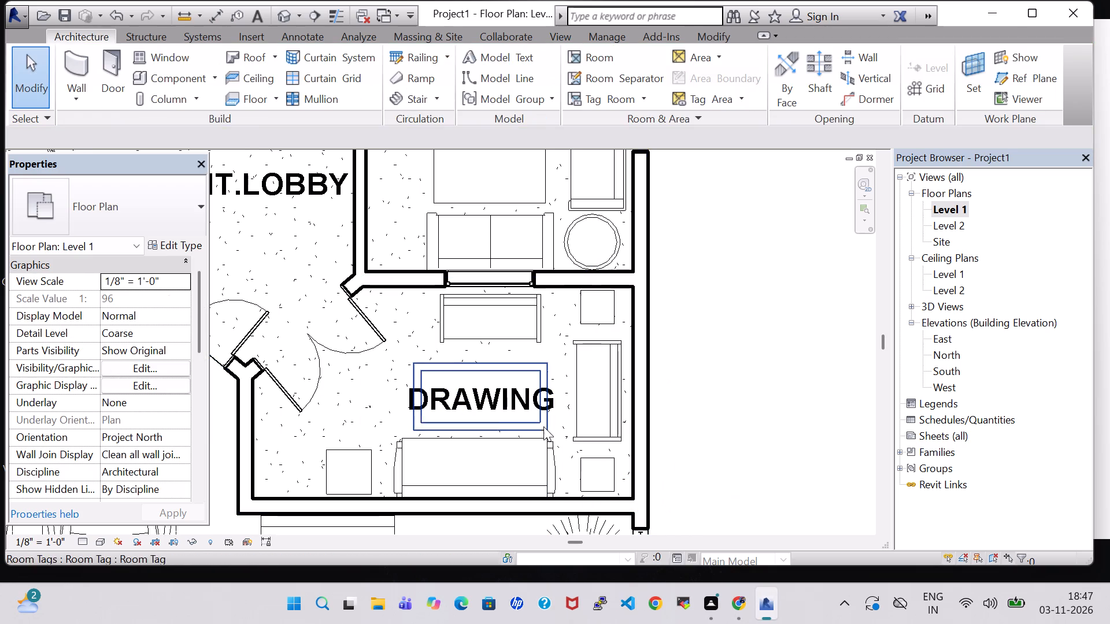
Replace the sofa along the drawing room's south wall with a 54" Sofa rotated so its back faces that wall.
left_click(540, 444)
key("Delete")
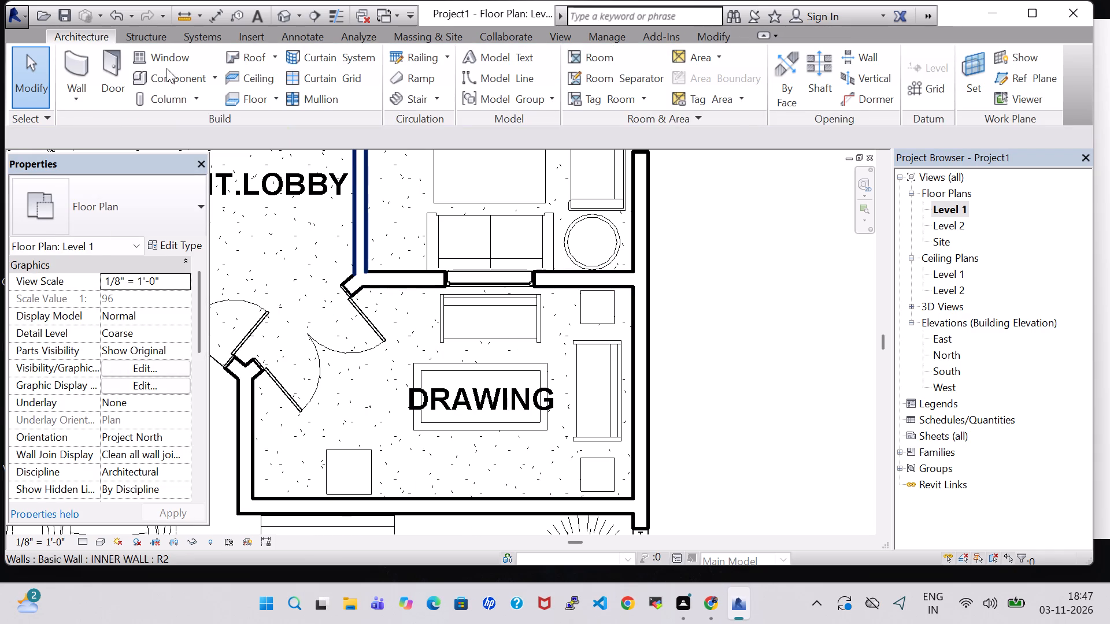
left_click(169, 80)
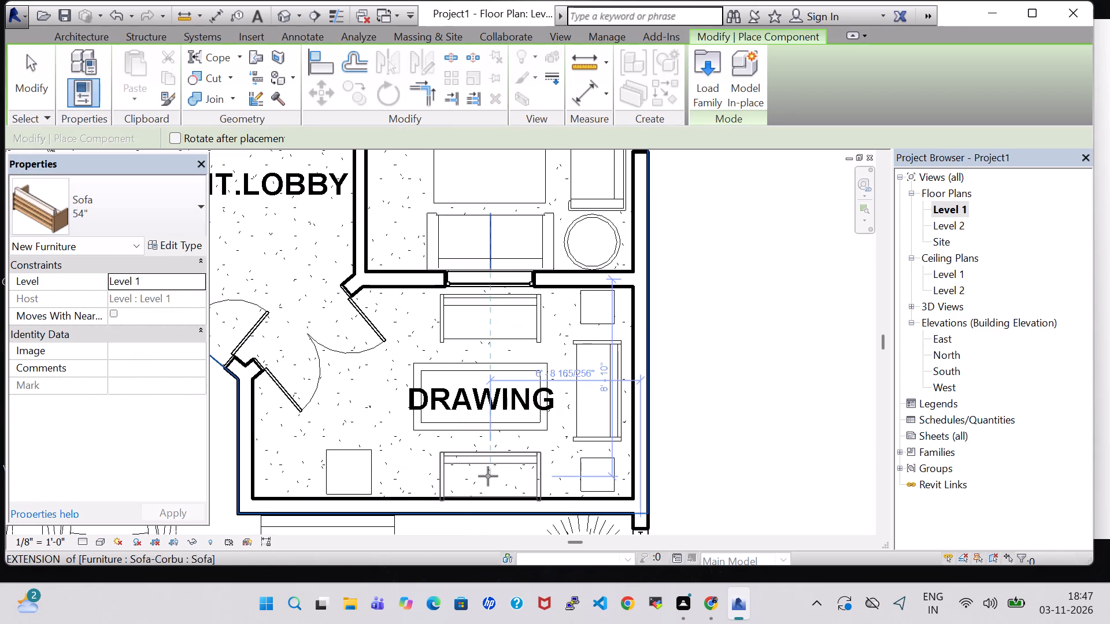
key("space")
key("space")
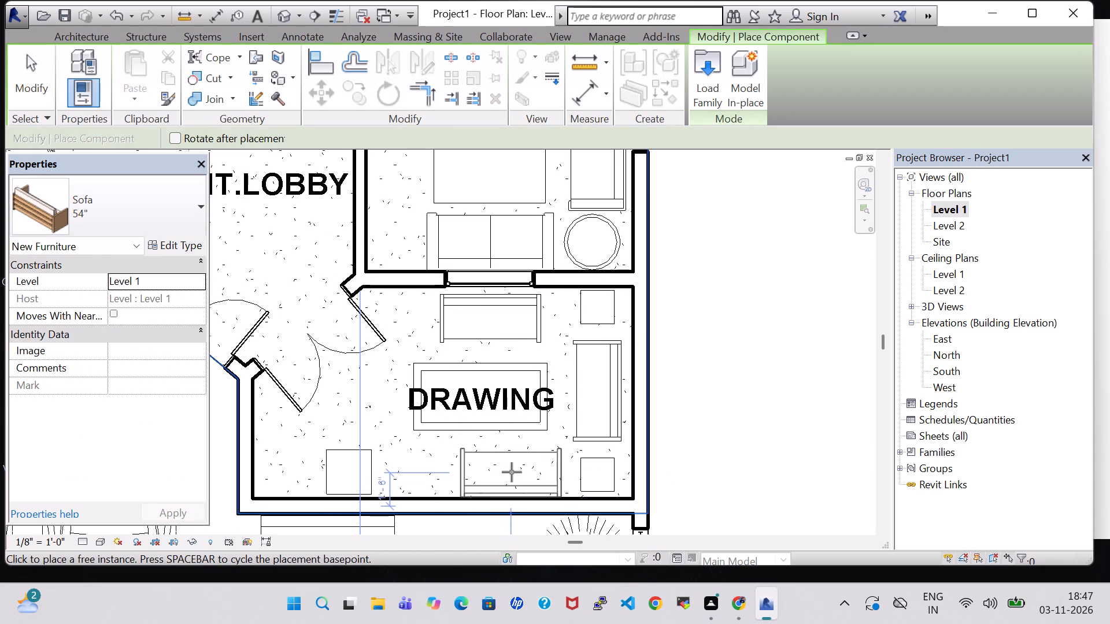
left_click(512, 472)
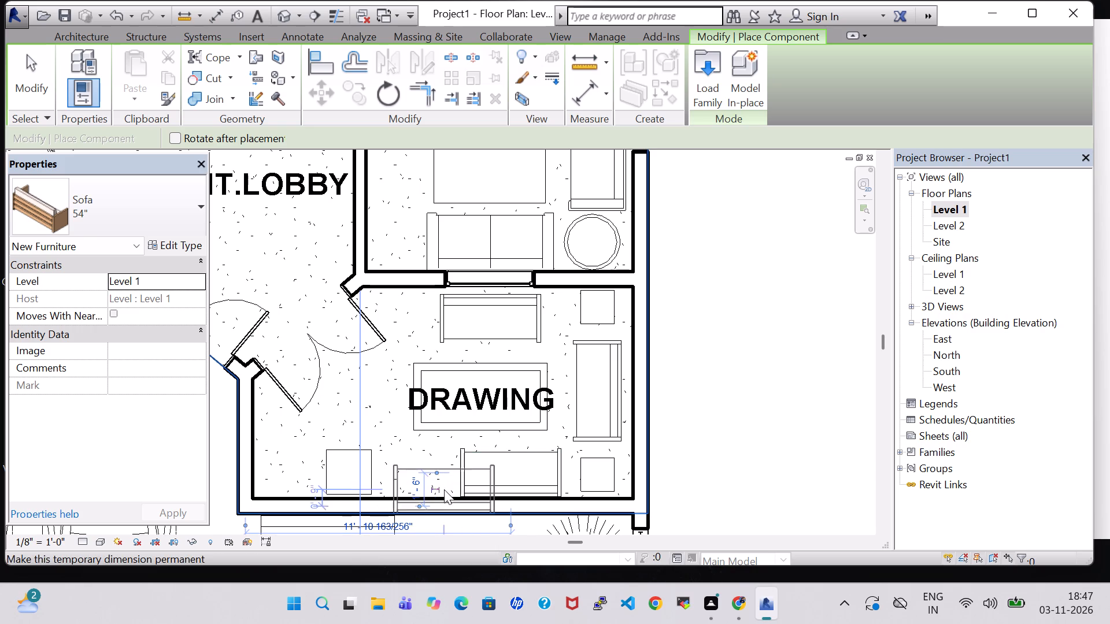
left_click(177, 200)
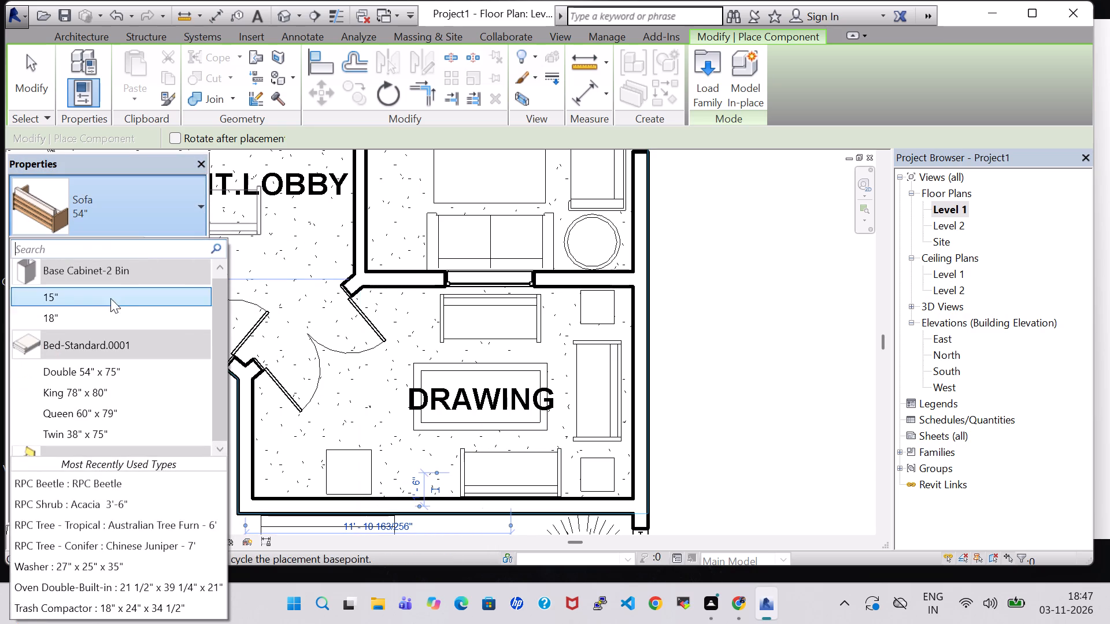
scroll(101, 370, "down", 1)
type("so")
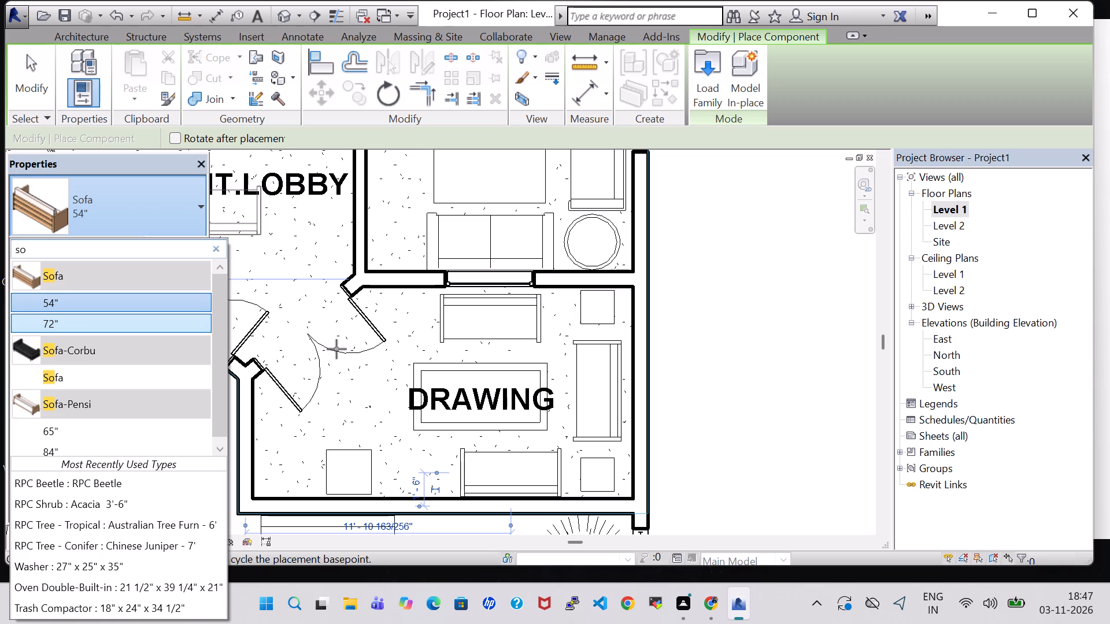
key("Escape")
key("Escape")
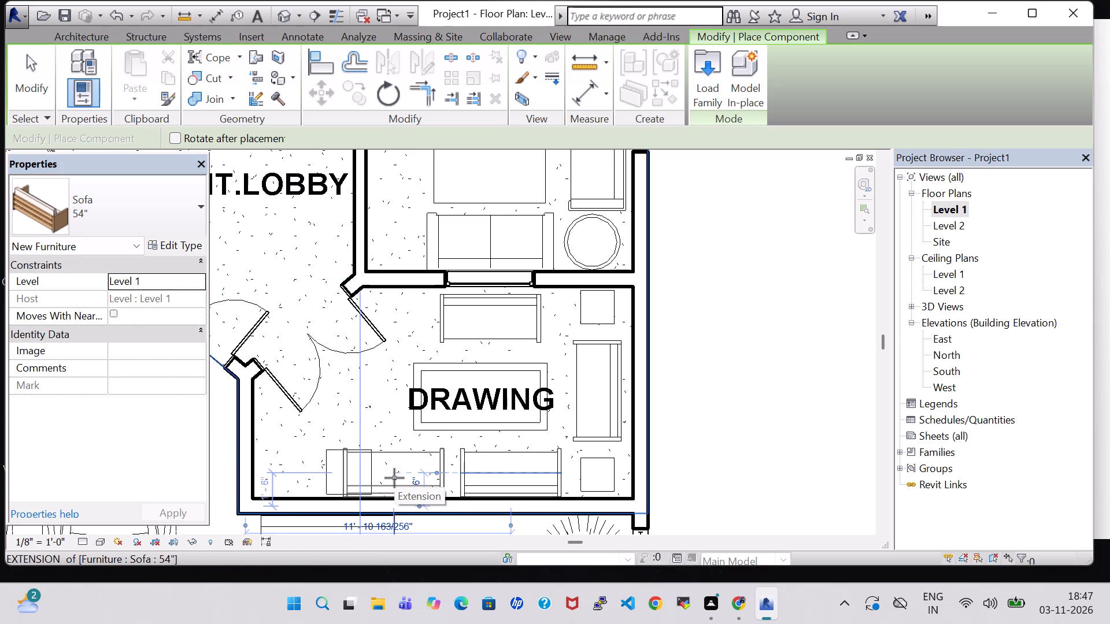
Place a second 54" Sofa along the drawing room's south wall, in line and just west of the first one.
left_click(394, 478)
key("Escape")
key("Escape")
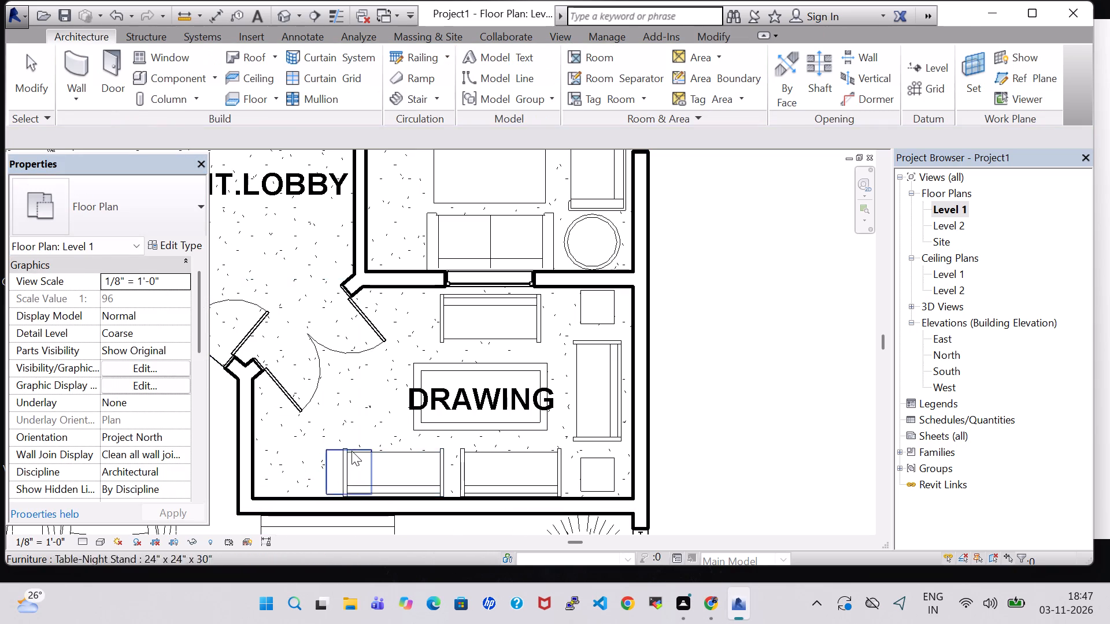
Move the 24" x 24" x 30" night stand about 2' west, clear of the sofa, into the drawing room's southwest corner.
left_click(329, 456)
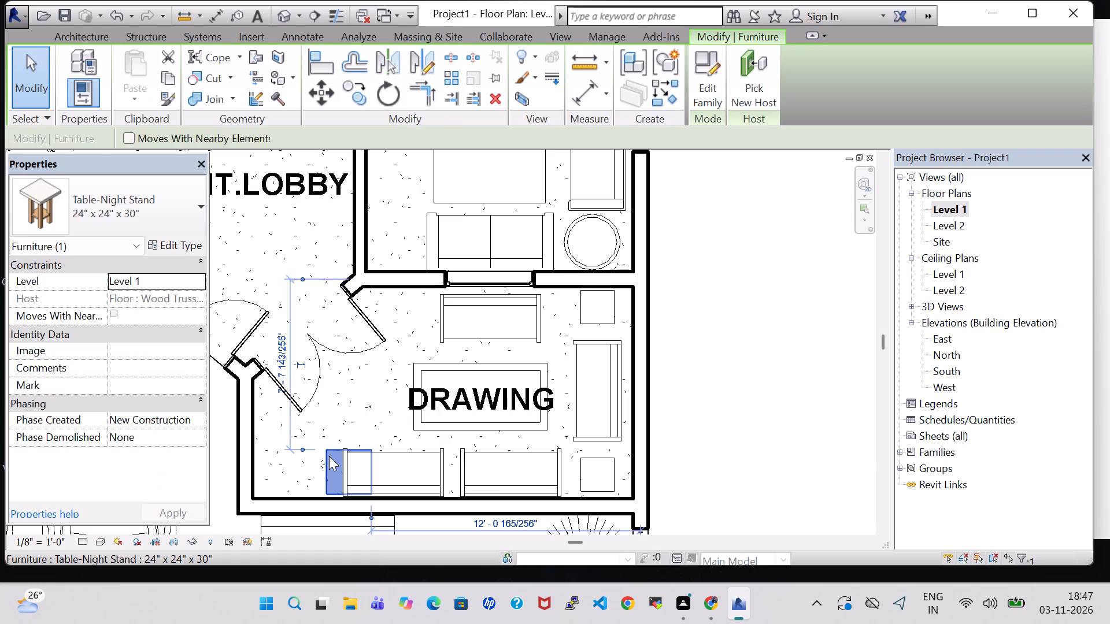
key("Left")
key("Left")
key("Left")
key("Left")
key("Left")
key("Left")
key("Left")
key("Left")
key("Left")
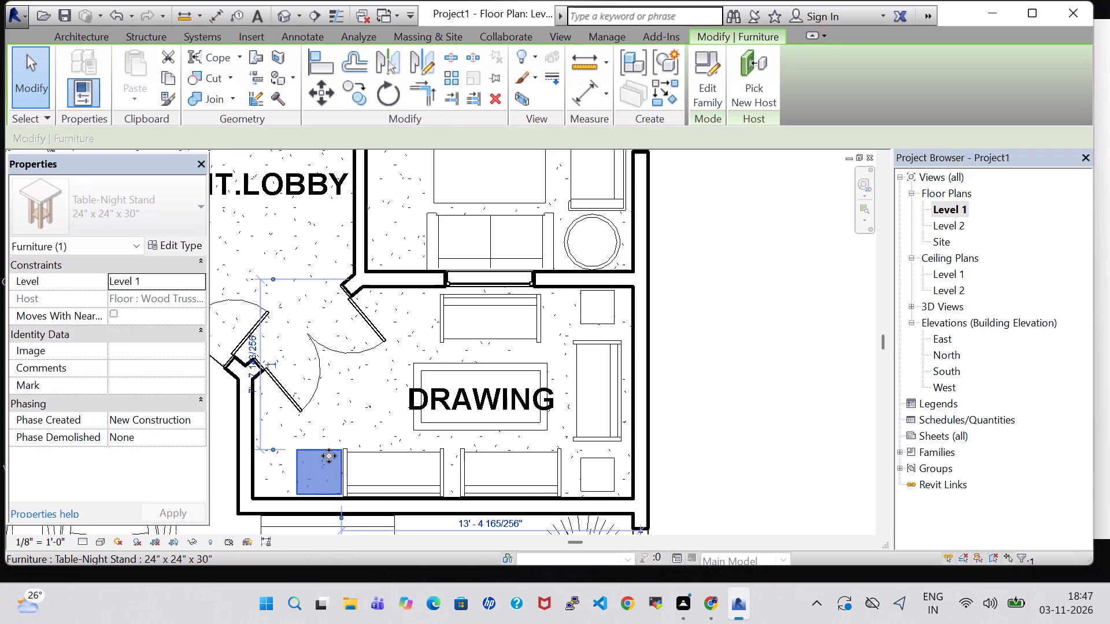
key("Left")
key("Left")
key("Left")
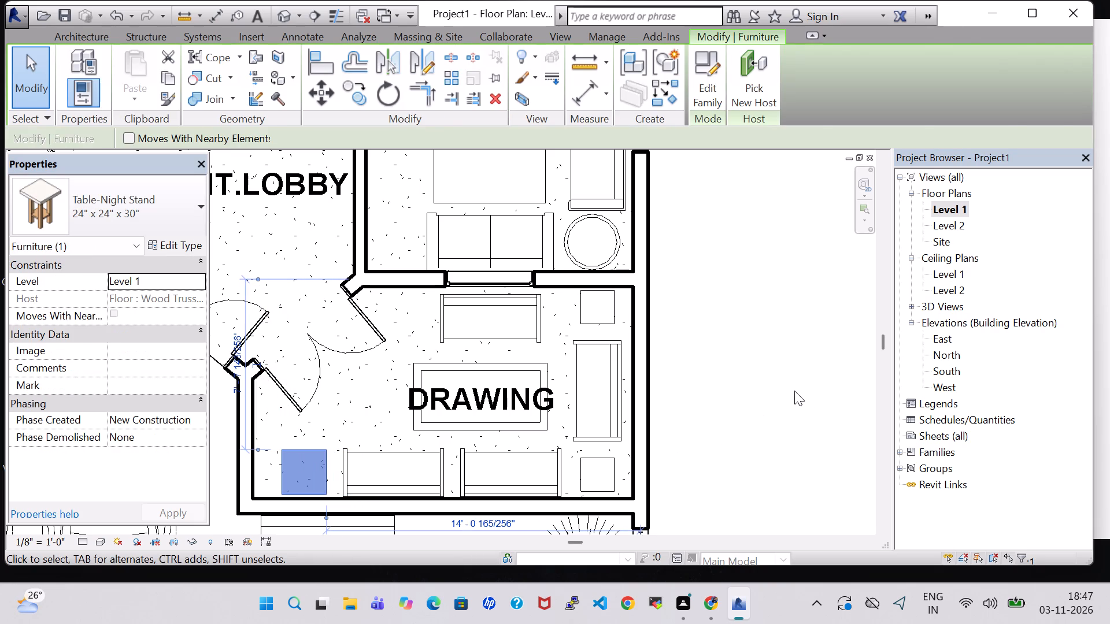
left_click(793, 390)
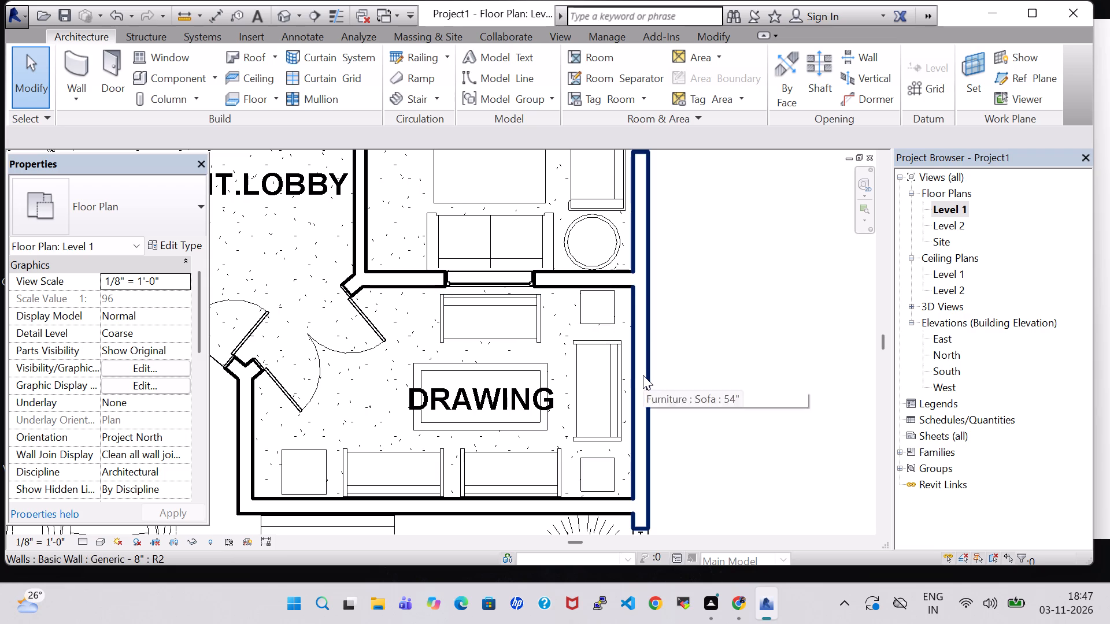
Nudge the drawing room's north 54" Sofa slightly north, closer to the wall.
left_click(471, 329)
left_click(490, 305)
key("Up")
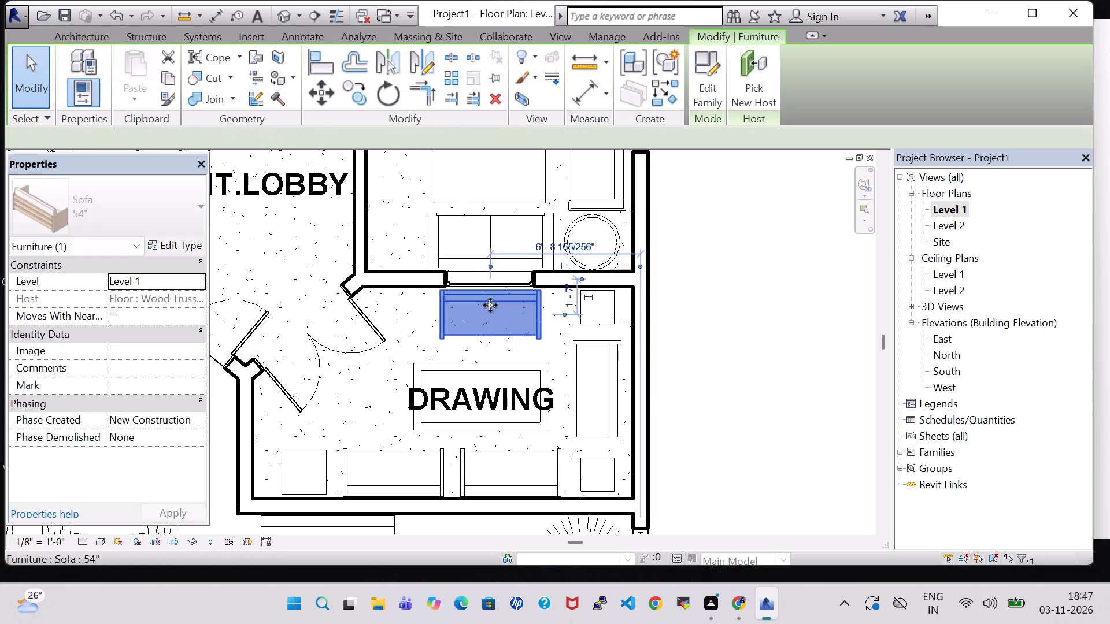
key("Up")
key("Down")
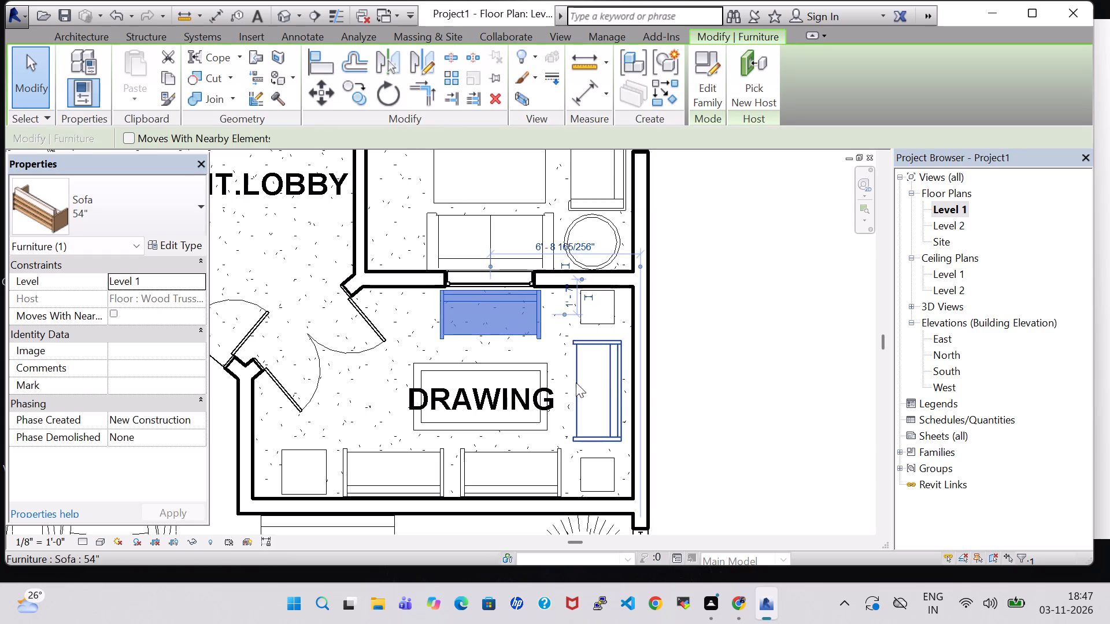
Nudge the drawing room's east 54" Sofa about 4" east, up to the wall.
left_click(583, 386)
key("Right")
key("Right")
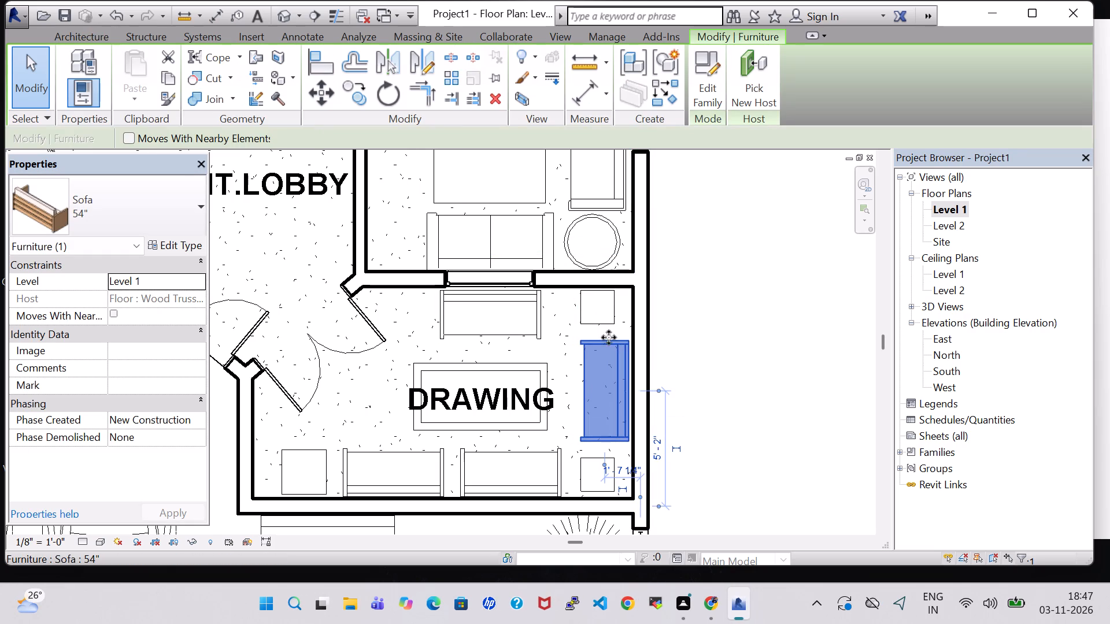
Change the drawing room's northeast night stand to the 24" x 24" x 30" type and nudge it southeast to line up with the sofa.
left_click(605, 321)
left_click(88, 196)
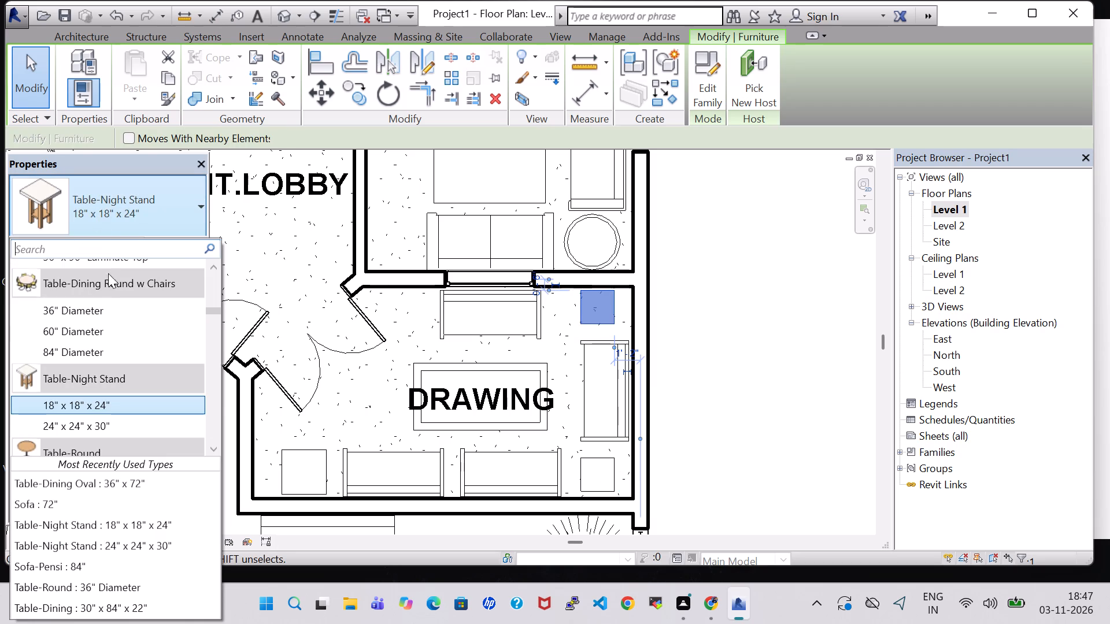
left_click(106, 425)
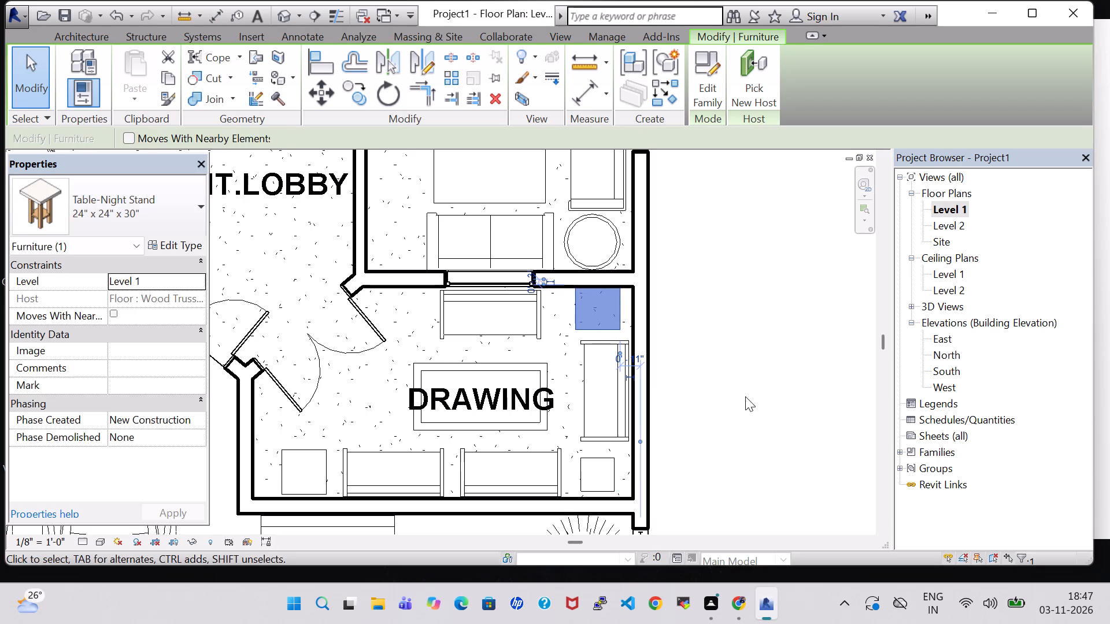
key("Down")
key("Down")
key("Right")
key("Right")
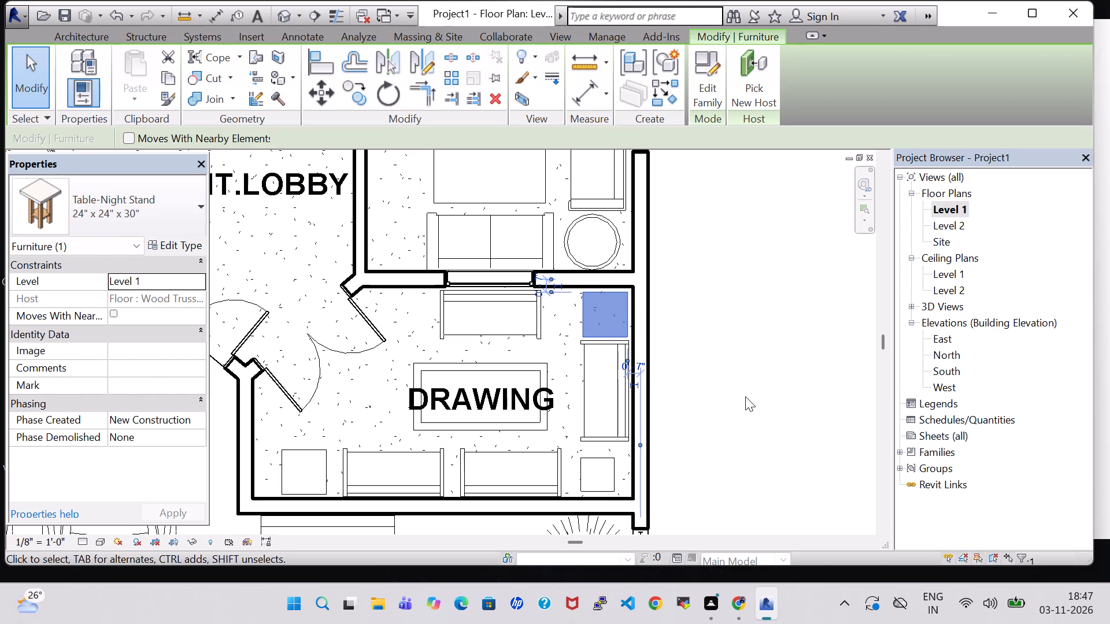
left_click(745, 395)
Move the drawing room's north 54" Sofa about 1' east, towards the northeast night stand.
left_click(465, 319)
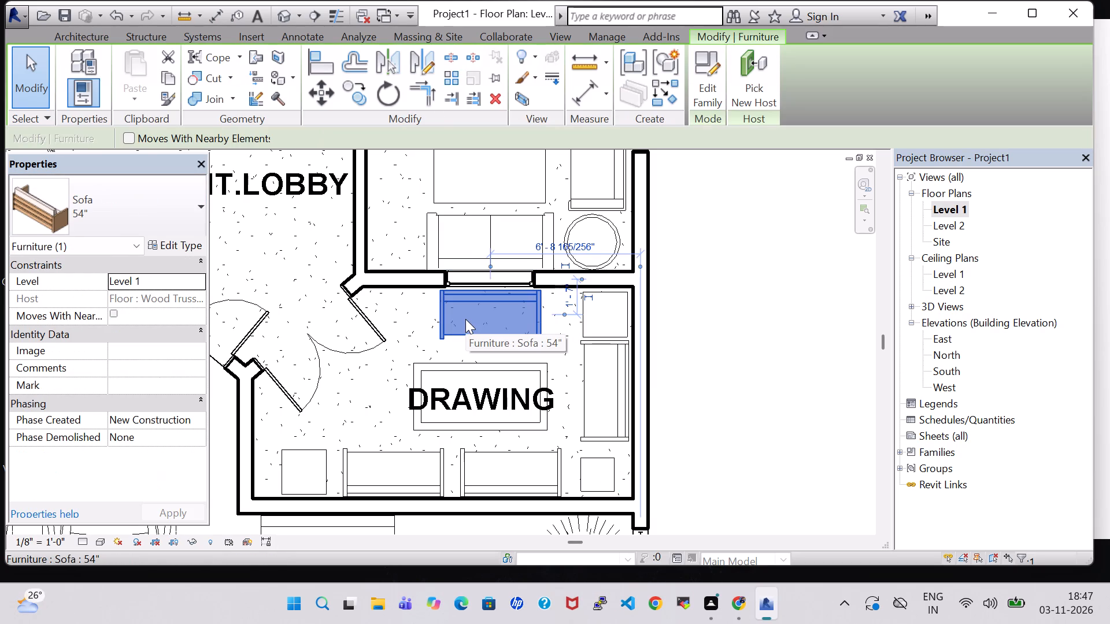
key("Right")
key("Right")
key("Right")
key("Right")
key("Right")
key("Right")
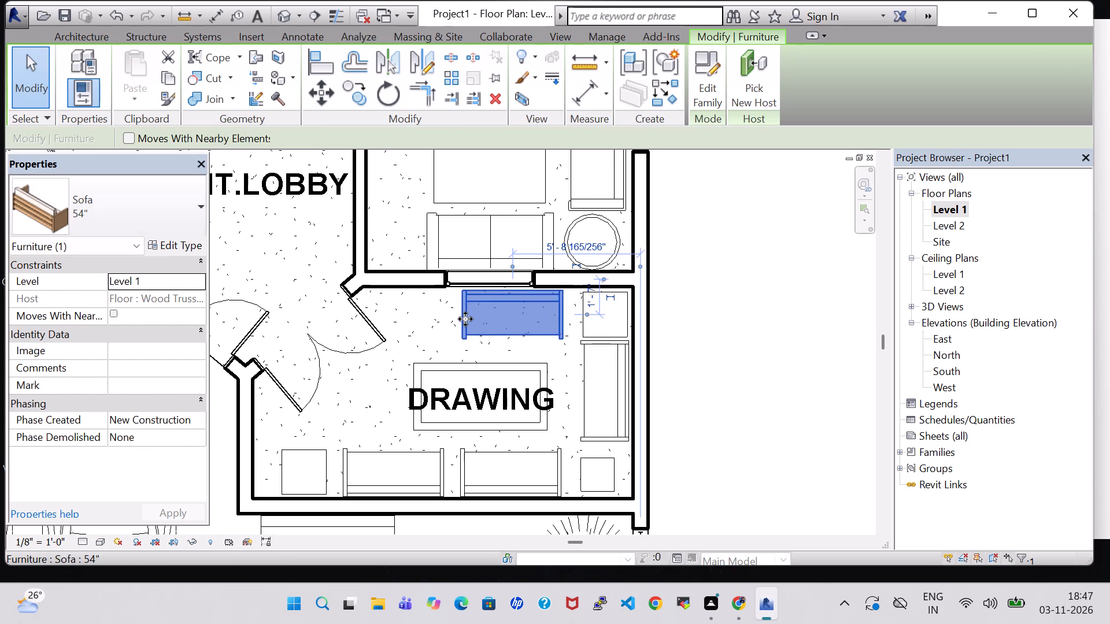
left_click(738, 400)
Change the drawing room's southeast night stand to the 24" x 24" x 30" type.
middle_click_drag(738, 400, 749, 240)
left_click(595, 306)
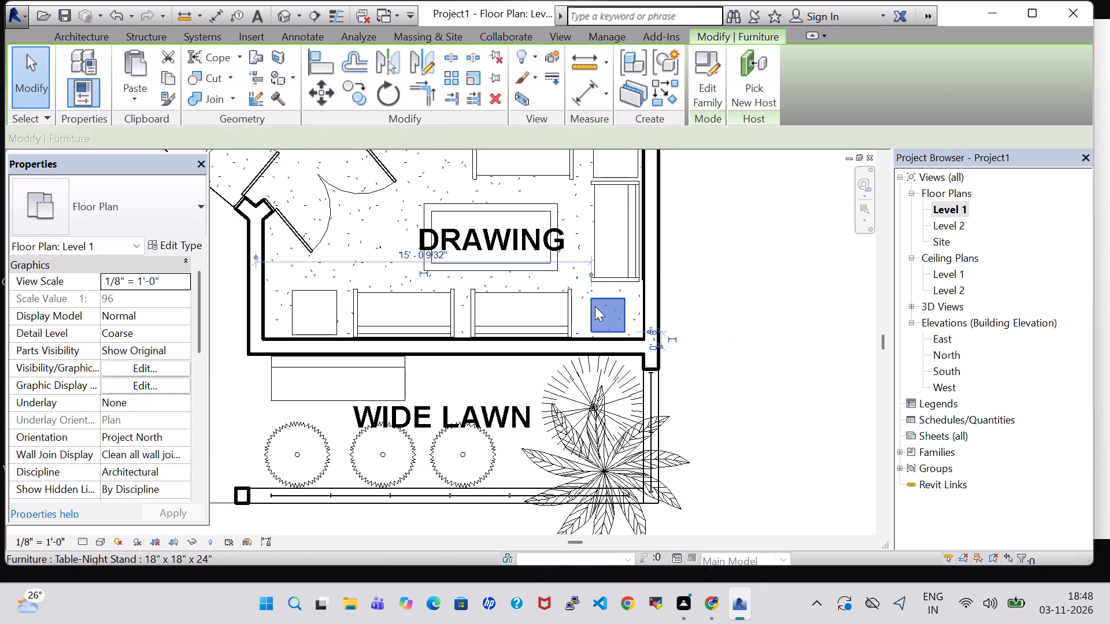
left_click(98, 209)
left_click(117, 429)
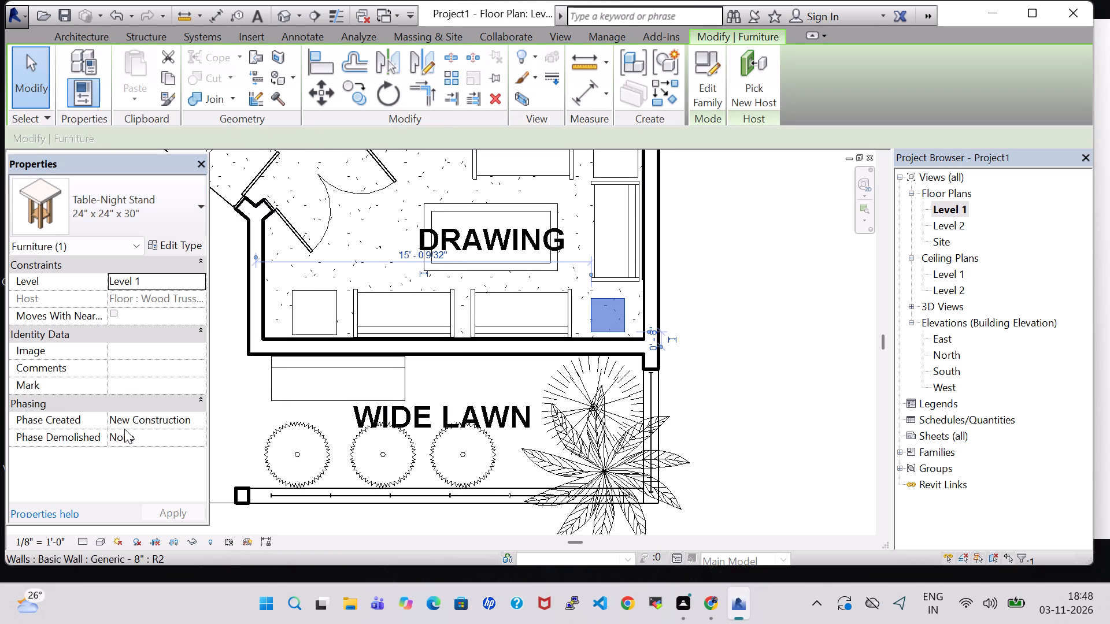
Nudge the eastern of the drawing room's two south 54" Sofas about 4" east, towards the southeast night stand.
left_click(548, 318)
key("Up")
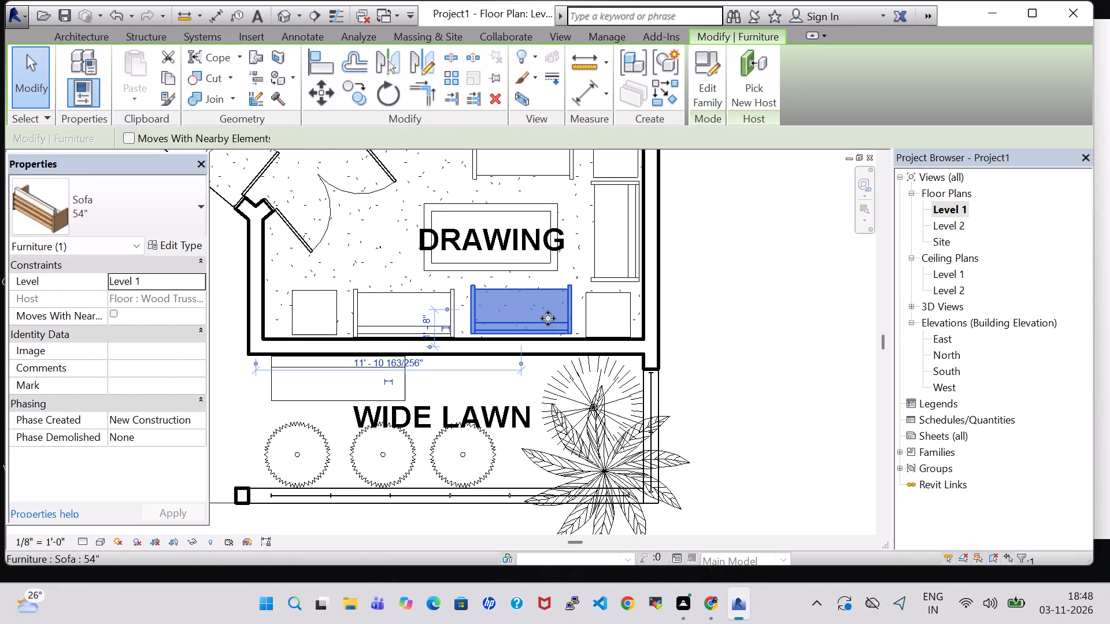
key("Right")
key("Down")
key("Right")
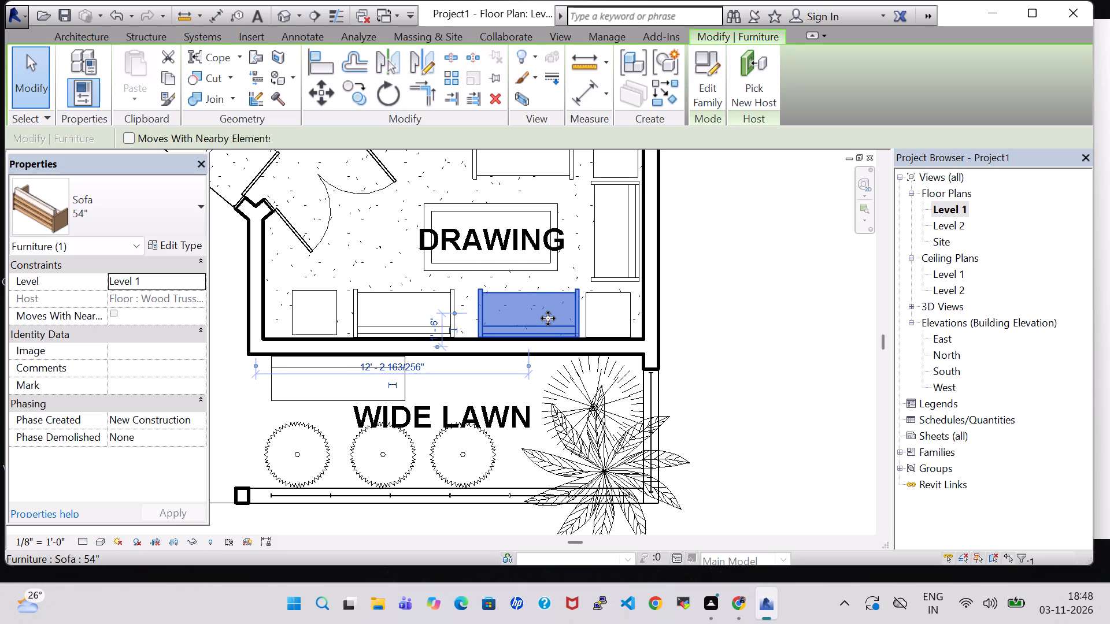
Nudge the western of the drawing room's two south 54" Sofas about 8" east, closer to the neighbouring sofa.
left_click(438, 292)
key("Right")
key("Right")
key("Right")
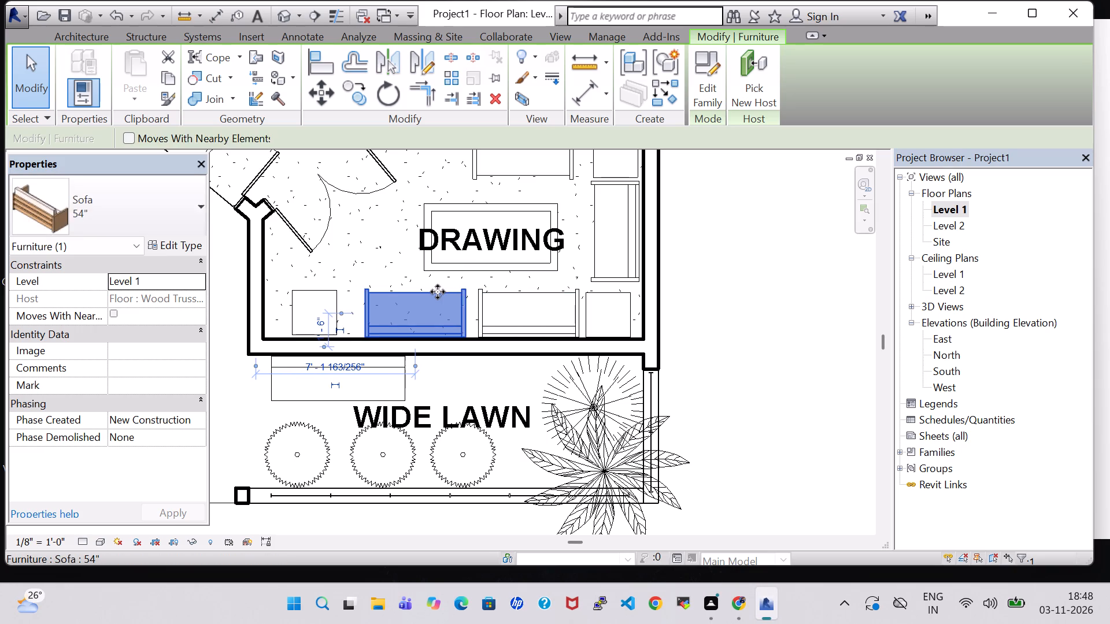
key("Right")
Move the drawing room's southwest night stand about 1'-2" east, closer to the adjacent sofa.
left_click(320, 290)
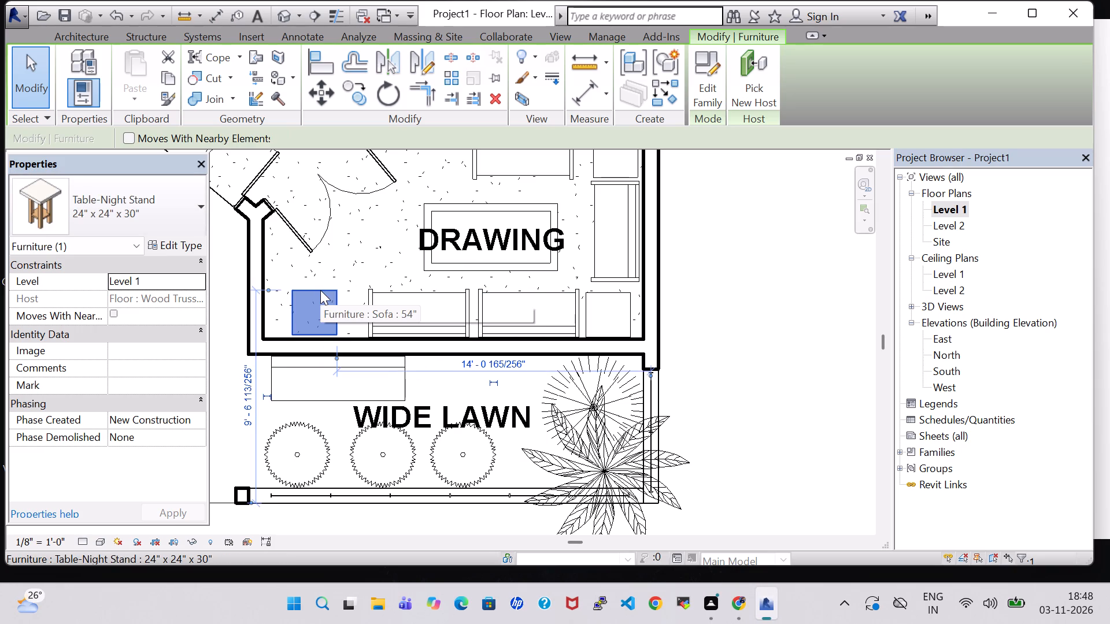
key("Right")
key("Right")
key("Right")
key("Right")
key("Right")
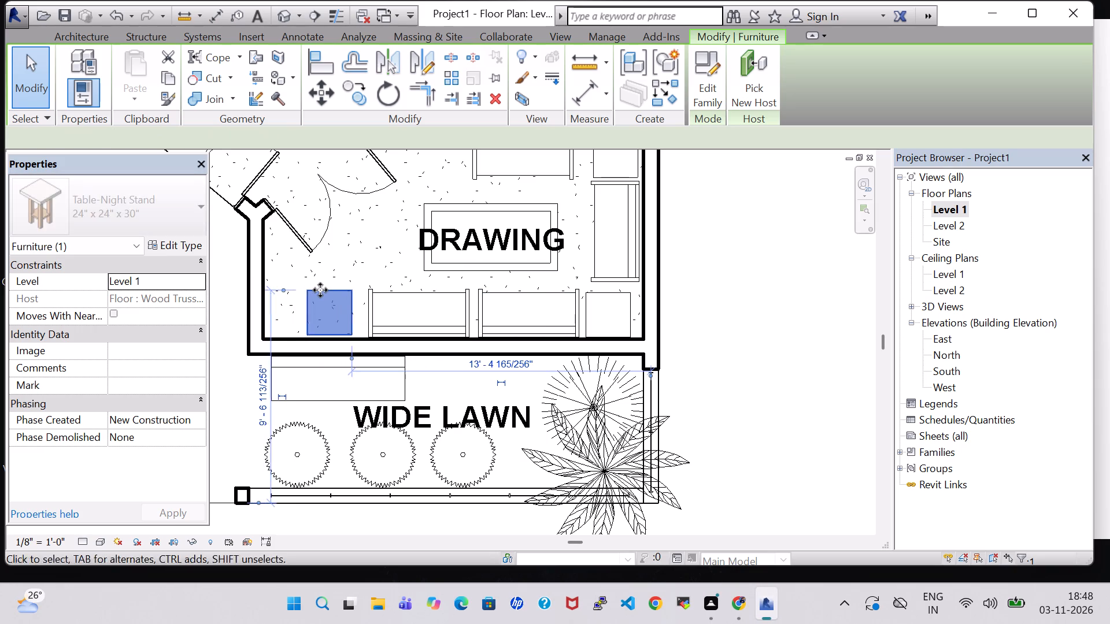
key("Right")
key("Right")
left_click(785, 314)
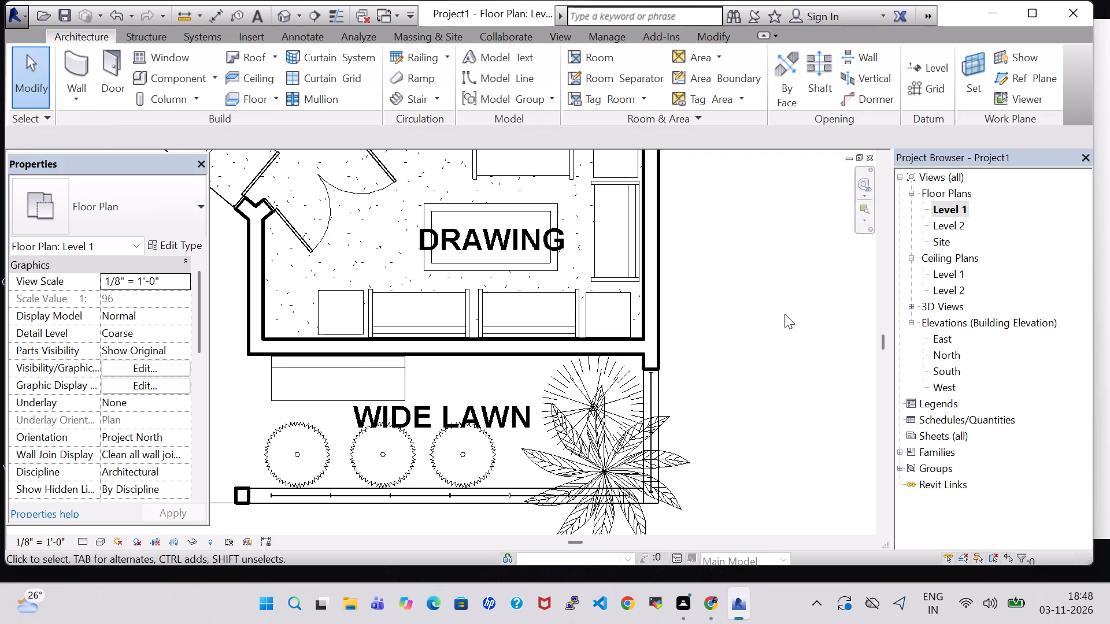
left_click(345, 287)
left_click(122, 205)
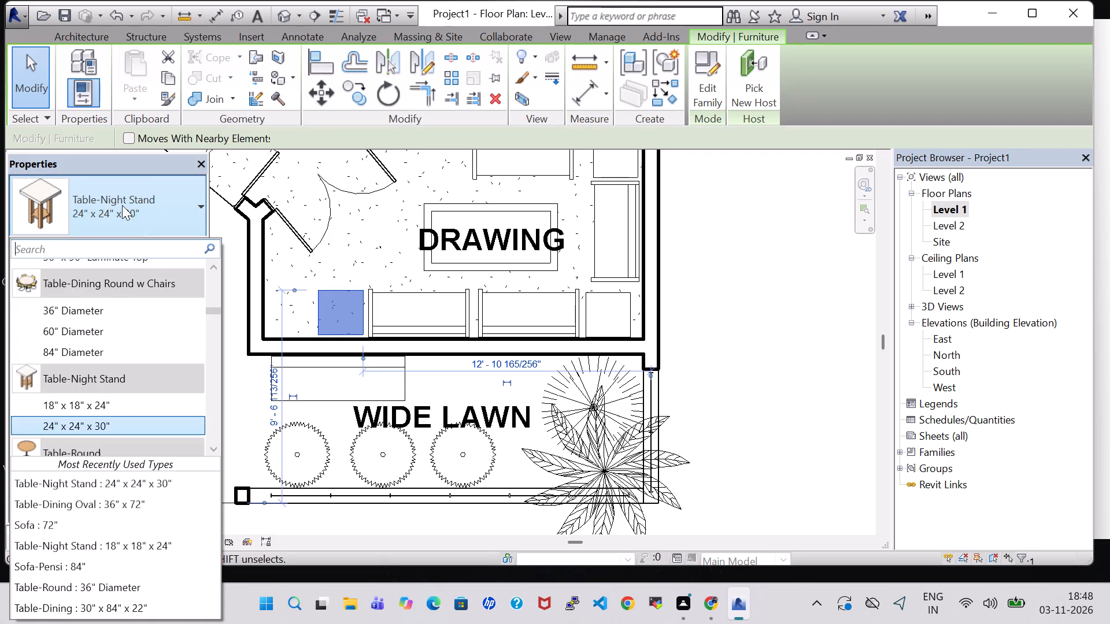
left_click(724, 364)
Nudge the drawing room's 36" x 72" x 18" coffee table slightly east, towards the east sofa.
scroll(749, 254, "down", 1)
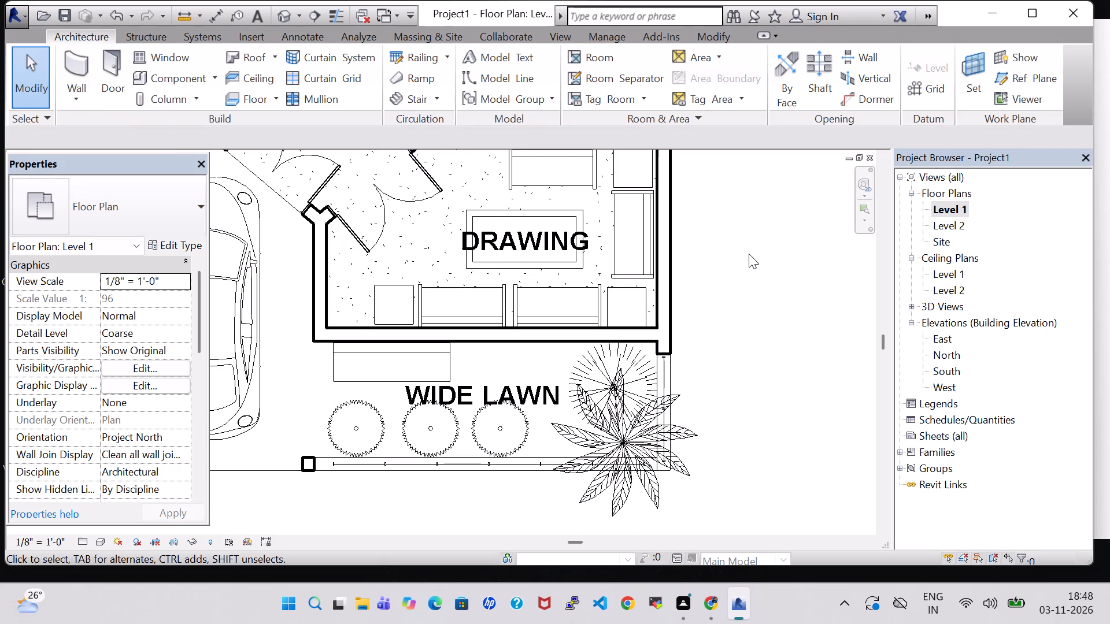
scroll(749, 254, "down", 1)
middle_click_drag(756, 240, 735, 274)
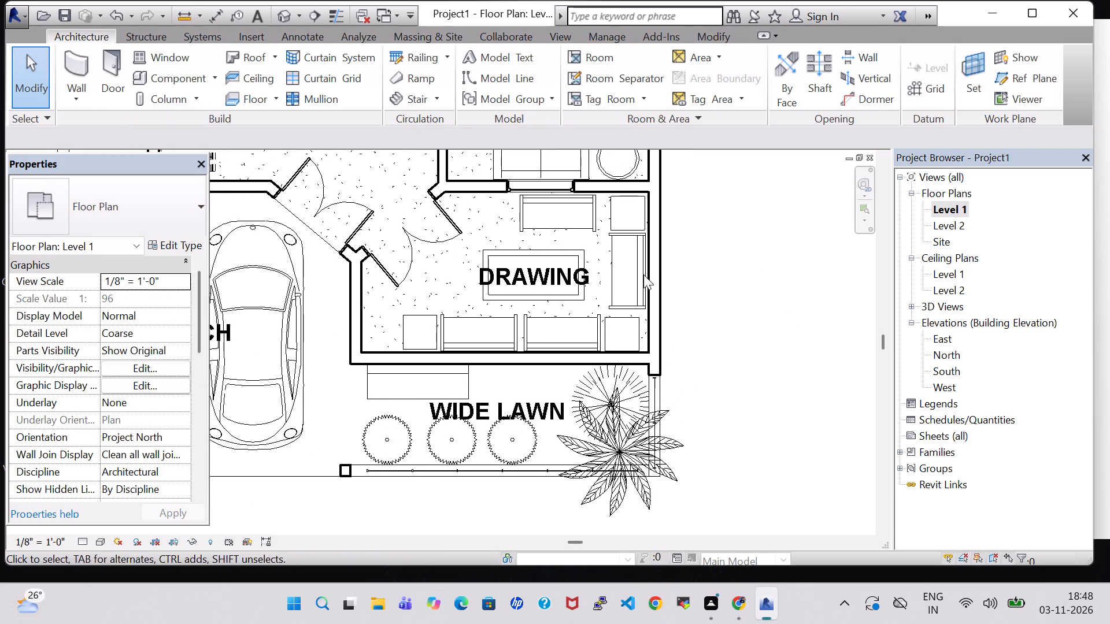
left_click(560, 250)
key("Right")
key("Right")
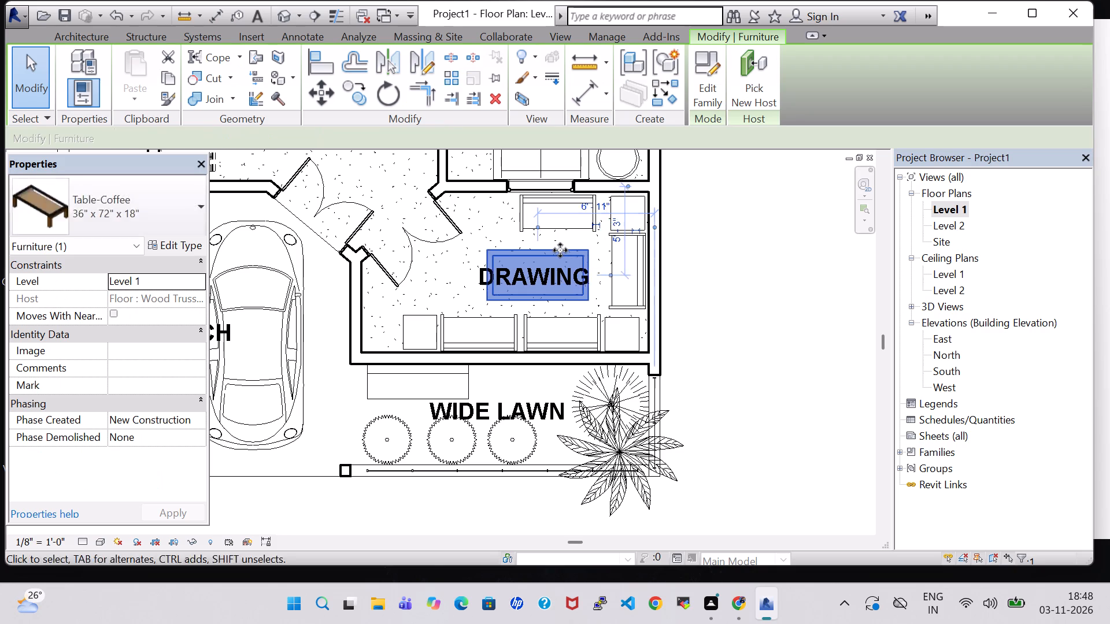
key("Right")
Nudge the DRAWING room tag east to centre it over the coffee table.
left_click(482, 288)
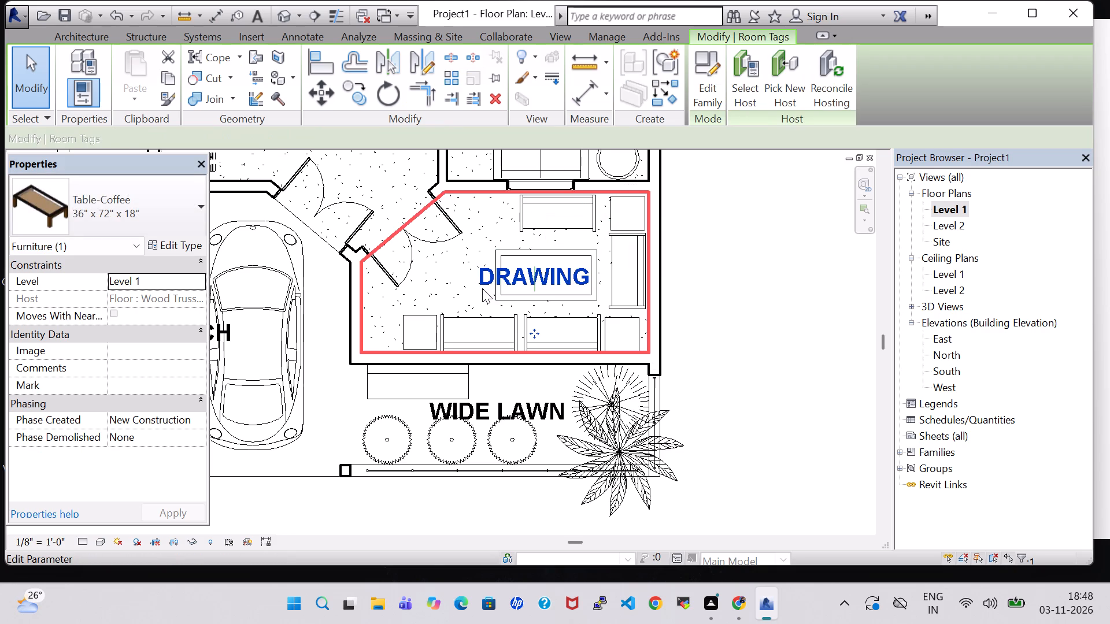
key("Right")
key("Right")
key("Right")
left_click(756, 287)
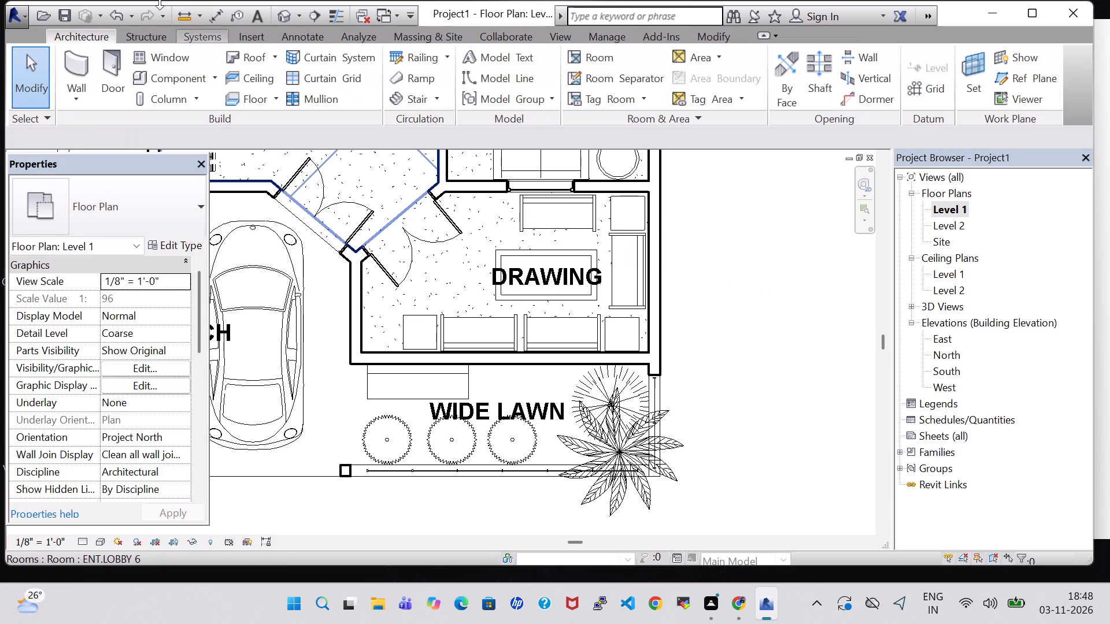
Examine the drawing room's furniture arrangement and the adjoining lobby, dining room and lounge in the 3D view.
left_click(287, 13)
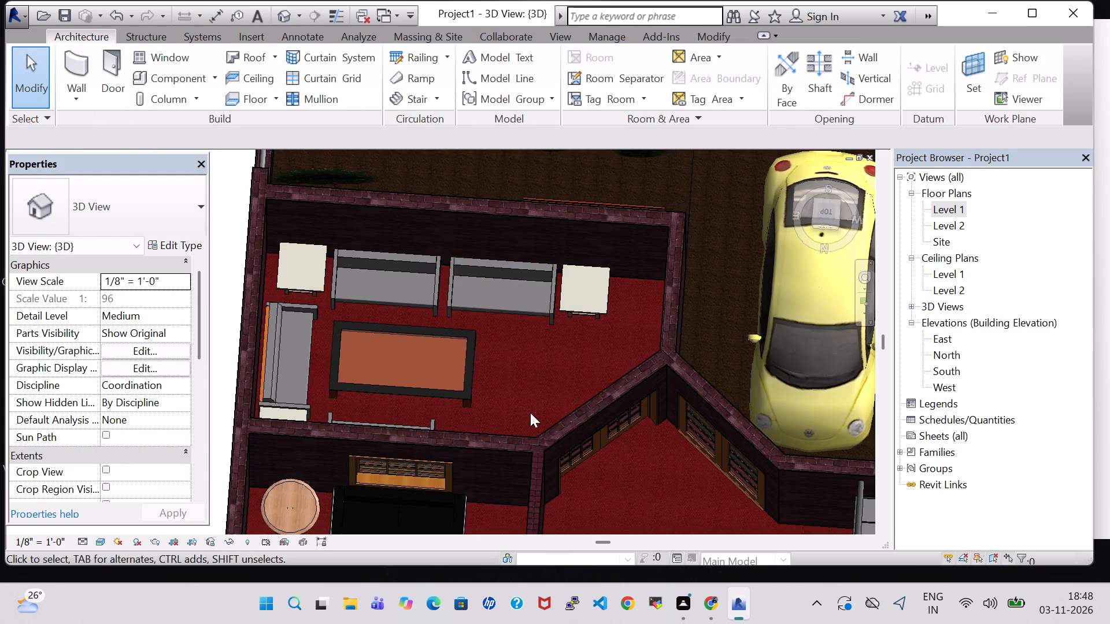
scroll(541, 399, "down", 1)
middle_click_drag(545, 388, 541, 306, "shift")
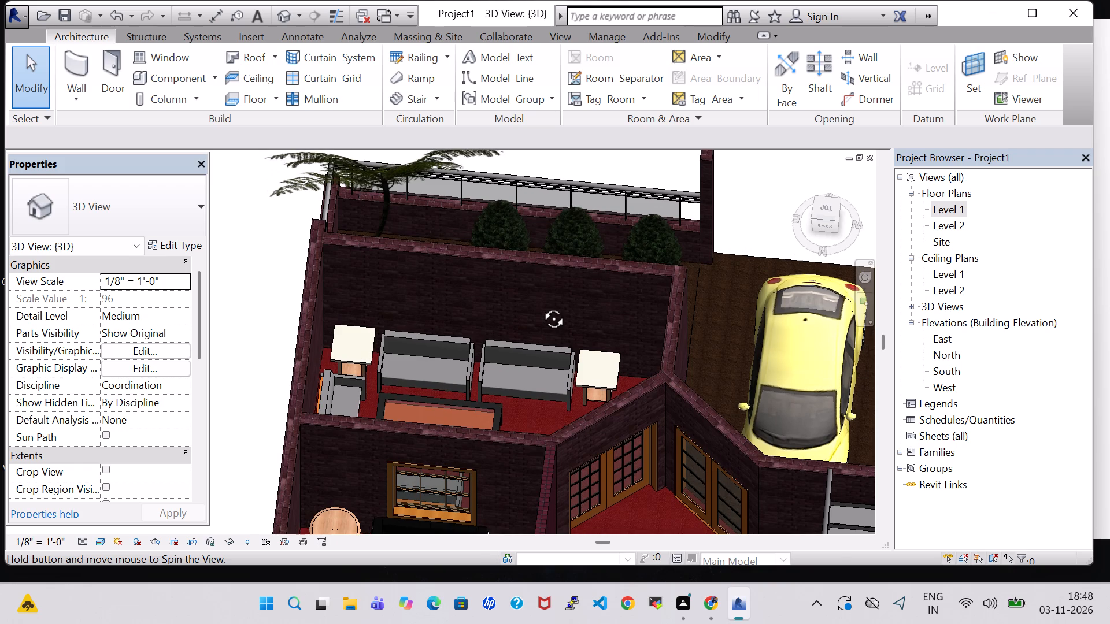
middle_click_drag(541, 306, 534, 367, "shift")
middle_click_drag(549, 376, 457, 291)
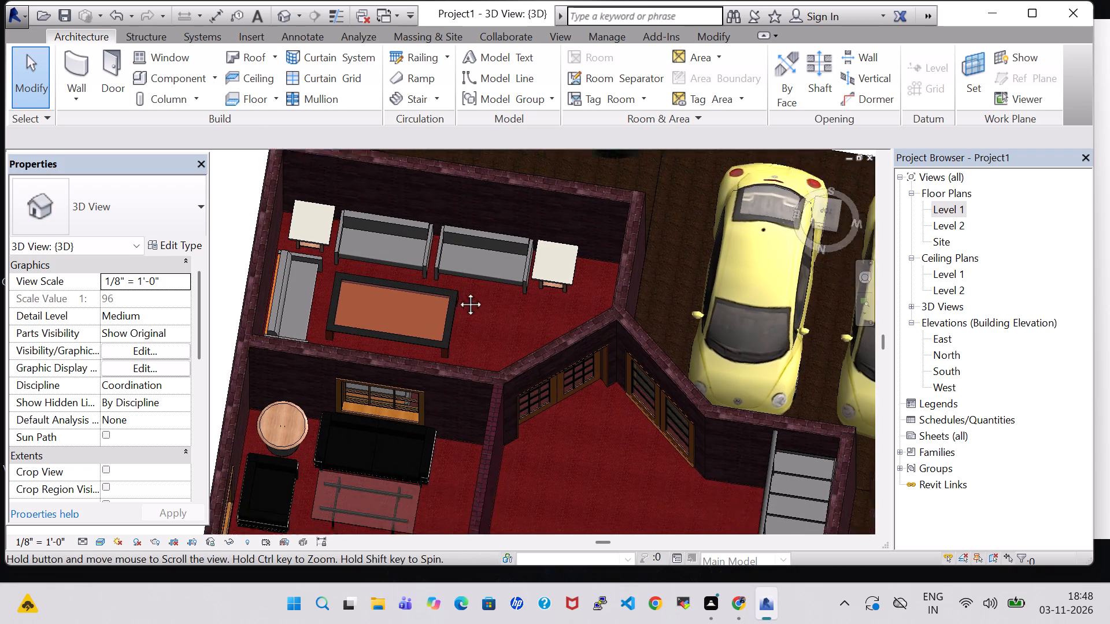
middle_click_drag(457, 291, 454, 287)
middle_click_drag(552, 412, 442, 280)
scroll(465, 299, "down", 3)
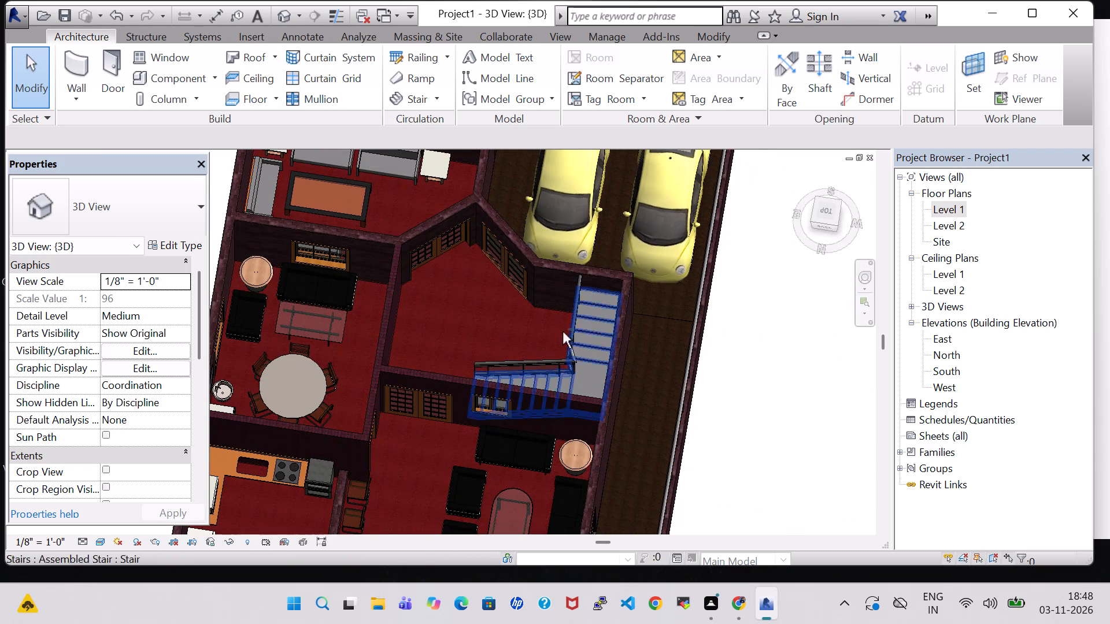
middle_click_drag(553, 326, 546, 292, "shift")
middle_click_drag(499, 320, 511, 277)
middle_click_drag(471, 341, 468, 338)
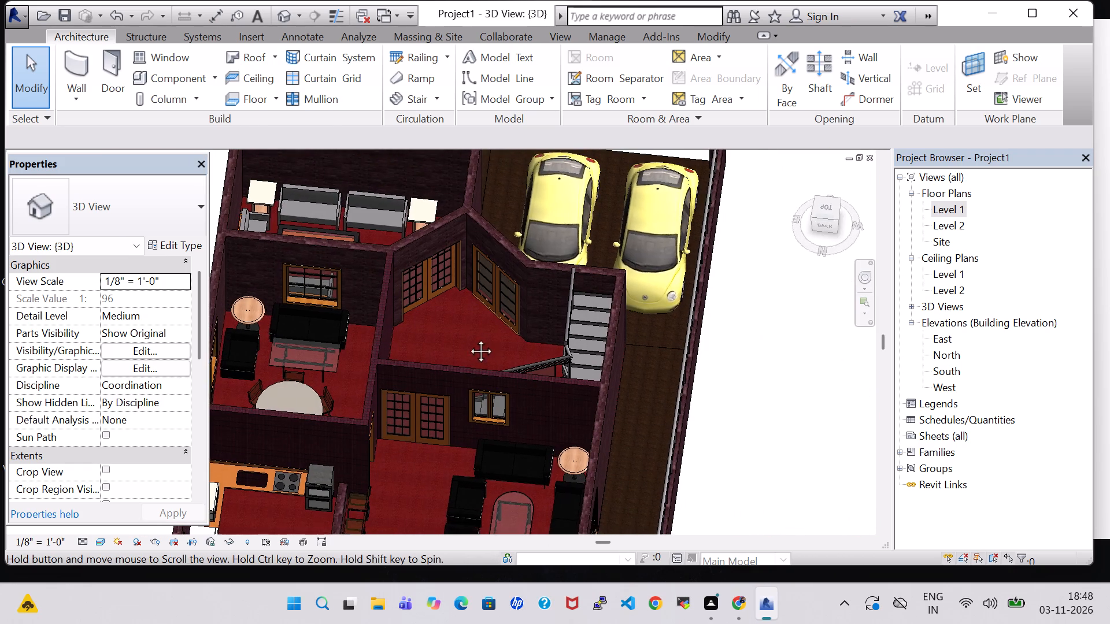
middle_click_drag(468, 338, 469, 237)
middle_click_drag(731, 369, 748, 370, "shift")
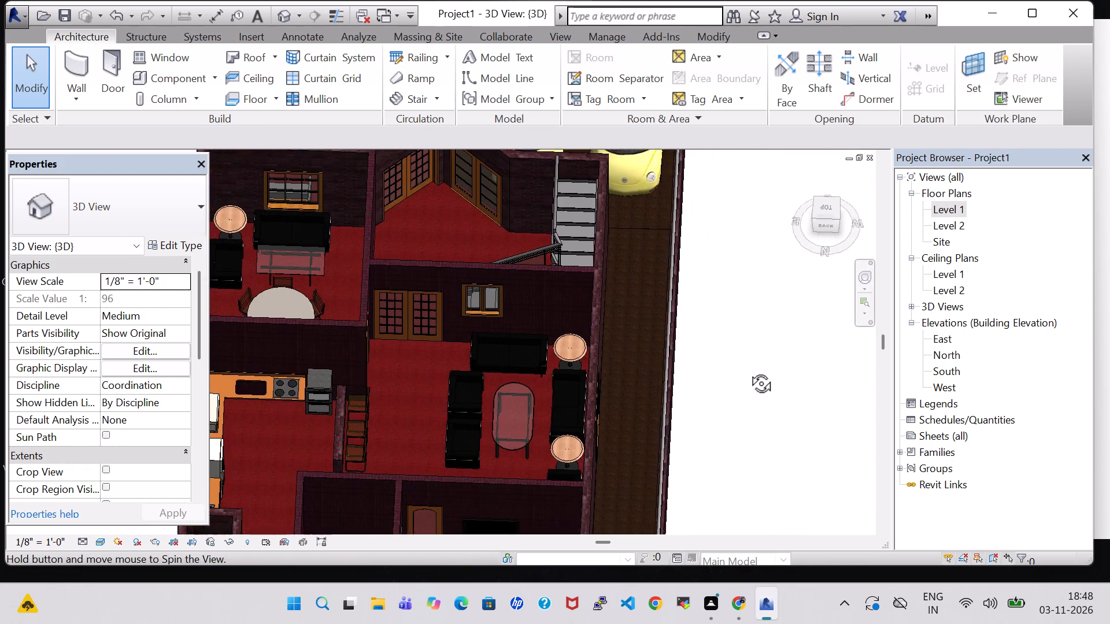
middle_click_drag(748, 370, 800, 310, "shift")
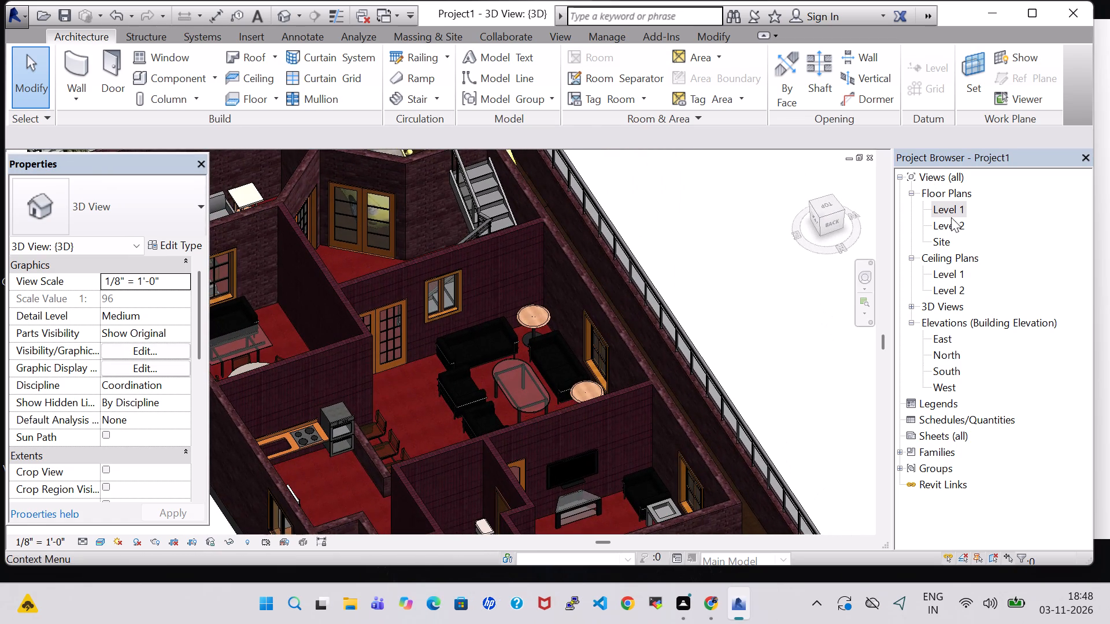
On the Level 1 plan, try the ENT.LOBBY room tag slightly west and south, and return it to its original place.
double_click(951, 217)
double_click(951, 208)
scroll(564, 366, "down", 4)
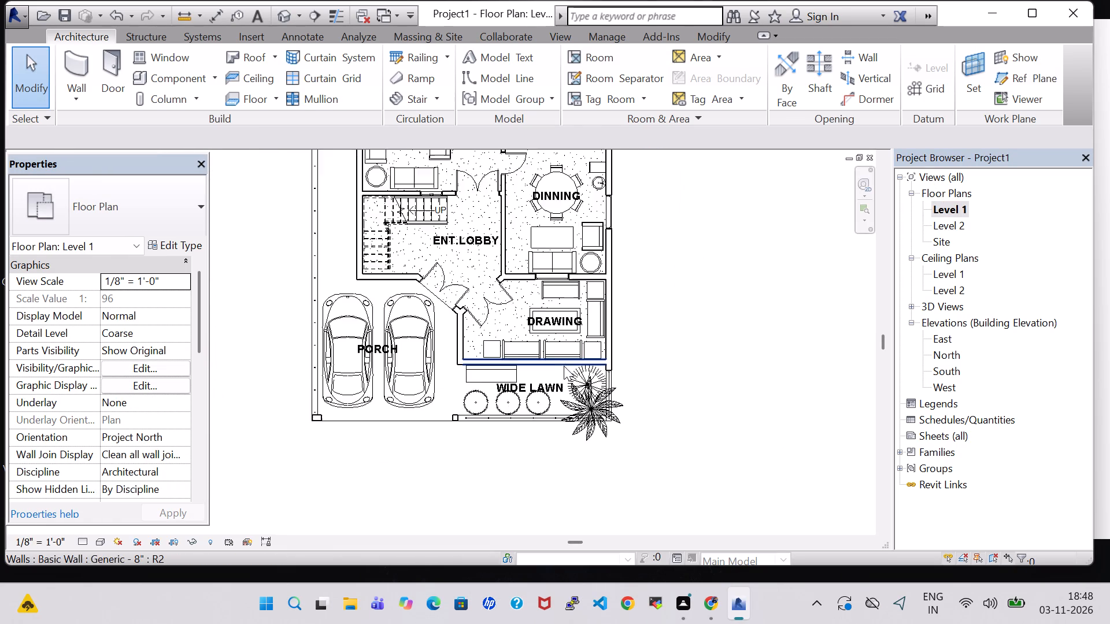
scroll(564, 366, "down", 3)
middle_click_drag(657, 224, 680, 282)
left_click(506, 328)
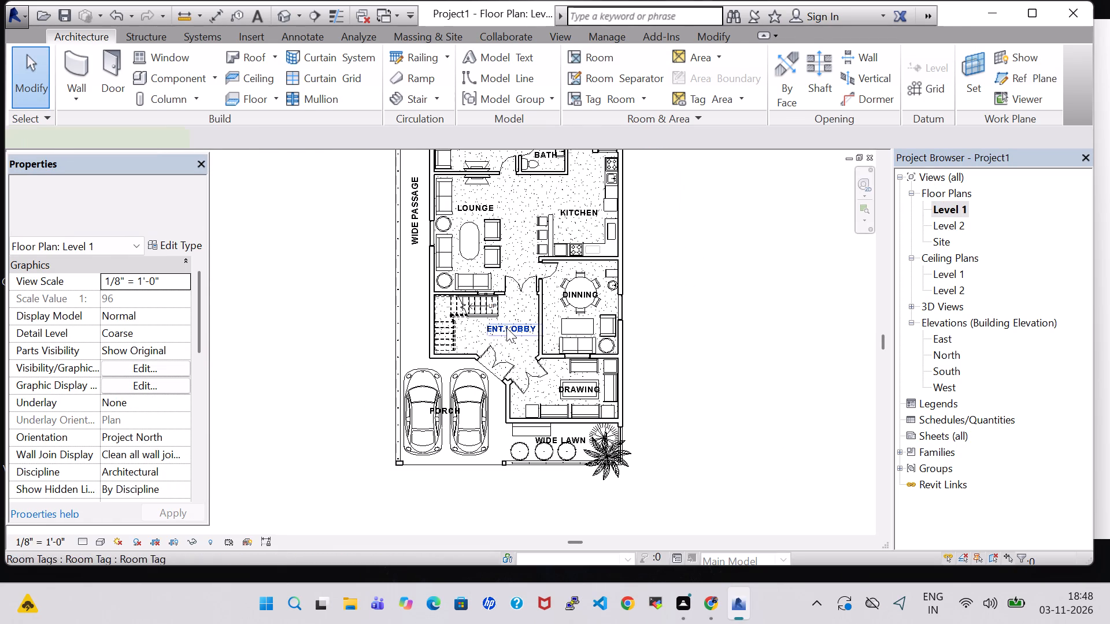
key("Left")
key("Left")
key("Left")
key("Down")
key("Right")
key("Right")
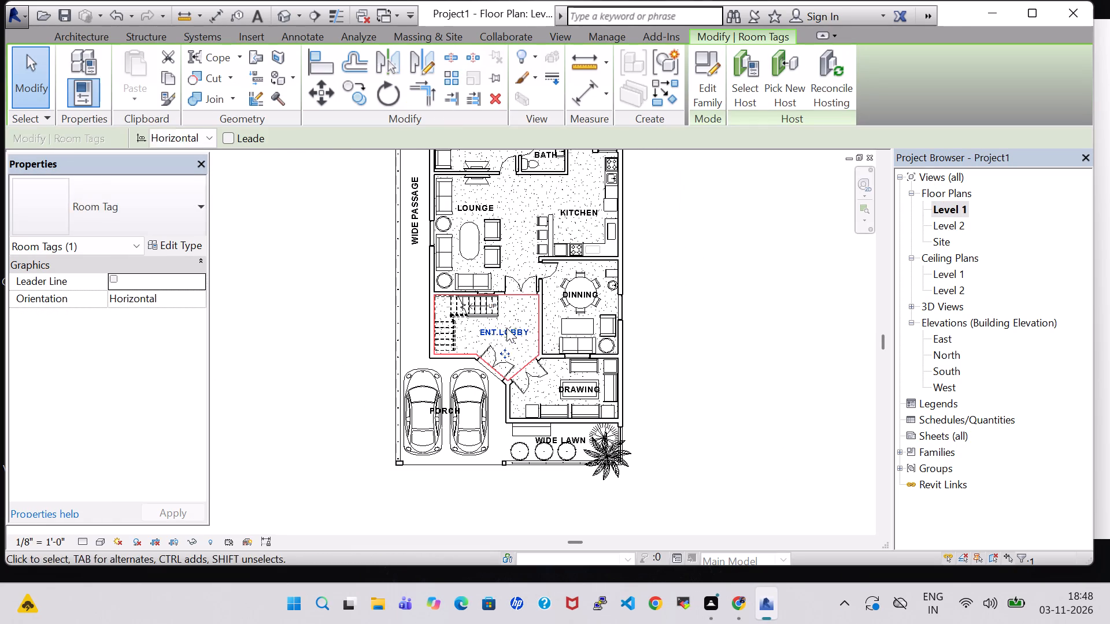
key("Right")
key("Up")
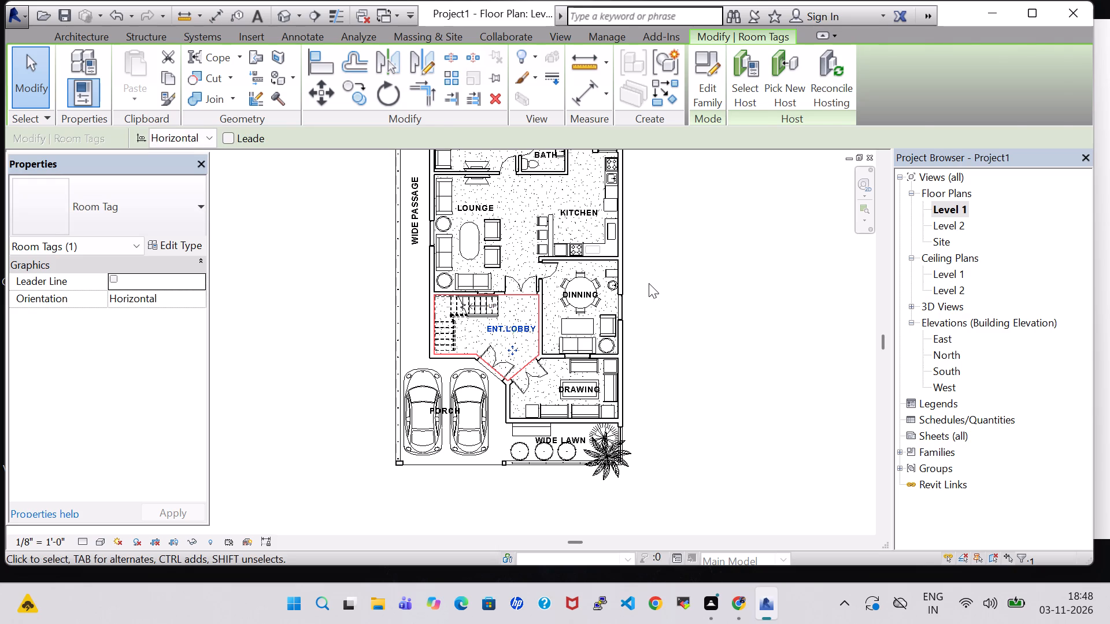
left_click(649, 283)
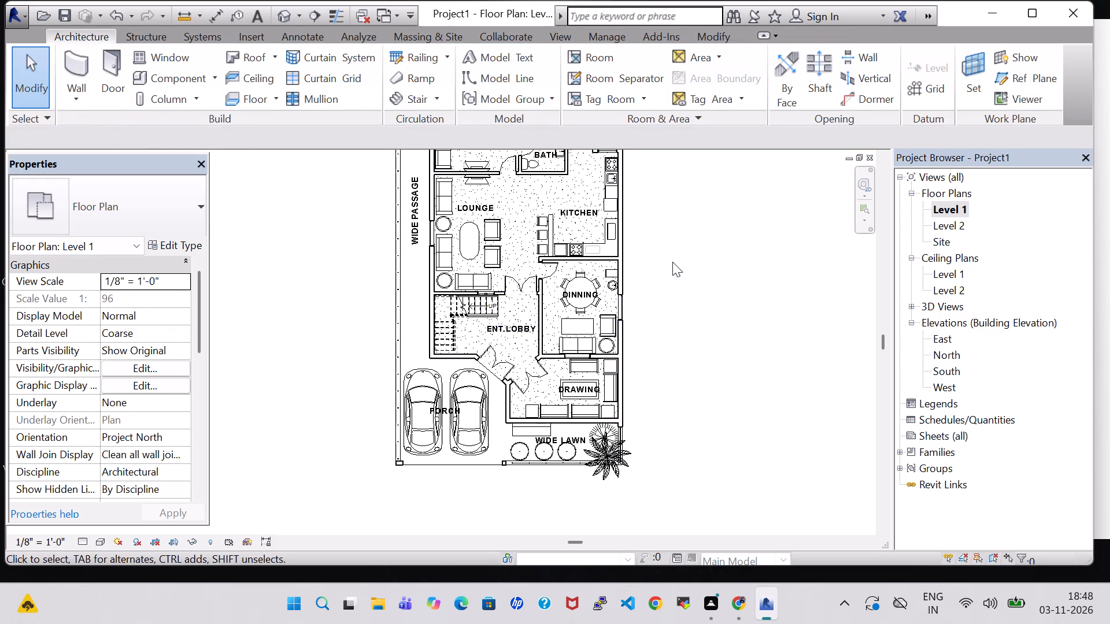
Review the whole furnished layout in the Level 1 plan and the 3D view, and return to the Level 1 plan.
middle_click_drag(672, 262, 675, 294)
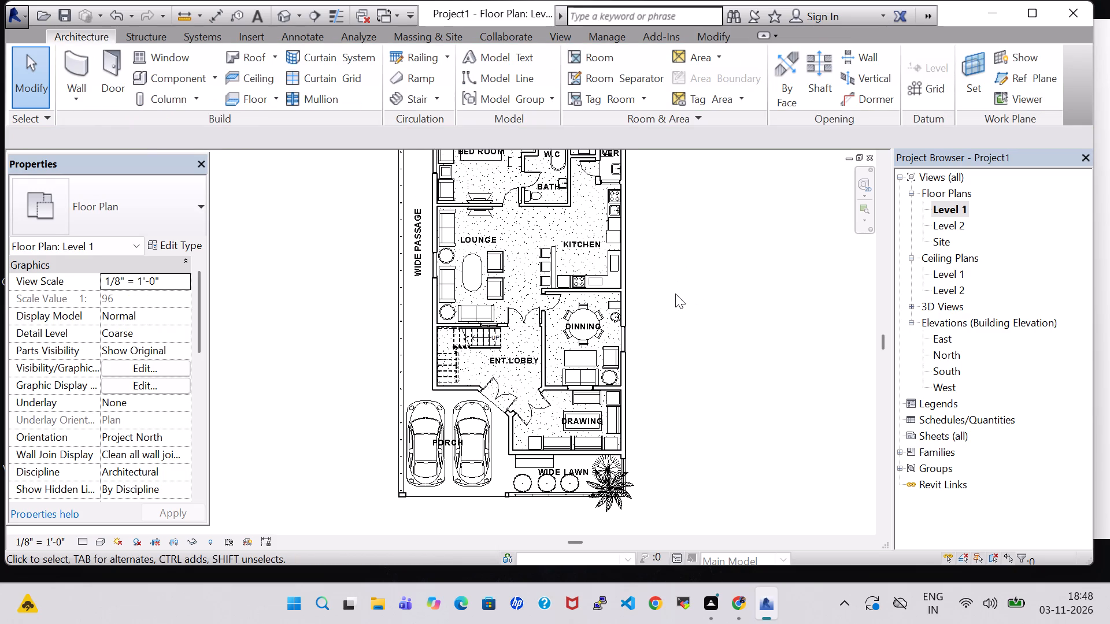
middle_click_drag(700, 283, 677, 317)
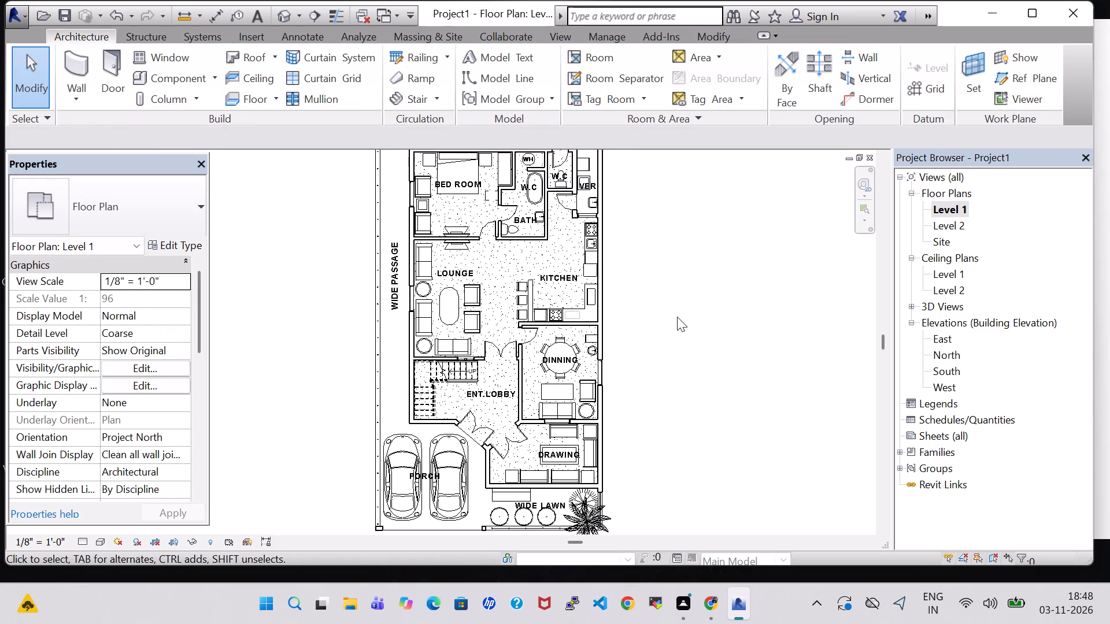
middle_click_drag(677, 317, 674, 329)
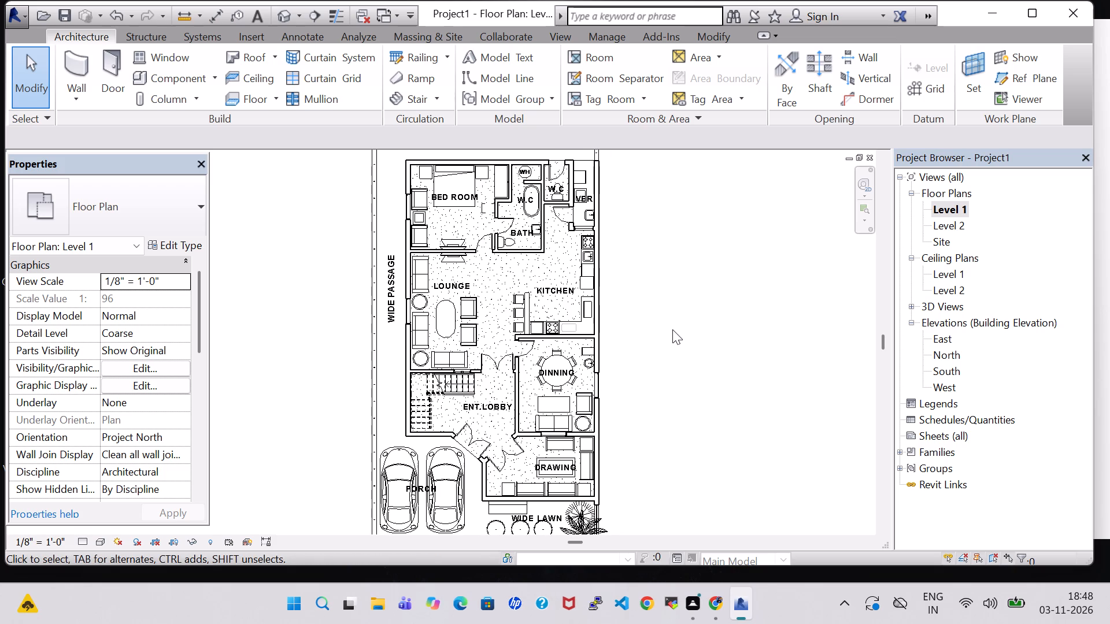
middle_click_drag(672, 329, 652, 282)
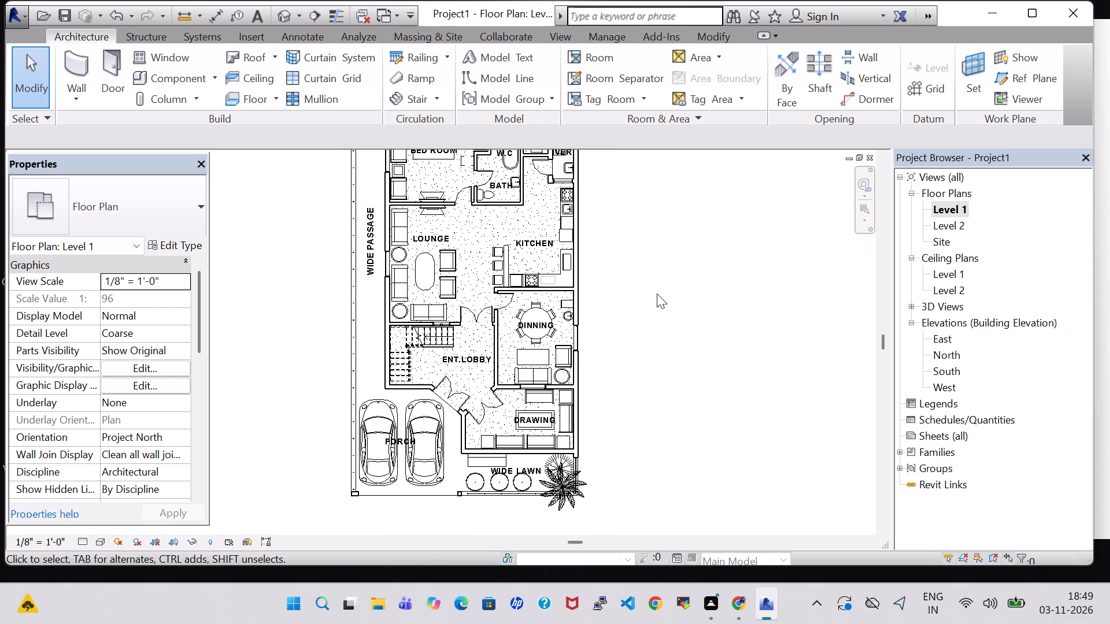
left_click(664, 342)
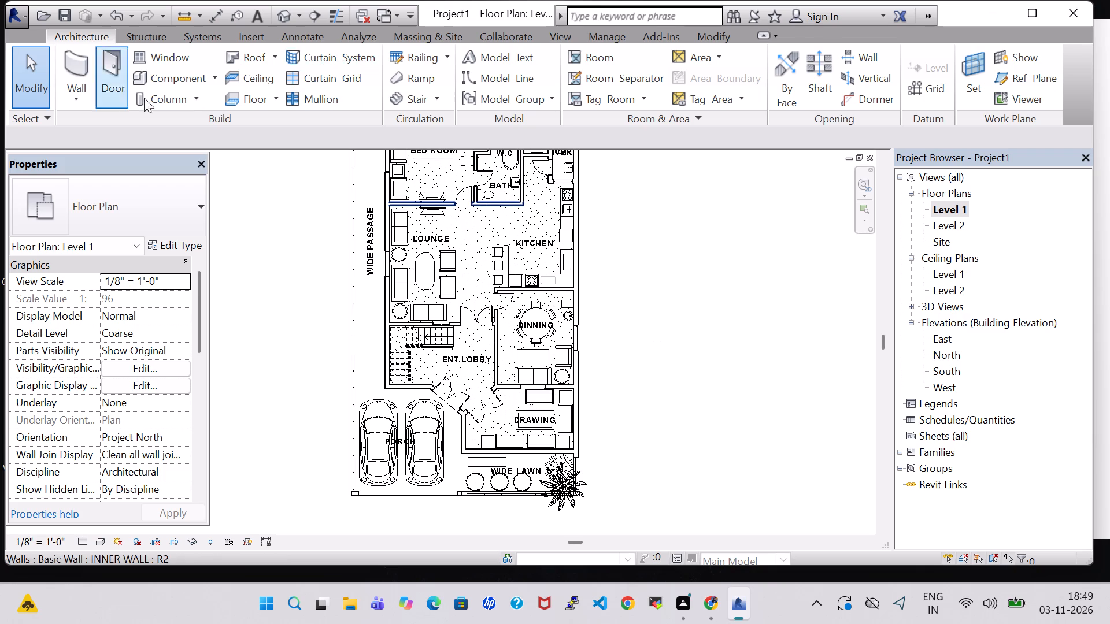
left_click(288, 14)
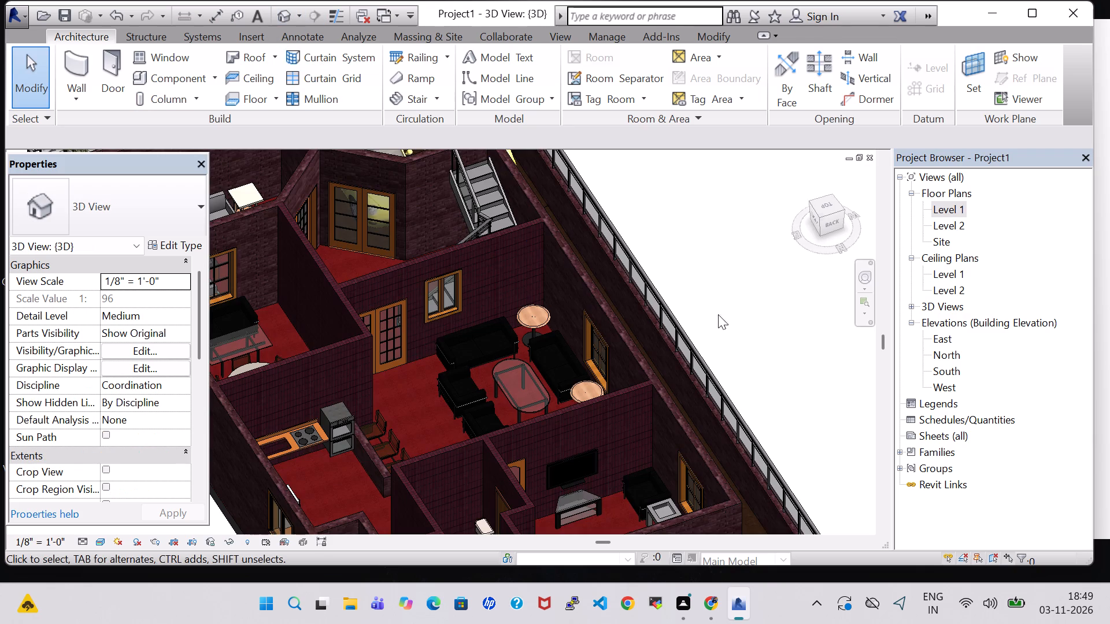
scroll(732, 260, "down", 4)
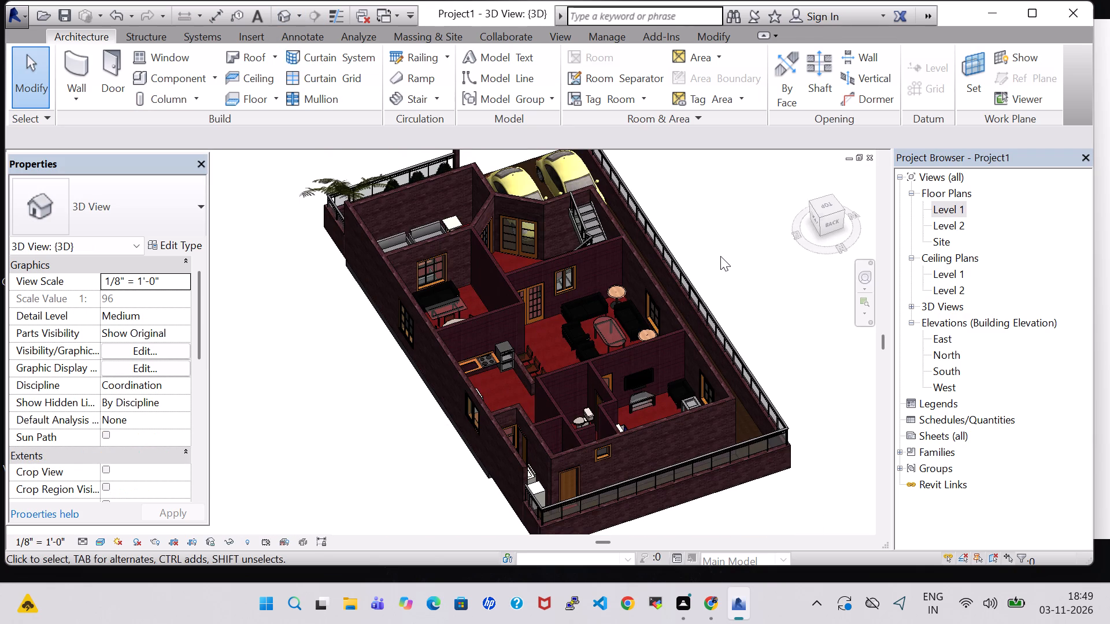
middle_click_drag(720, 256, 661, 321)
middle_click_drag(742, 280, 732, 354)
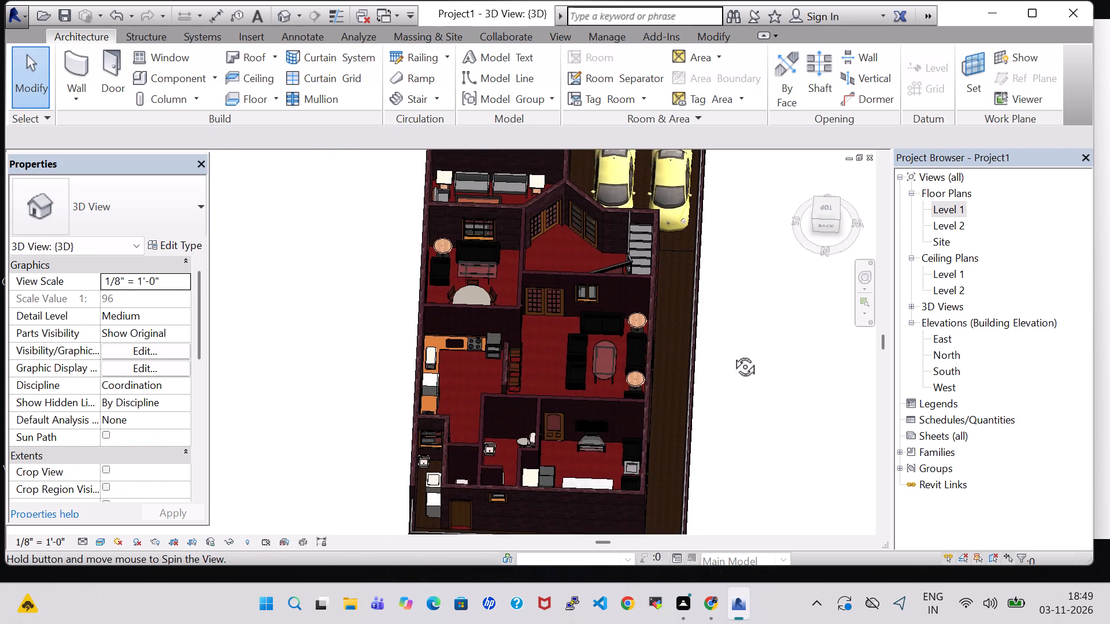
middle_click_drag(732, 354, 745, 363)
double_click(942, 206)
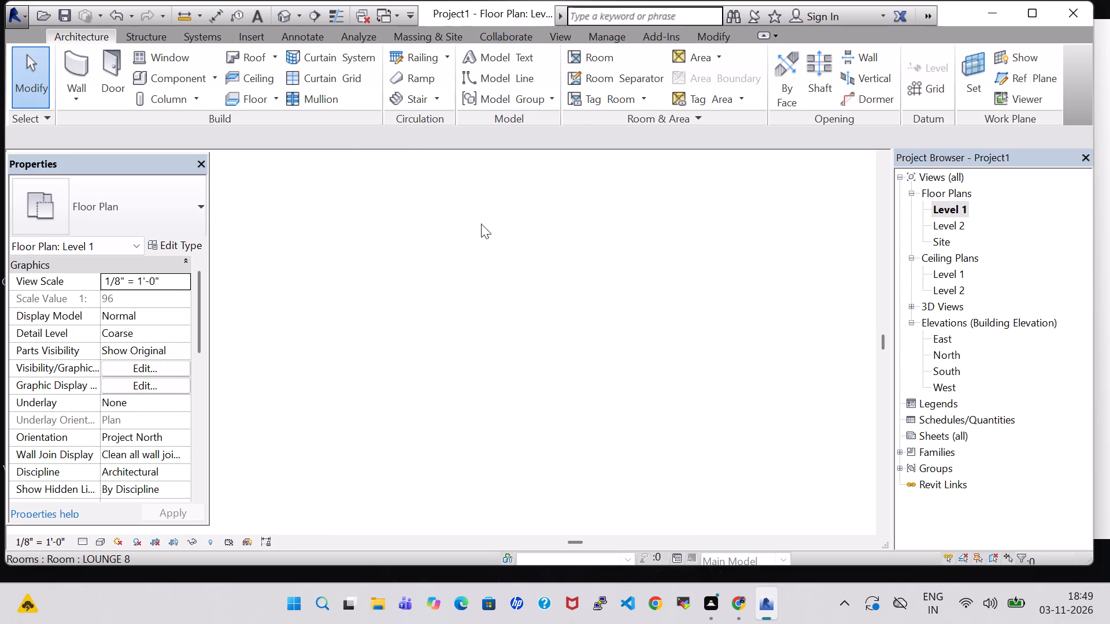
Load the RPC Plant - Tropical family from the Planting folder of the US Imperial library for component placement.
left_click(158, 75)
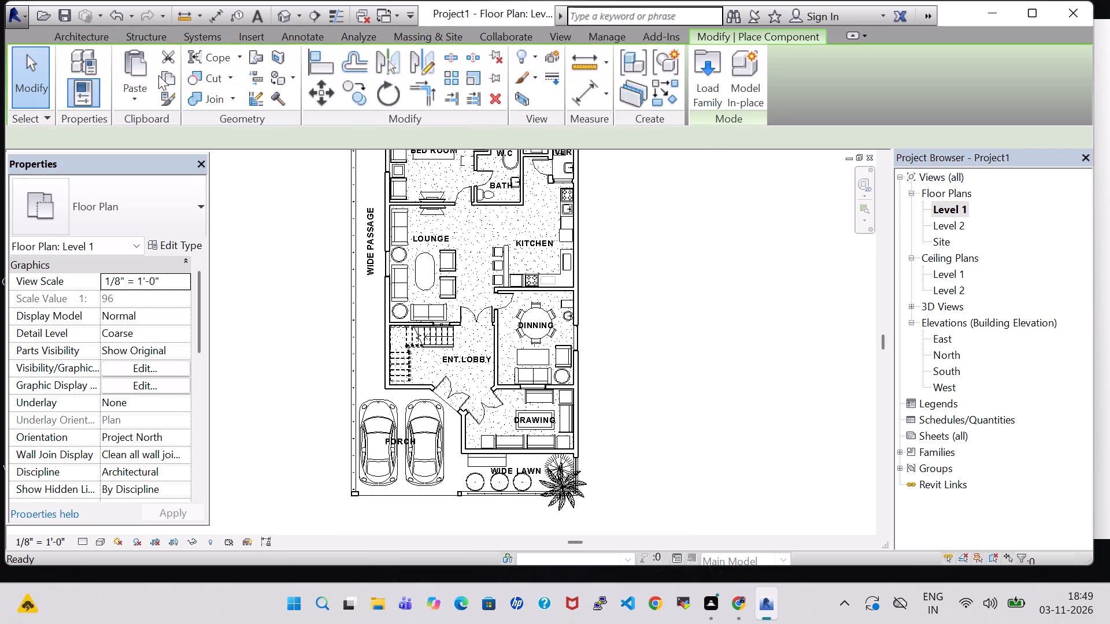
left_click(705, 96)
scroll(554, 286, "down", 2)
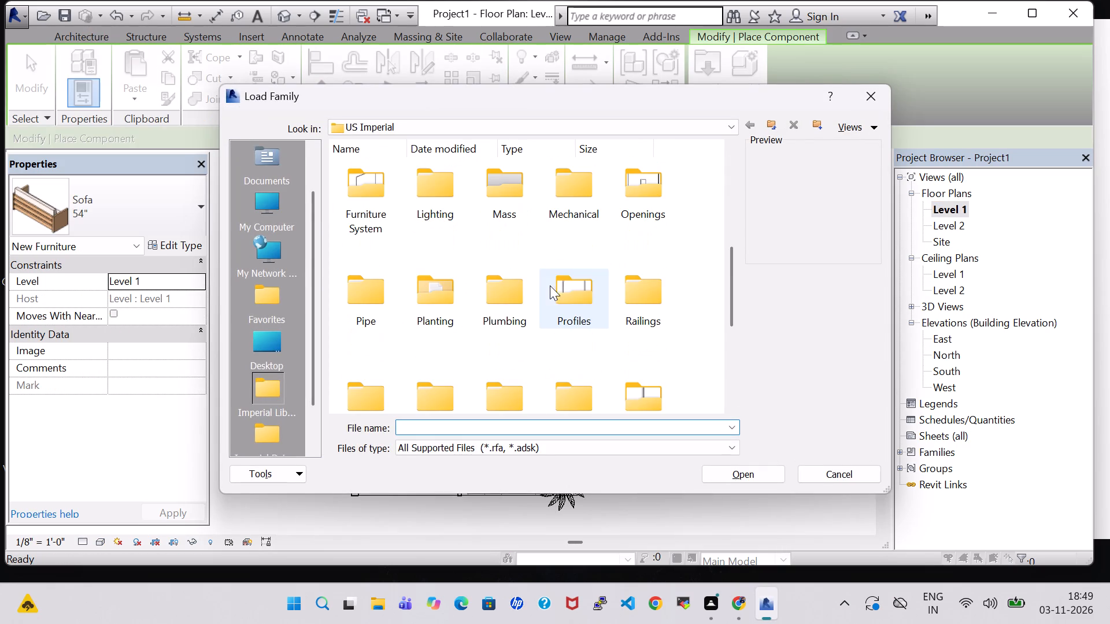
double_click(453, 285)
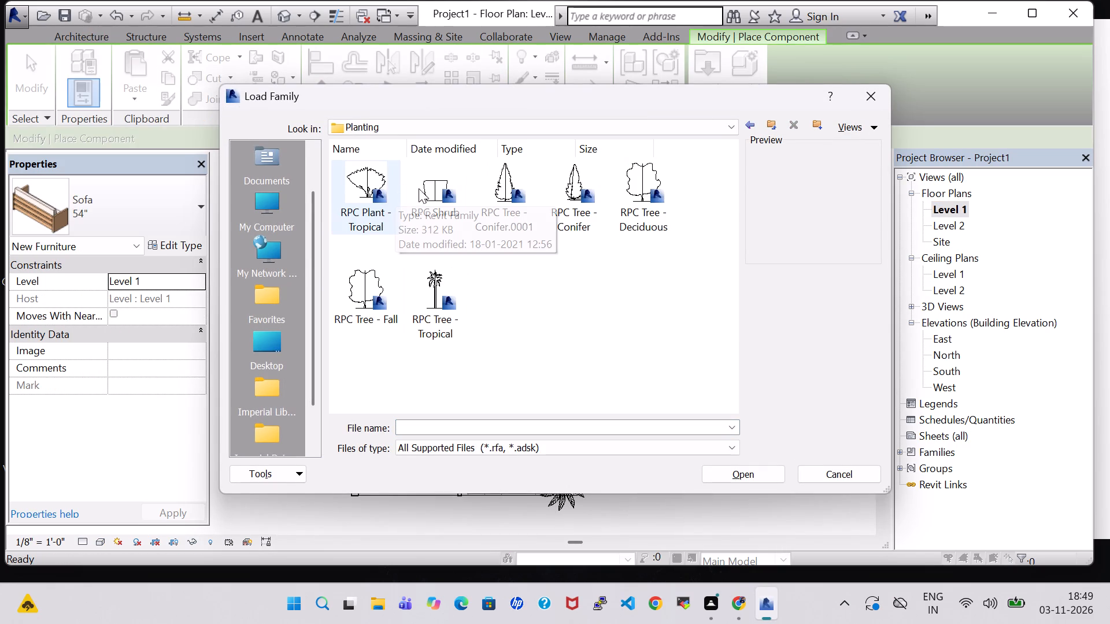
left_click(367, 192)
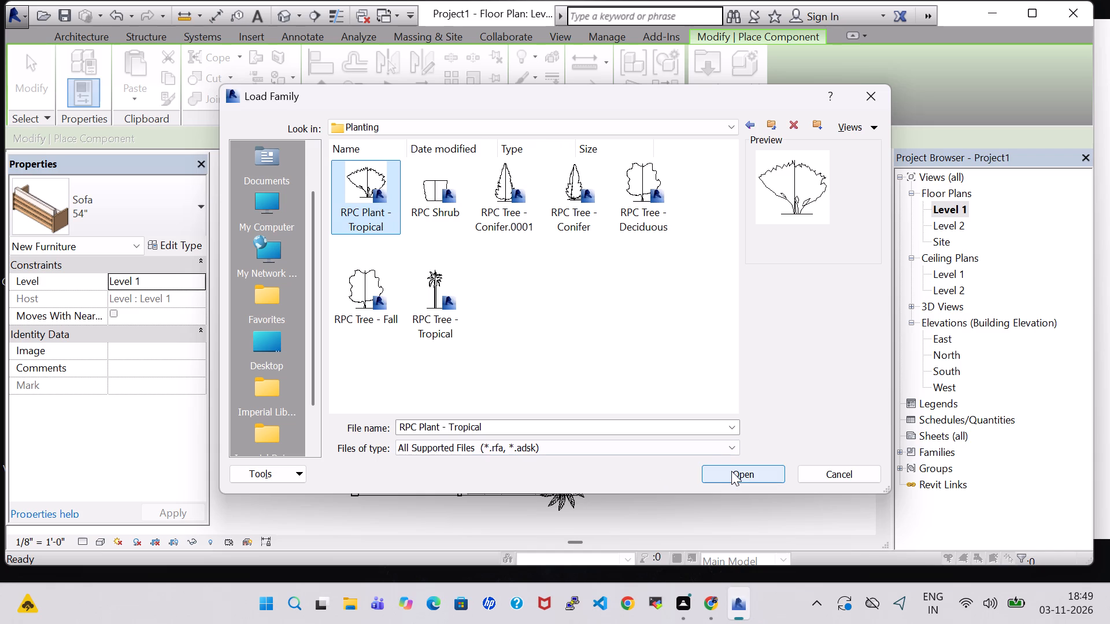
left_click(731, 471)
Place Agave - 1.5' plants on the drawing room's three night stands: west end of the south sofas, southeast corner and northeast corner.
scroll(372, 306, "up", 4)
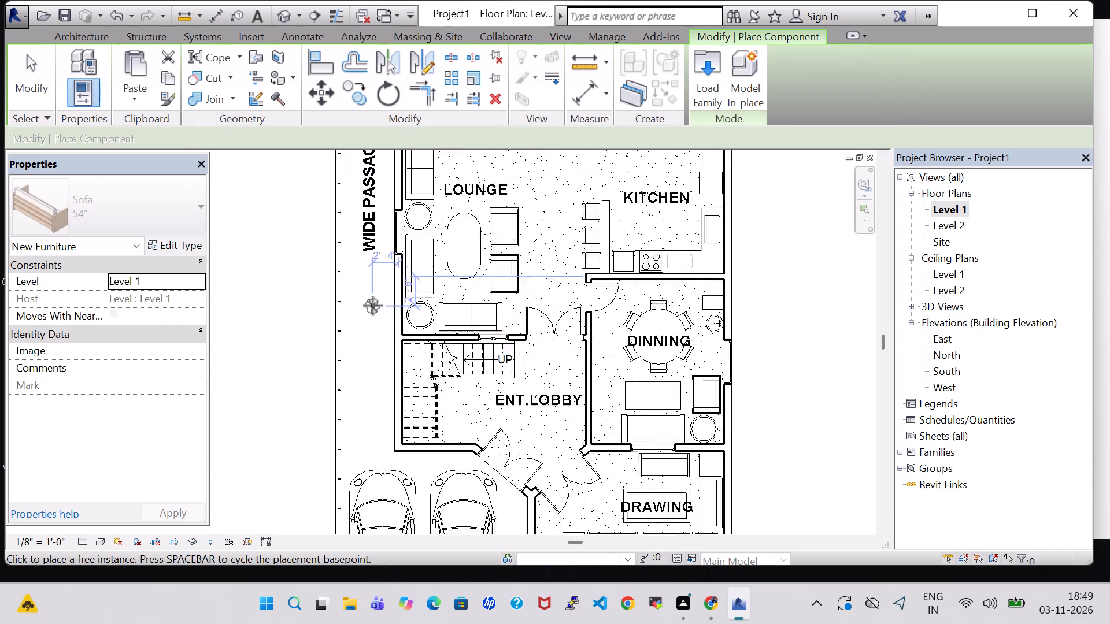
scroll(373, 306, "up", 6)
middle_click_drag(727, 416, 504, 344)
scroll(504, 344, "down", 3)
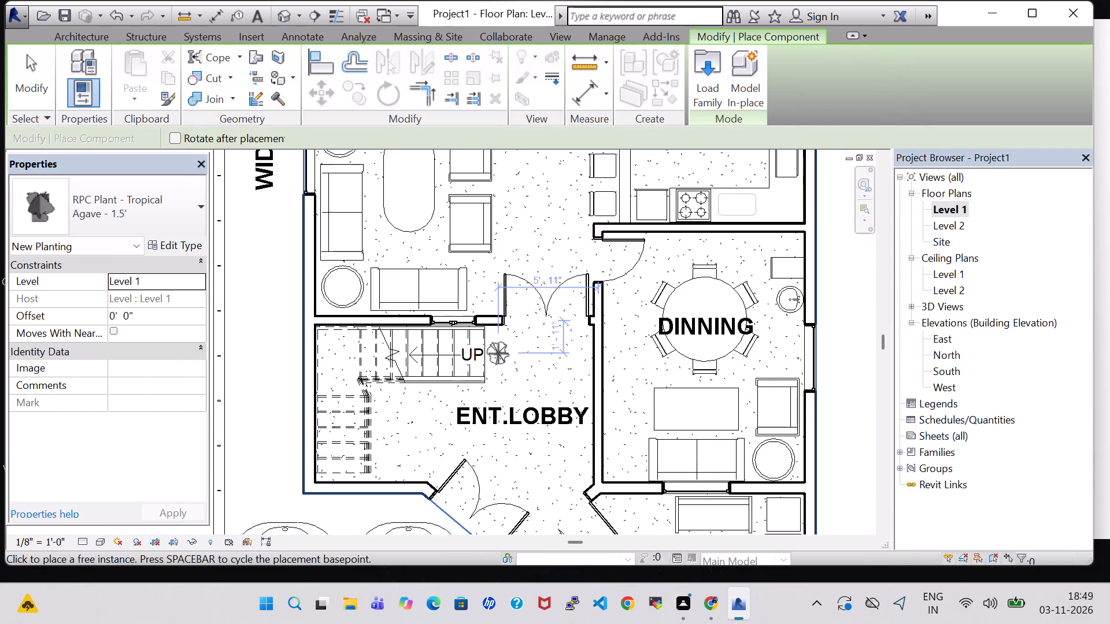
middle_click_drag(499, 355, 433, 253)
scroll(484, 394, "up", 3)
middle_click_drag(484, 393, 468, 294)
middle_click_drag(520, 417, 498, 248)
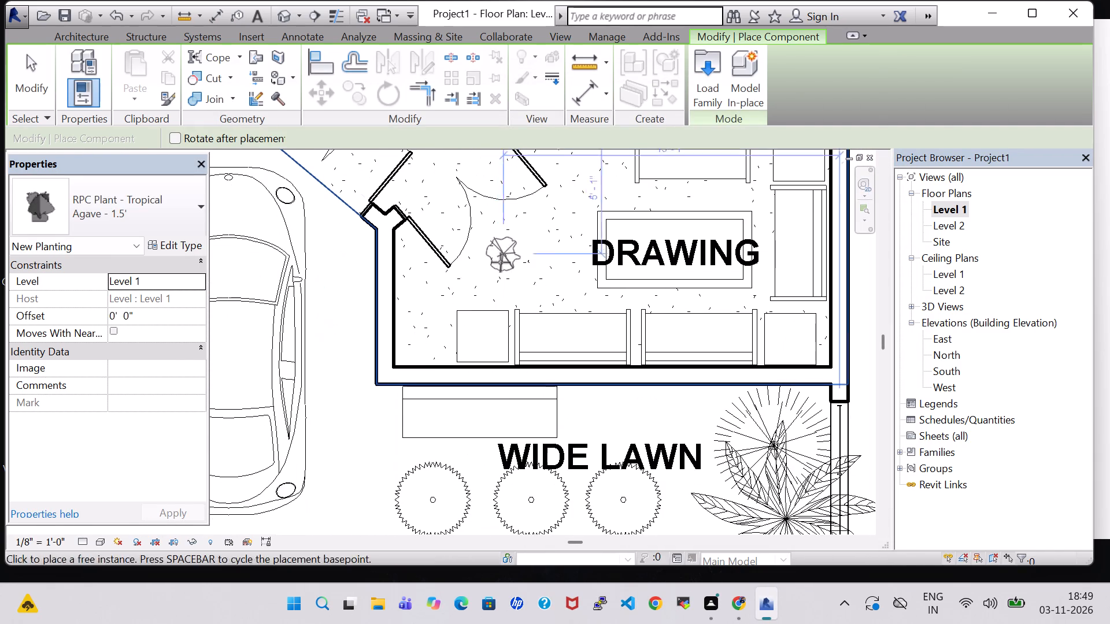
left_click(481, 336)
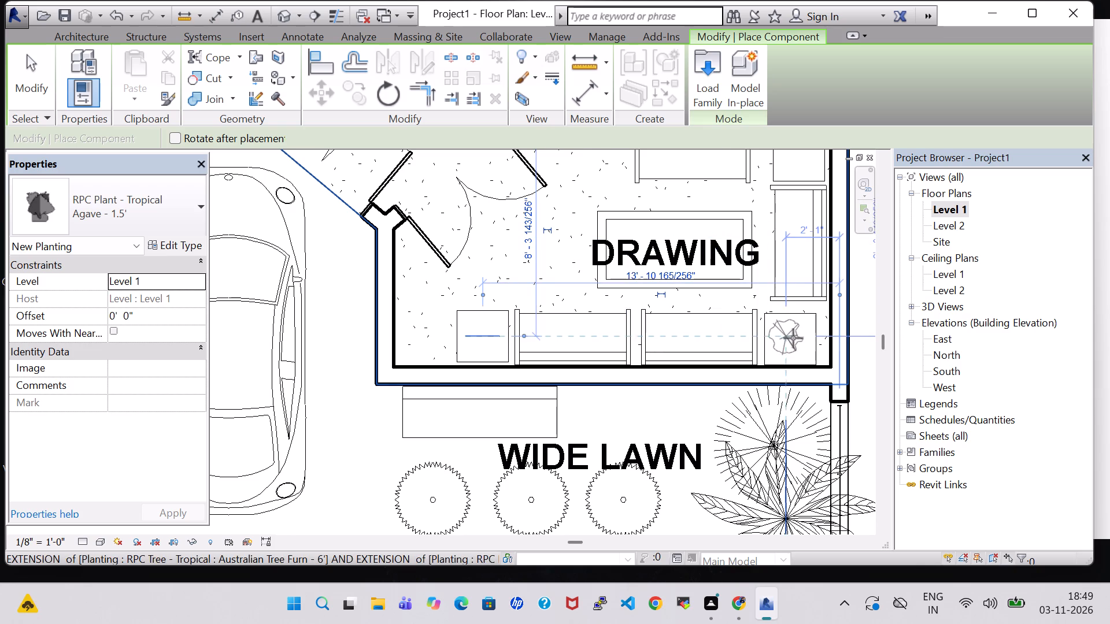
left_click(795, 338)
middle_click_drag(727, 314, 633, 432)
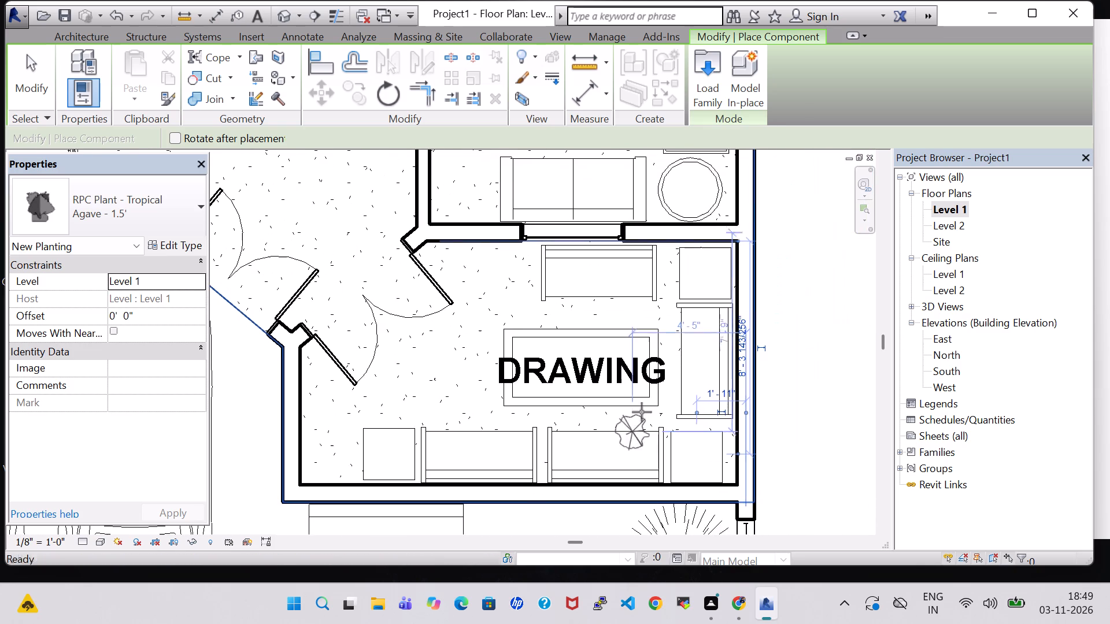
left_click(707, 274)
Place an Agave - 1.5' plant on the night stand east of the bed in the bedroom and end component placement.
scroll(507, 390, "down", 4)
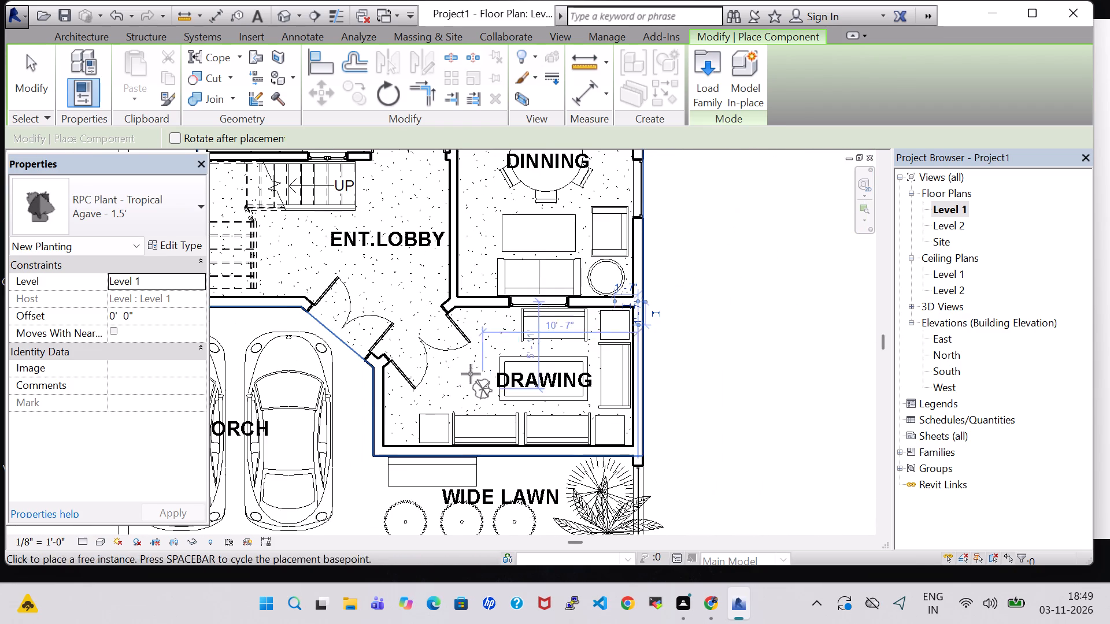
middle_click_drag(465, 367, 535, 528)
scroll(545, 462, "down", 3)
middle_click_drag(540, 381, 560, 413)
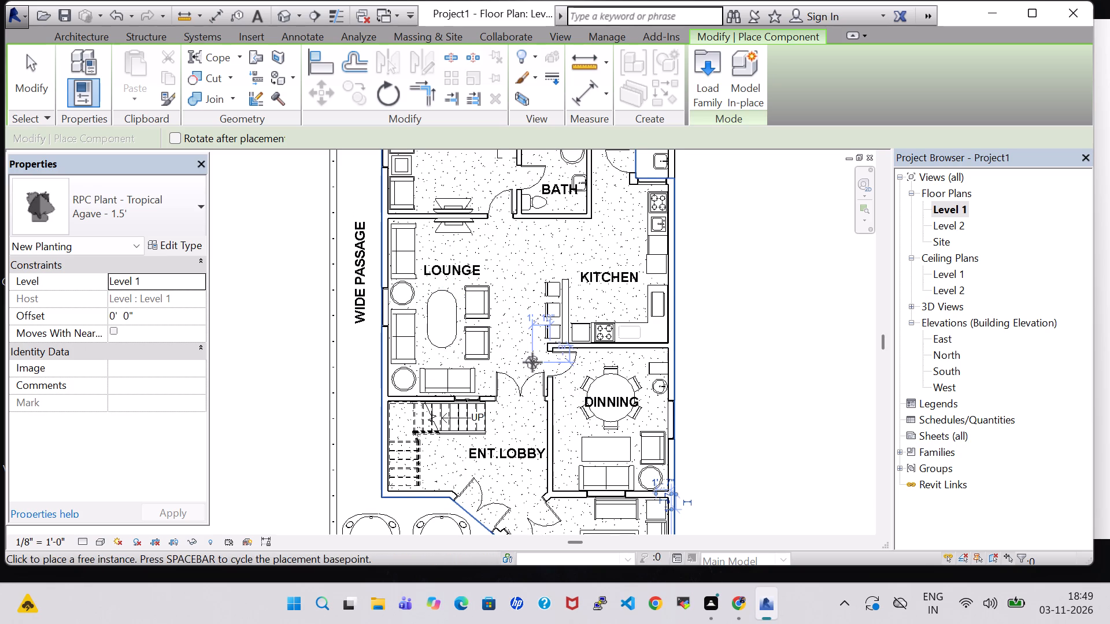
middle_click_drag(532, 362, 517, 387)
middle_click_drag(519, 326, 509, 462)
scroll(465, 317, "up", 6)
middle_click_drag(433, 285, 452, 353)
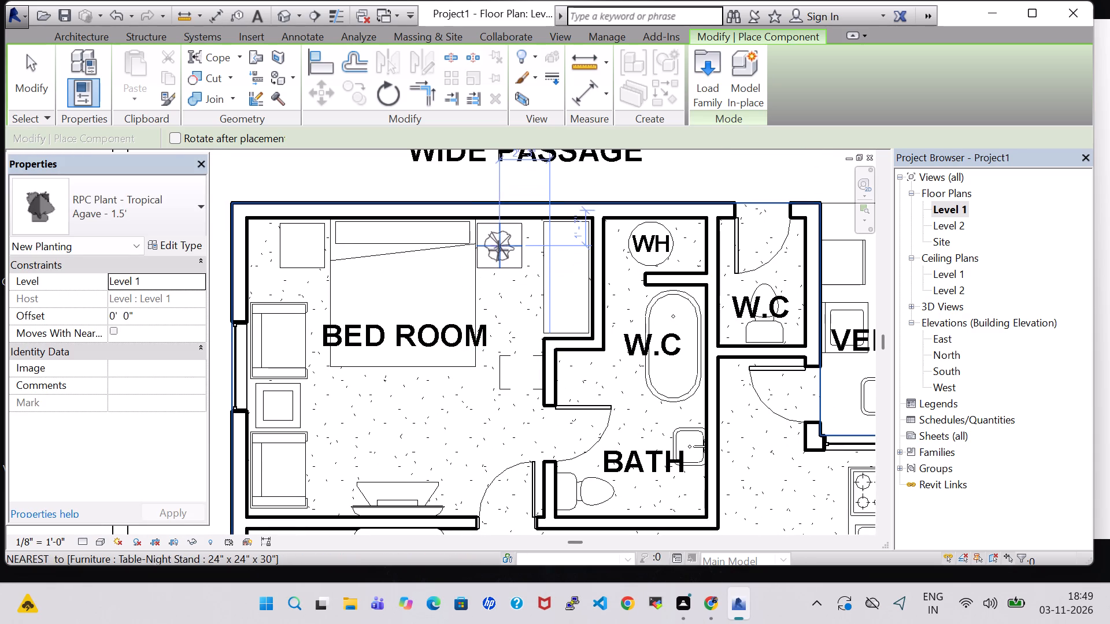
left_click(496, 248)
scroll(464, 371, "down", 1)
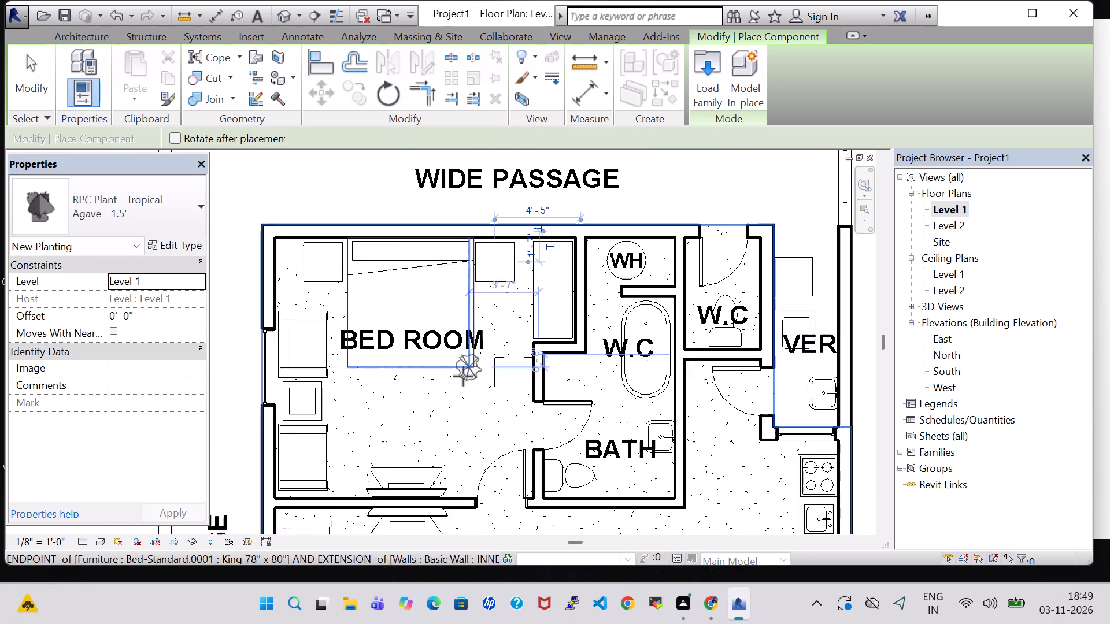
scroll(463, 376, "down", 2)
middle_click_drag(463, 377, 431, 318)
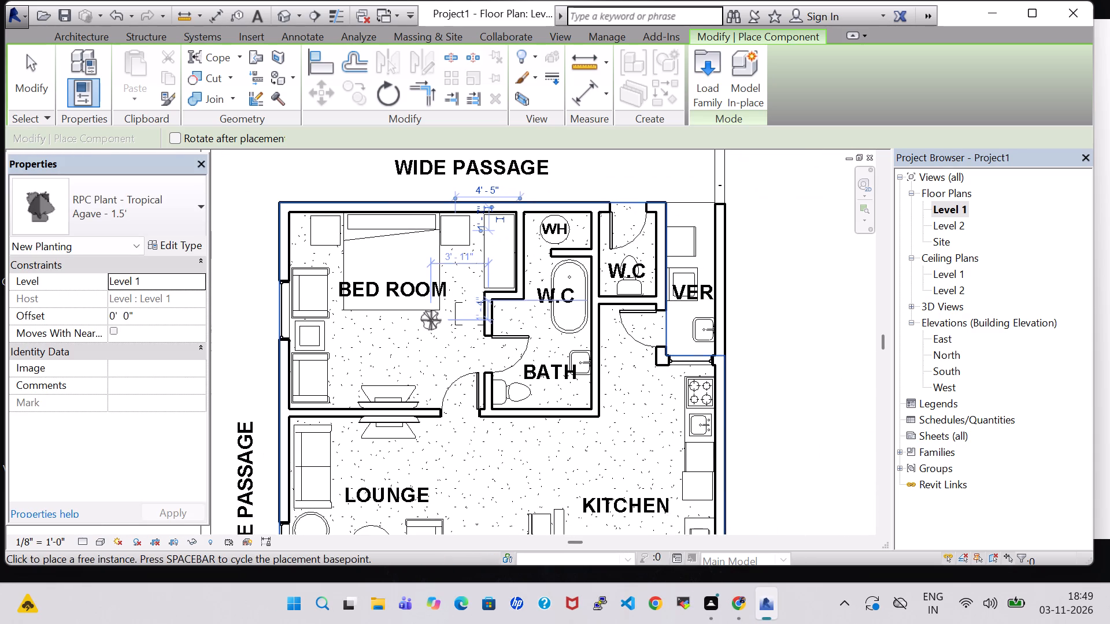
middle_click_drag(413, 358, 407, 342)
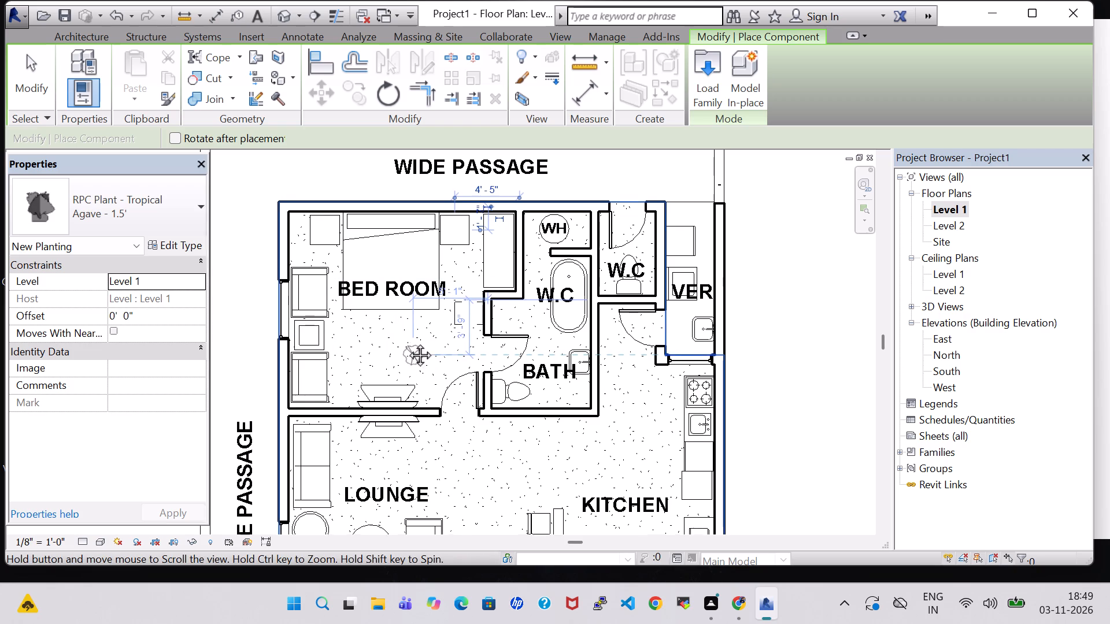
middle_click_drag(407, 342, 404, 297)
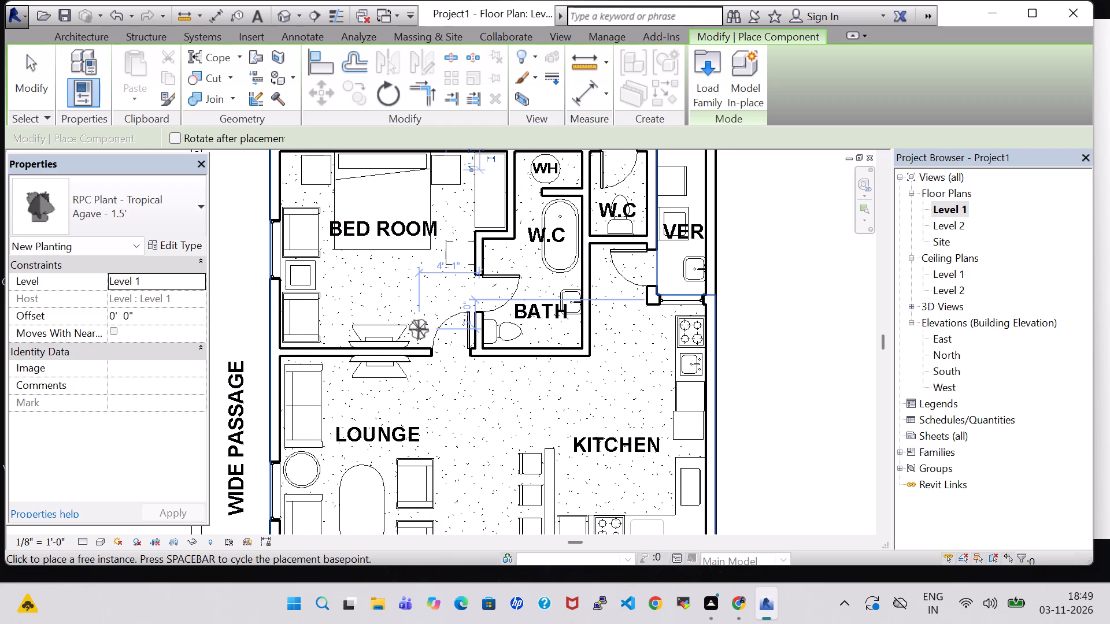
middle_click_drag(446, 389, 453, 248)
key("Escape")
key("Escape")
key("Escape")
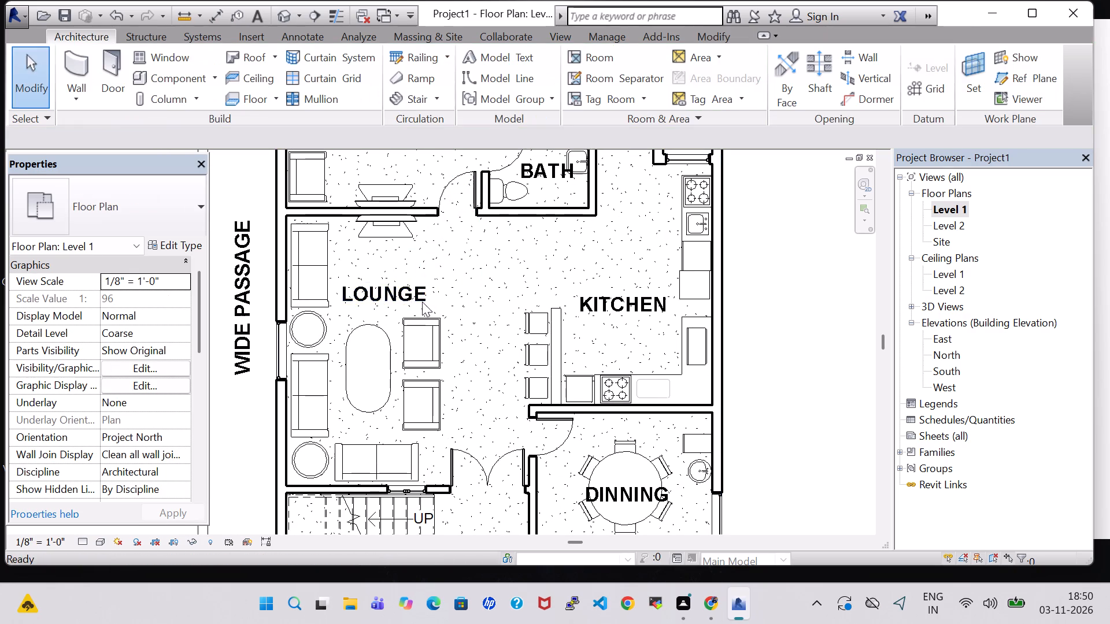
key("Escape")
In the 3D view, set the offset of the agave at the drawing room's west-end night stand to 2' 6".
scroll(452, 324, "down", 3)
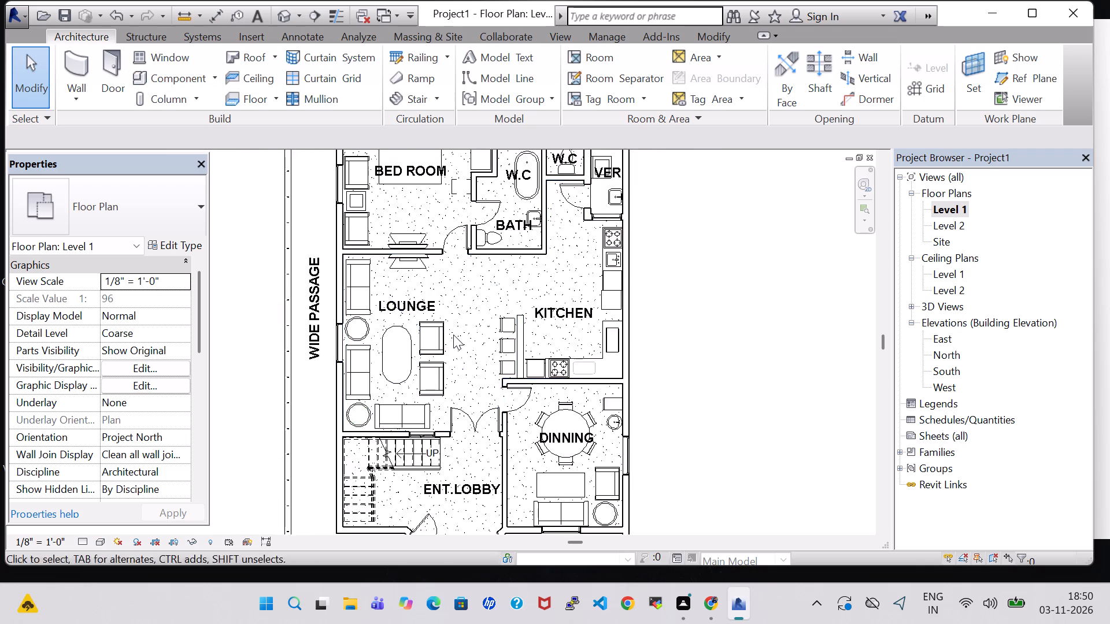
middle_click_drag(453, 335, 416, 247)
scroll(538, 410, "up", 3)
scroll(538, 413, "down", 1)
middle_click_drag(538, 413, 500, 221)
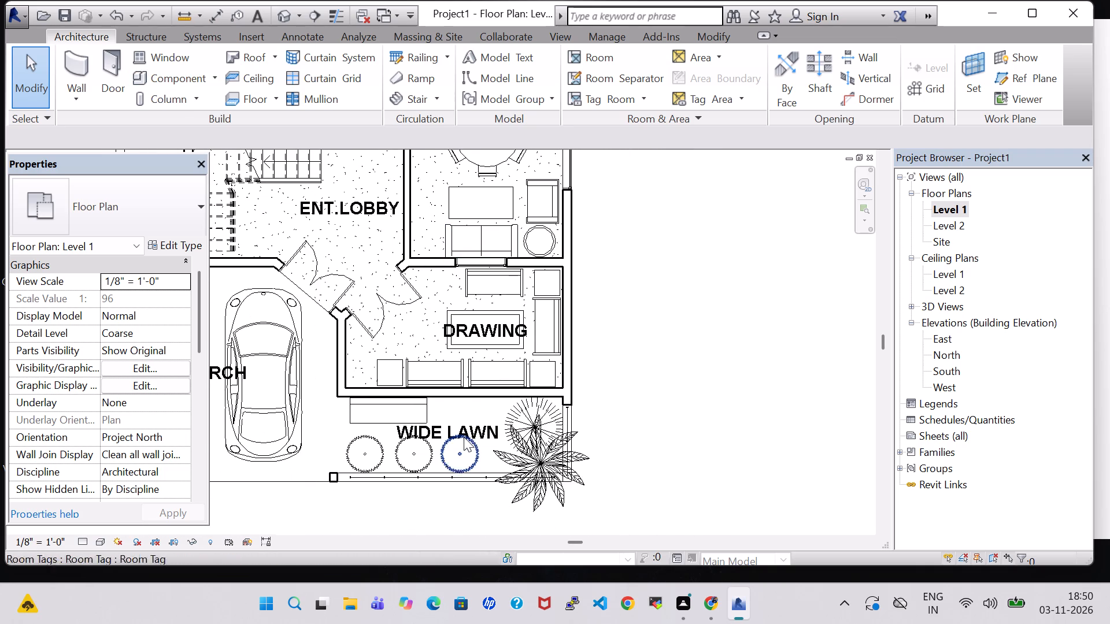
middle_click_drag(452, 379, 482, 395)
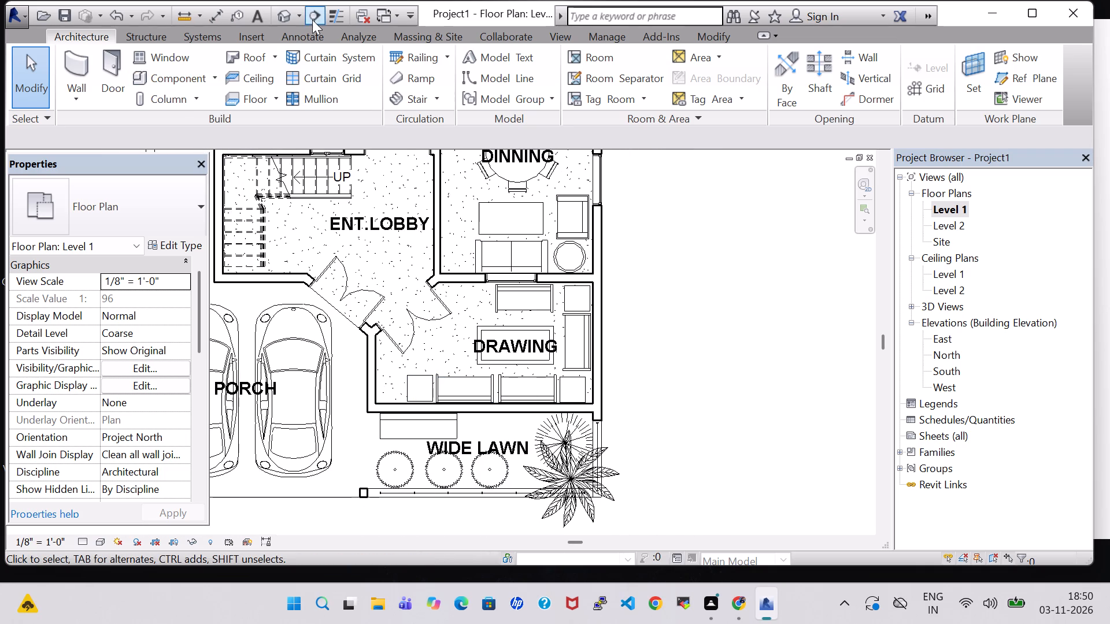
left_click(279, 14)
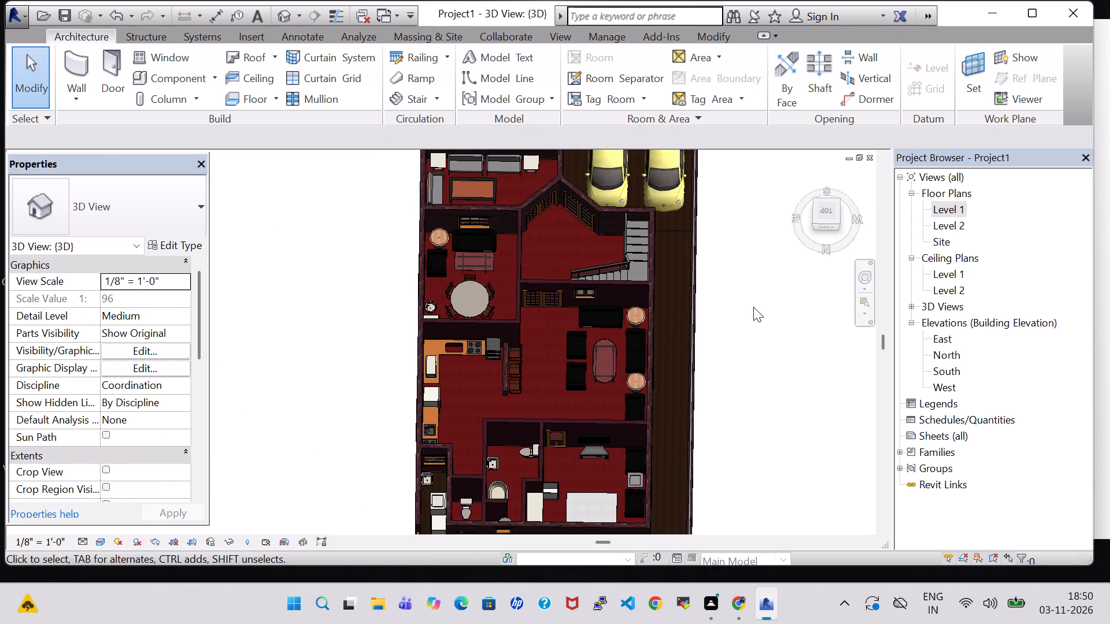
middle_click_drag(748, 311, 754, 394)
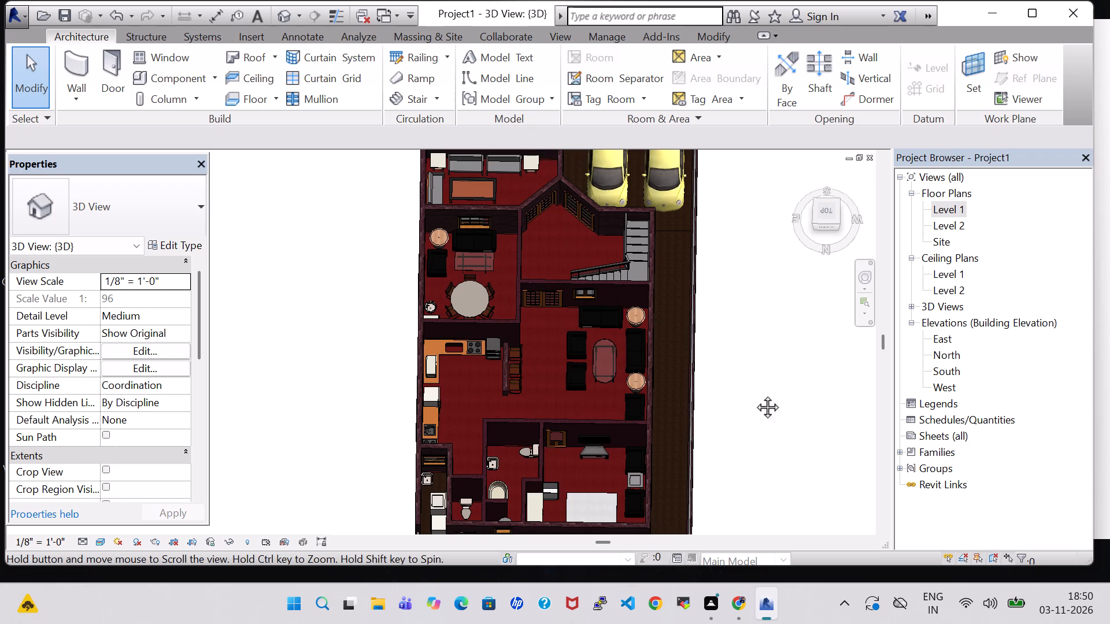
middle_click_drag(754, 394, 755, 420)
scroll(526, 268, "up", 11)
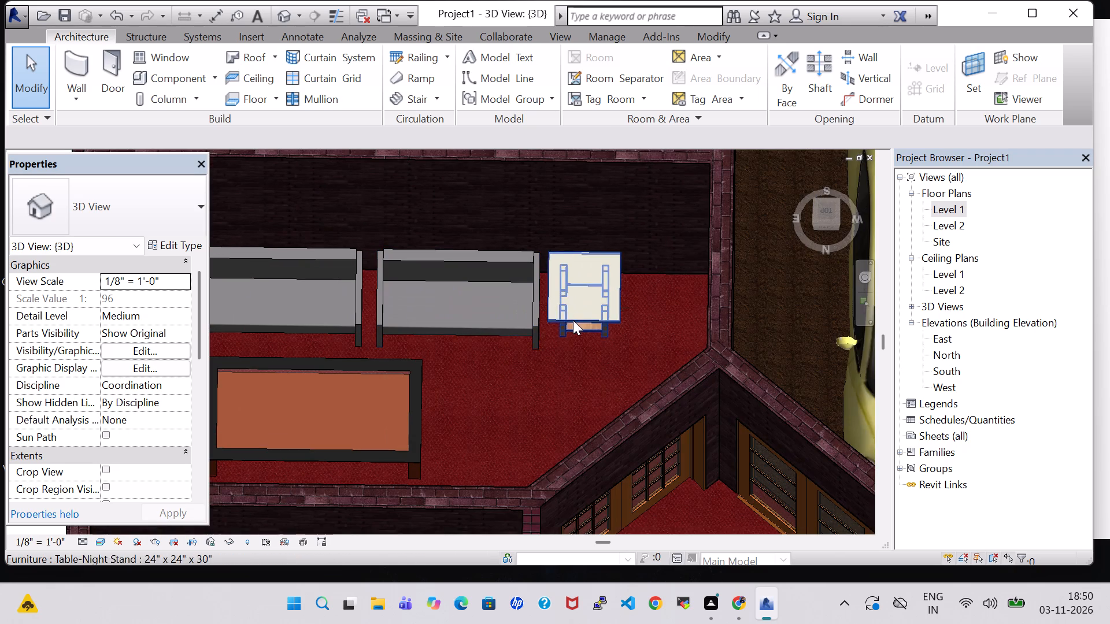
middle_click_drag(558, 388, 564, 300, "shift")
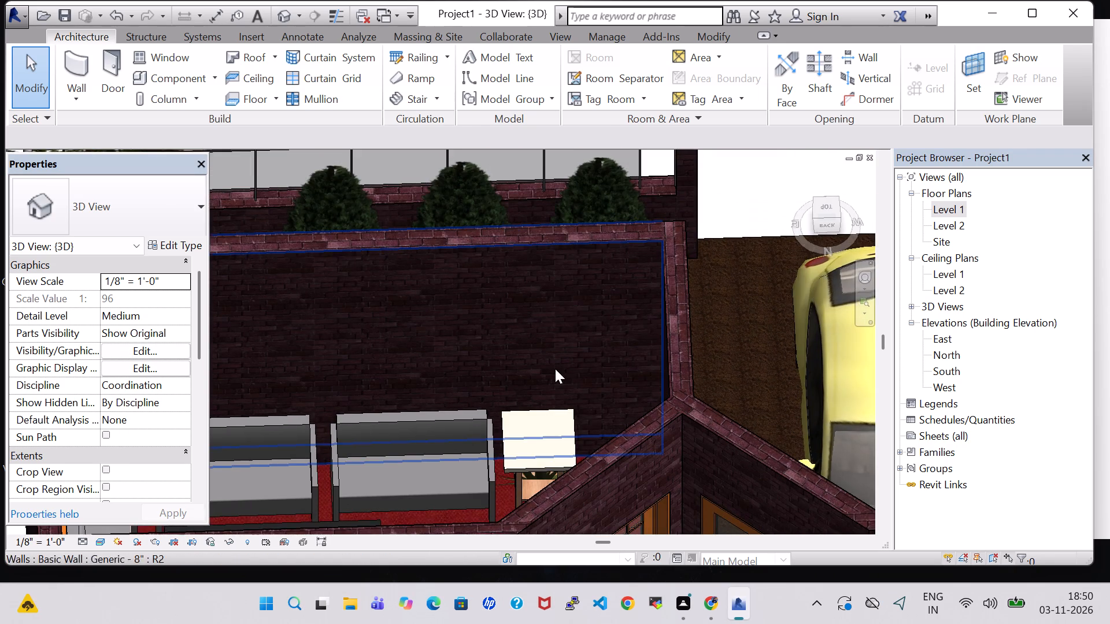
middle_click_drag(555, 369, 567, 263)
left_click(555, 372)
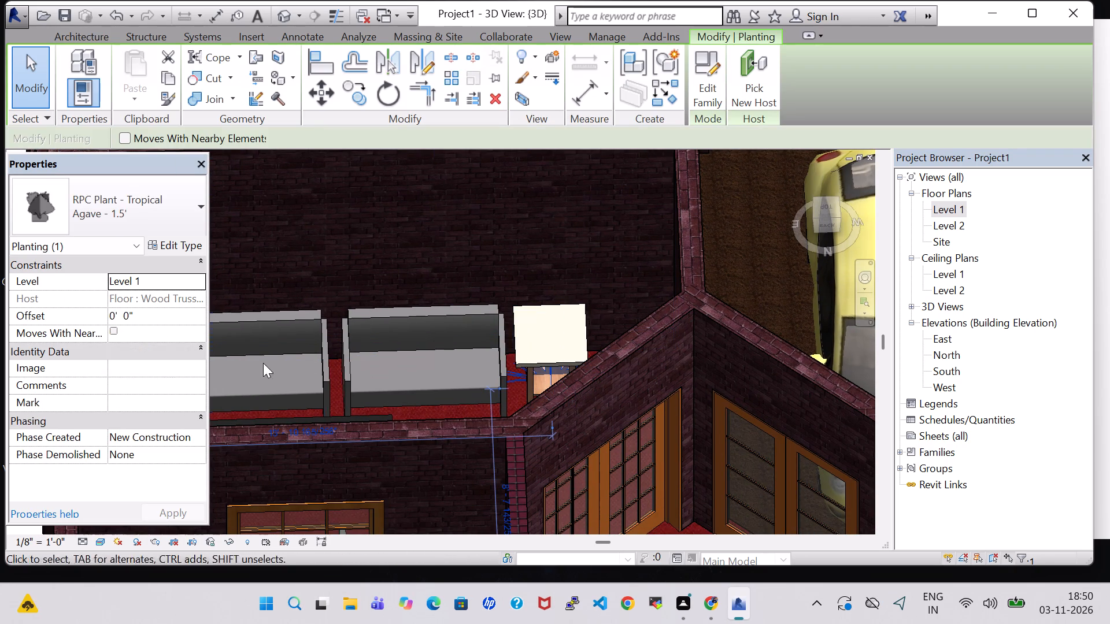
left_click(119, 318)
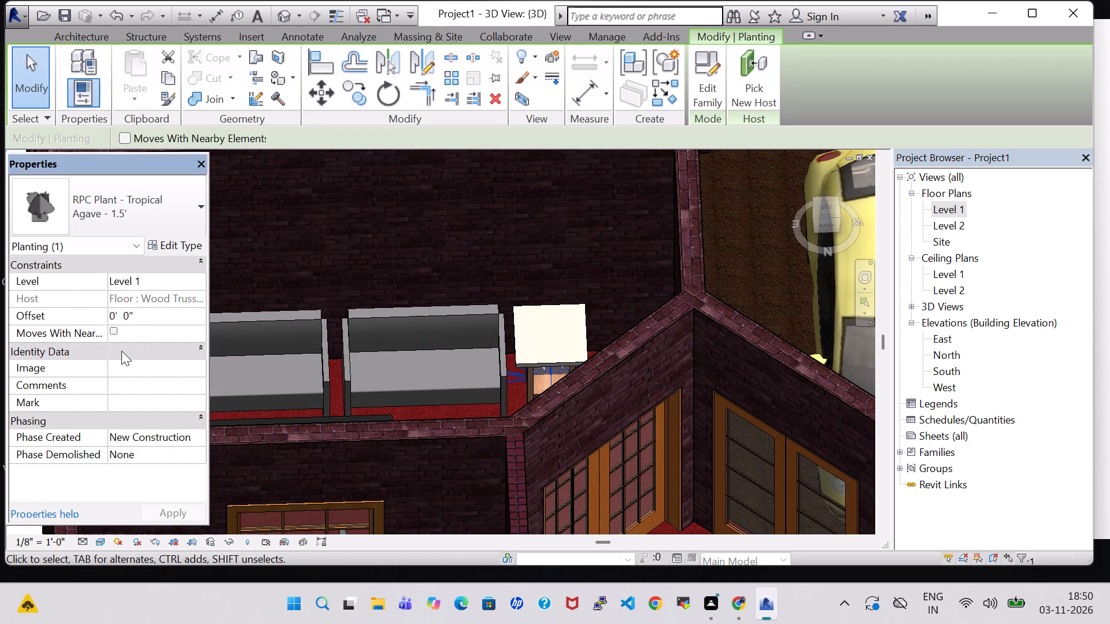
key("Left")
key("BackSpace")
key("2")
key("Right")
key("Right")
key("Right")
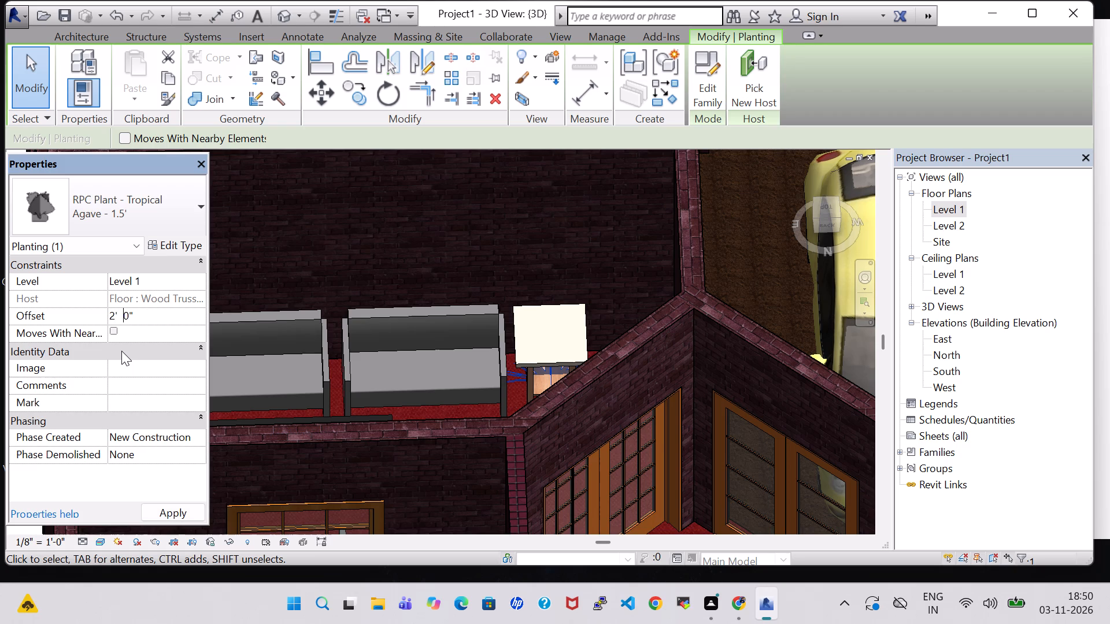
key("Right")
key("BackSpace")
key("6")
key("Return")
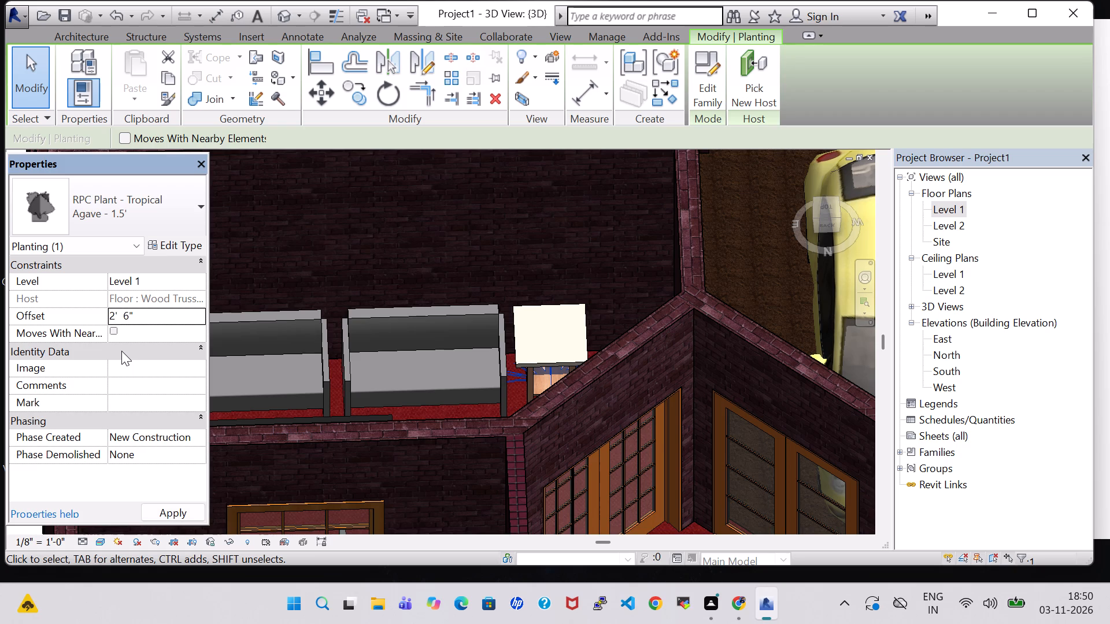
Set the offset of the agave at the drawing room's southeast-corner night stand to 2' 6" and deselect it.
middle_click_drag(445, 271, 630, 272)
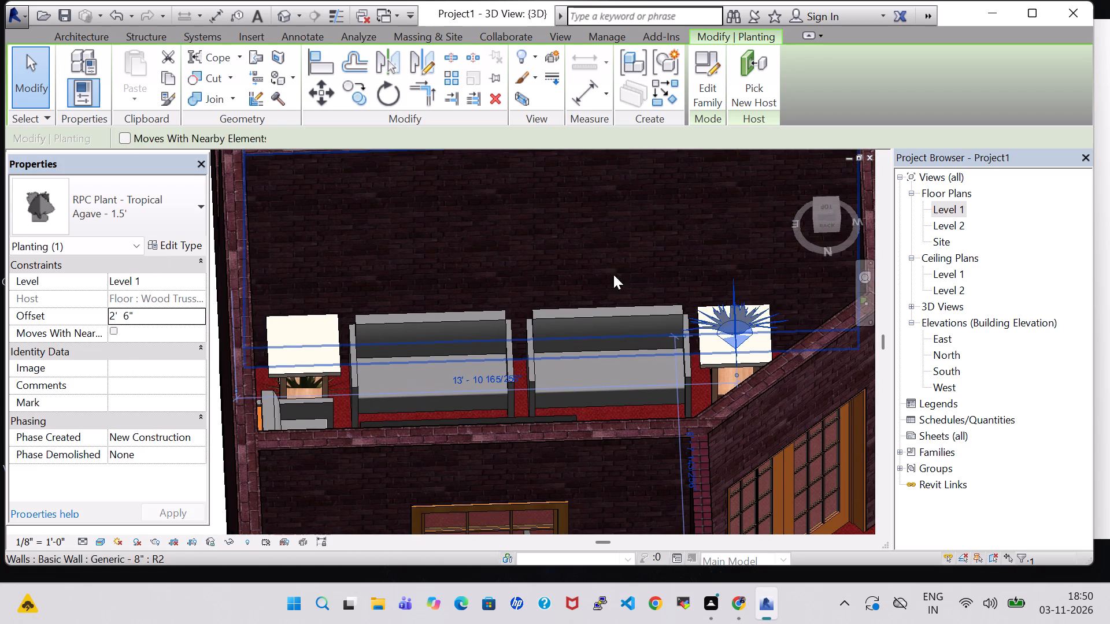
left_click(317, 379)
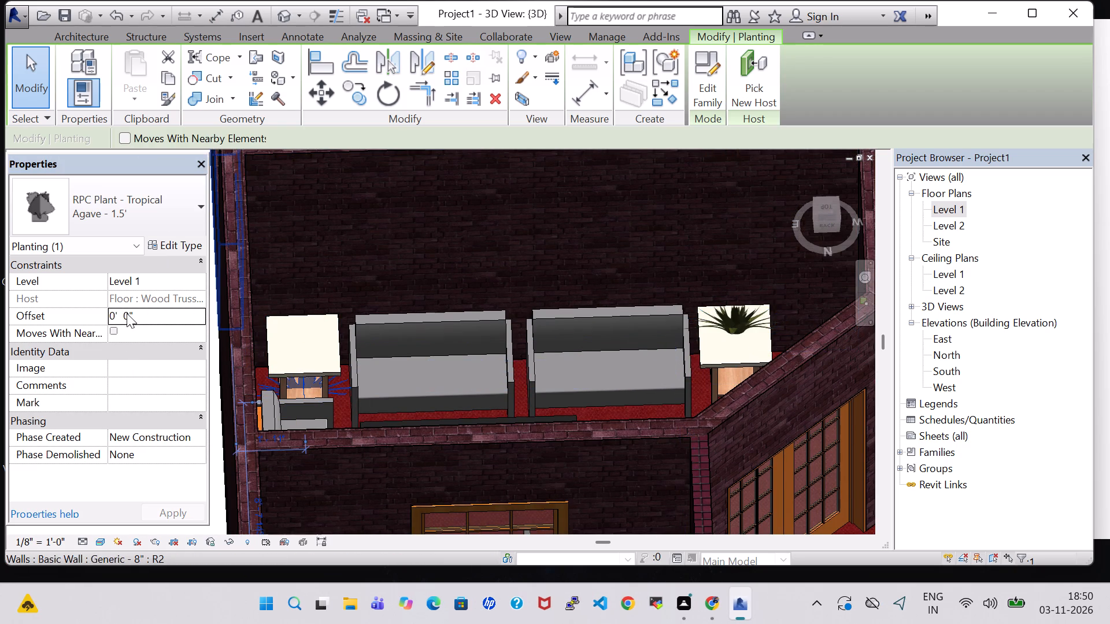
left_click(117, 315)
key("BackSpace")
key("2")
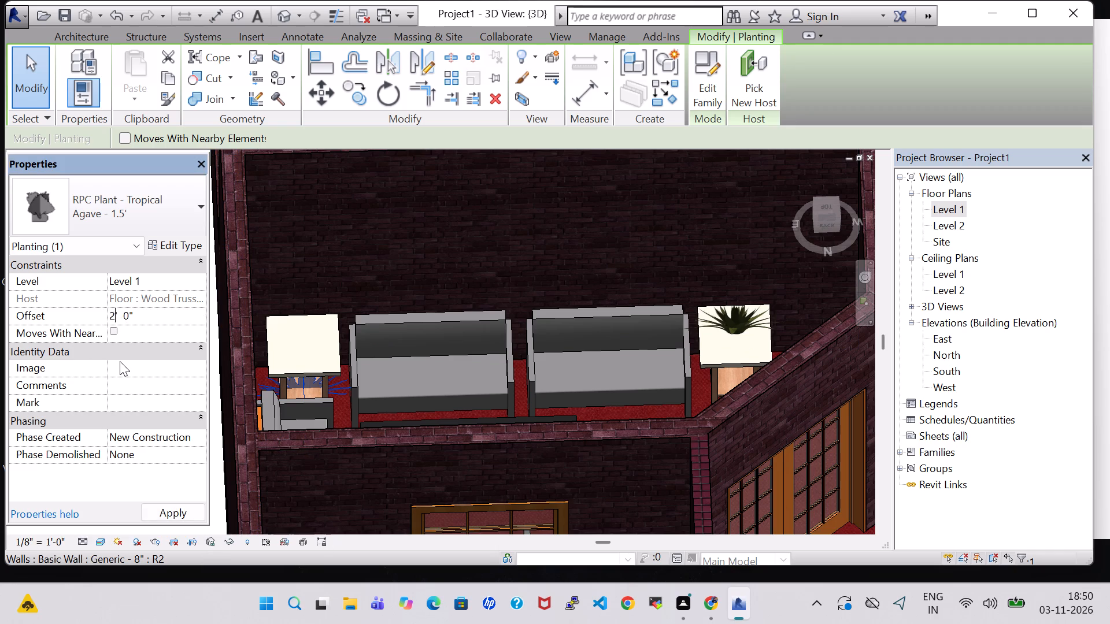
key("Right")
key("Right")
key("Right")
key("Right")
key("BackSpace")
key("6")
key("Return")
scroll(364, 272, "down", 4)
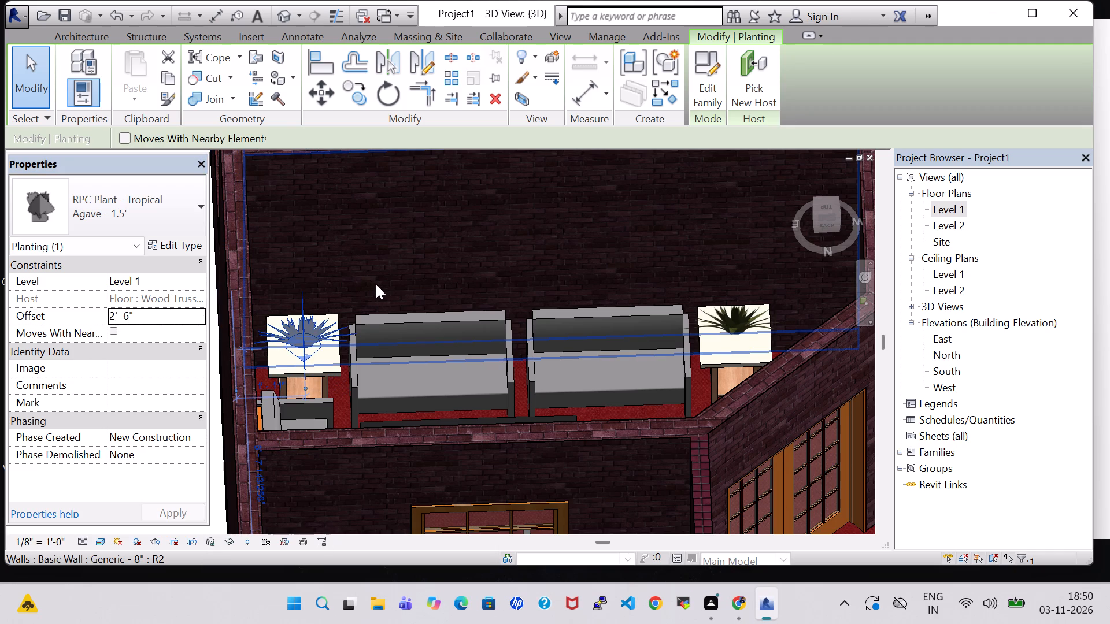
left_click(617, 479)
middle_click_drag(674, 455, 649, 380)
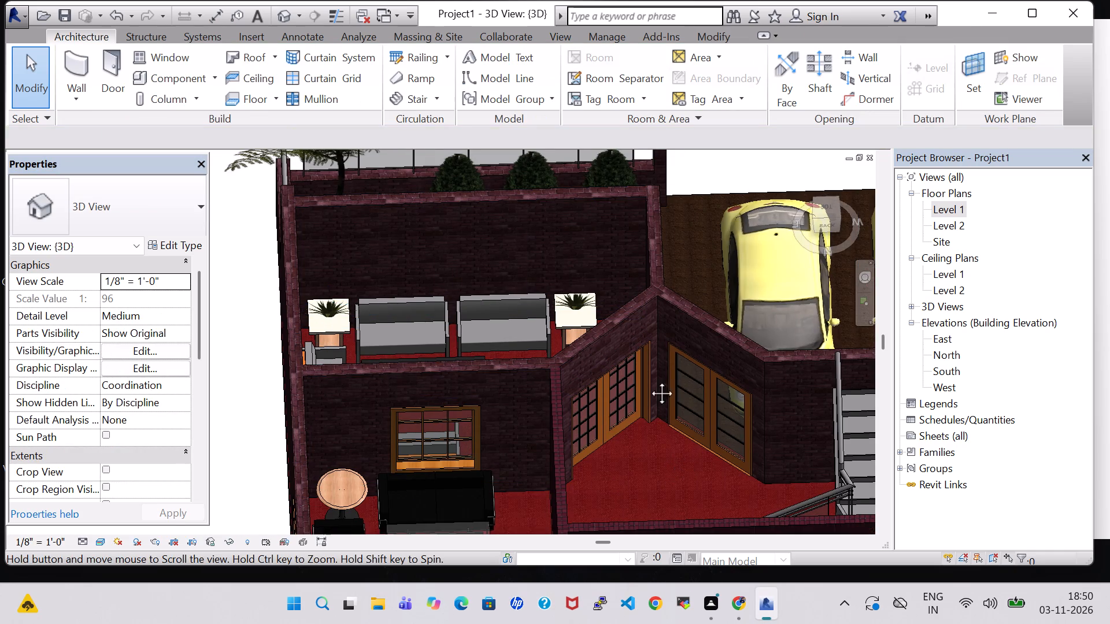
middle_click_drag(649, 380, 639, 318)
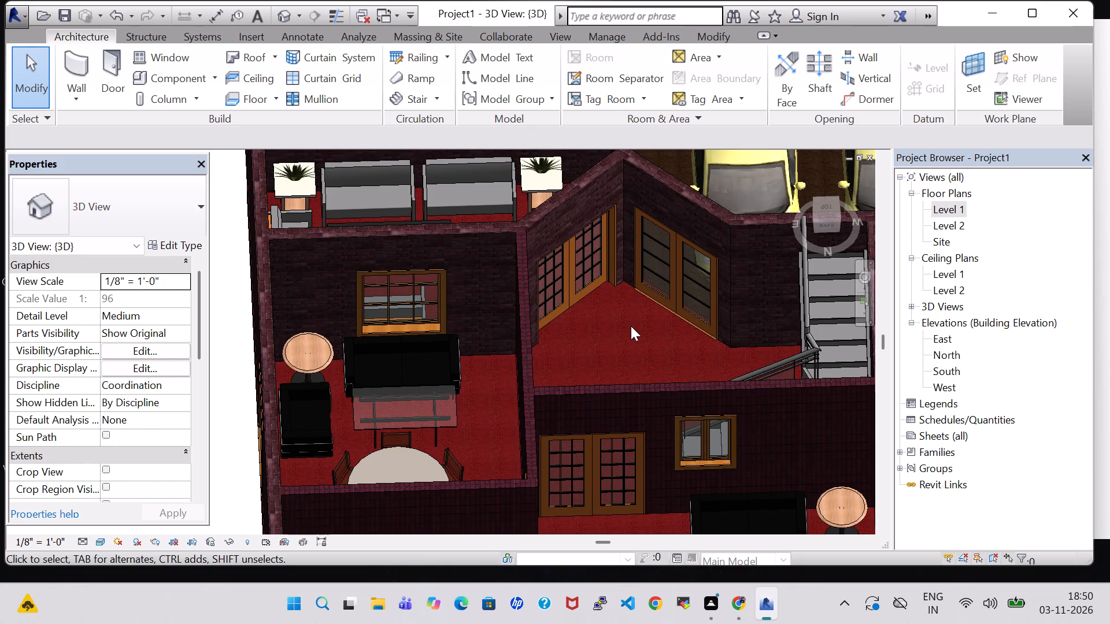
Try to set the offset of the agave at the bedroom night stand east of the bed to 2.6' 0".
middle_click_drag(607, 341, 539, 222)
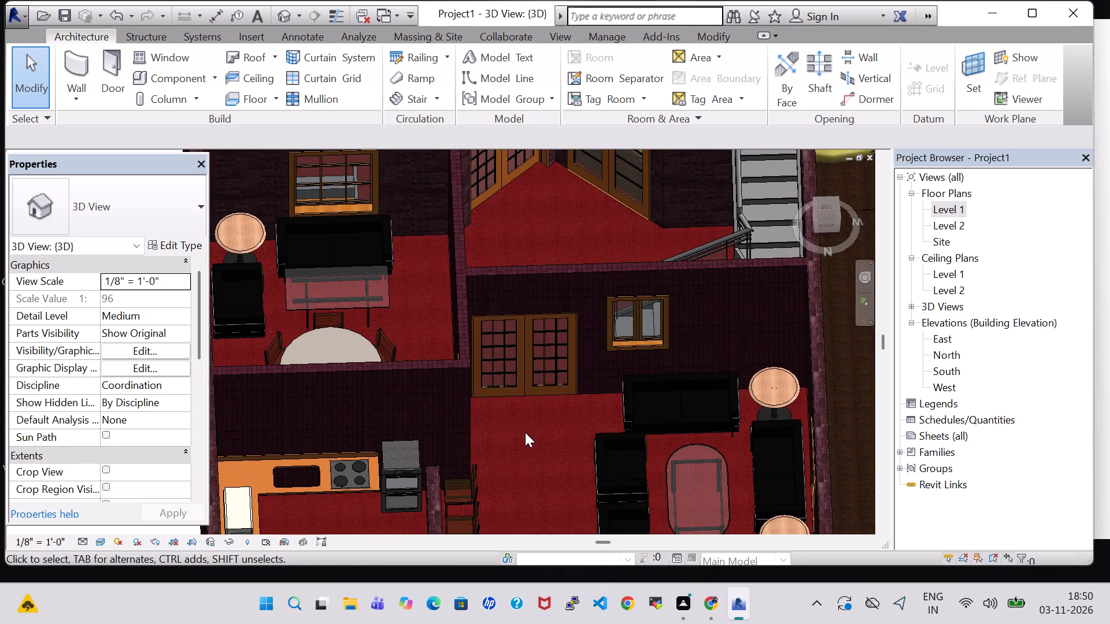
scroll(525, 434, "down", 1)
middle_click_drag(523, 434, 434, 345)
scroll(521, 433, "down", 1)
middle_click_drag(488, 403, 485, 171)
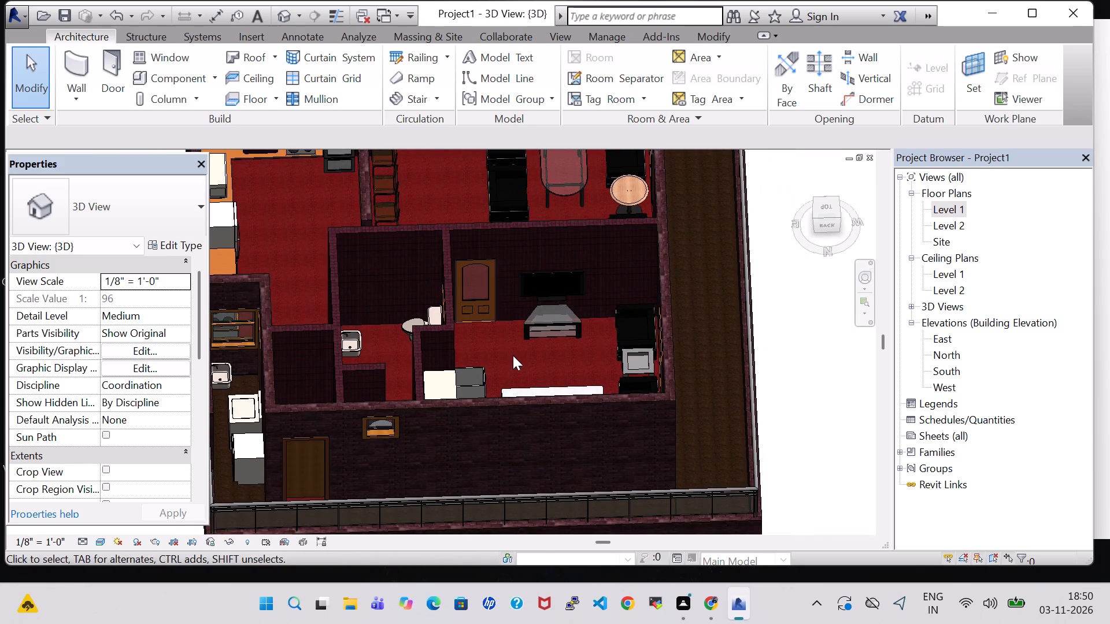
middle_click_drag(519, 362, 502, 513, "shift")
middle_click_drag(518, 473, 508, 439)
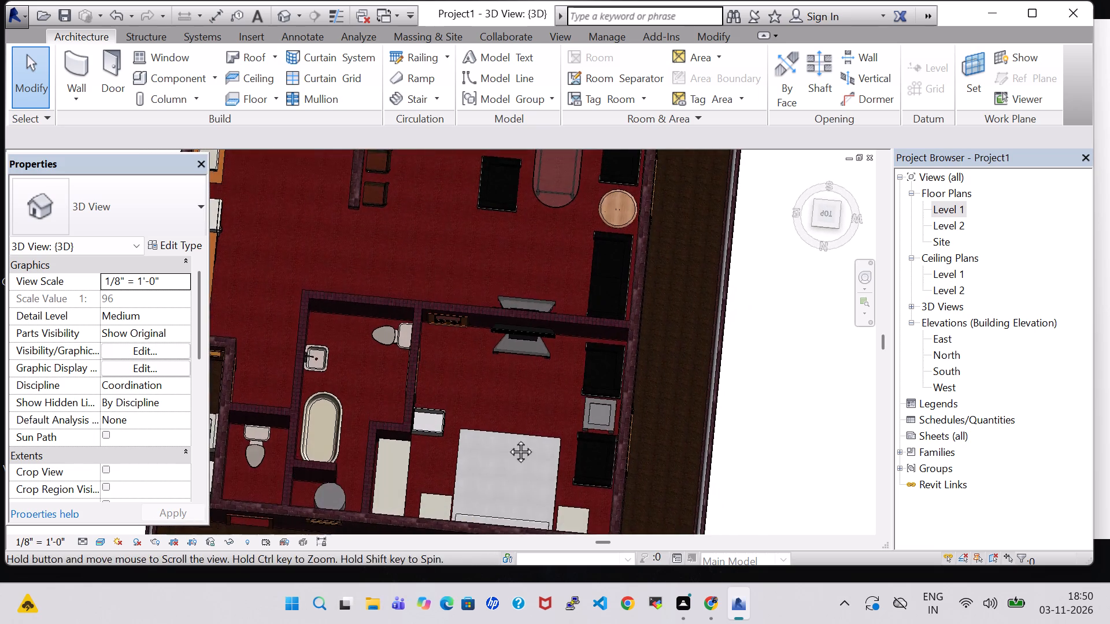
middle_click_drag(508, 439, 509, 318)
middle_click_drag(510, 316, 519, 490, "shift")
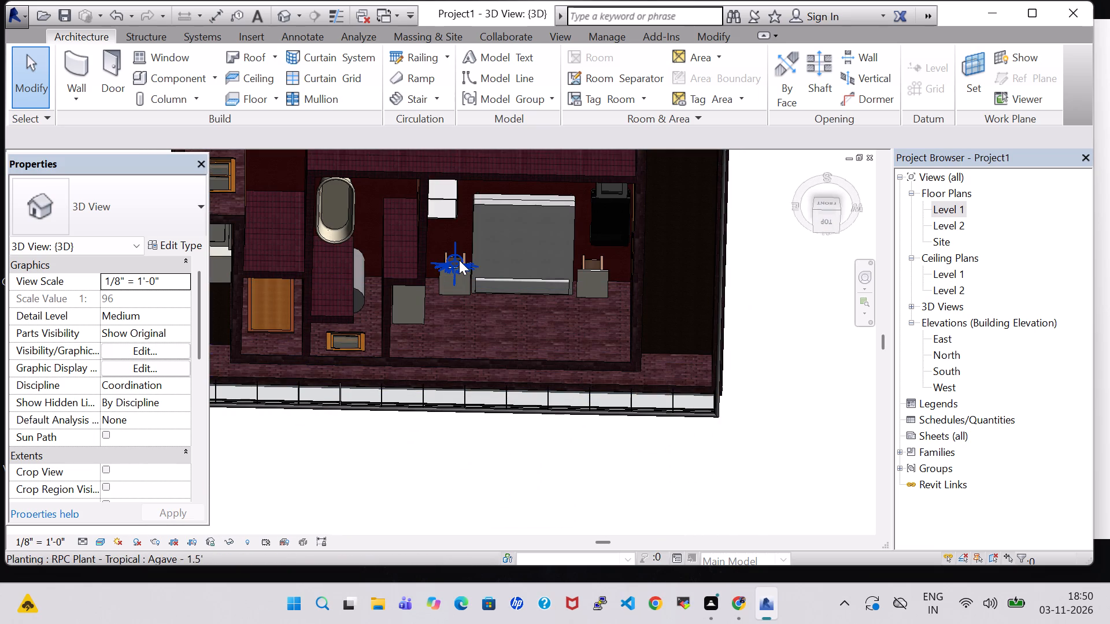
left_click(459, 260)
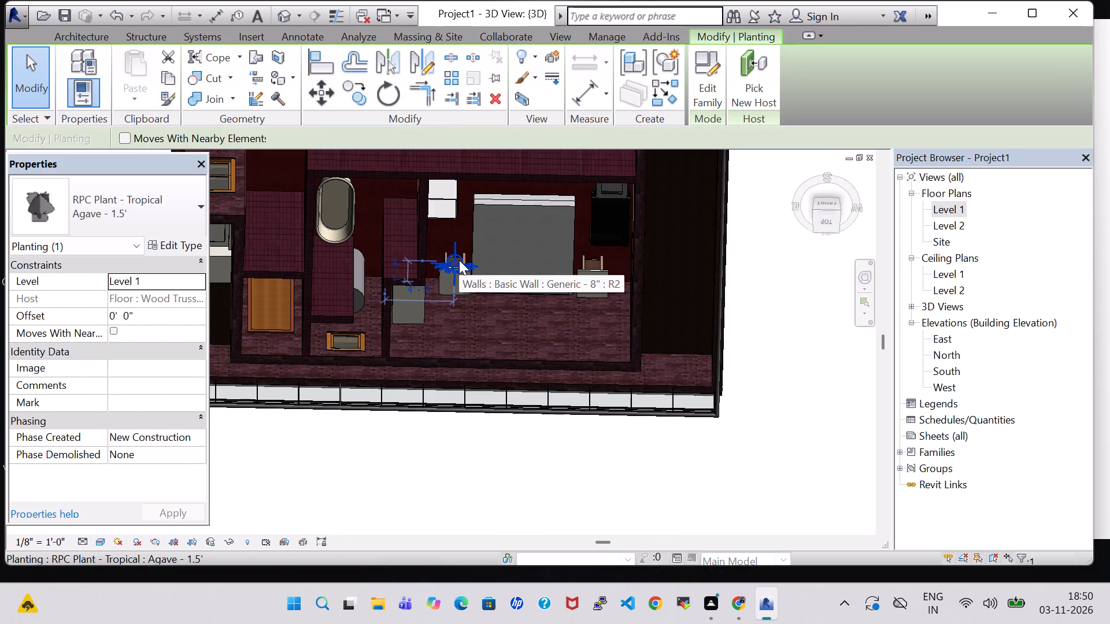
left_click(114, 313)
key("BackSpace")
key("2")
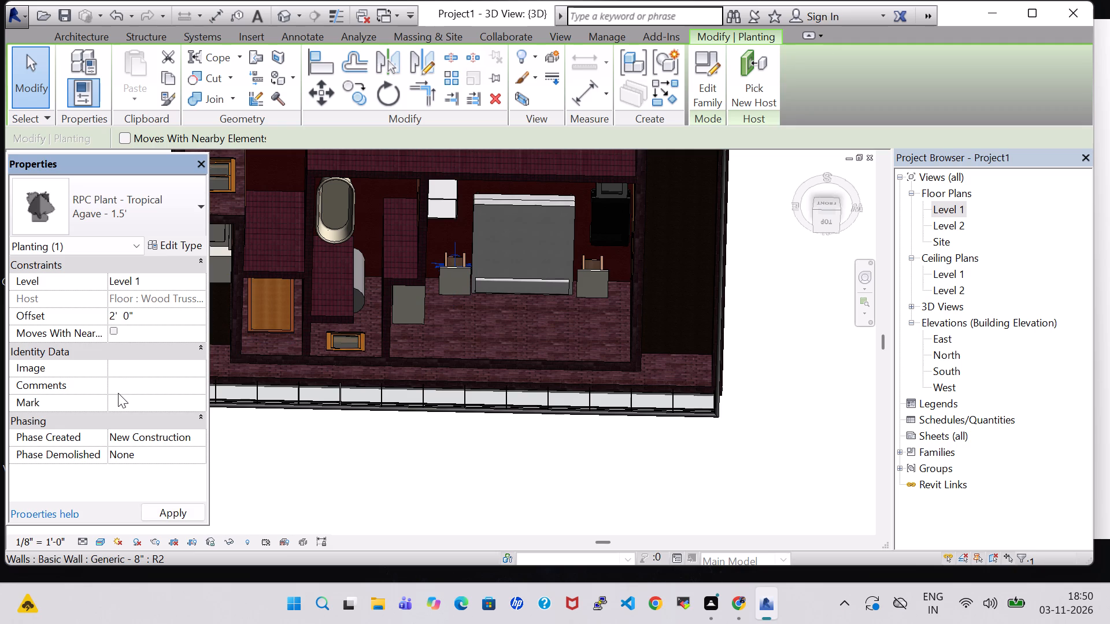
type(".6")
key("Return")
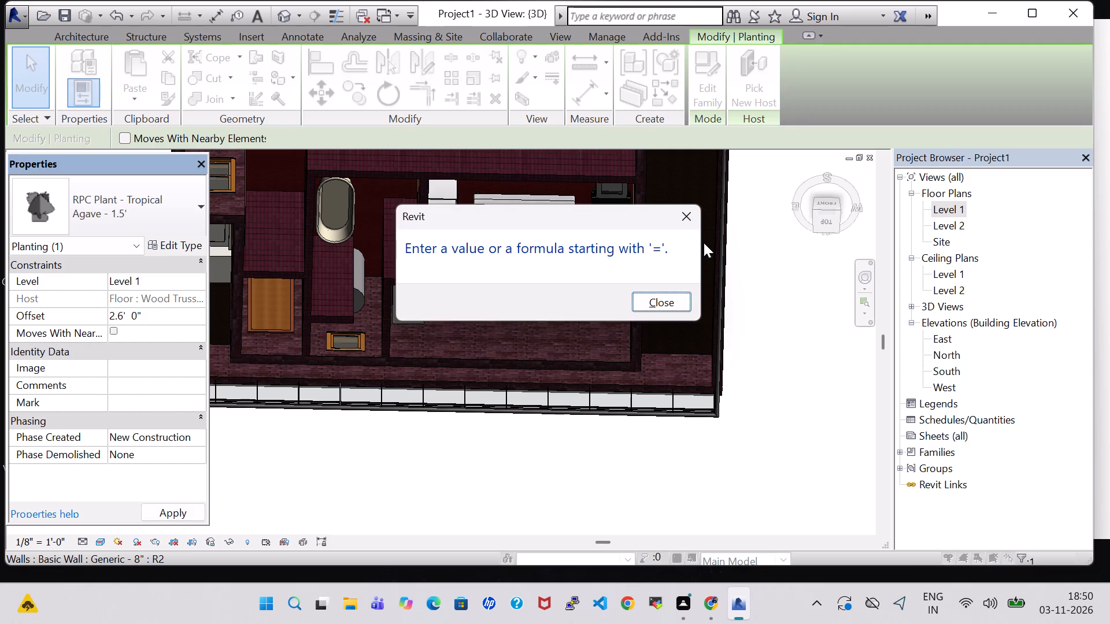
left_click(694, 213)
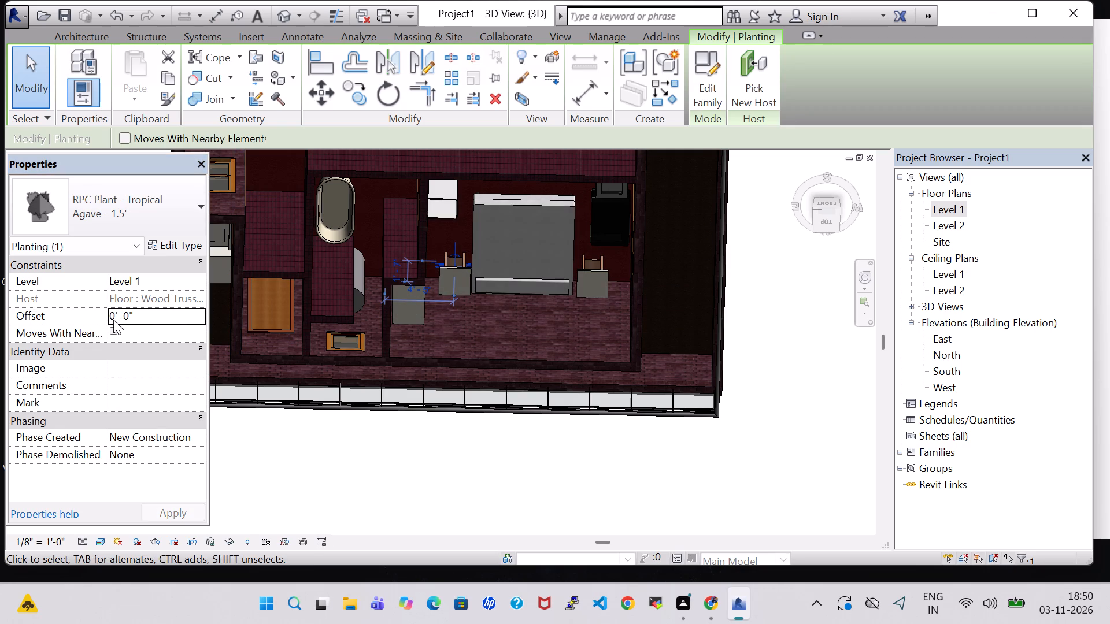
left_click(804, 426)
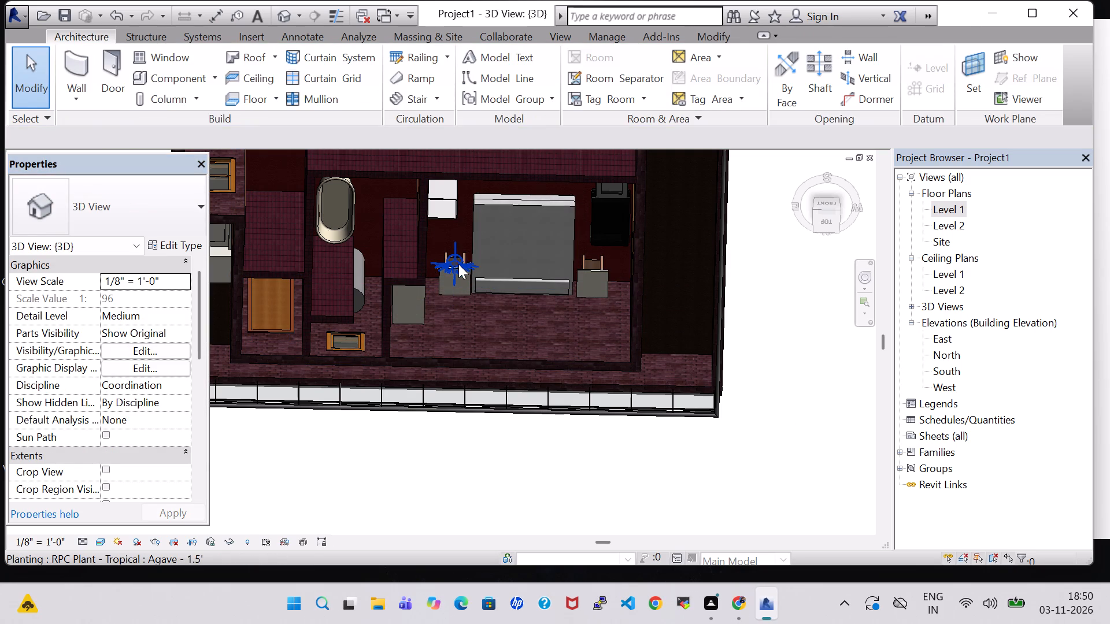
Set the offset of the agave at the bedroom night stand east of the bed to 2' 6" and deselect it.
left_click(458, 264)
left_click(114, 315)
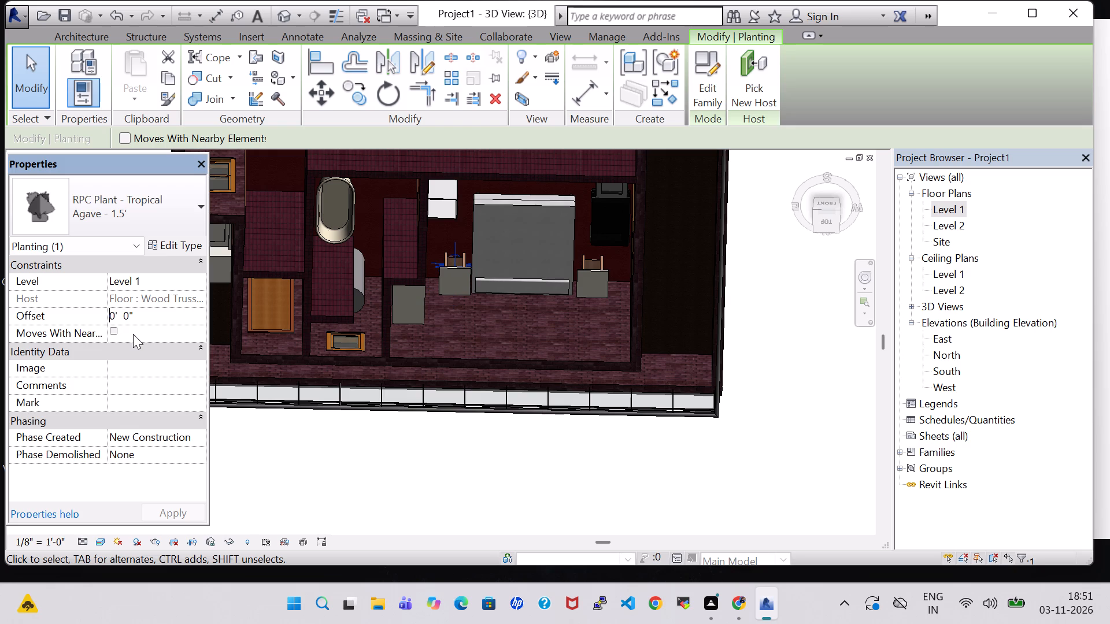
key("Right")
key("BackSpace")
key("2")
key("Right")
key("Right")
key("Right")
key("Right")
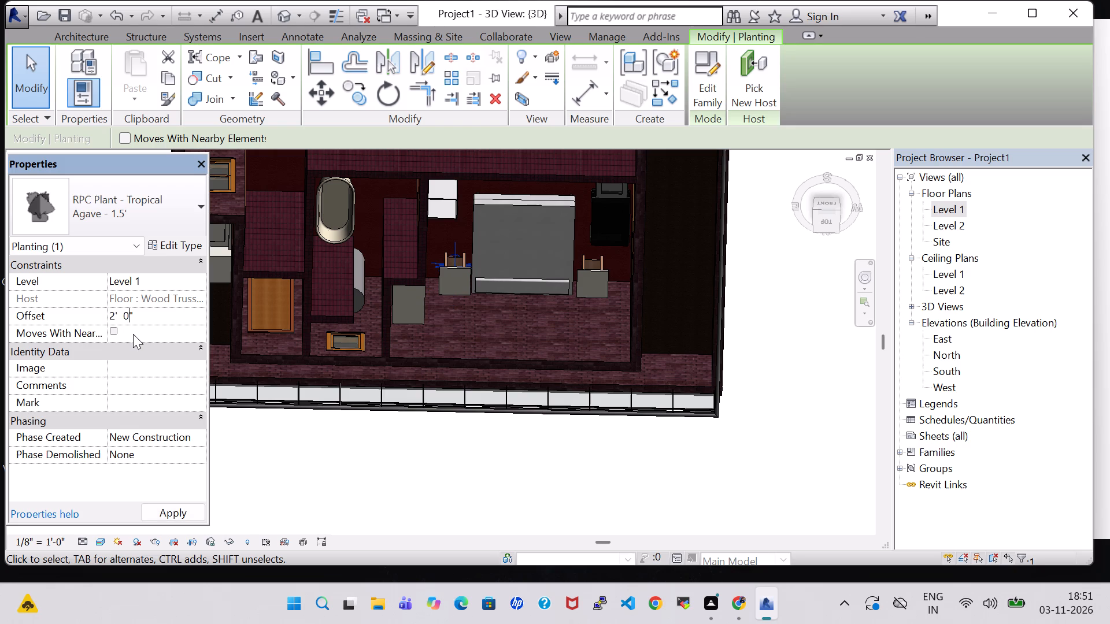
key("BackSpace")
key("6")
key("Return")
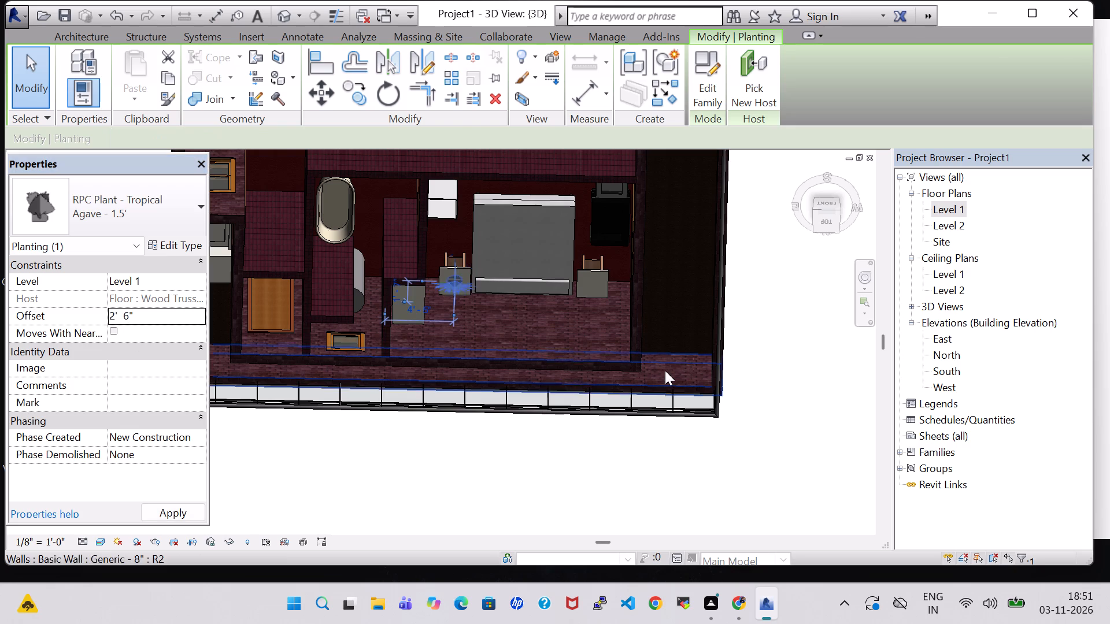
left_click(752, 310)
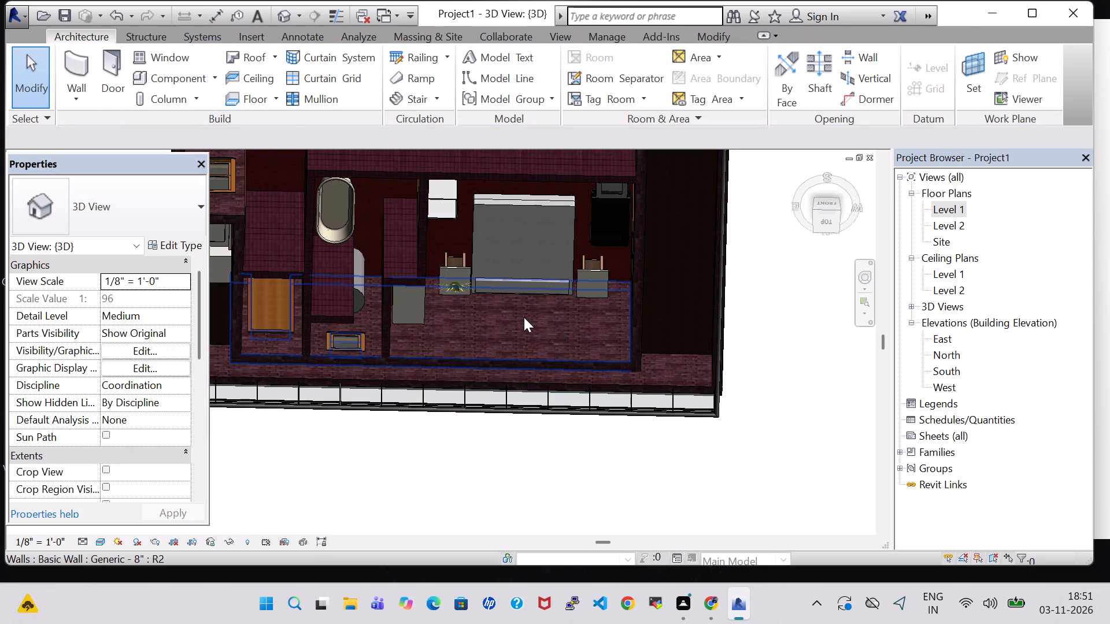
Examine the furnished house in 3D, from the bedroom and porch cars to the seating area with the oval coffee table.
middle_click_drag(522, 316, 519, 251, "shift")
scroll(434, 313, "up", 6)
middle_click_drag(543, 372, 533, 258, "shift")
scroll(533, 258, "down", 7)
middle_click_drag(550, 298, 330, 313, "shift")
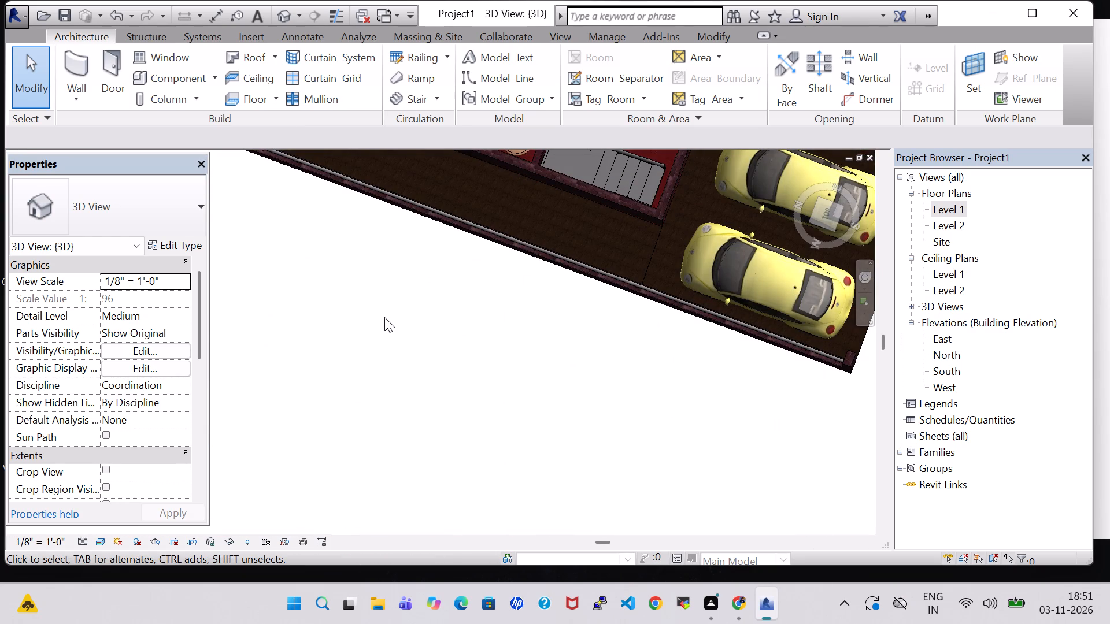
middle_click_drag(385, 317, 394, 429)
scroll(394, 387, "down", 5)
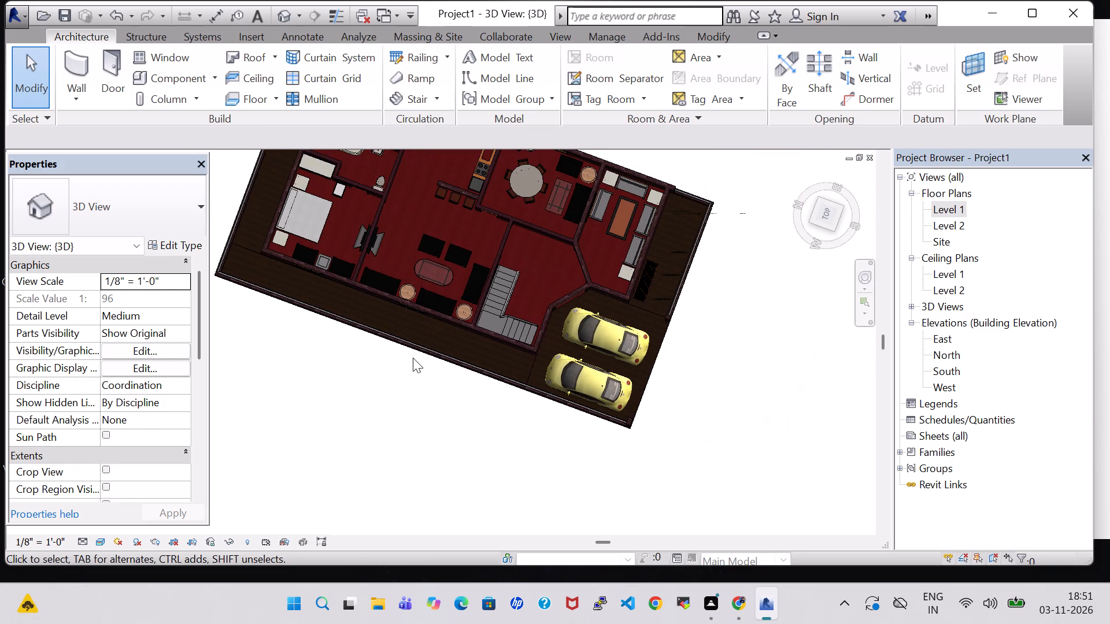
middle_click_drag(701, 370, 744, 260, "shift")
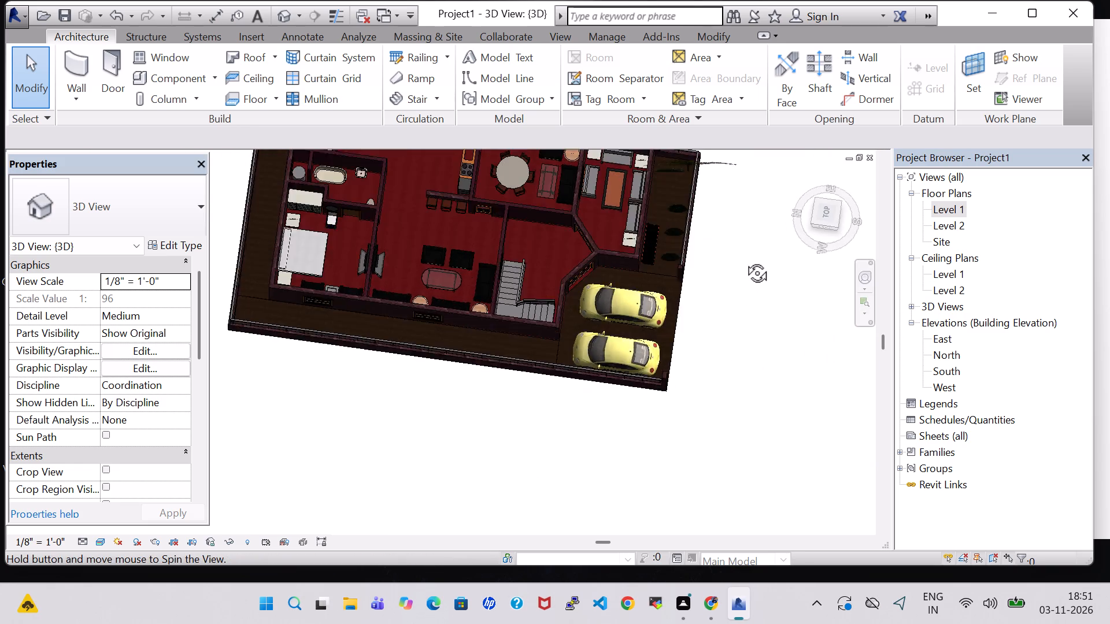
middle_click_drag(744, 260, 744, 247, "shift")
middle_click_drag(490, 263, 649, 252, "shift")
middle_click_drag(584, 295, 590, 376, "shift")
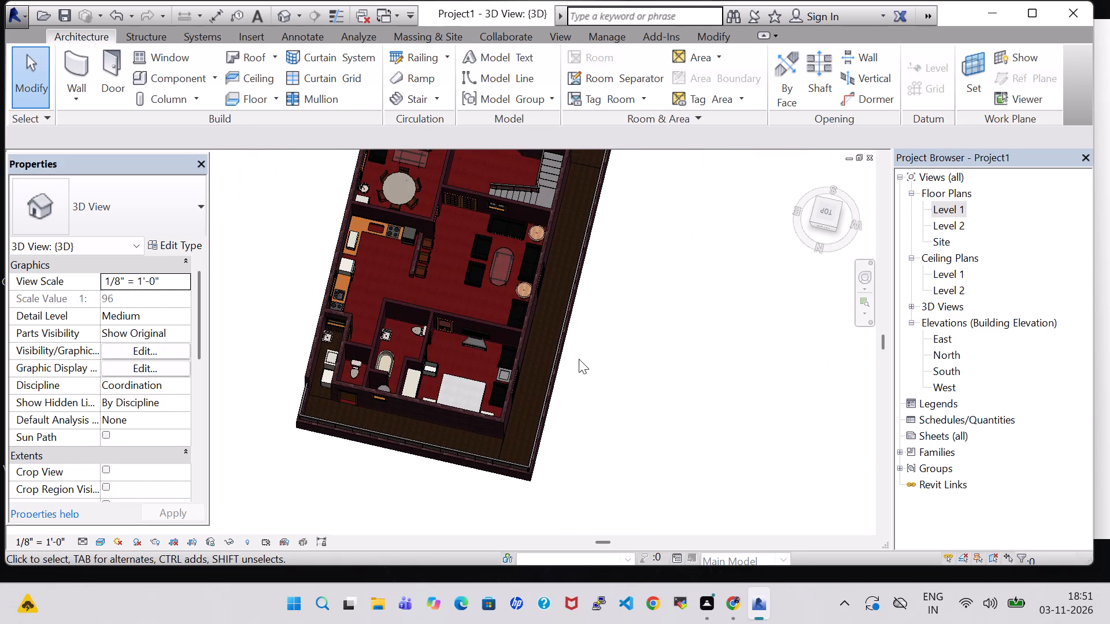
middle_click_drag(579, 358, 591, 400)
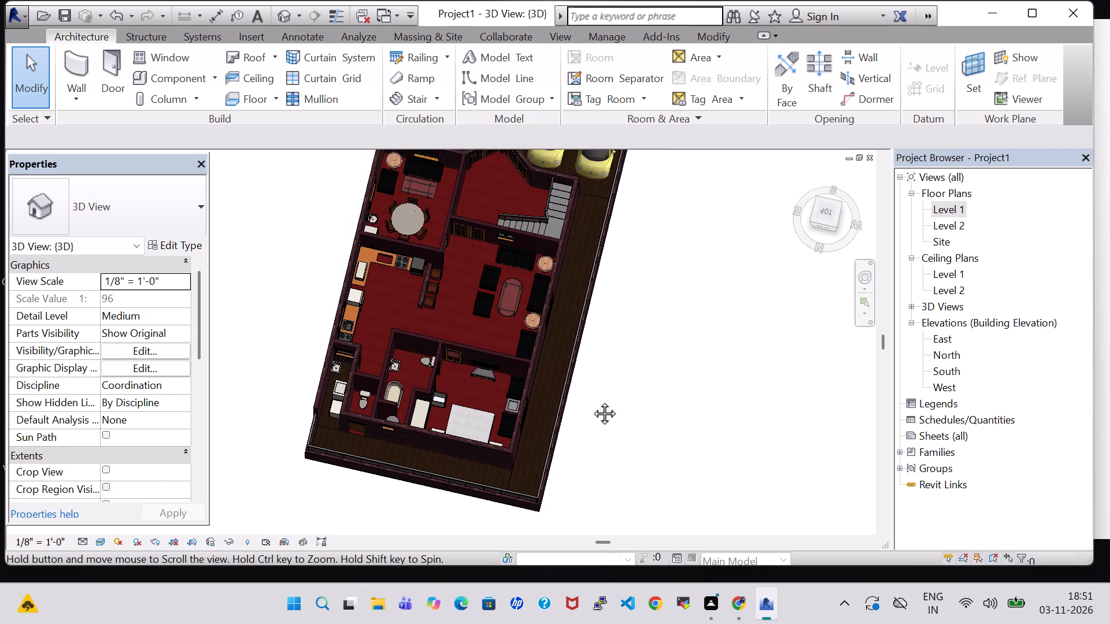
middle_click_drag(591, 400, 606, 481)
scroll(542, 358, "up", 5)
middle_click_drag(770, 425, 793, 400)
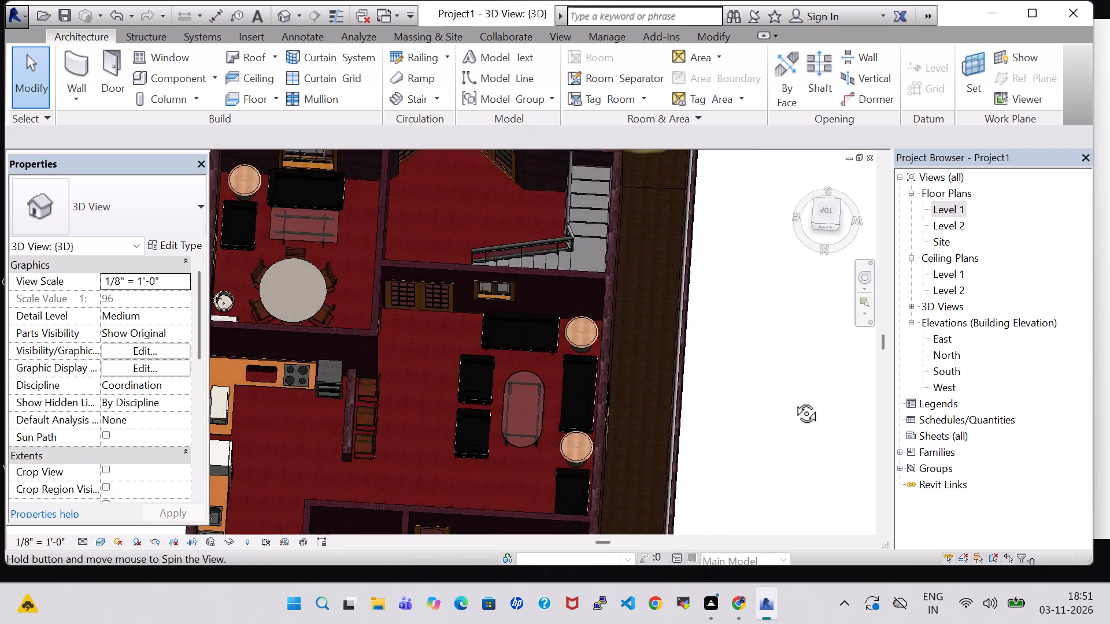
middle_click_drag(793, 400, 813, 361)
Choose the RPC Plant - Tropical Crane Lily - 3' component and place it at the centre of the drawing room's coffee table in the Level 1 plan.
left_click(173, 73)
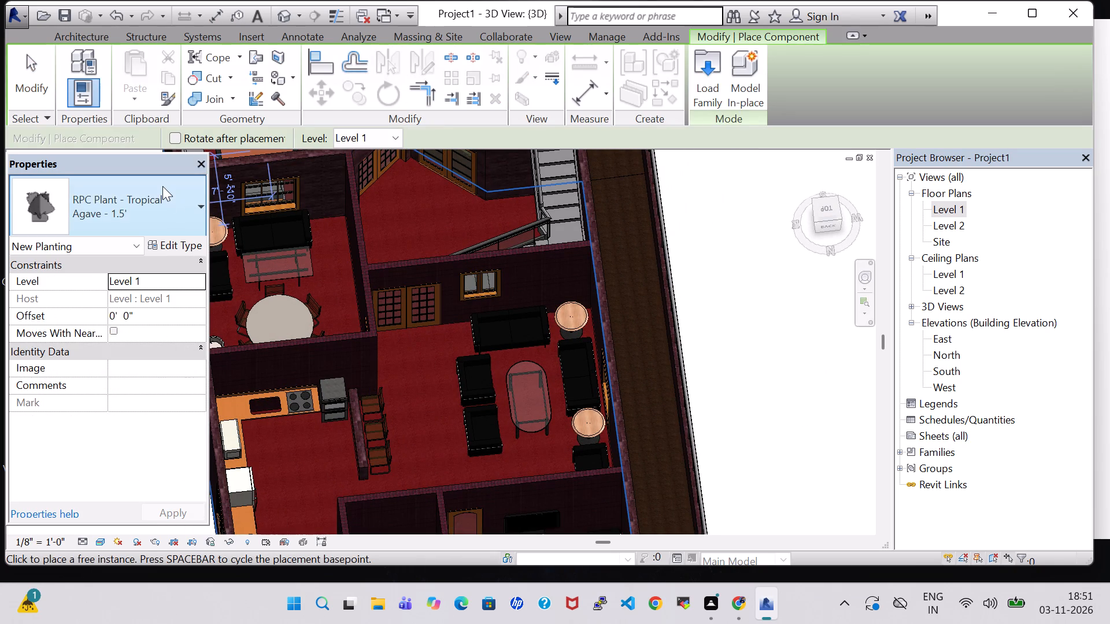
left_click(162, 186)
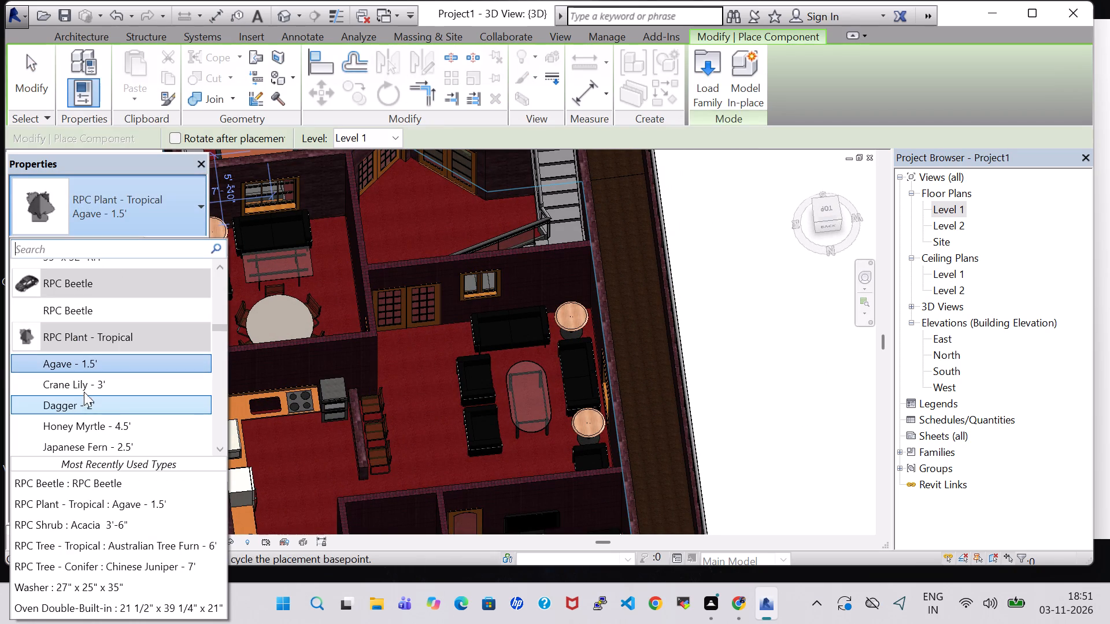
left_click(84, 385)
scroll(507, 401, "up", 5)
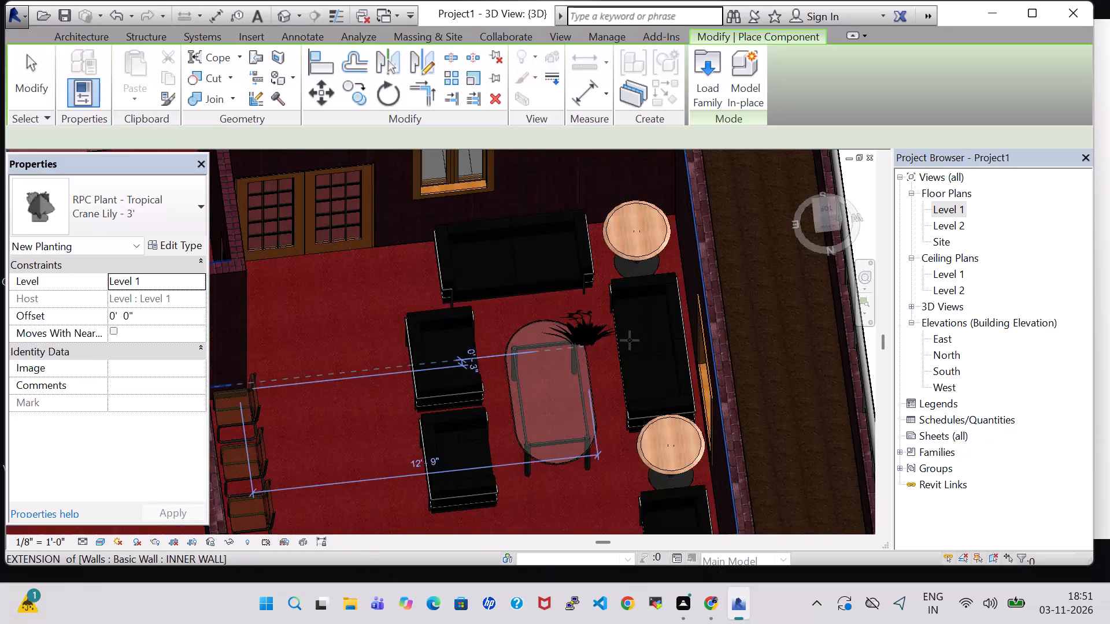
double_click(956, 207)
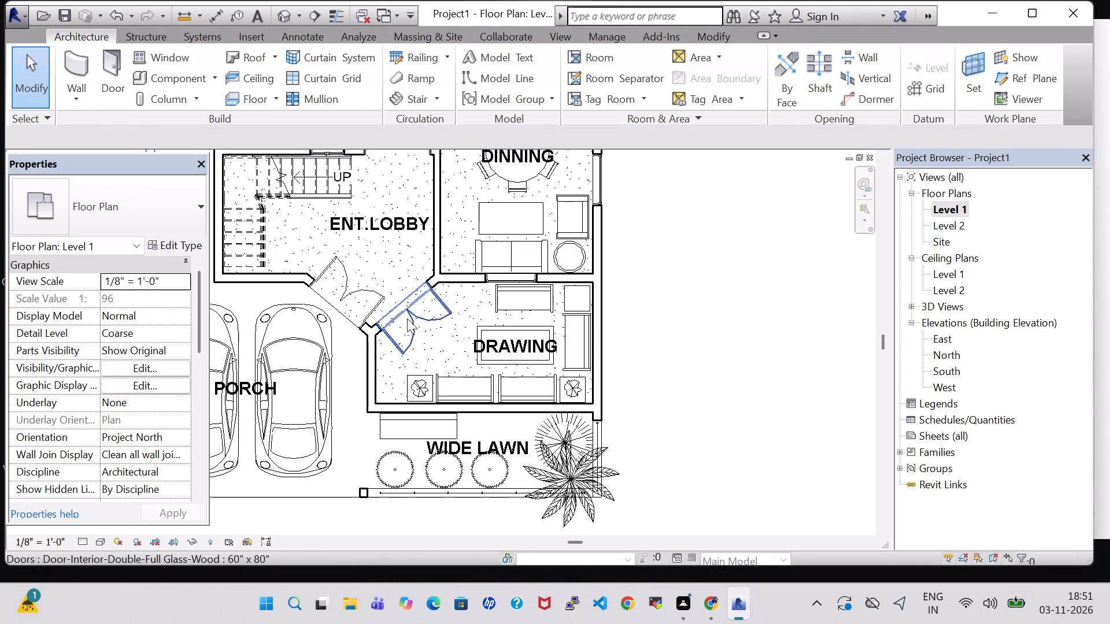
left_click(184, 79)
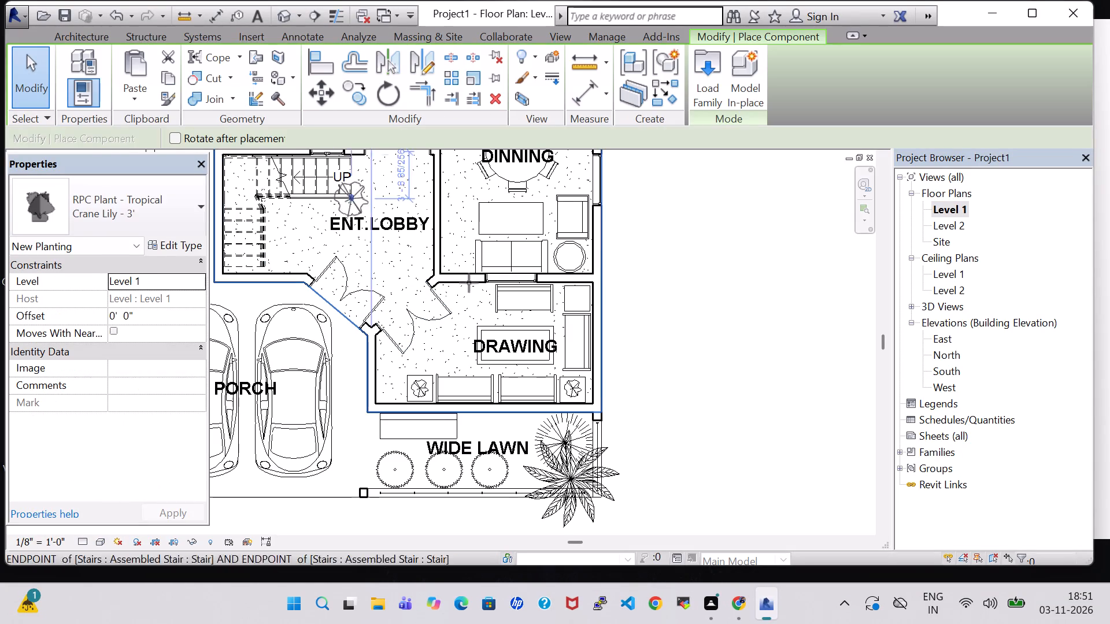
scroll(534, 362, "up", 6)
middle_click_drag(528, 336, 553, 422)
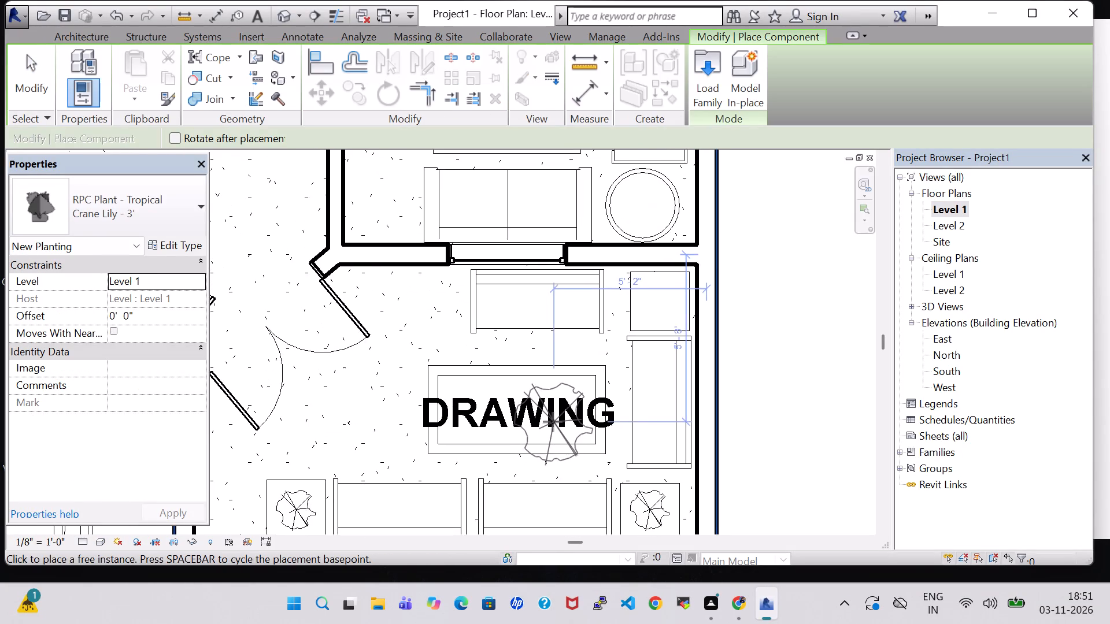
scroll(509, 366, "down", 3)
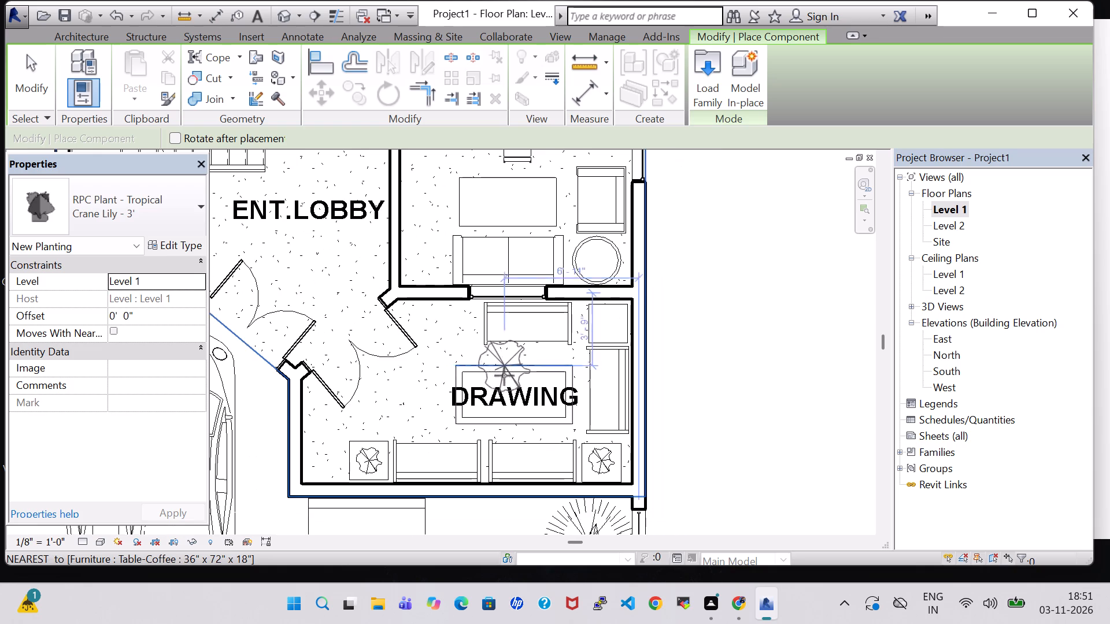
key("space")
key("space")
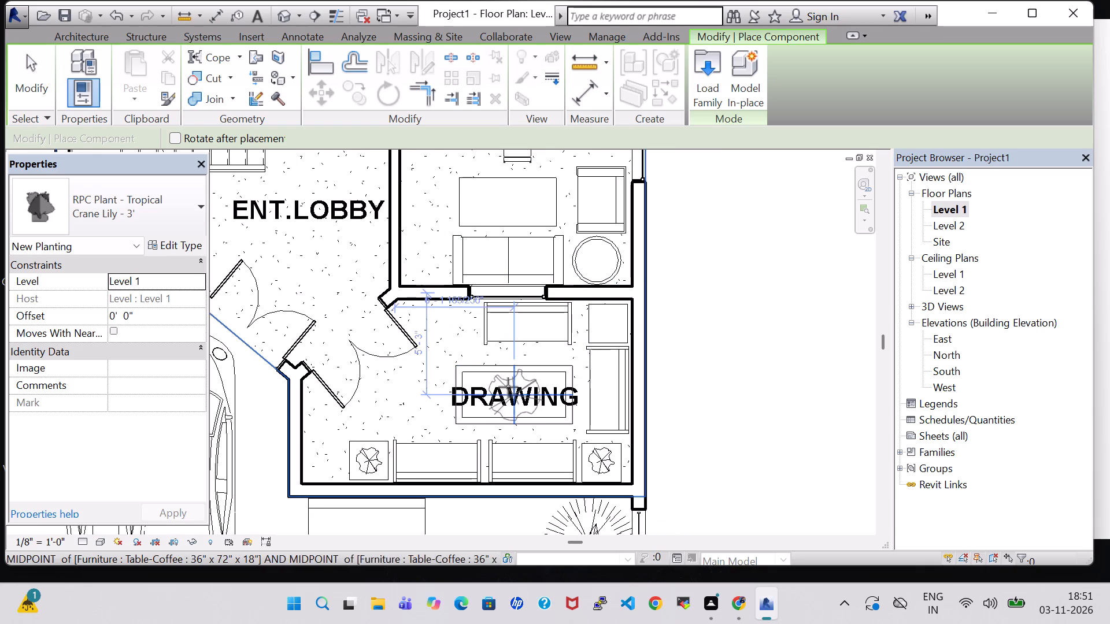
left_click(508, 391)
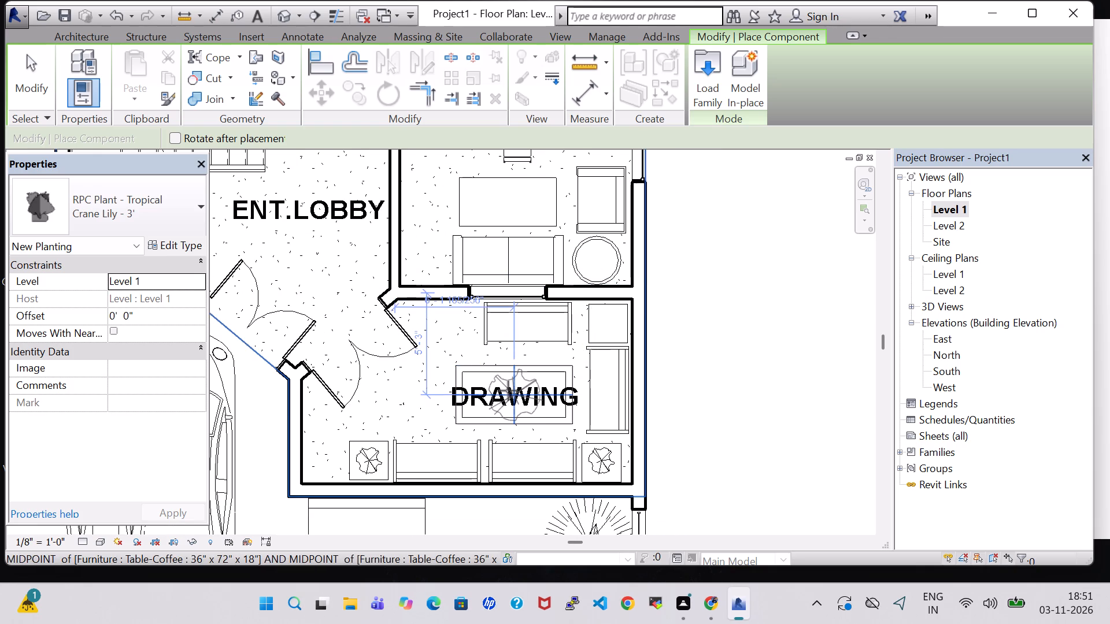
Place Crane Lily - 3' plants on the dining room's rectangular coffee table and the oval coffee table north of the entrance lobby, and end placement.
middle_click_drag(551, 361, 535, 430)
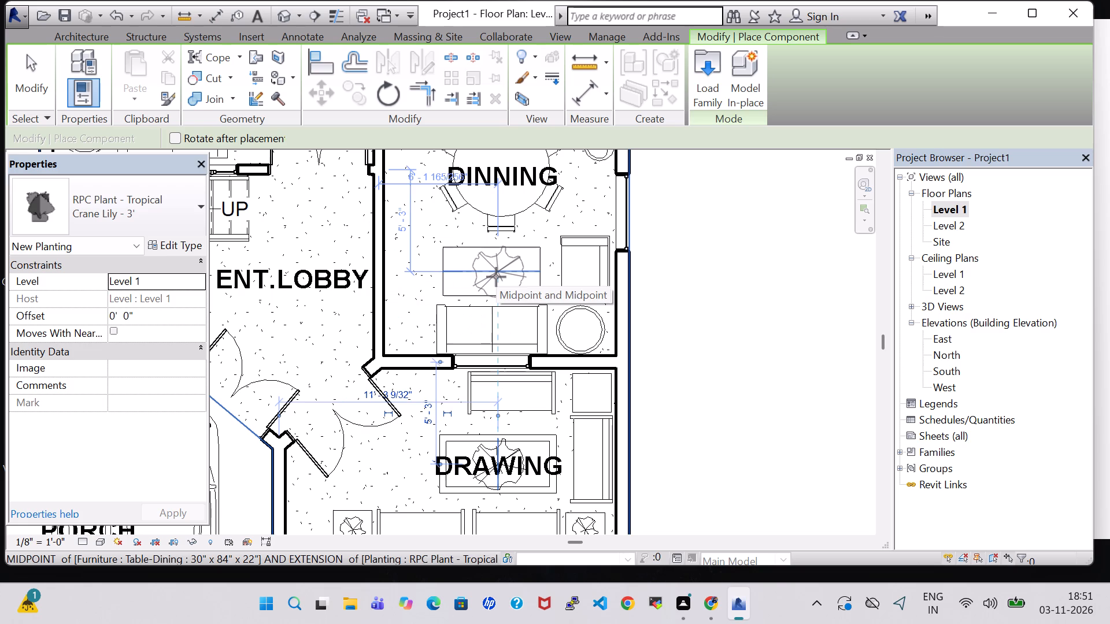
left_click(496, 277)
middle_click_drag(482, 294, 587, 379)
scroll(584, 374, "down", 1)
scroll(393, 373, "down", 2)
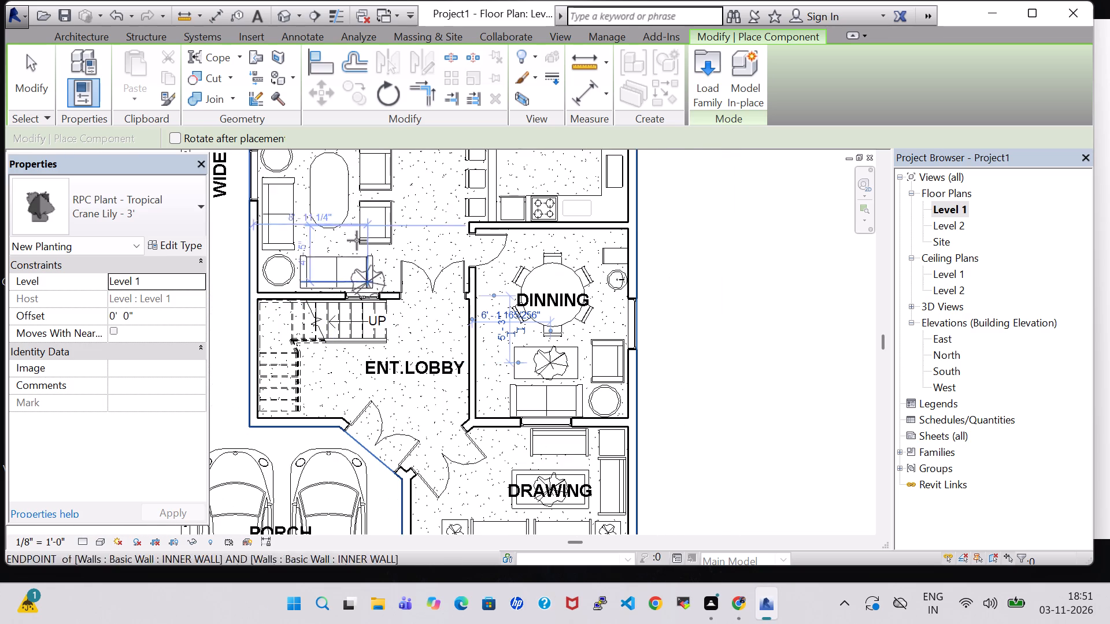
left_click(331, 191)
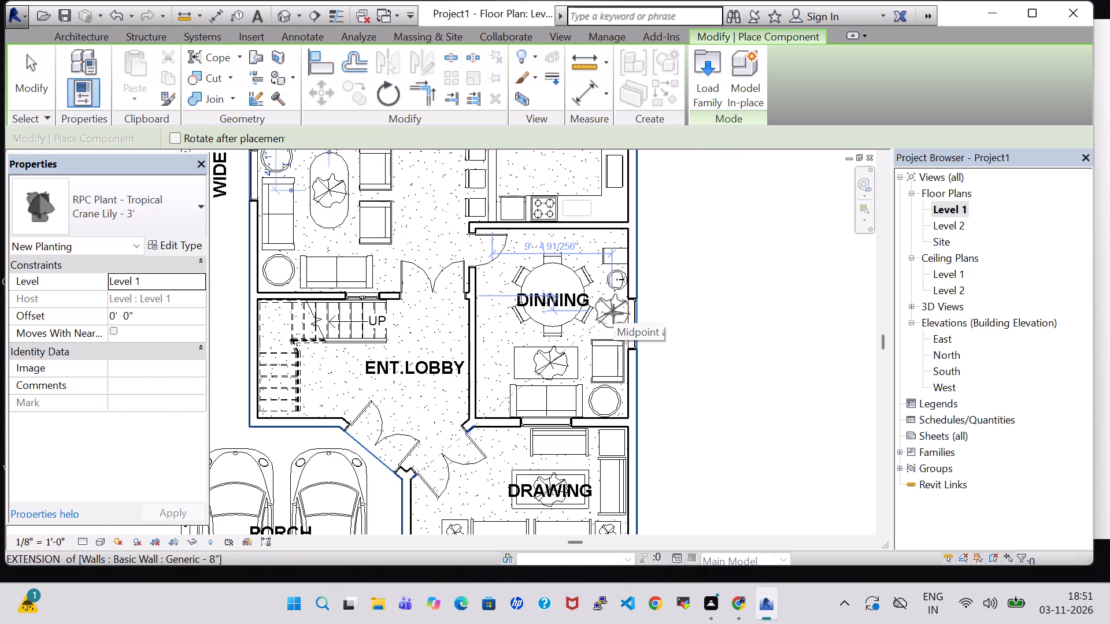
key("Escape")
key("Escape")
key("Escape")
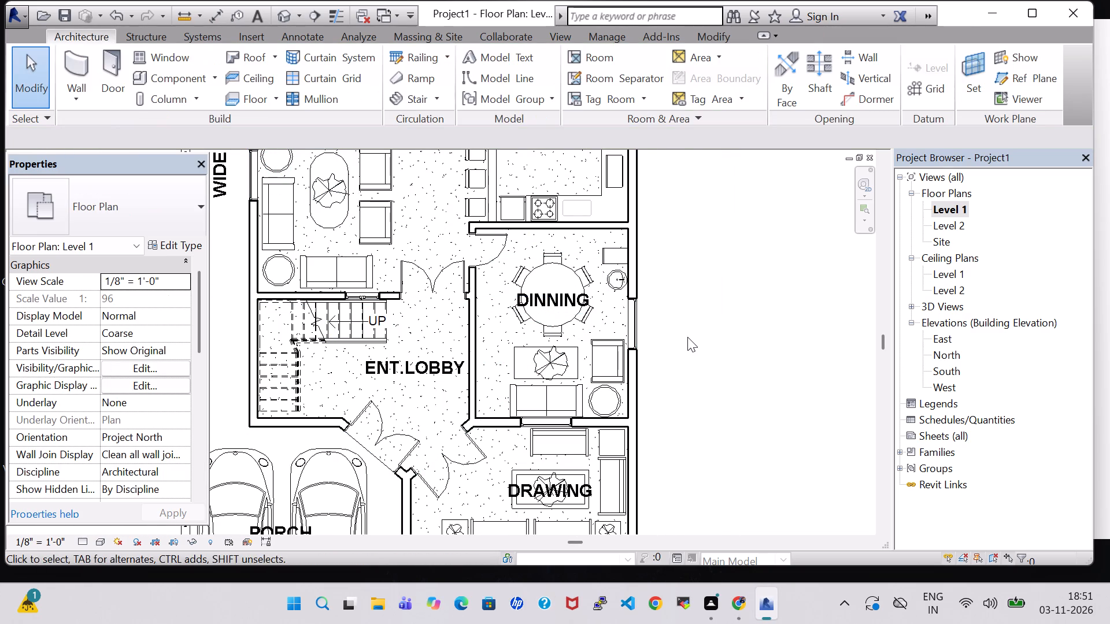
Set the offset of the Crane Lily on the lounge's oval coffee table to 2' 6" and deselect it.
left_click(321, 191)
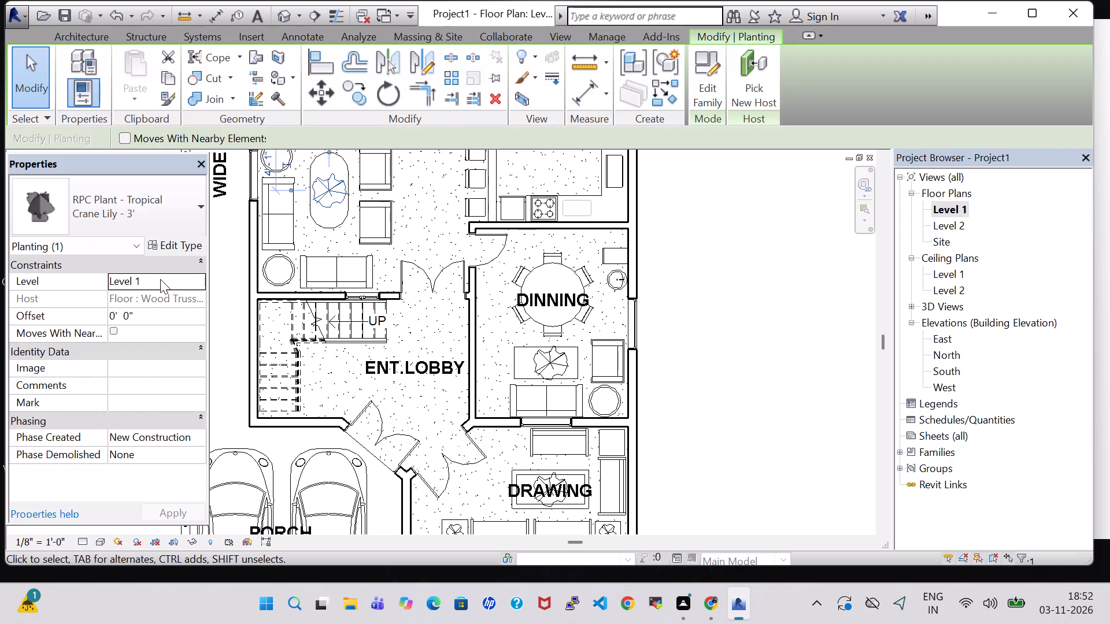
left_click(116, 315)
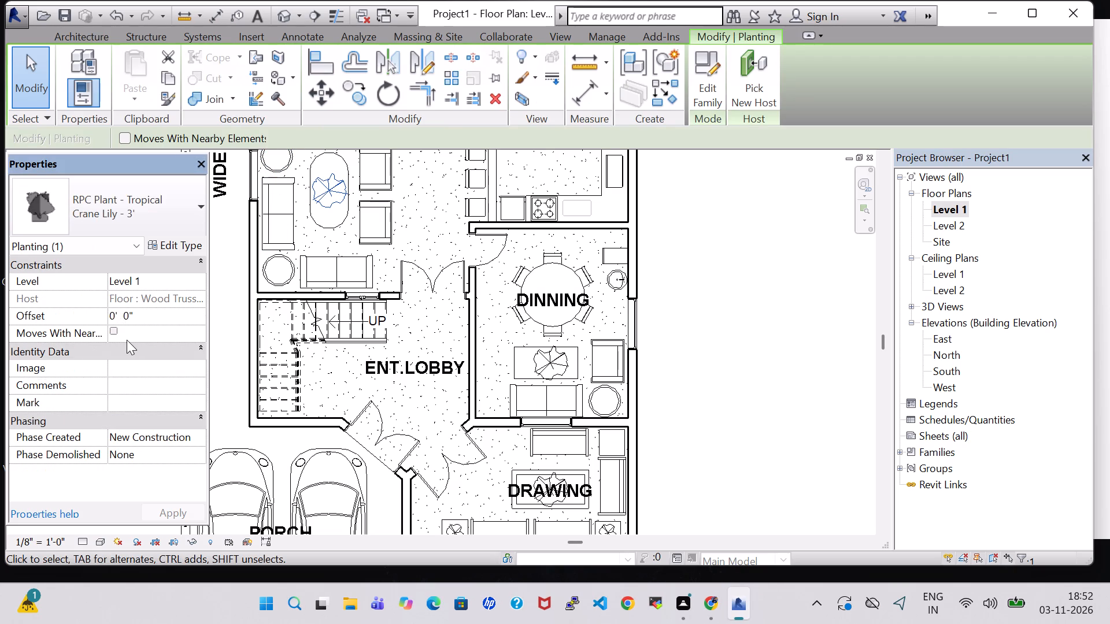
key("BackSpace")
key("2")
key("Right")
key("Right")
key("Right")
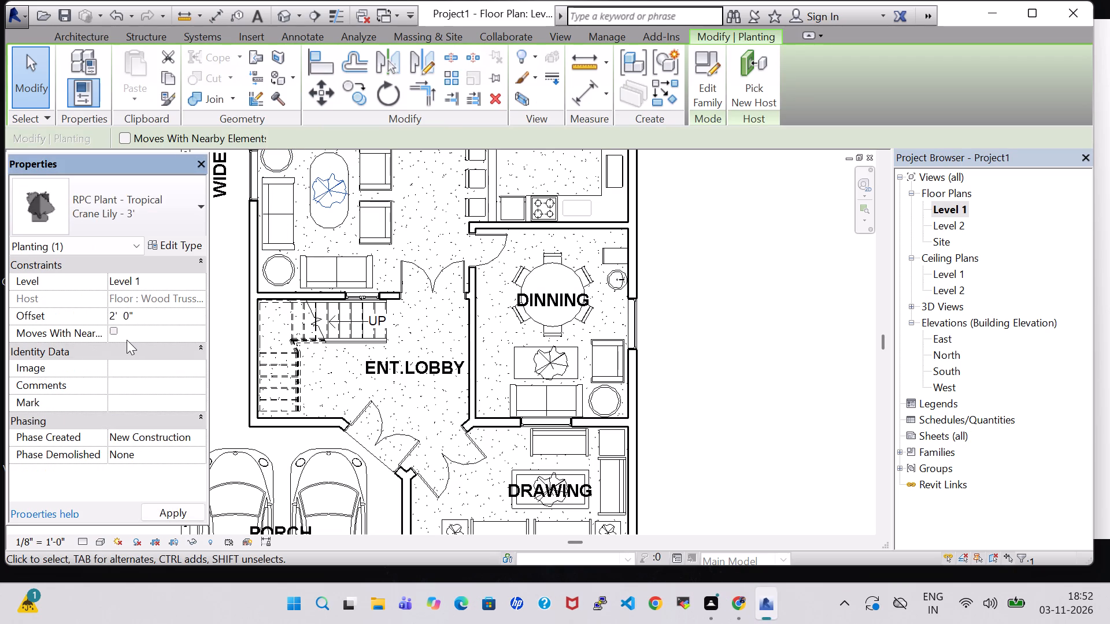
key("Right")
key("BackSpace")
key("6")
key("Return")
left_click(768, 288)
Set the offset of the Crane Lily on the dining room's rectangular coffee table to 2' 6" and deselect it.
left_click(561, 373)
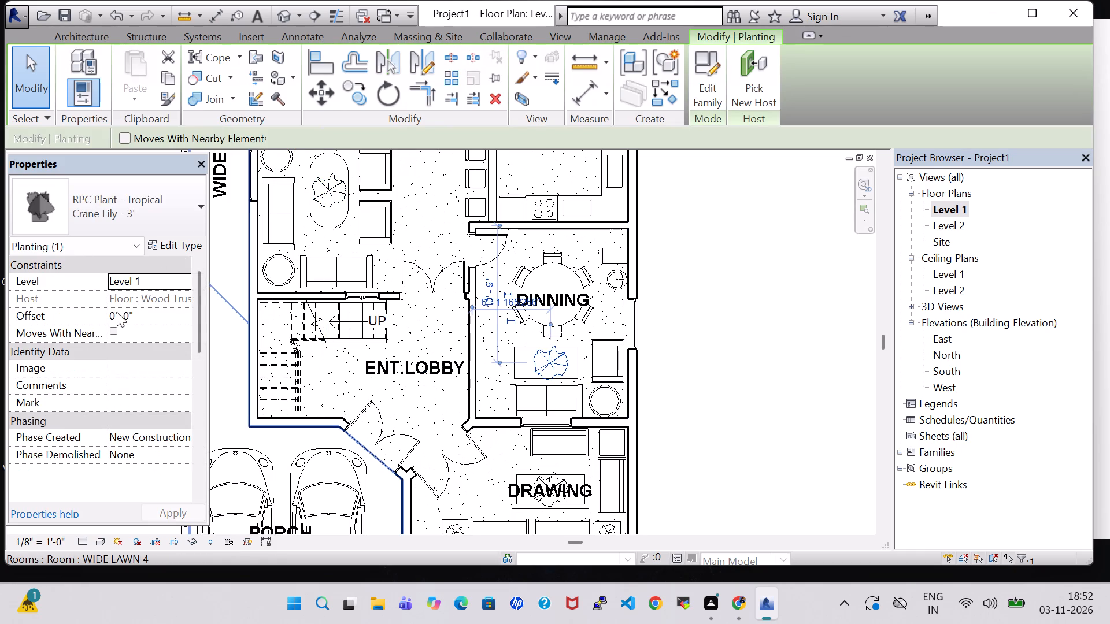
left_click(117, 314)
key("Left")
key("BackSpace")
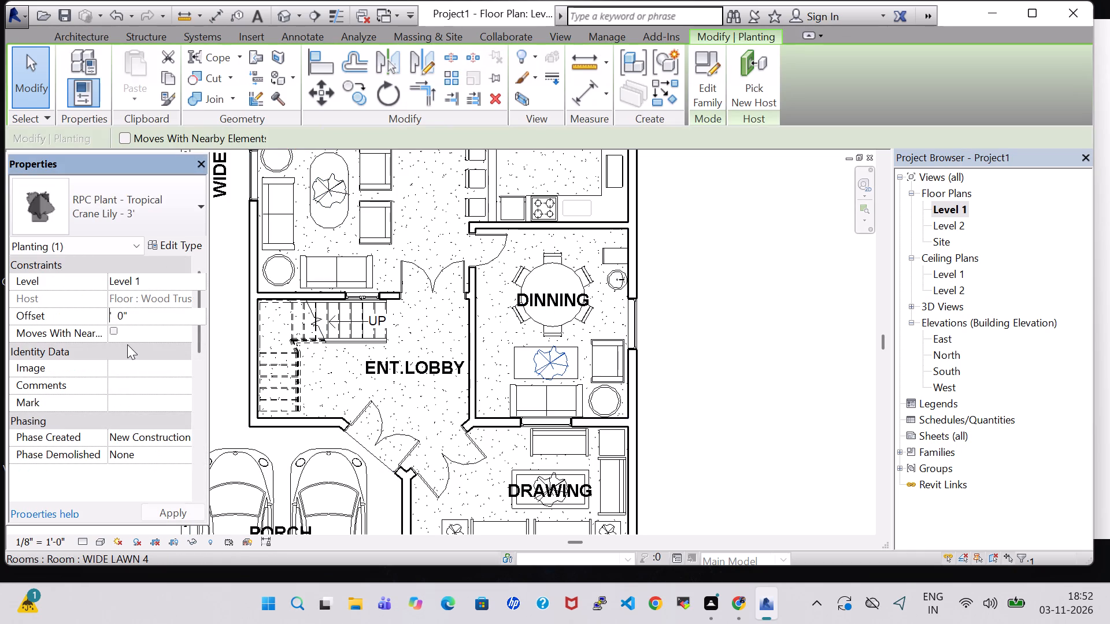
key("2")
key("Right")
key("Right")
key("Right")
key("Right")
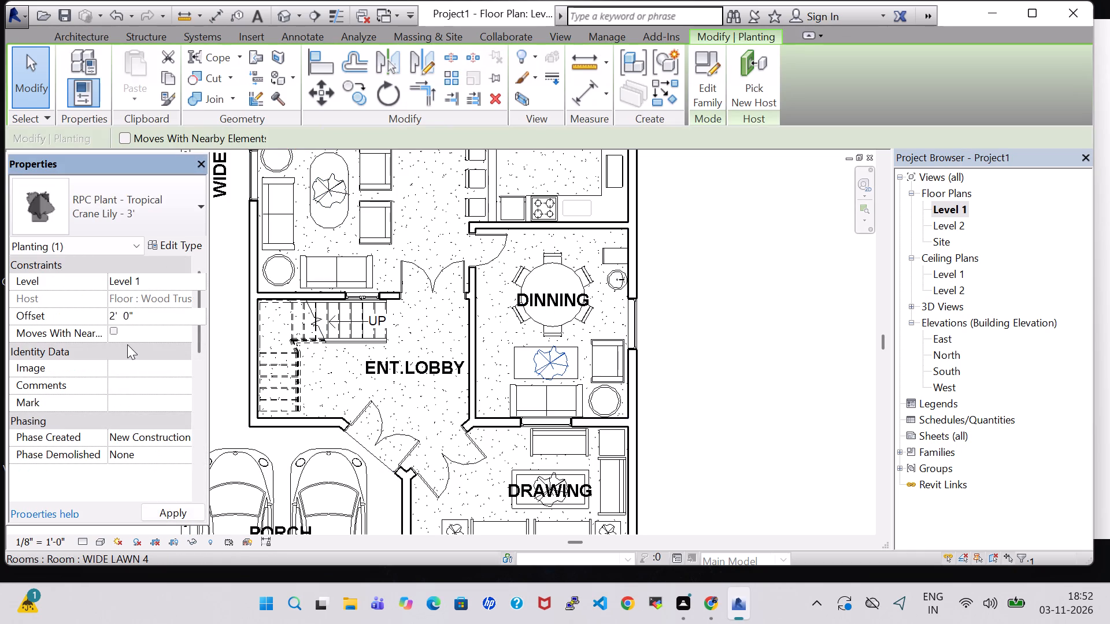
key("BackSpace")
key("6")
key("Return")
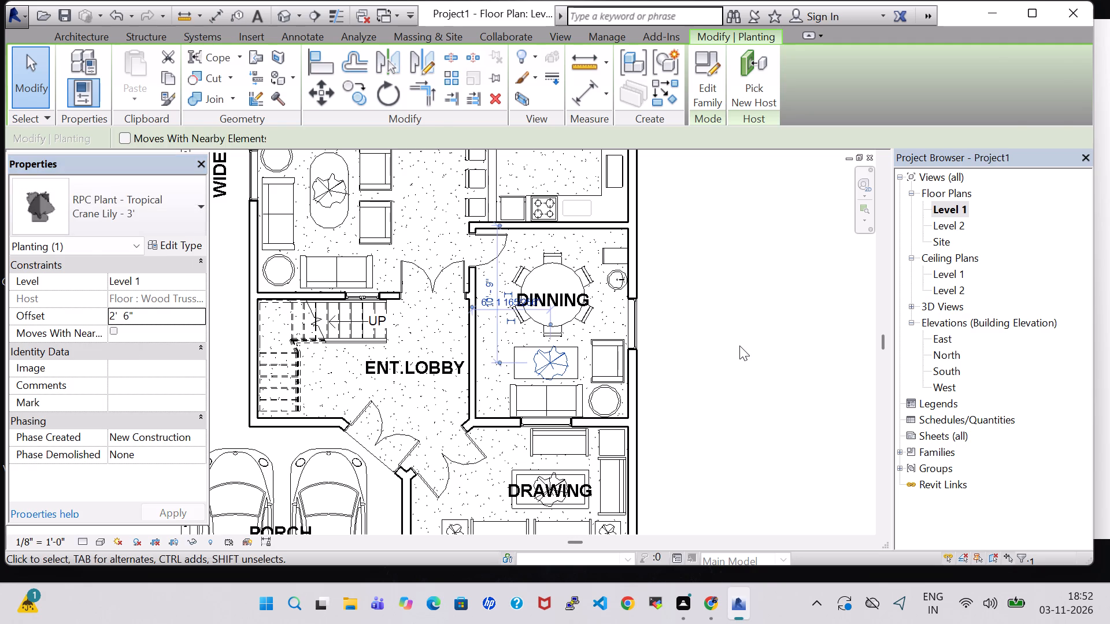
left_click(739, 346)
Set the offset of the Crane Lily on the drawing room's coffee table to 2' 6" and deselect it.
middle_click_drag(738, 395, 739, 332)
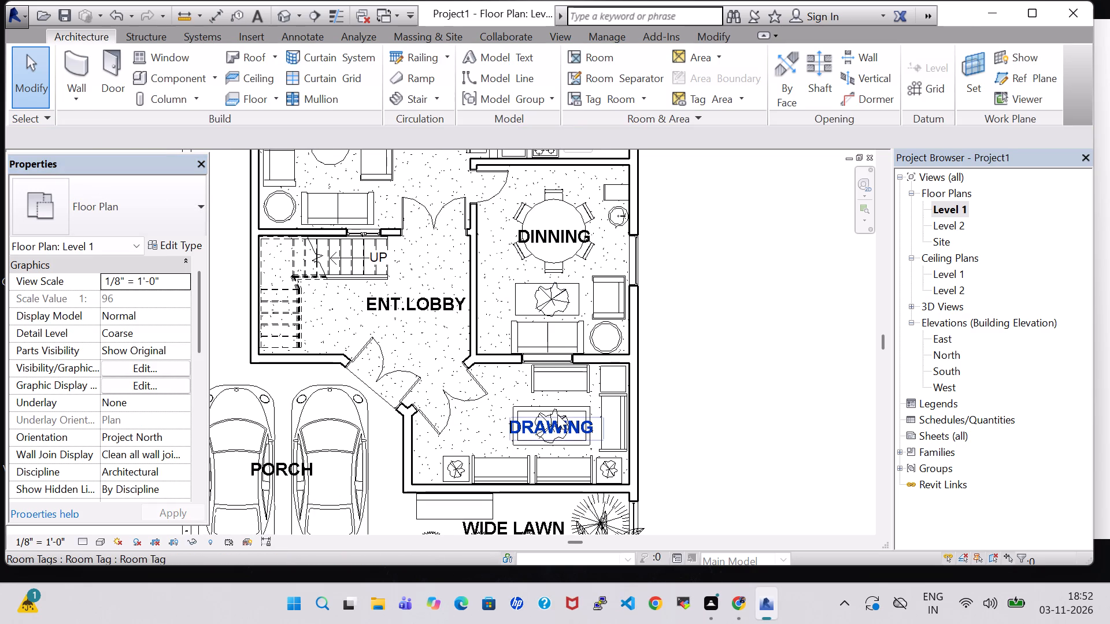
left_click(557, 410)
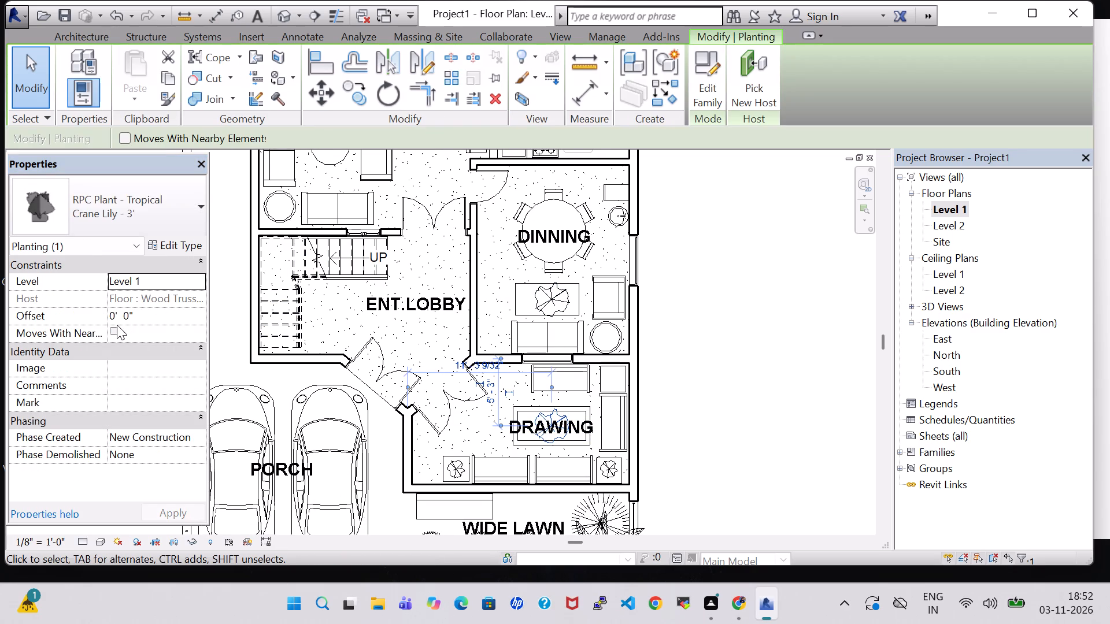
left_click(116, 317)
key("BackSpace")
key("2")
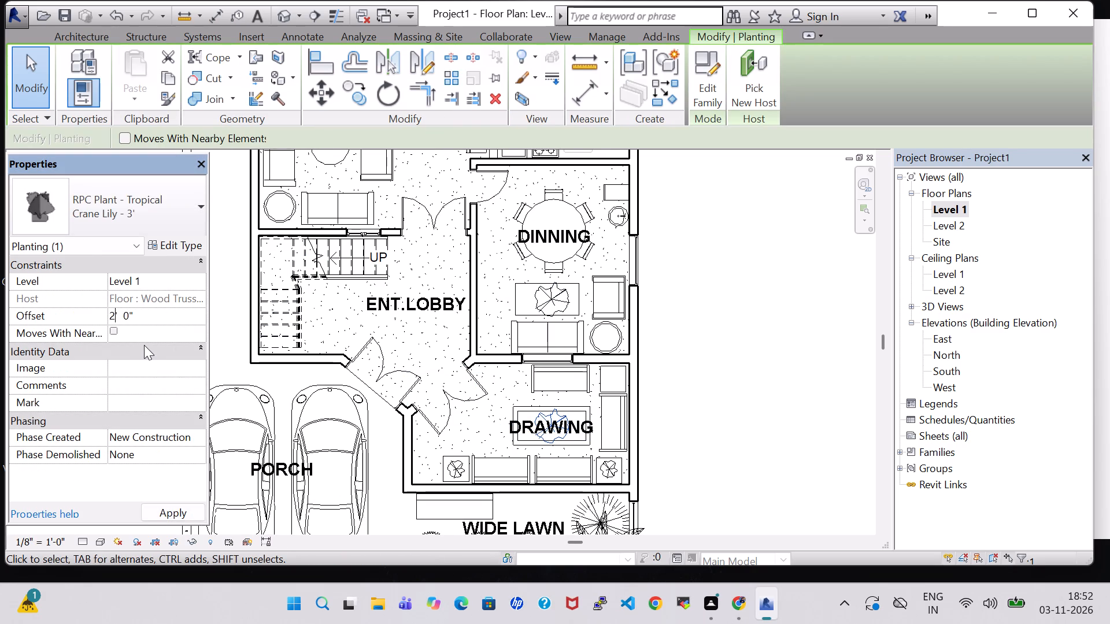
key("Right")
key("Right")
key("Right")
key("Right")
key("BackSpace")
key("6")
key("Return")
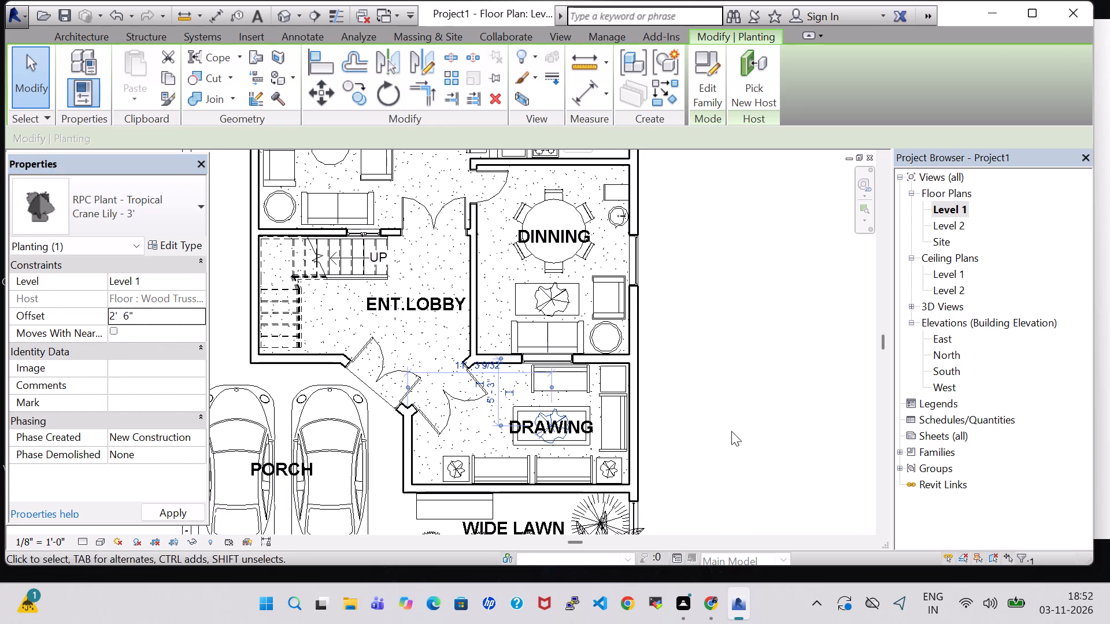
left_click(730, 428)
In the 3D view, nudge the dining room's Crane Lily slightly north on its coffee table and deselect it.
left_click(284, 13)
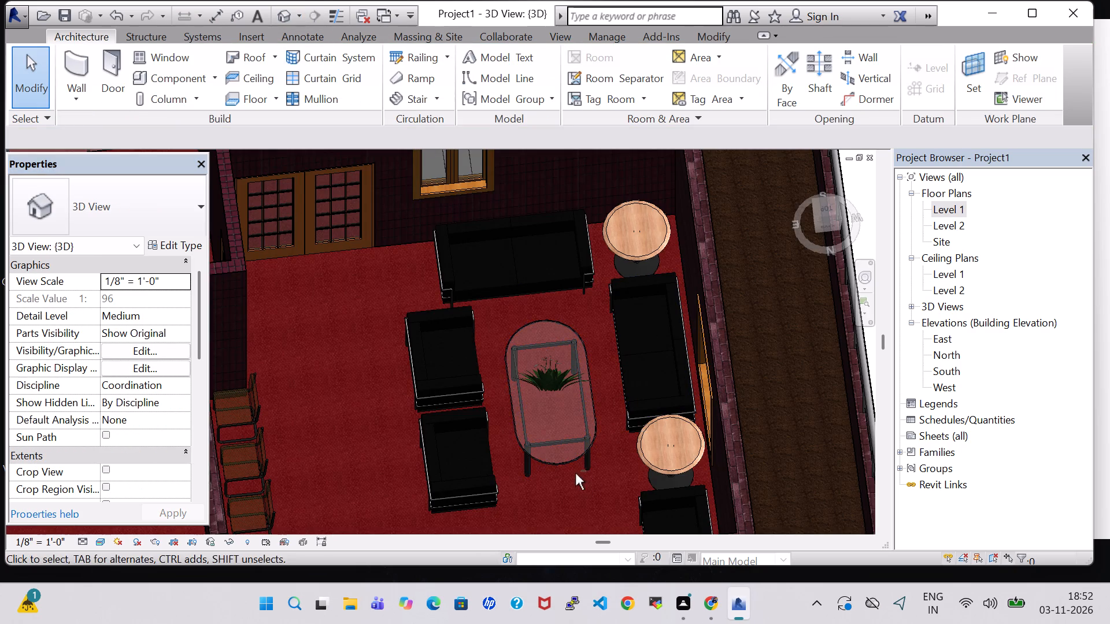
middle_click_drag(575, 473, 617, 335, "shift")
scroll(555, 280, "down", 3)
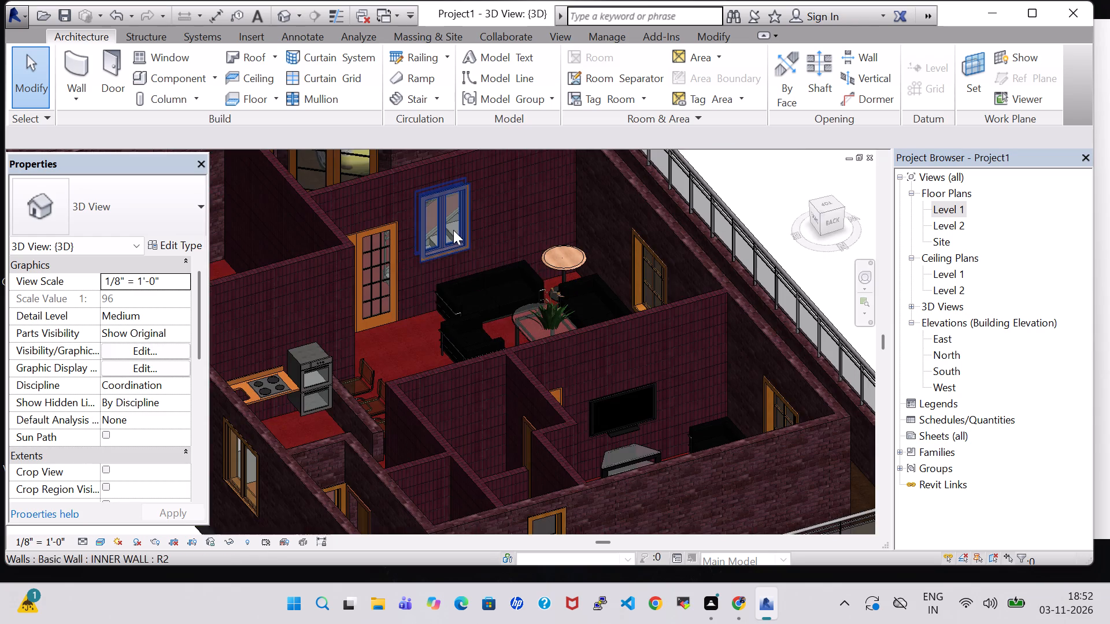
middle_click_drag(506, 273, 660, 448)
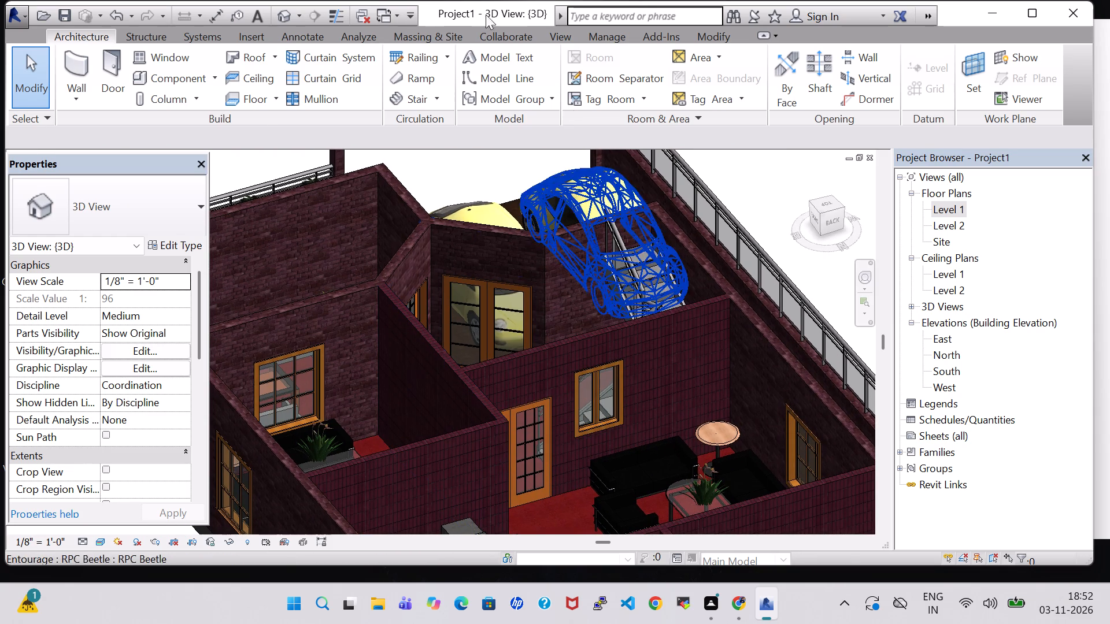
middle_click_drag(404, 390, 432, 467, "shift")
middle_click_drag(416, 432, 477, 330)
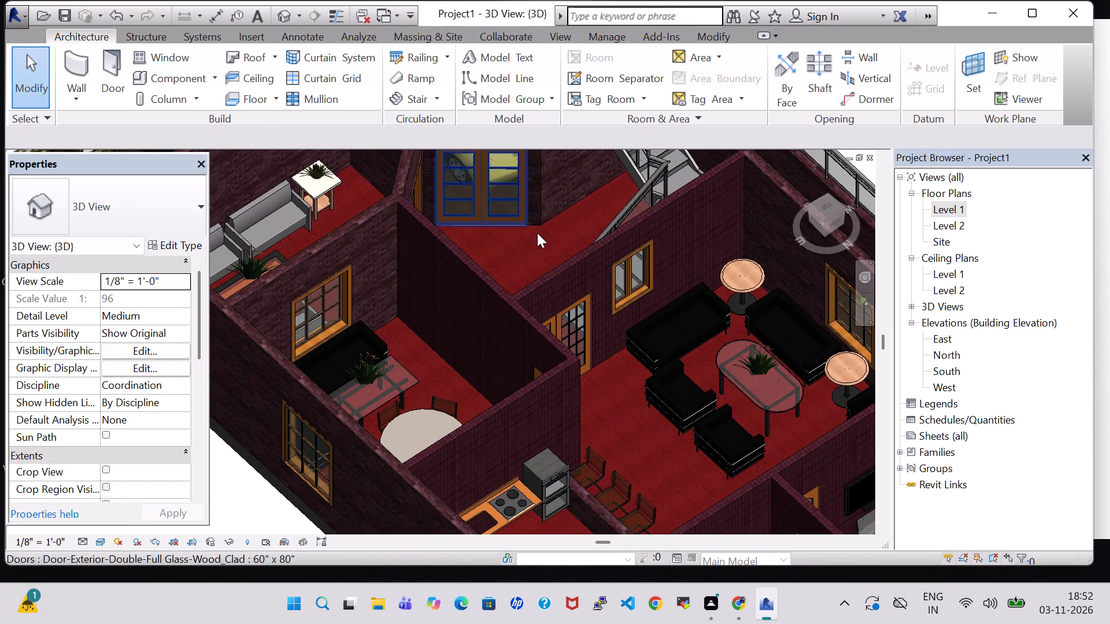
left_click(378, 373)
key("Right")
key("Down")
key("Down")
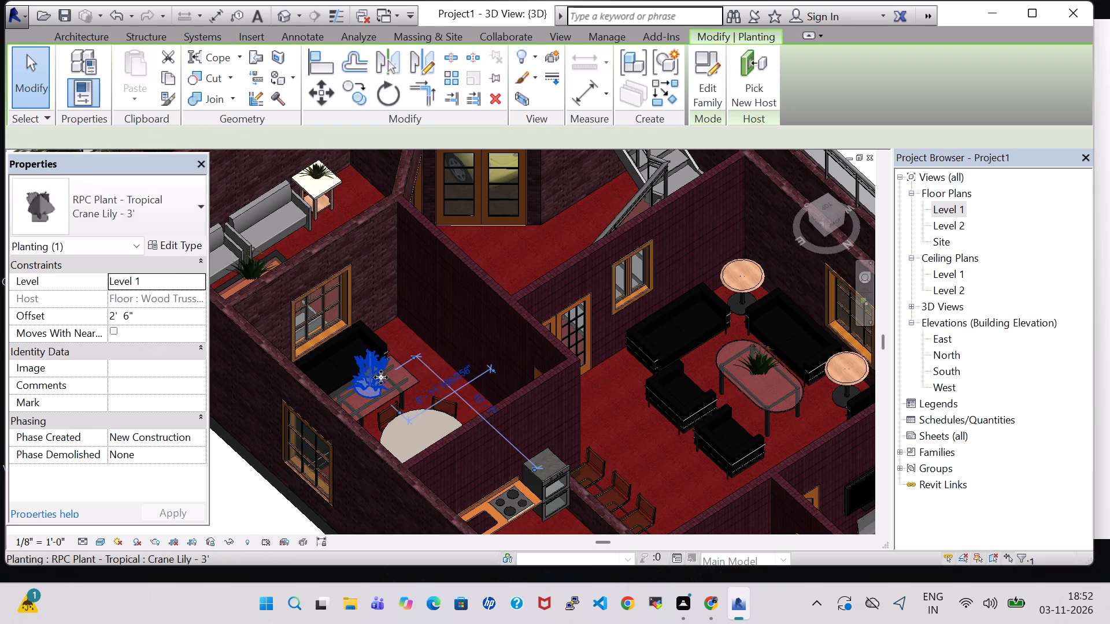
key("Down")
left_click(419, 348)
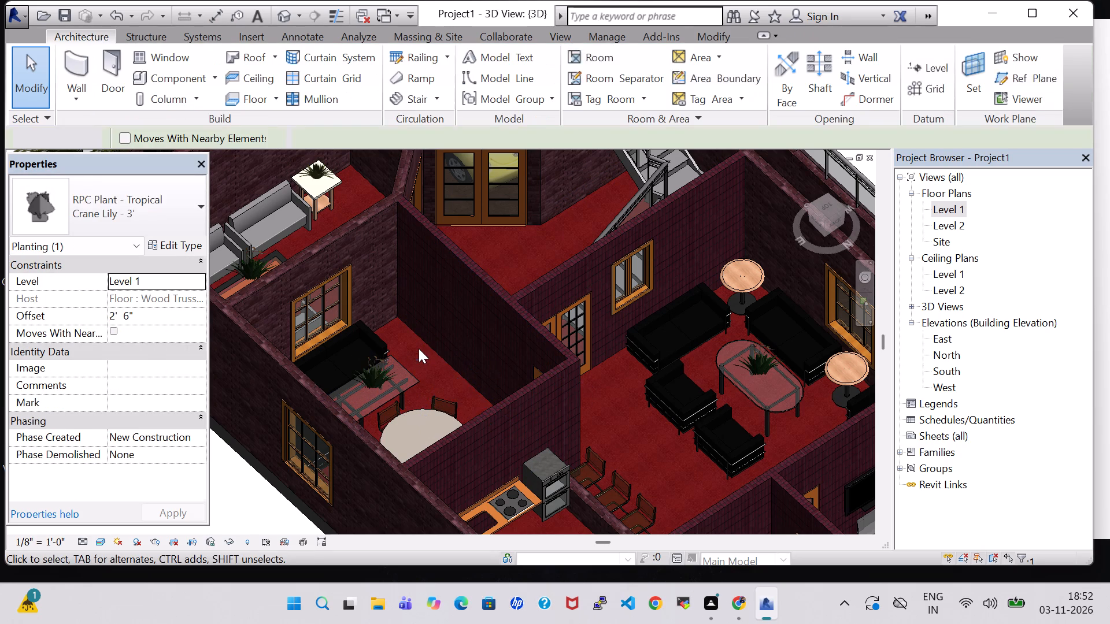
Return to the Level 1 floor plan and start placing a component.
scroll(616, 380, "down", 2)
middle_click_drag(693, 378, 573, 307)
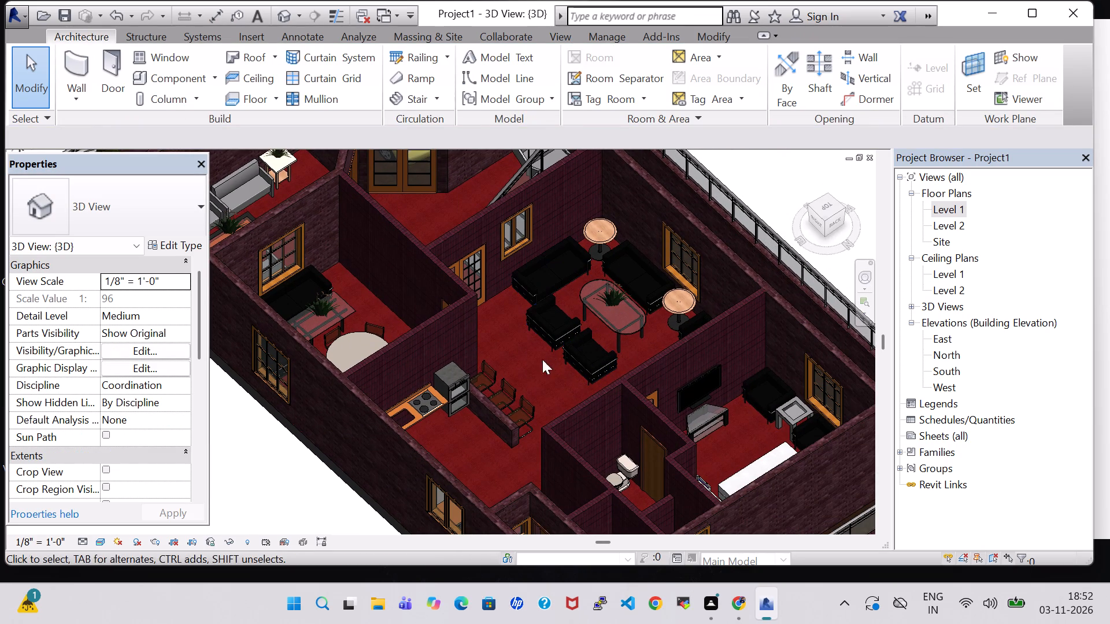
middle_click_drag(526, 381, 530, 385, "shift")
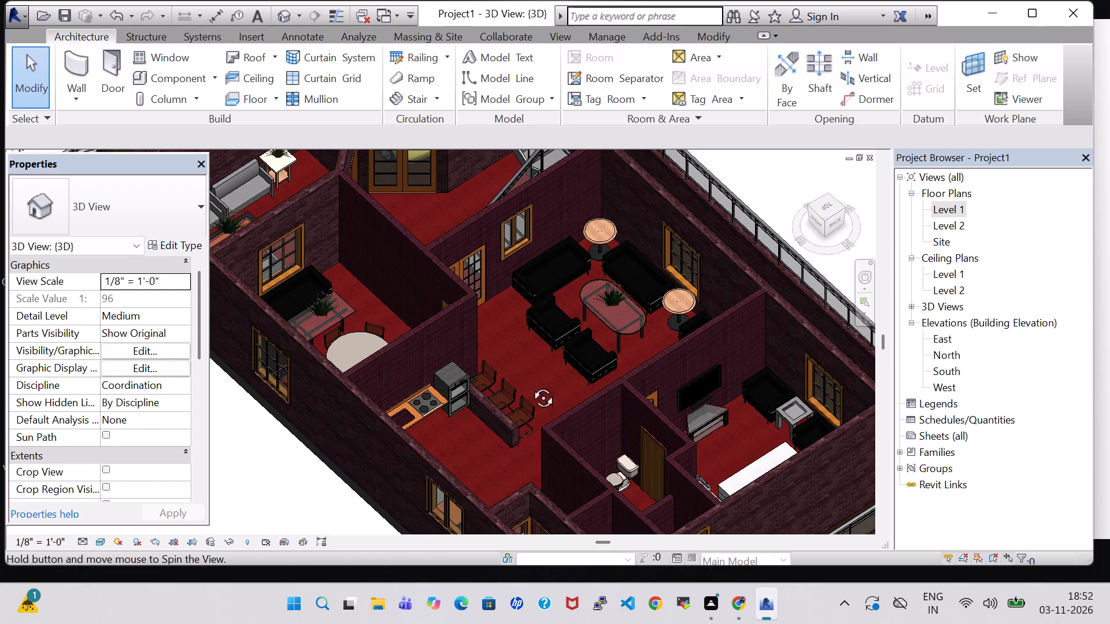
middle_click_drag(530, 385, 622, 474, "shift")
middle_click_drag(646, 399, 650, 347)
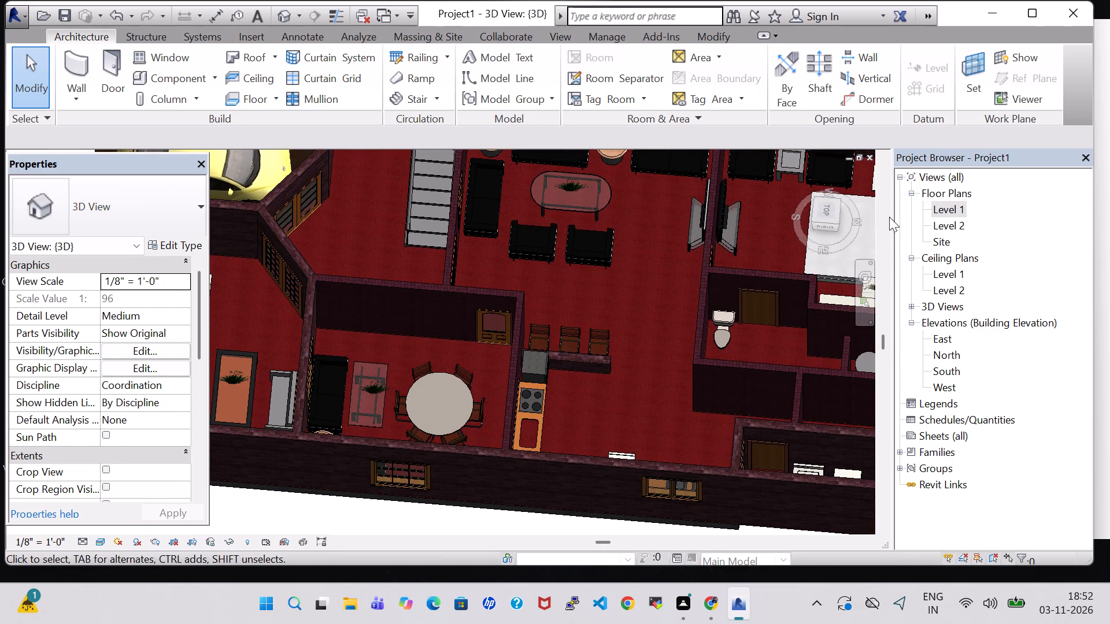
double_click(938, 210)
scroll(668, 280, "down", 1)
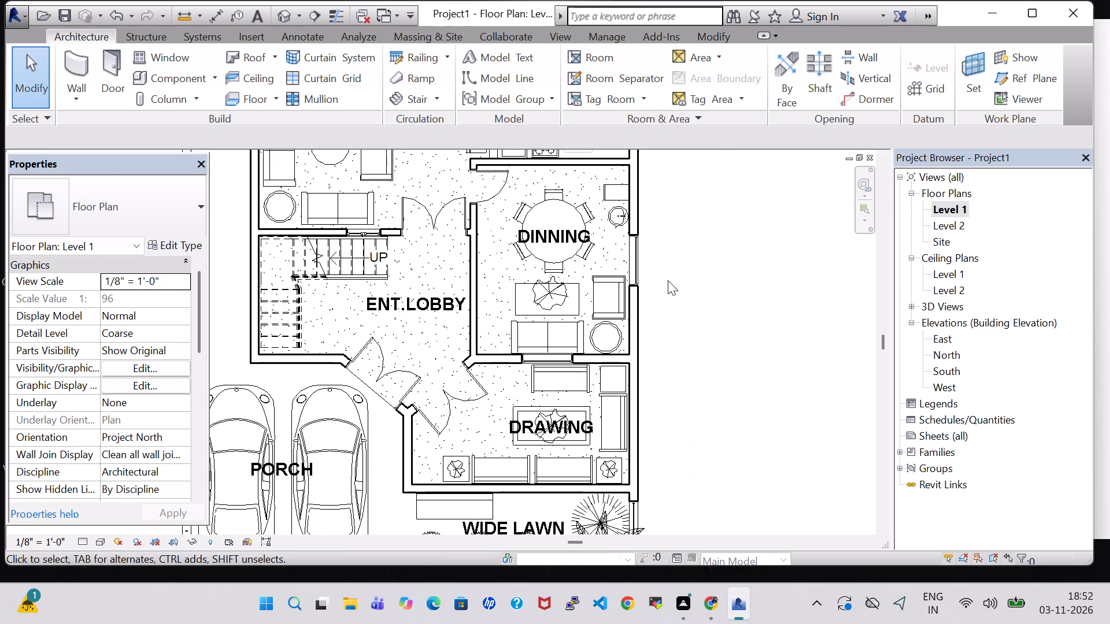
scroll(668, 280, "down", 2)
middle_click_drag(668, 280, 646, 323)
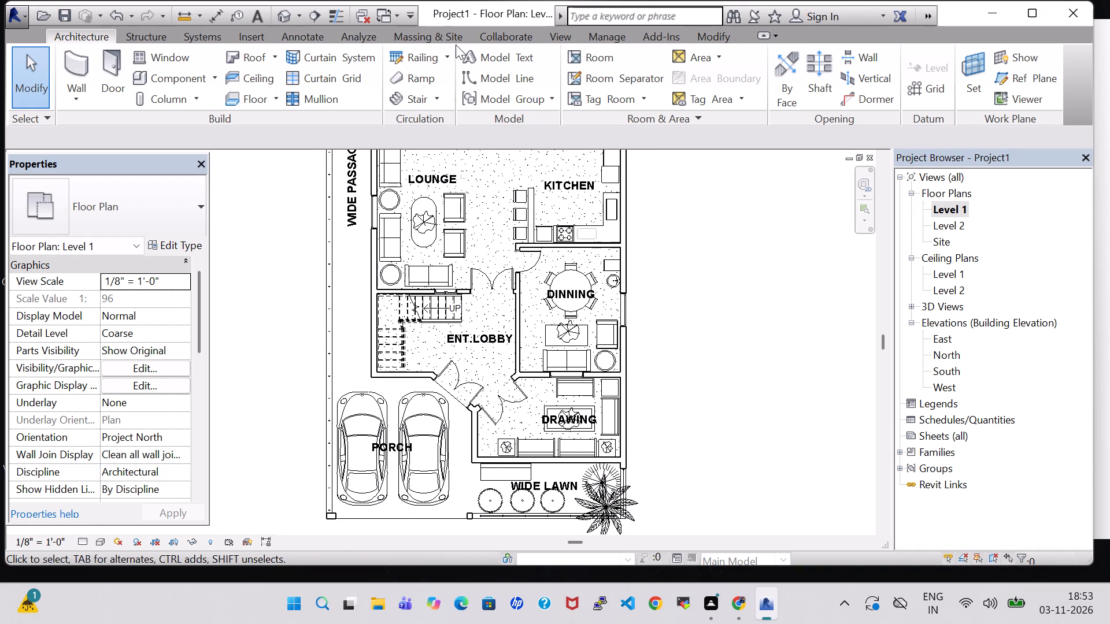
left_click(154, 67)
left_click(163, 83)
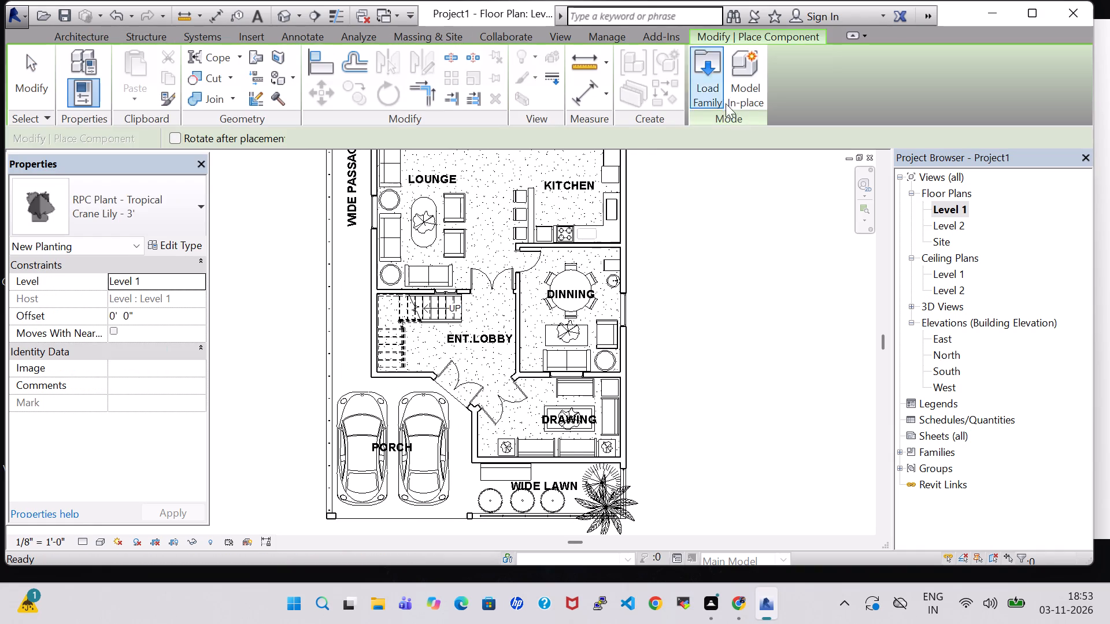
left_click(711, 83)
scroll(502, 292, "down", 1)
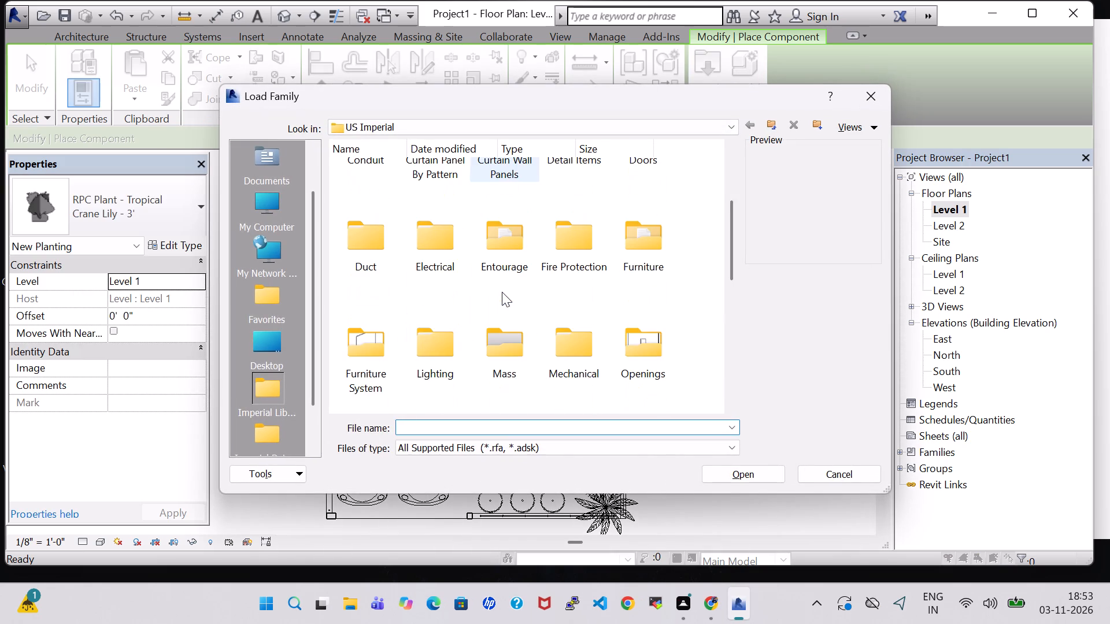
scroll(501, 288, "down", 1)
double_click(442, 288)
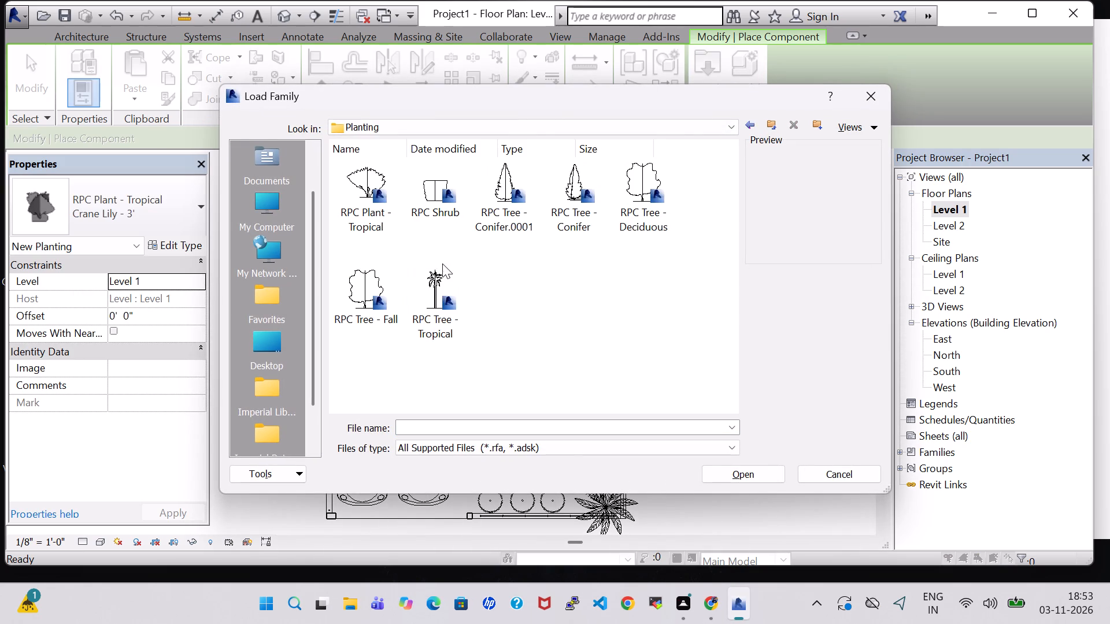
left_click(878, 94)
Choose the RPC Plant - Tropical Dagger - 2' component and place it at the centre of the dining room's round side table.
left_click(106, 191)
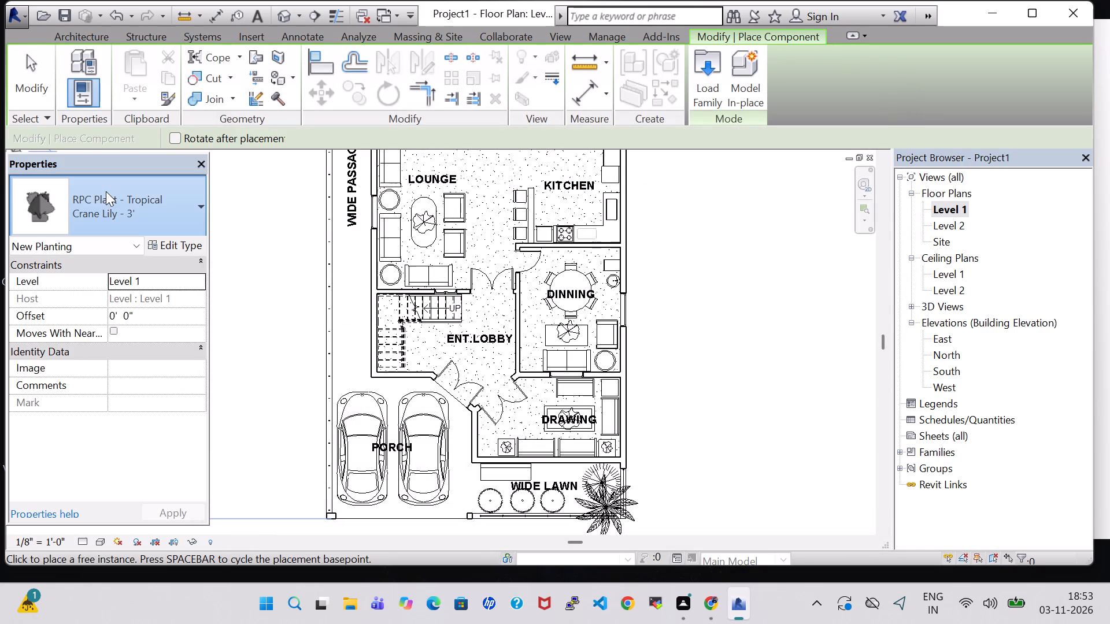
left_click(87, 407)
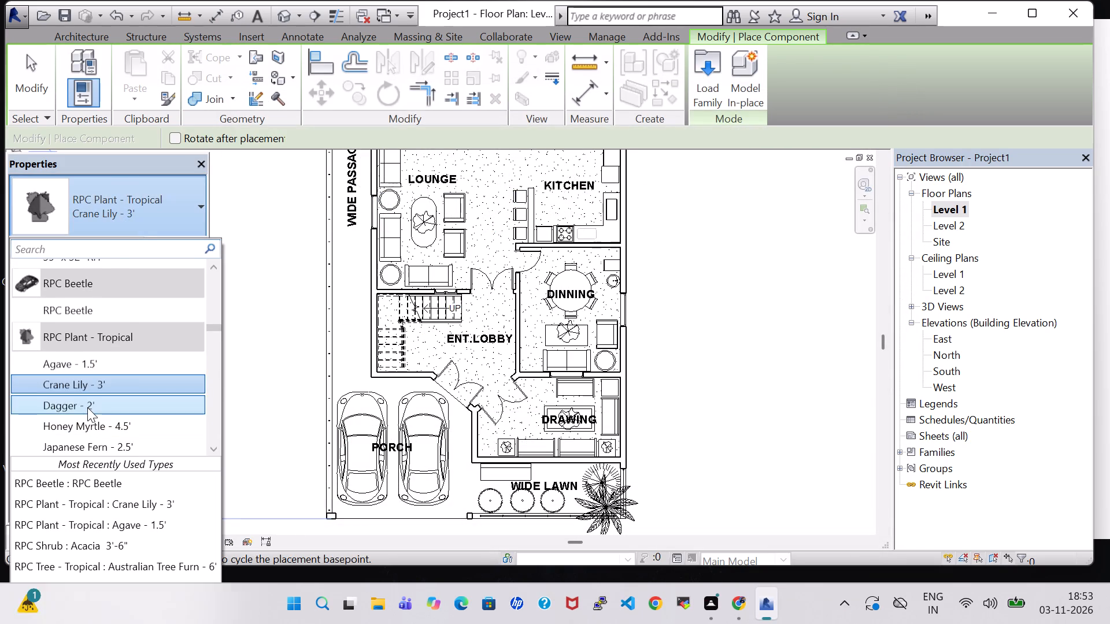
middle_click_drag(437, 296, 413, 370)
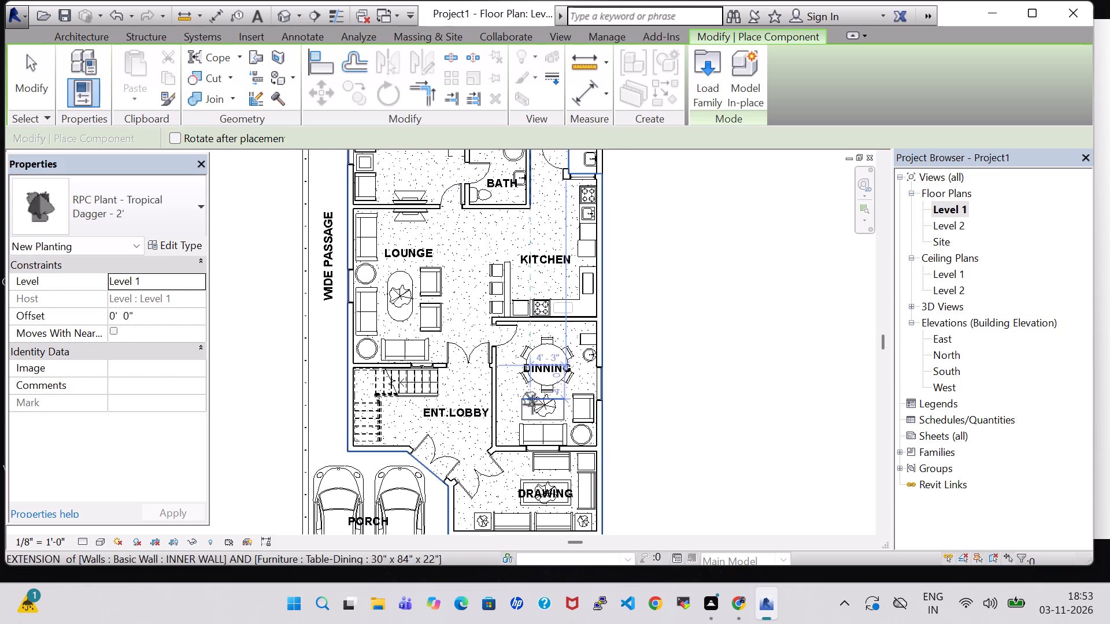
scroll(575, 439, "up", 6)
middle_click_drag(570, 344, 537, 456)
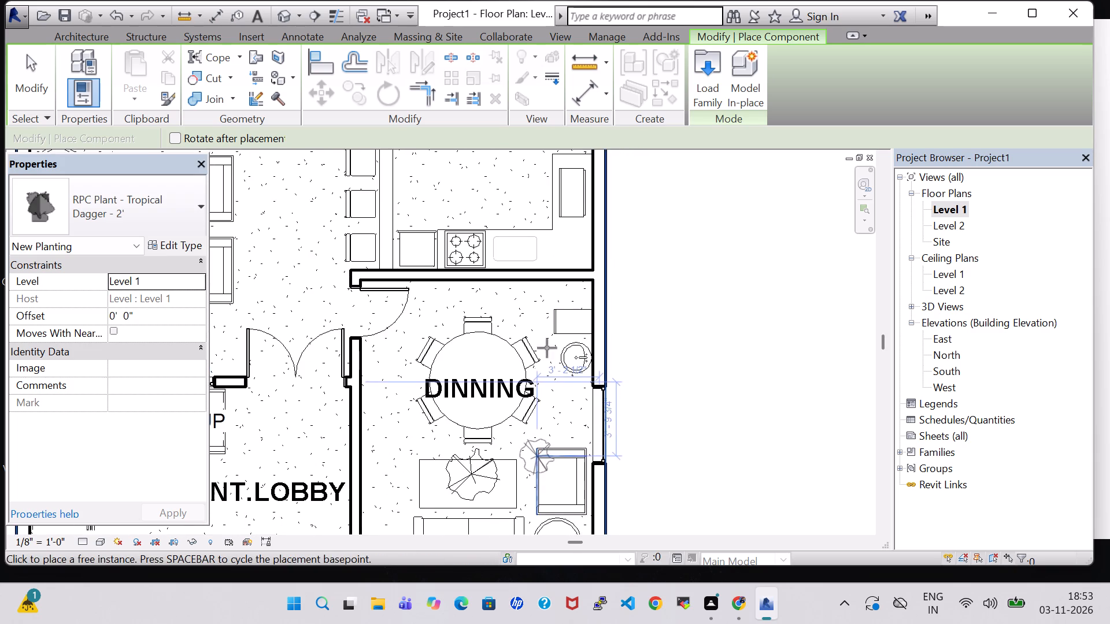
scroll(547, 348, "down", 3)
middle_click_drag(550, 353, 554, 315)
scroll(550, 353, "up", 1)
scroll(556, 456, "up", 5)
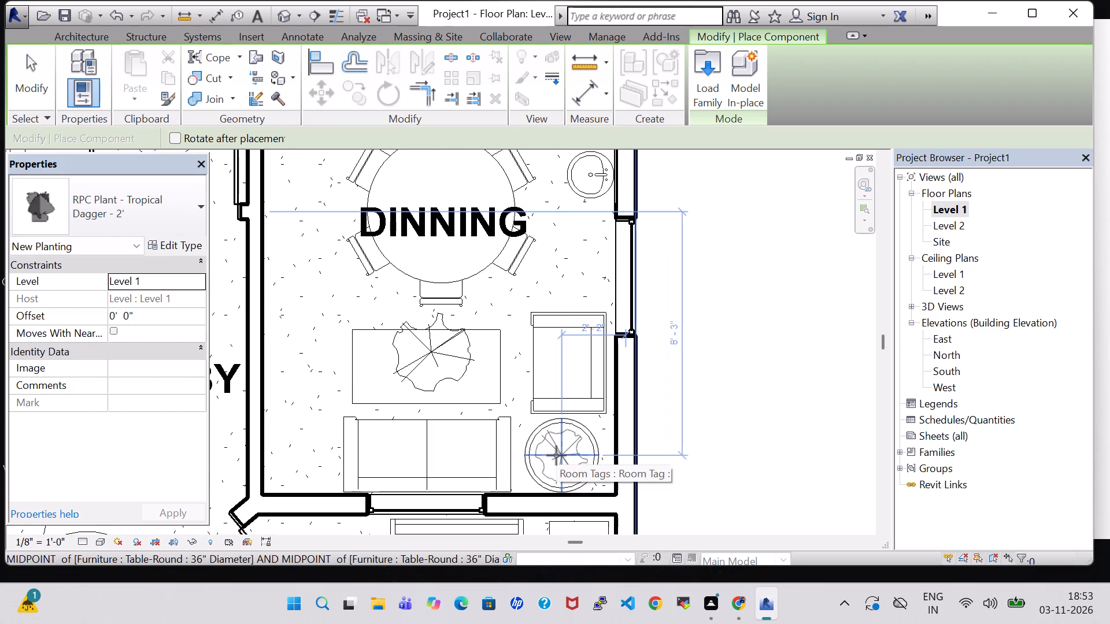
left_click(556, 455)
Place Dagger - 2' plants at the centres of the lounge's two round side tables along the wide passage wall.
middle_click_drag(443, 363, 606, 452)
scroll(606, 452, "down", 3)
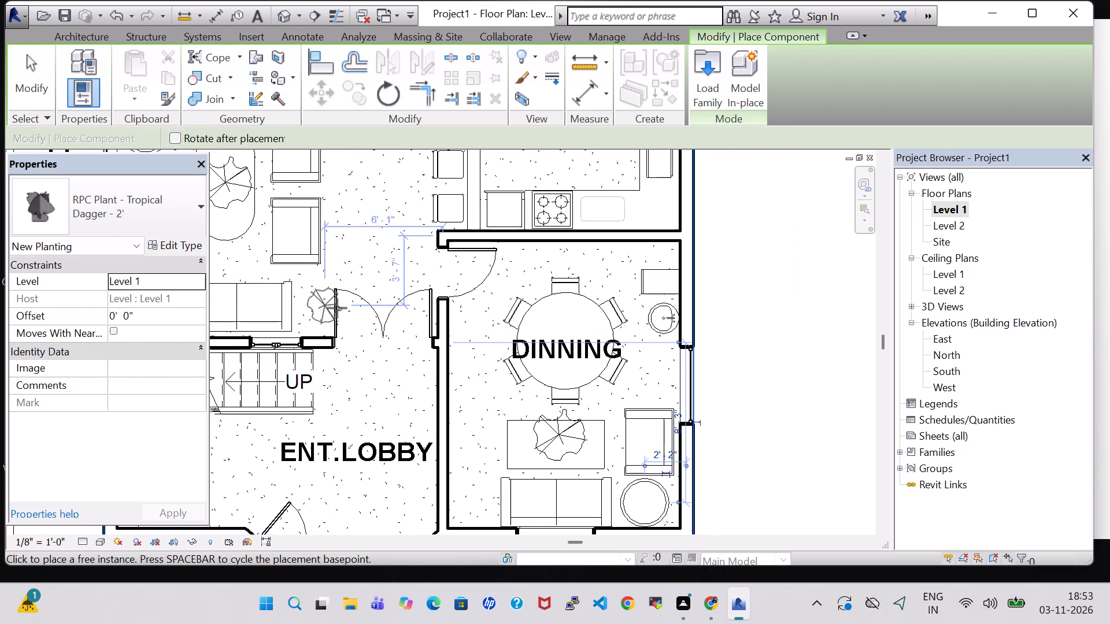
middle_click_drag(337, 308, 512, 385)
scroll(337, 308, "down", 1)
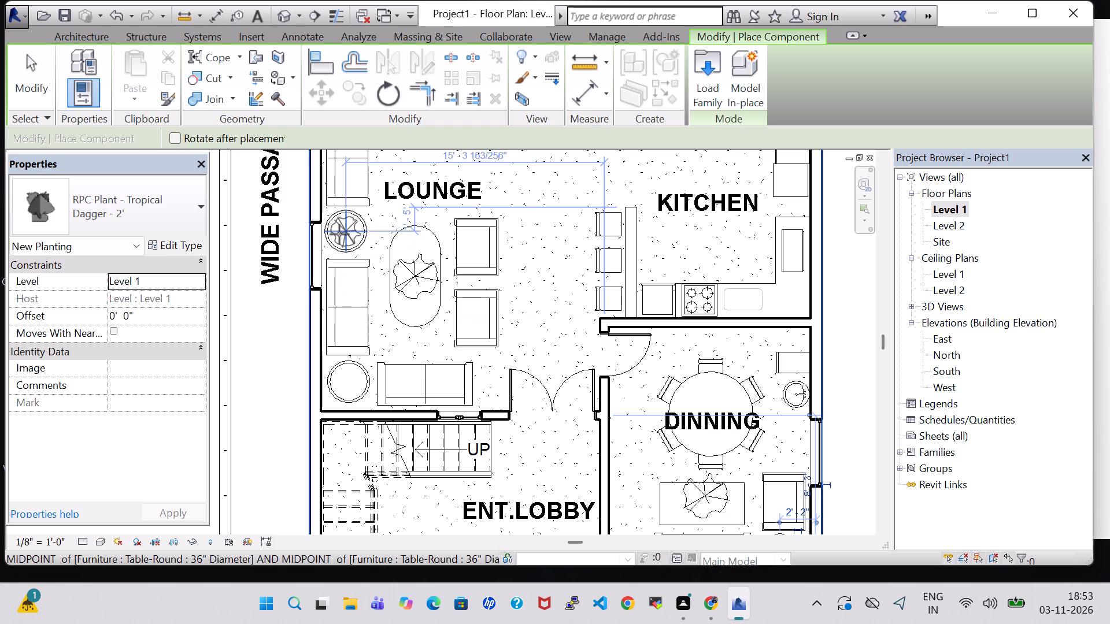
left_click(339, 234)
left_click(345, 385)
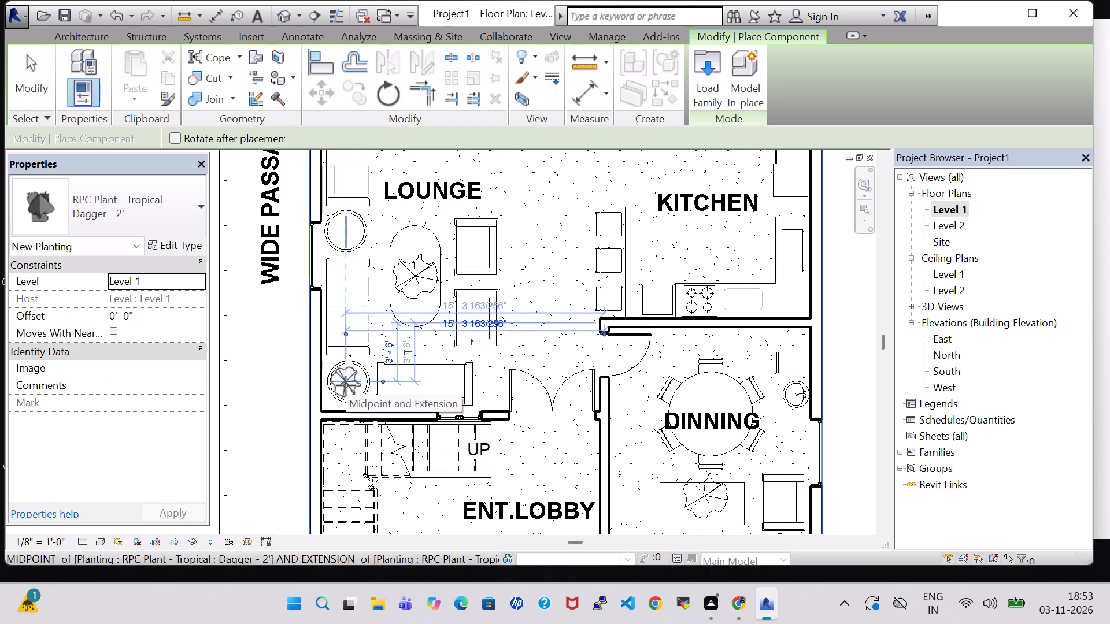
End the component placement and switch to a closer 3D view of the lounge's side tables.
key("Escape")
key("Escape")
key("Escape")
key("Escape")
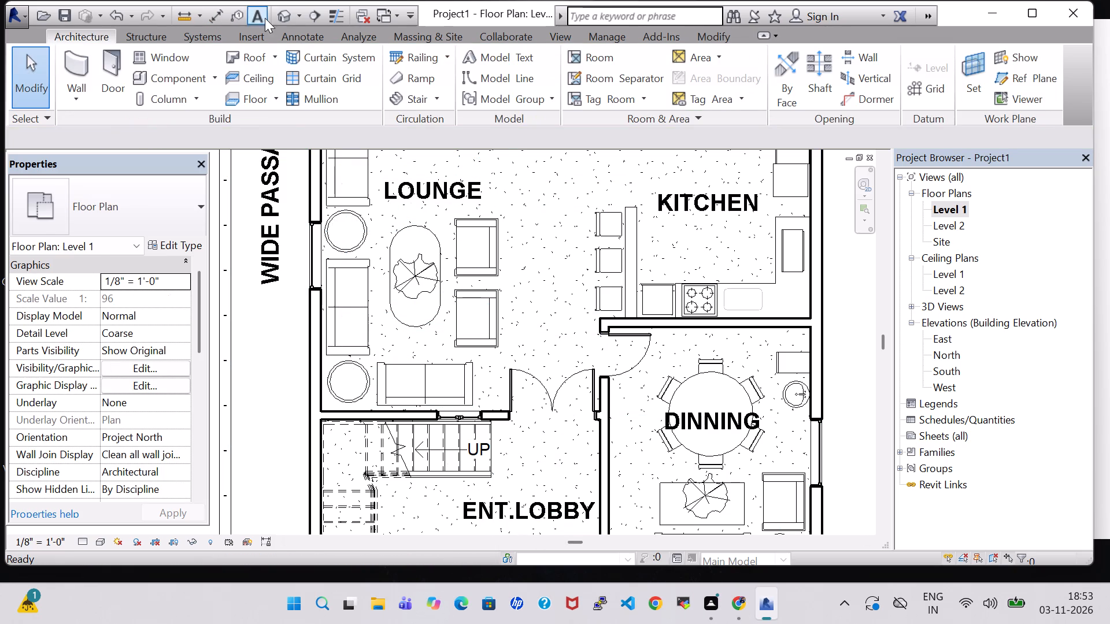
left_click(280, 18)
scroll(670, 309, "down", 2)
middle_click_drag(688, 317, 619, 385)
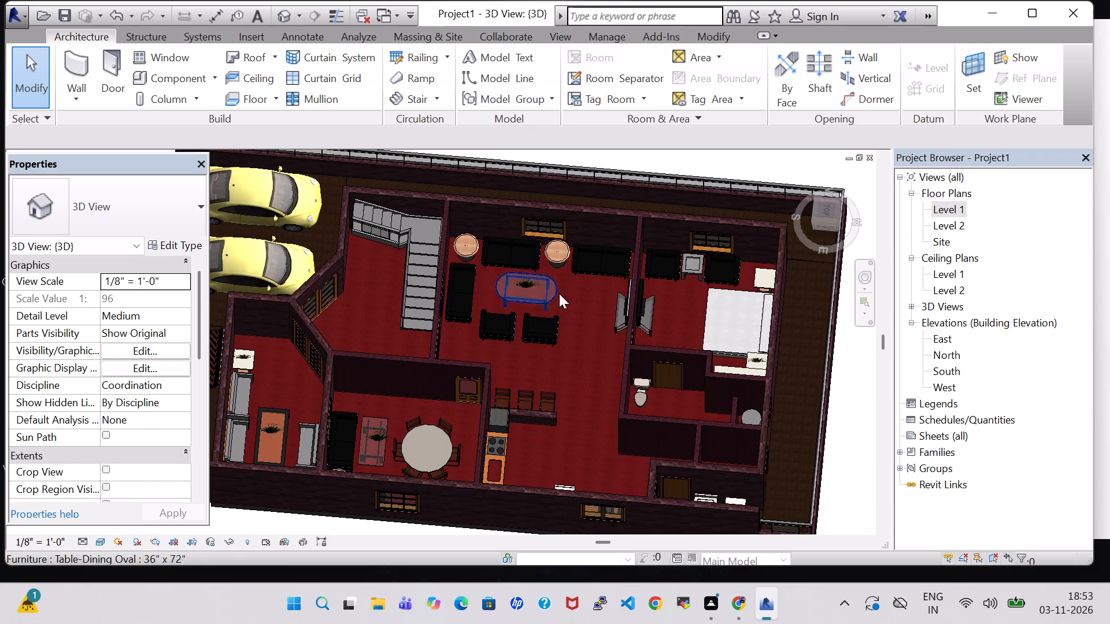
middle_click_drag(564, 323, 572, 232, "shift")
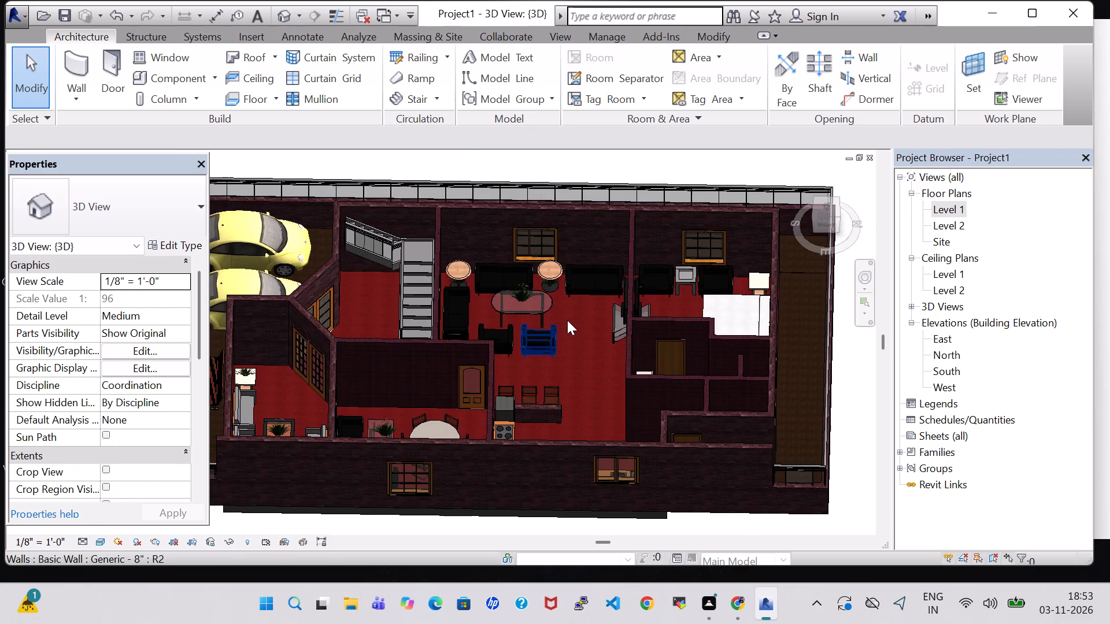
scroll(567, 321, "up", 8)
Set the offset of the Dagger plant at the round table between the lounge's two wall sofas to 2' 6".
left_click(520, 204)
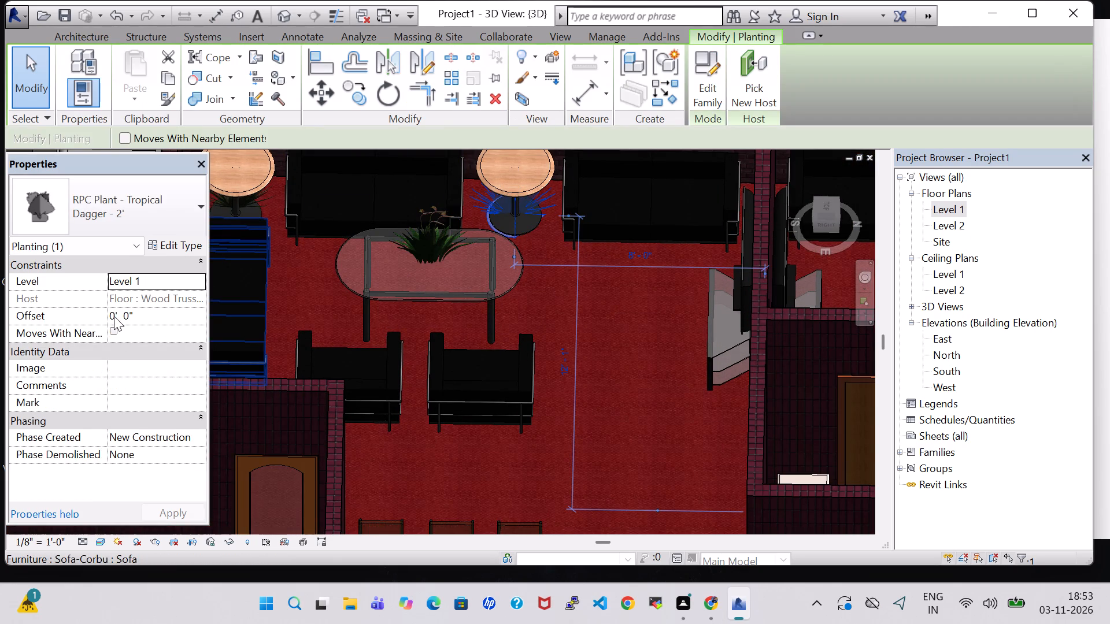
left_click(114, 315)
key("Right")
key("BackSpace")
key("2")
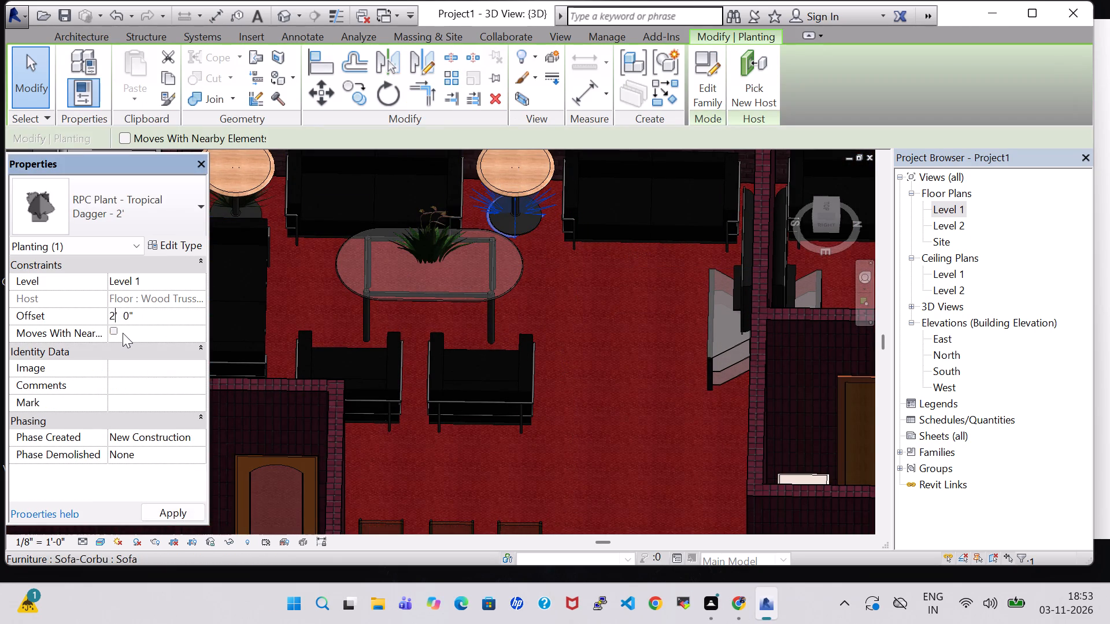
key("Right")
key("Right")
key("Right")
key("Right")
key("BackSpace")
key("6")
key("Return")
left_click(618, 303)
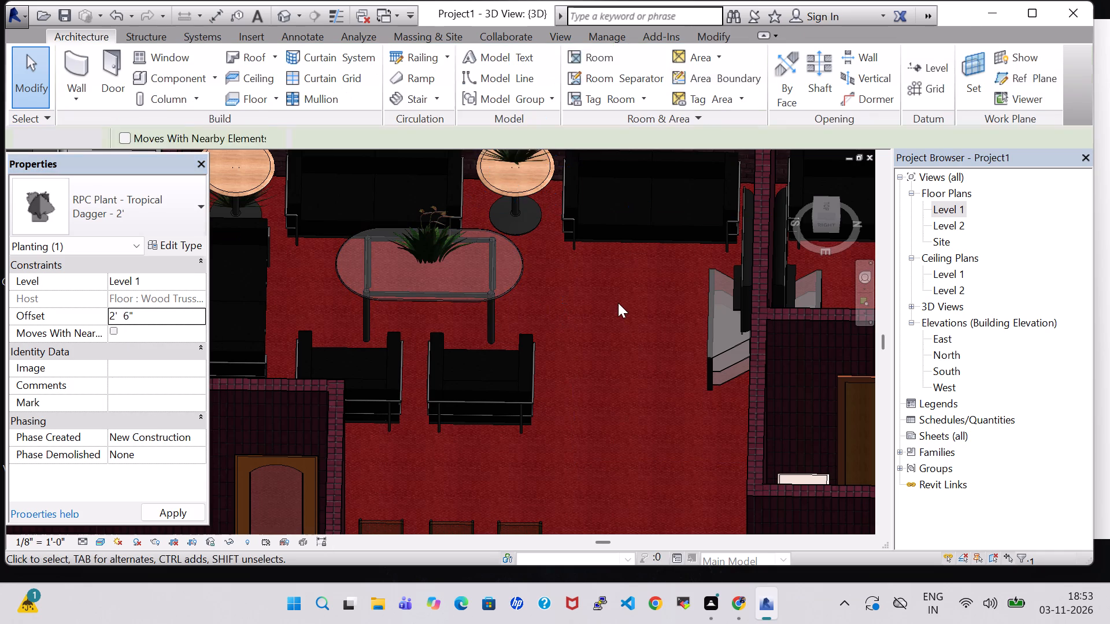
Set the offset of the Dagger plant at the lounge's corner round side table to 2' 6".
middle_click_drag(612, 299, 633, 437)
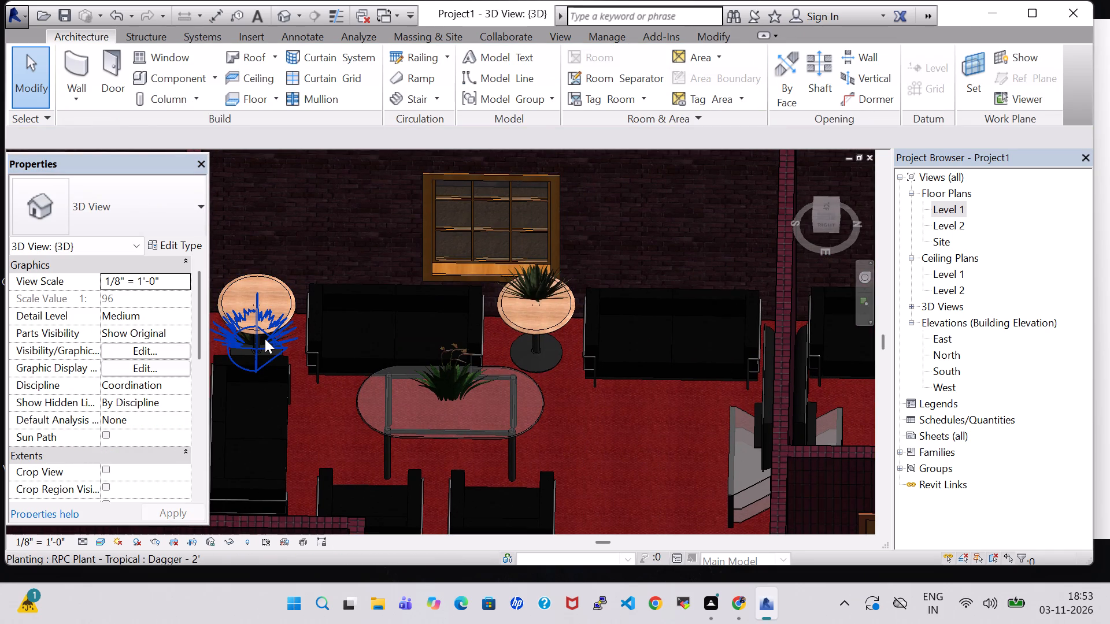
left_click(265, 339)
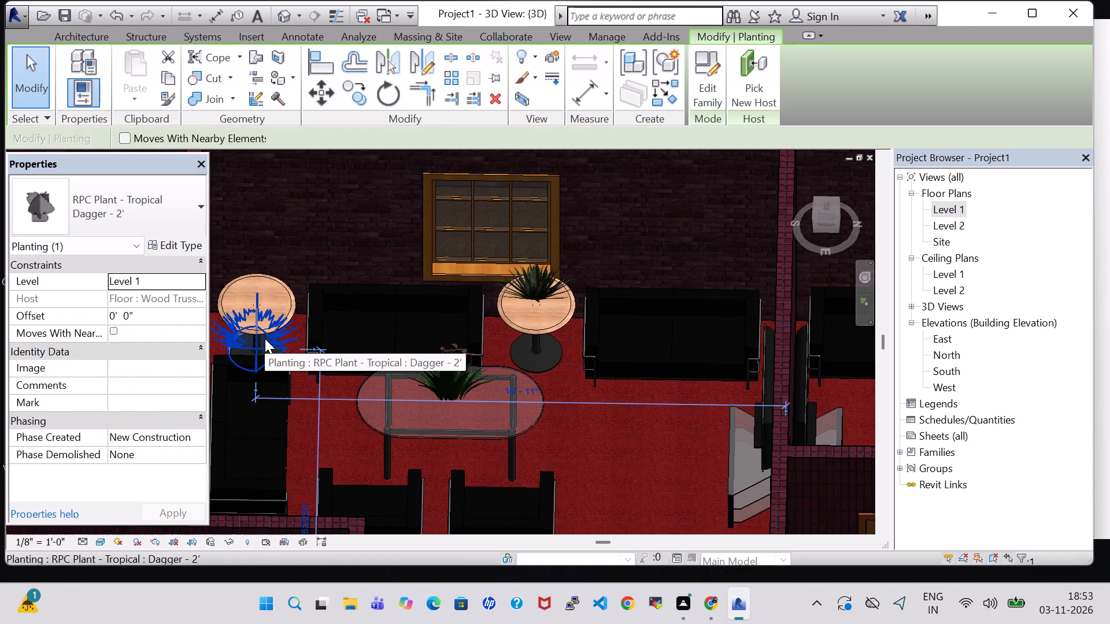
left_click(114, 315)
key("Right")
key("BackSpace")
key("2")
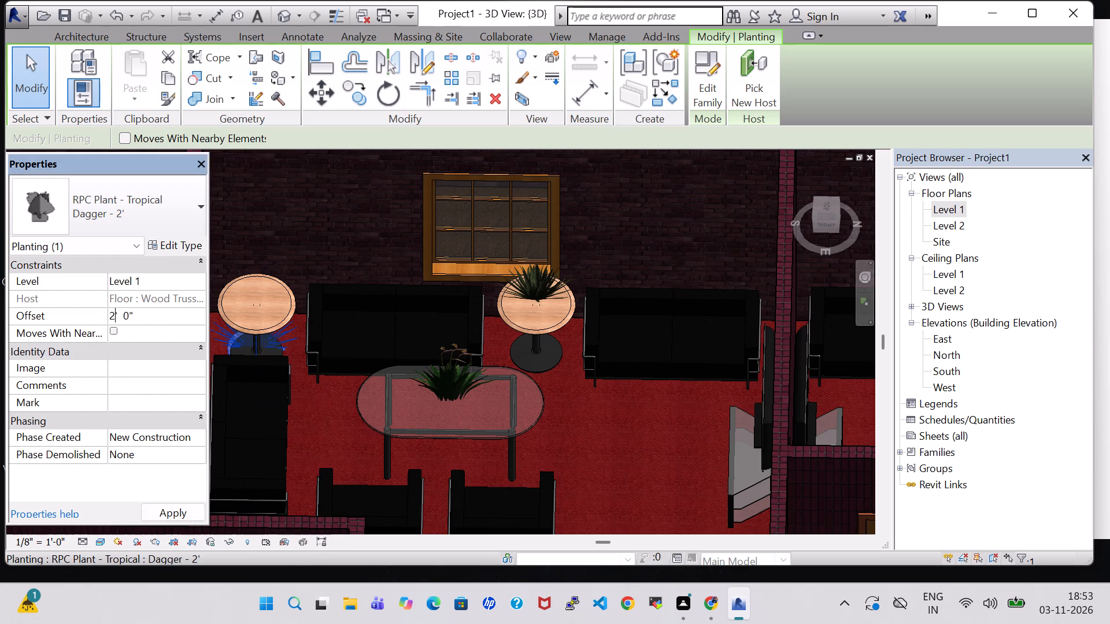
key("Right")
key("Right")
key("Right")
key("Right")
key("BackSpace")
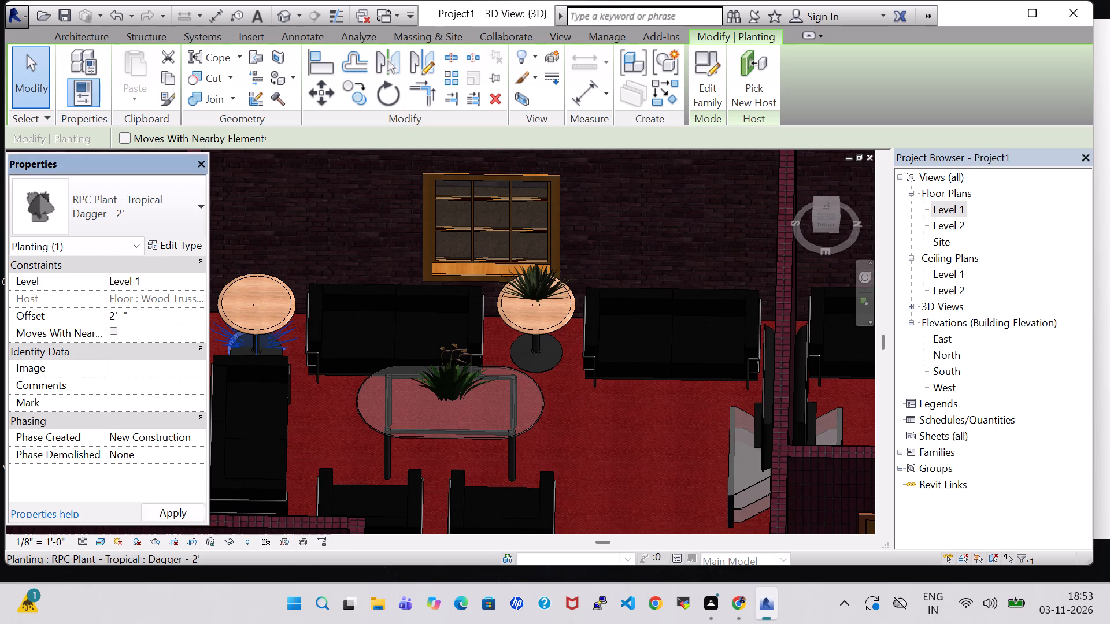
key("6")
key("Return")
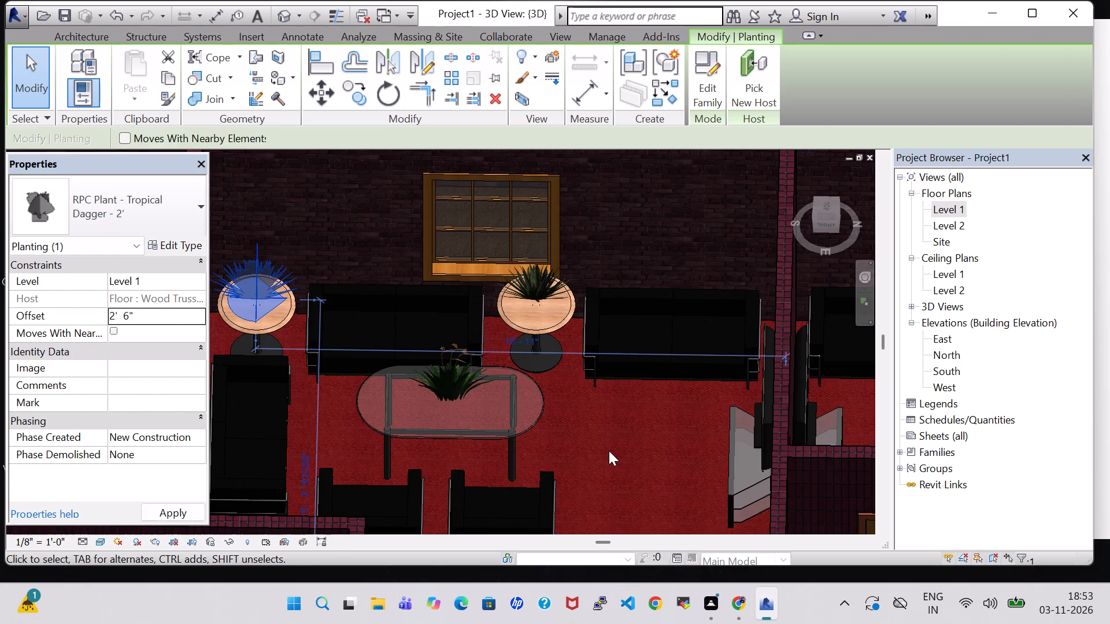
left_click(609, 451)
Delete the Dagger plant from the round table between the lounge's two wall sofas.
left_click(553, 287)
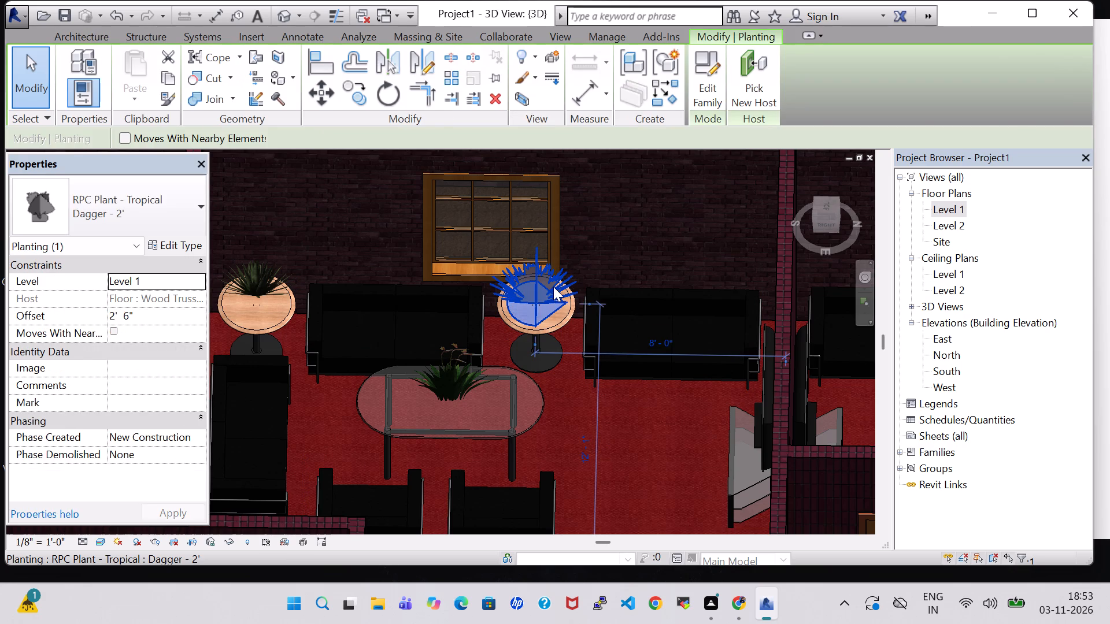
key("Delete")
Set the offset of the Dagger plant at the dining room's round side table to 2' 6" and deselect it.
scroll(568, 382, "down", 3)
middle_click_drag(601, 428, 591, 380)
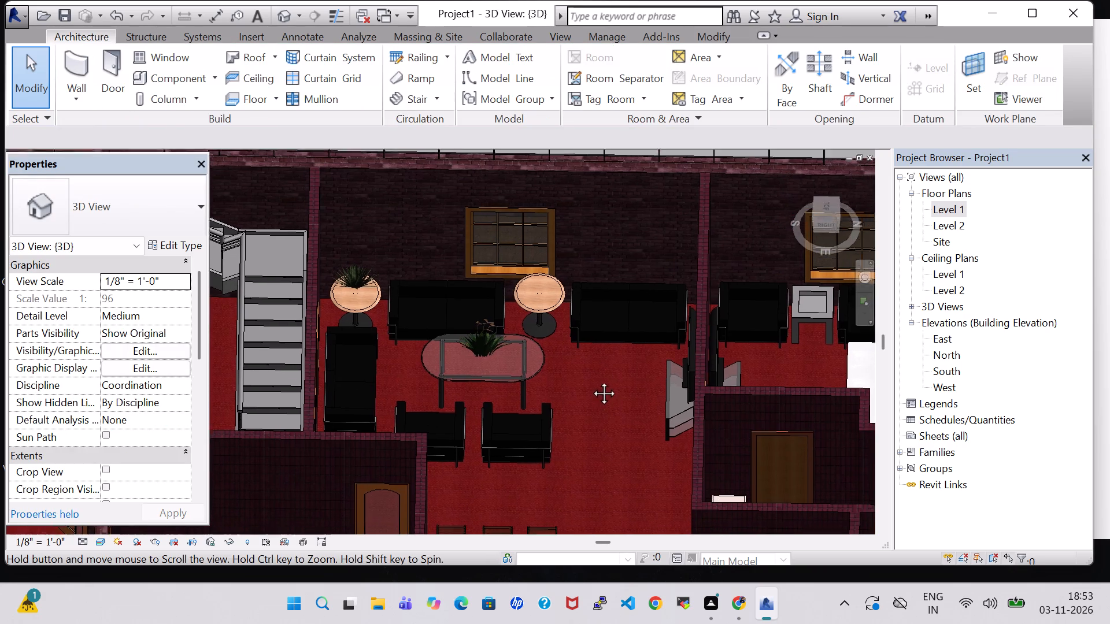
middle_click_drag(591, 380, 591, 380)
scroll(591, 380, "down", 4)
middle_click_drag(591, 380, 621, 280)
middle_click_drag(589, 316, 651, 312)
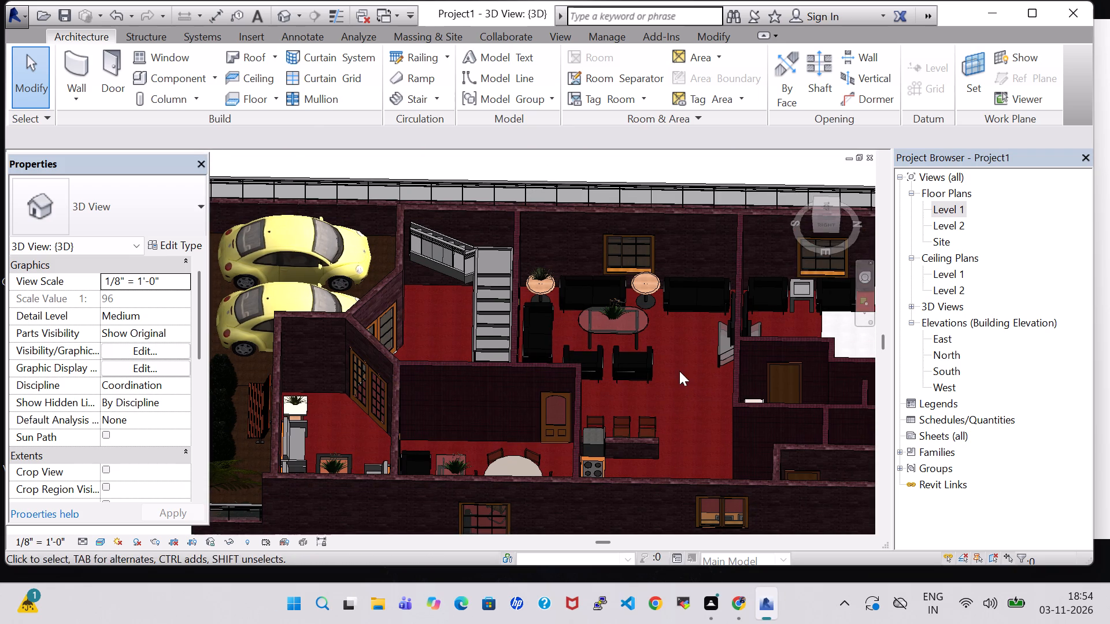
middle_click_drag(679, 371, 664, 472, "shift")
scroll(678, 380, "down", 1, "shift")
middle_click_drag(660, 473, 686, 378)
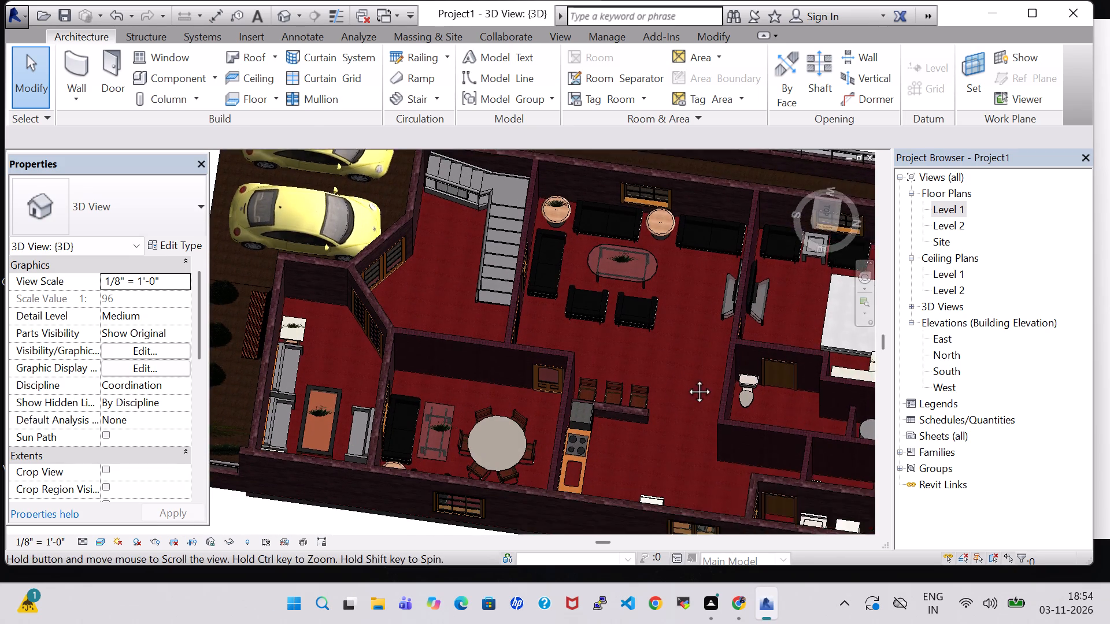
middle_click_drag(686, 378, 687, 378)
middle_click_drag(627, 395, 441, 361)
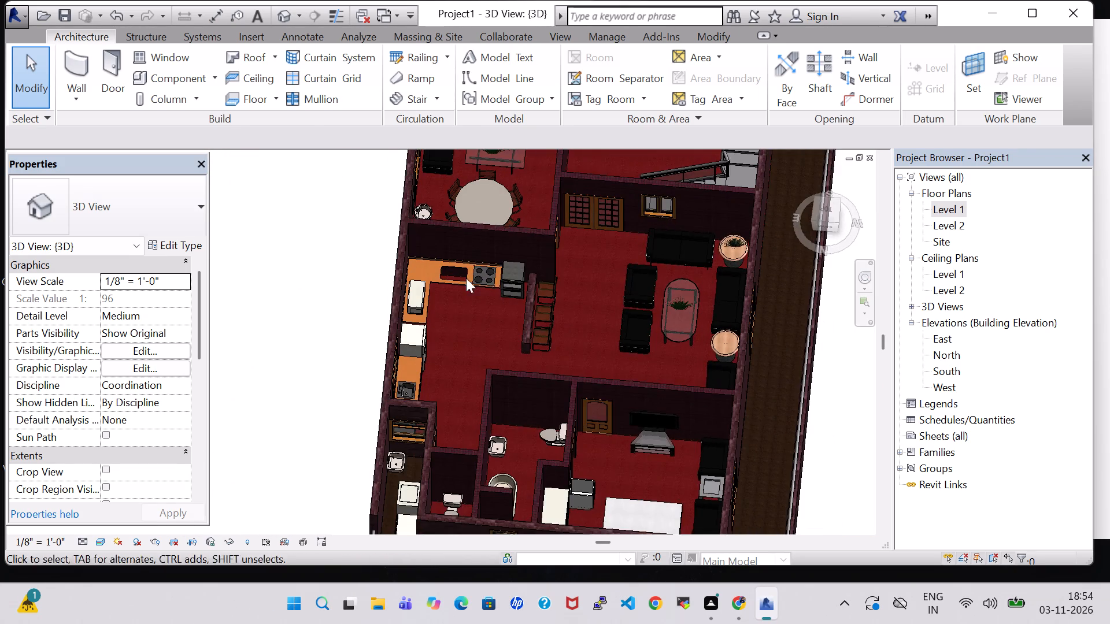
middle_click_drag(475, 258, 484, 374)
scroll(456, 244, "up", 5)
left_click(451, 243)
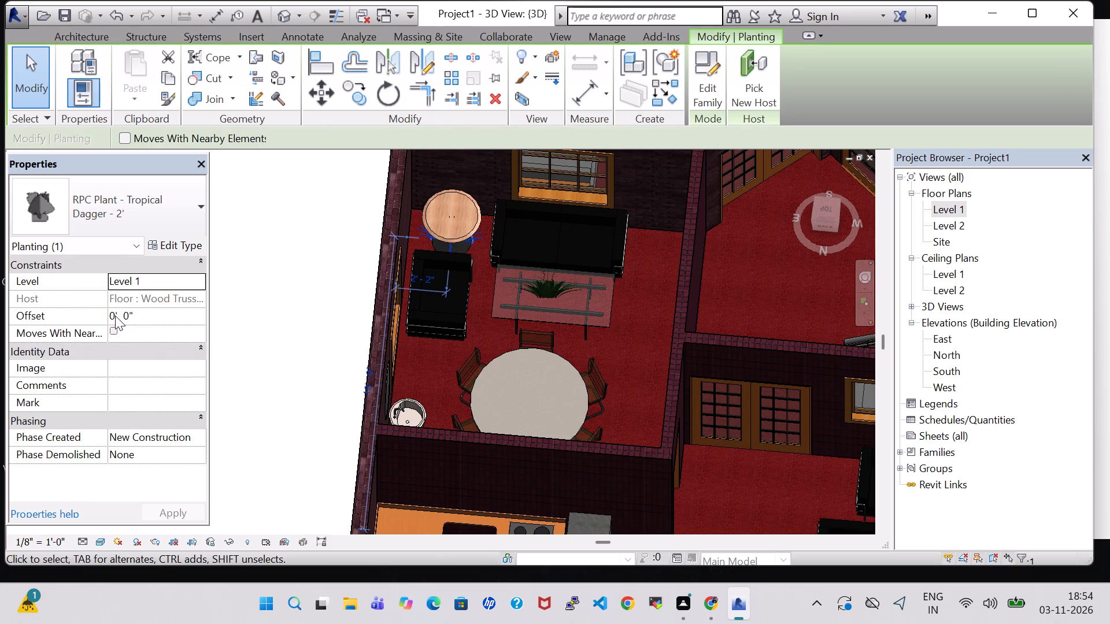
left_click(114, 315)
key("Right")
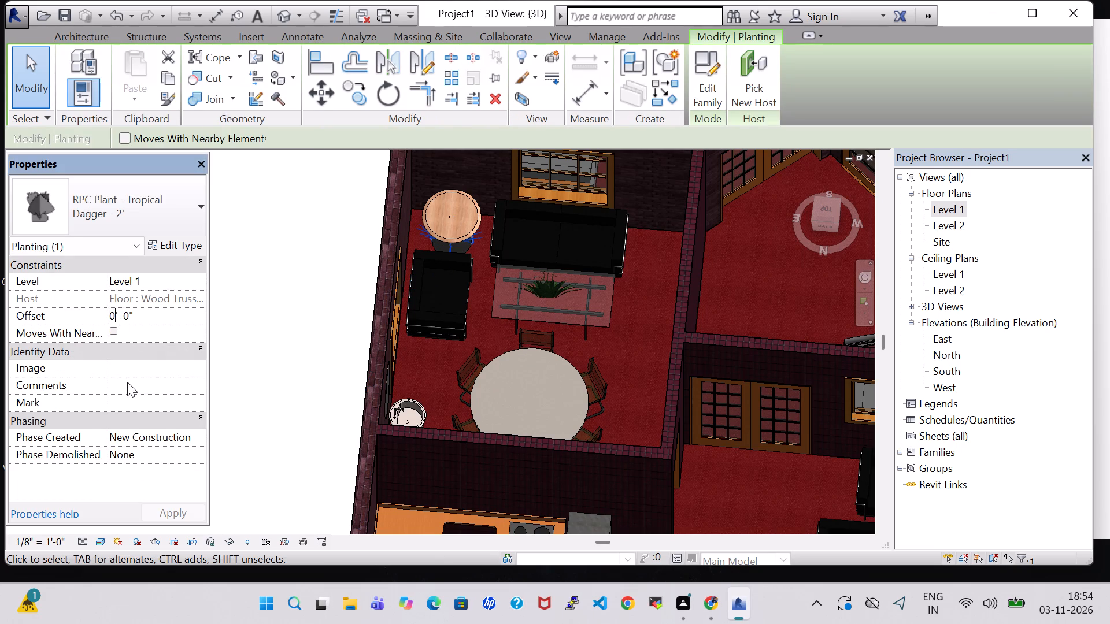
key("BackSpace")
key("2")
key("Right")
key("Right")
key("Right")
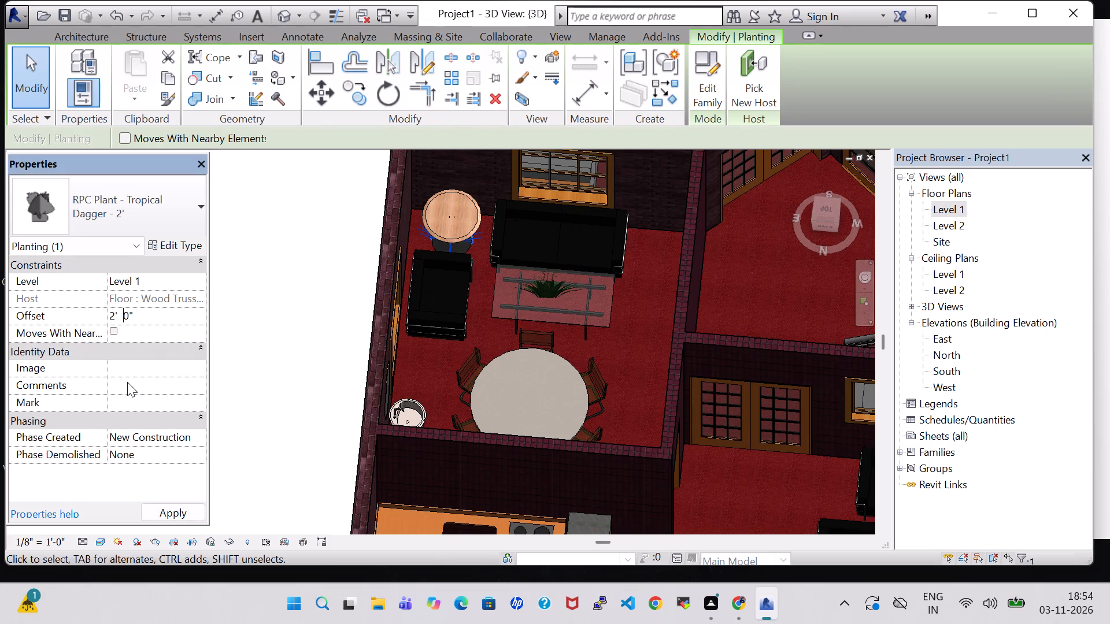
key("Right")
key("BackSpace")
key("6")
key("Return")
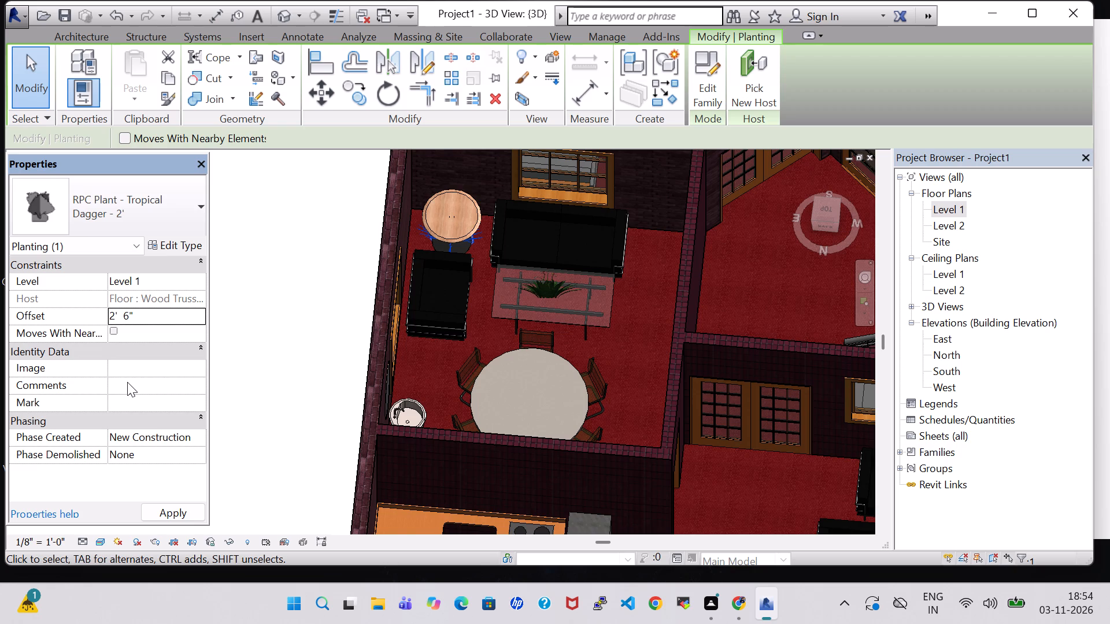
left_click(306, 242)
Review the furnished rooms and plants in the 3D view from the back and front of the house.
scroll(364, 261, "down", 2)
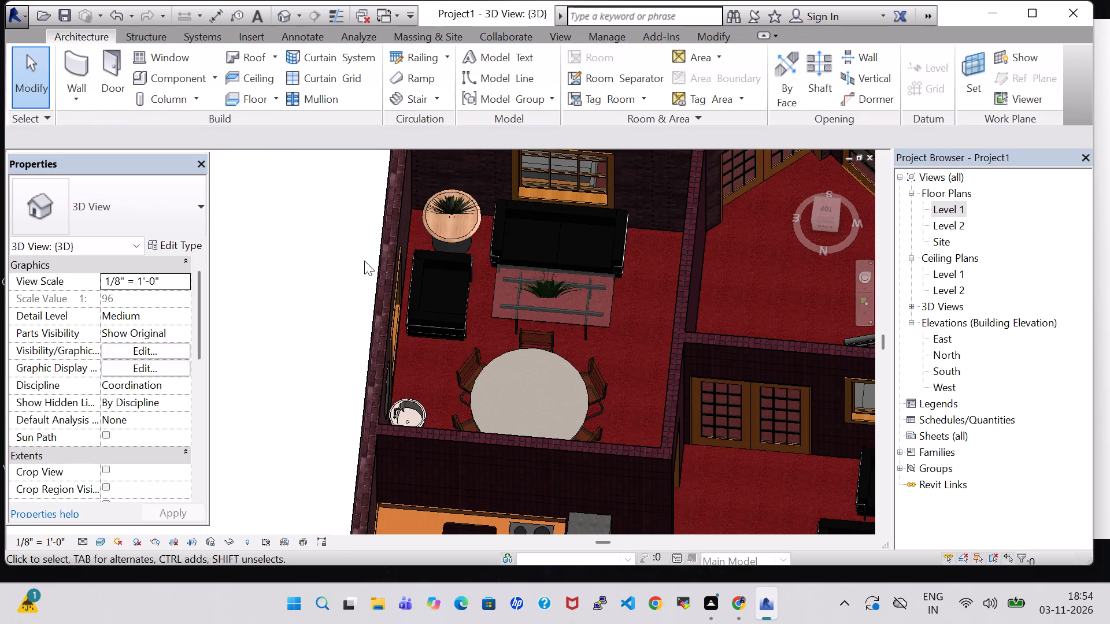
middle_click_drag(657, 275, 647, 183)
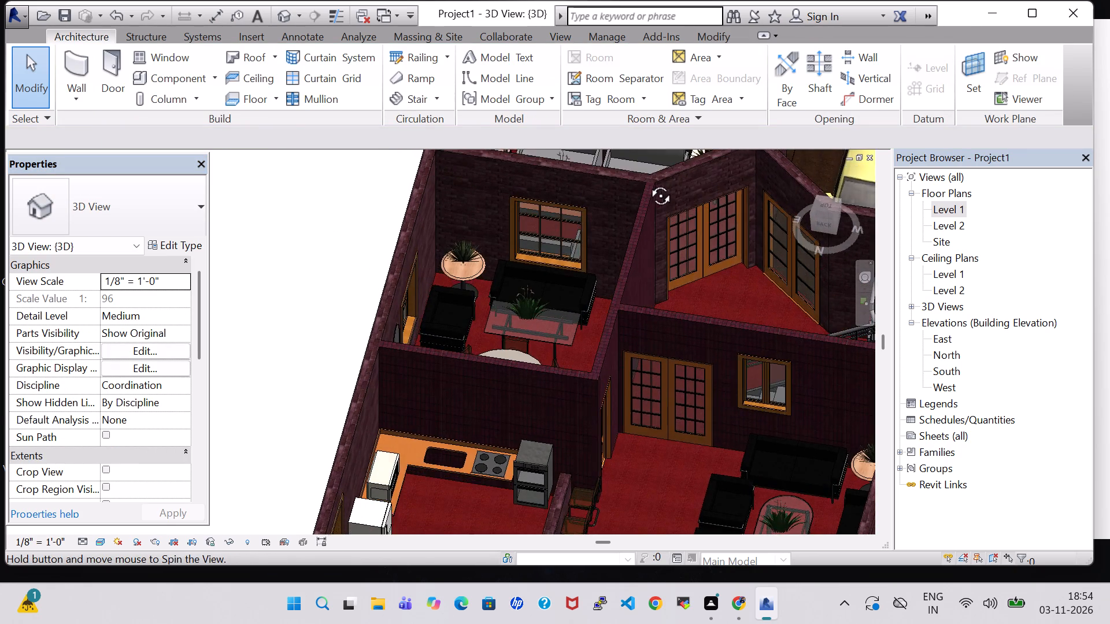
middle_click_drag(647, 183, 665, 151)
scroll(642, 265, "down", 3)
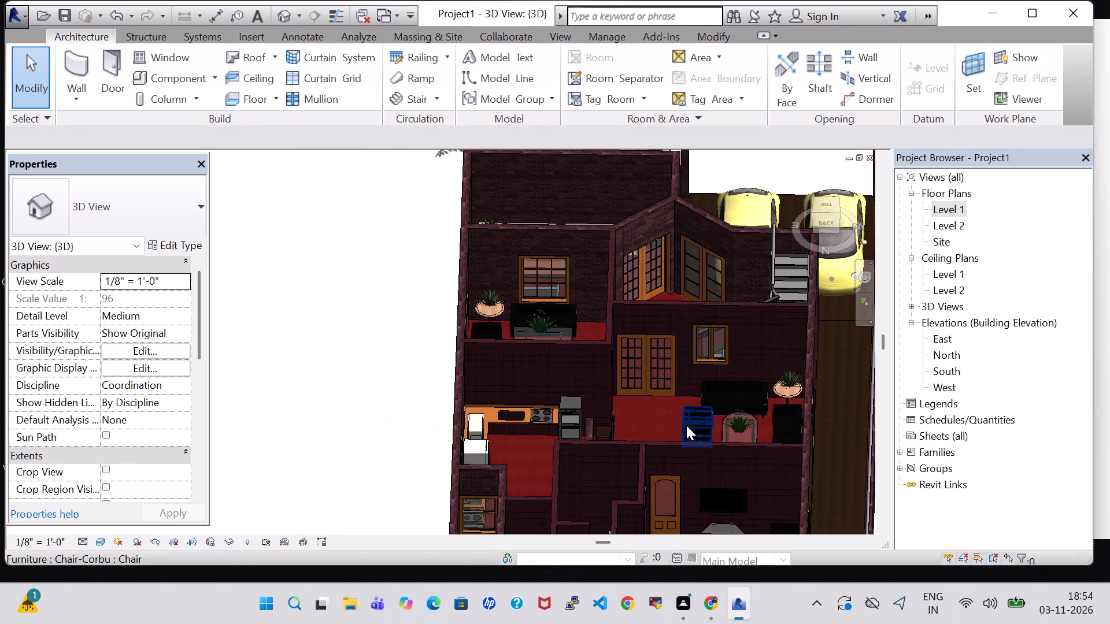
scroll(649, 384, "down", 2)
scroll(441, 321, "down", 1)
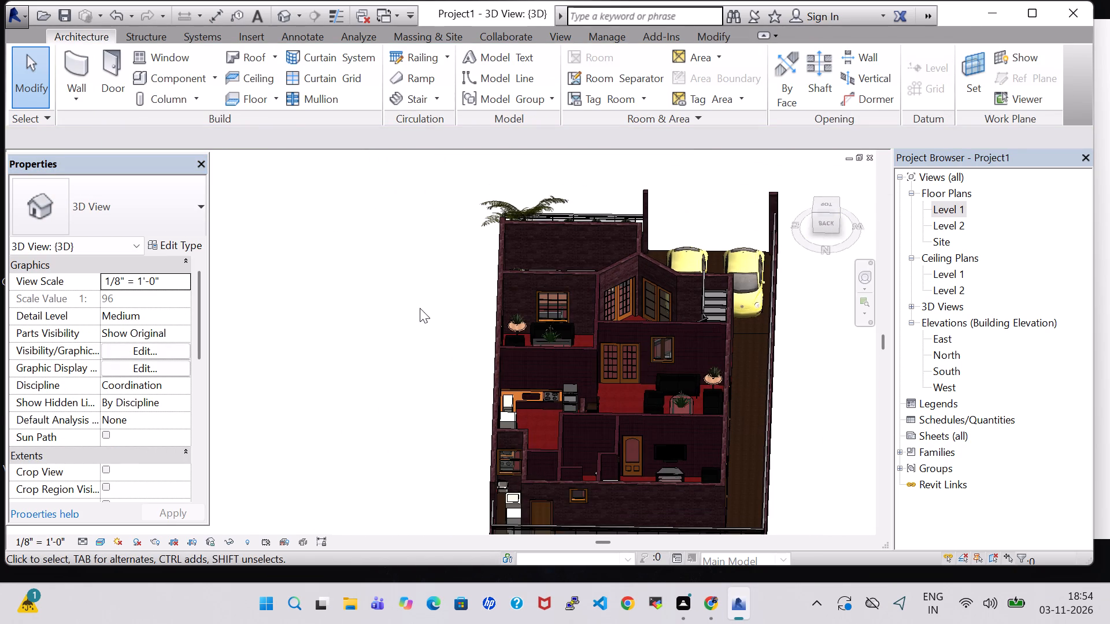
middle_click_drag(419, 308, 722, 382, "shift")
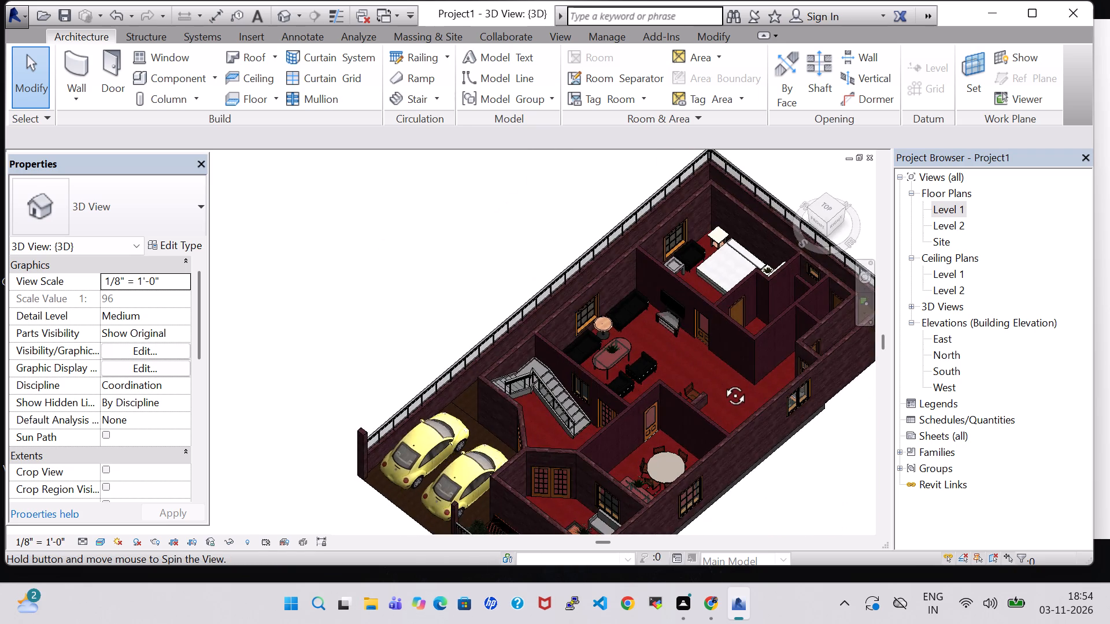
middle_click_drag(722, 382, 780, 387, "shift")
middle_click_drag(794, 387, 694, 382)
middle_click_drag(734, 394, 743, 337, "shift")
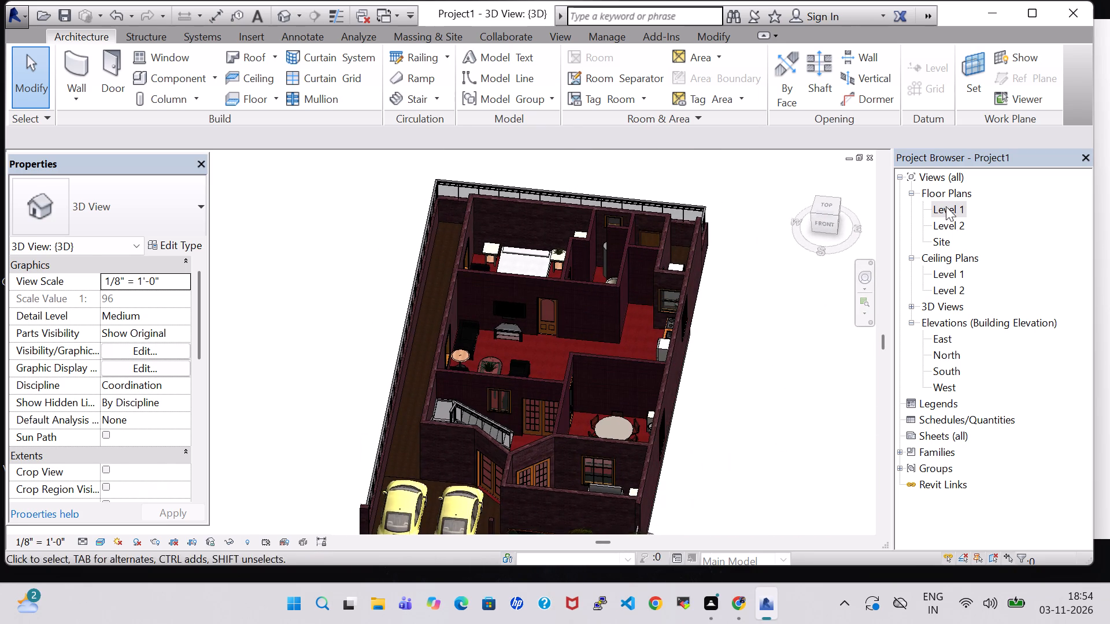
Return to the Level 1 floor plan, start placing a component and open the family library for loading.
double_click(946, 206)
scroll(298, 223, "down", 3)
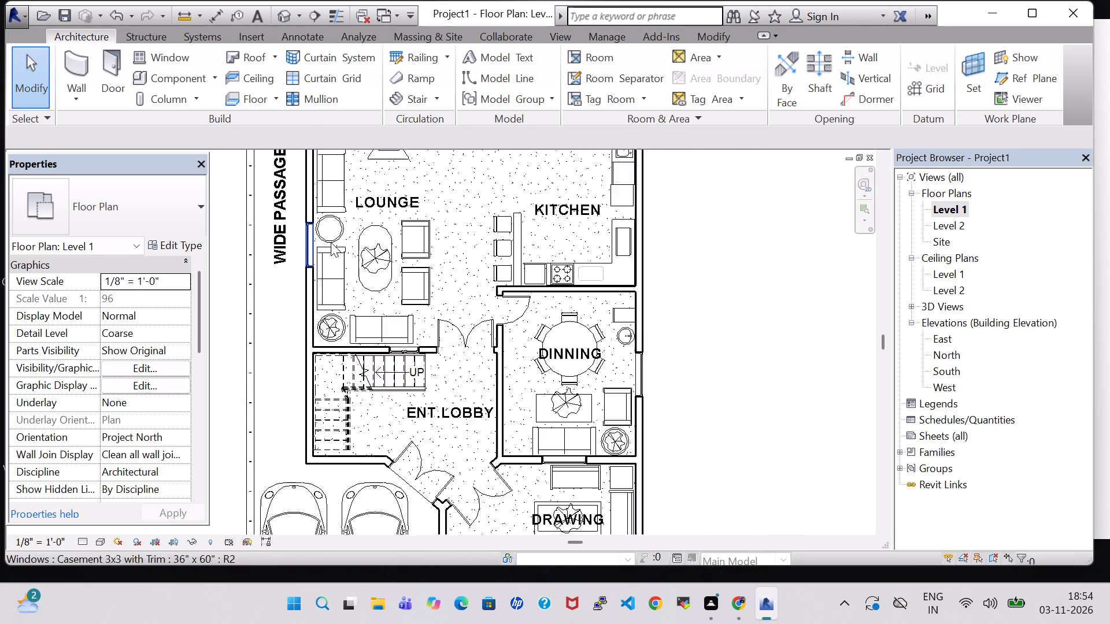
scroll(331, 242, "down", 1)
scroll(527, 311, "down", 3)
middle_click_drag(632, 228, 664, 329)
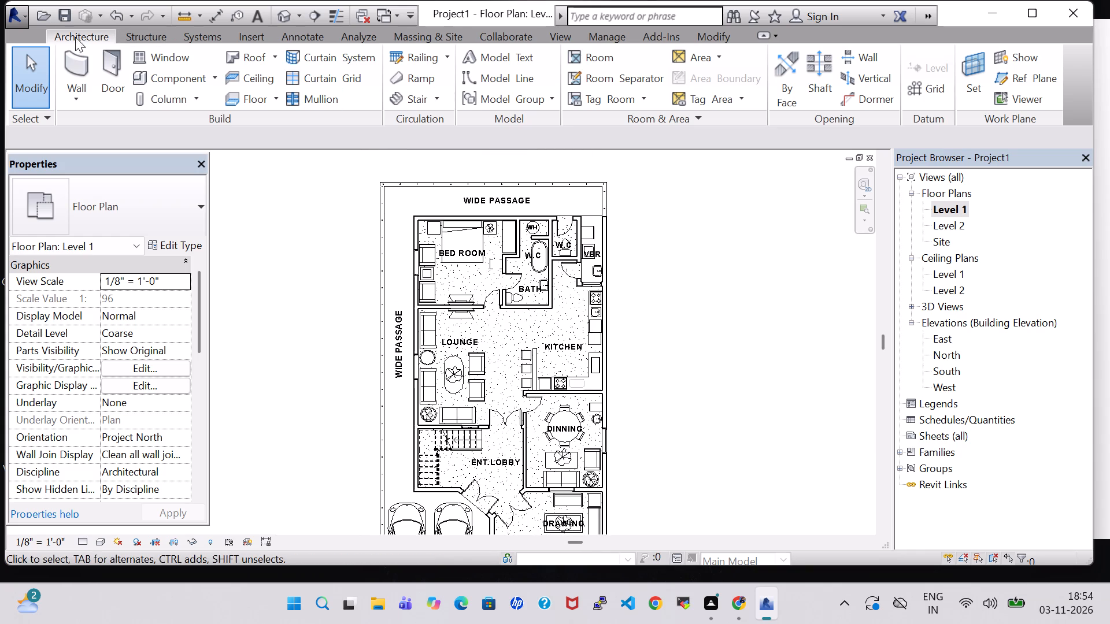
left_click(169, 75)
left_click(706, 79)
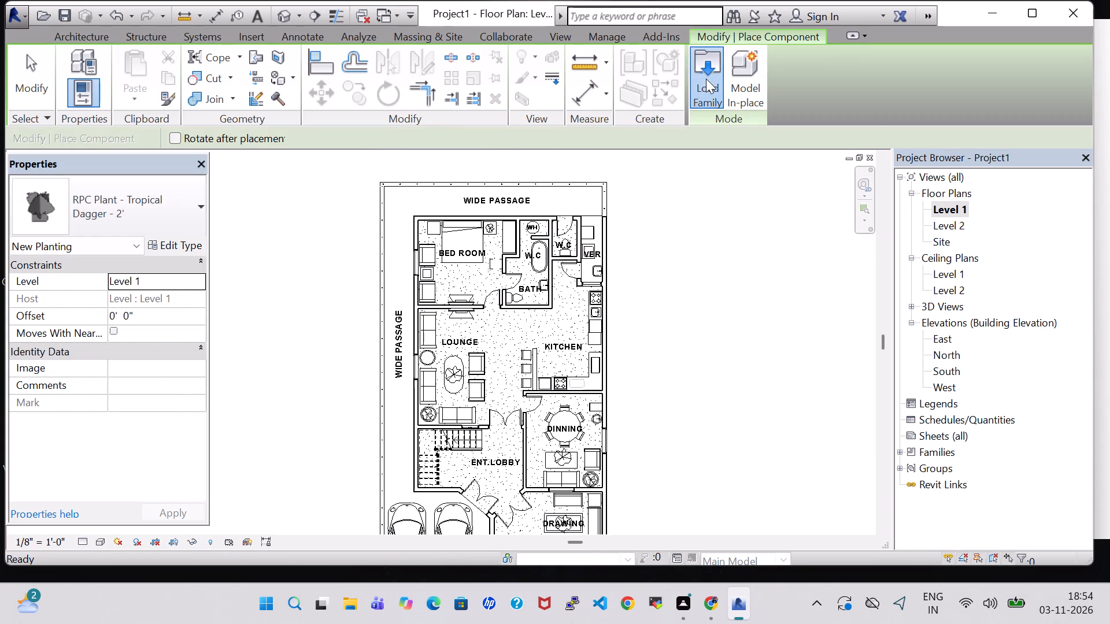
Examine the Site library's Accessories and Logistics folders for suitable components and return to the US Imperial library.
scroll(608, 336, "down", 1)
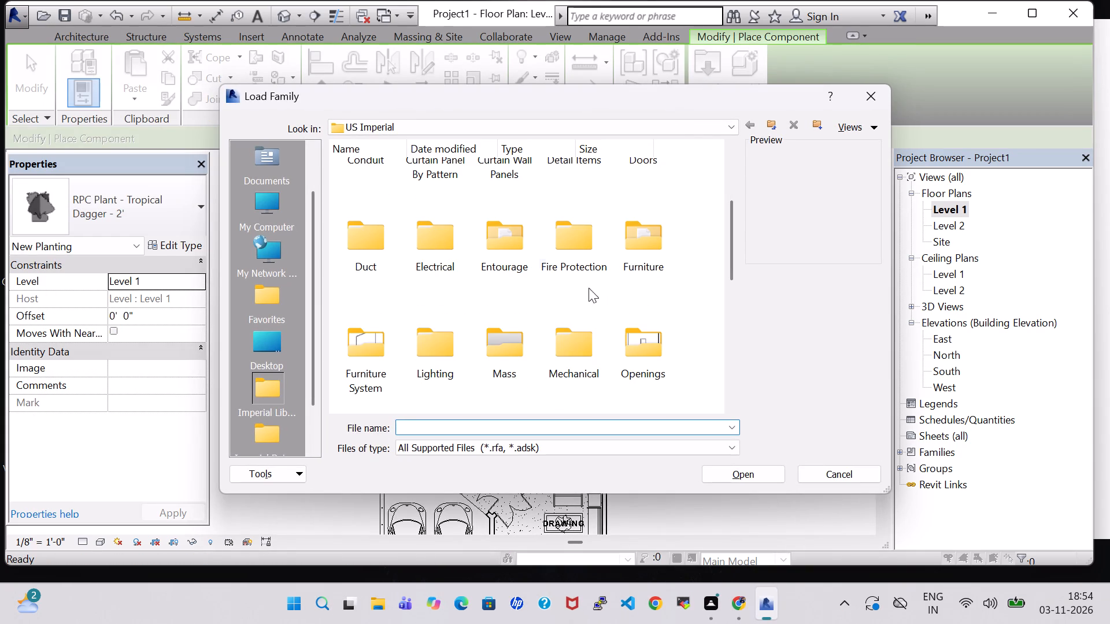
left_click(647, 236)
scroll(531, 314, "down", 1)
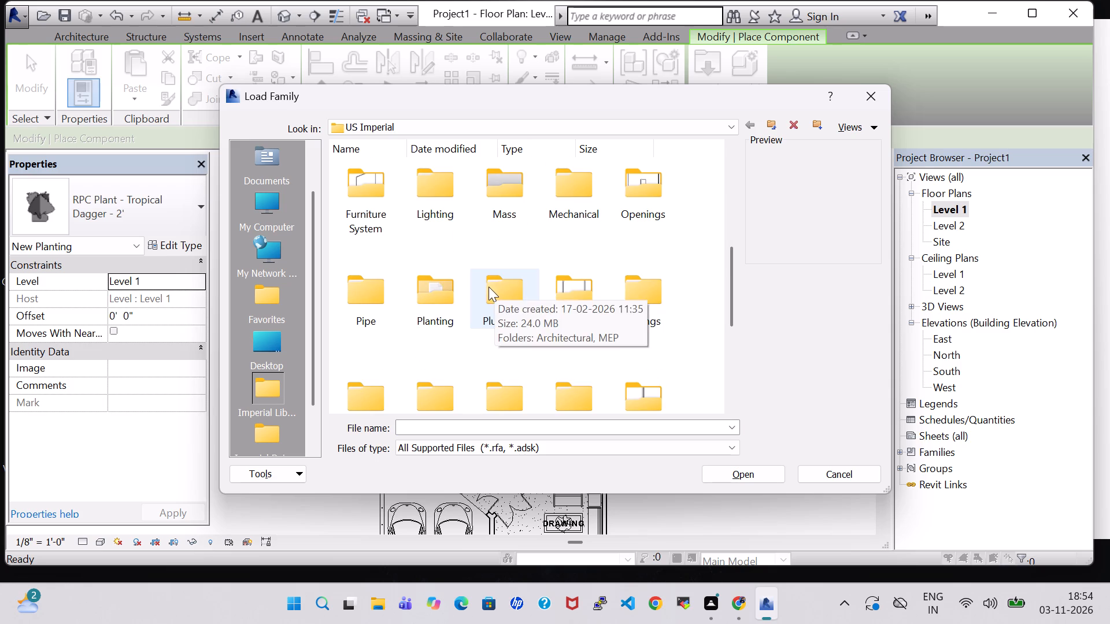
scroll(398, 289, "down", 1)
double_click(375, 258)
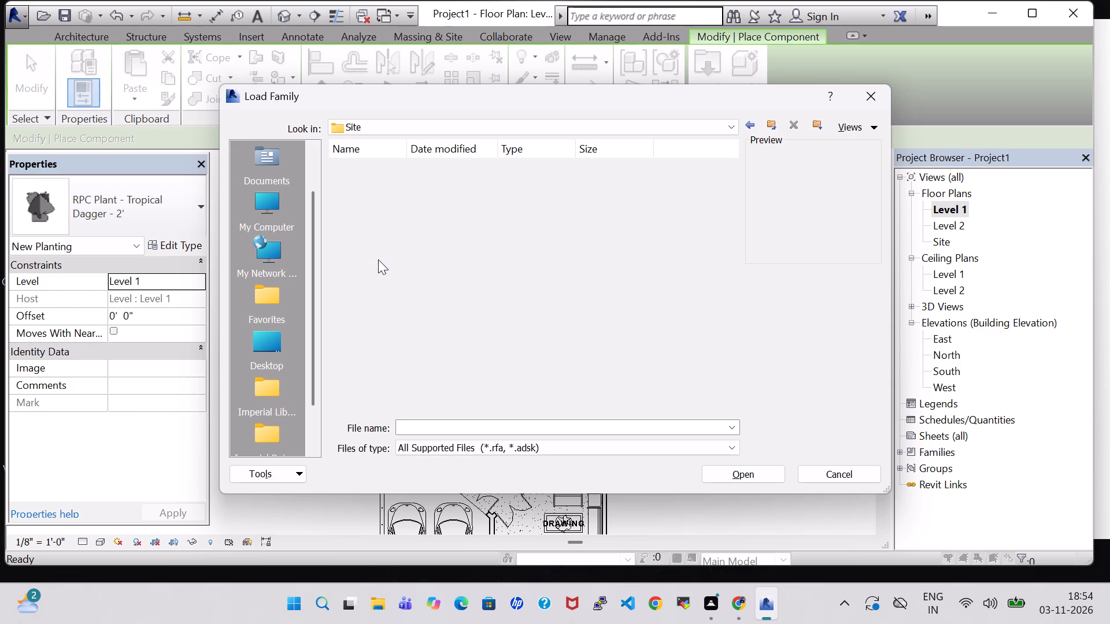
double_click(379, 180)
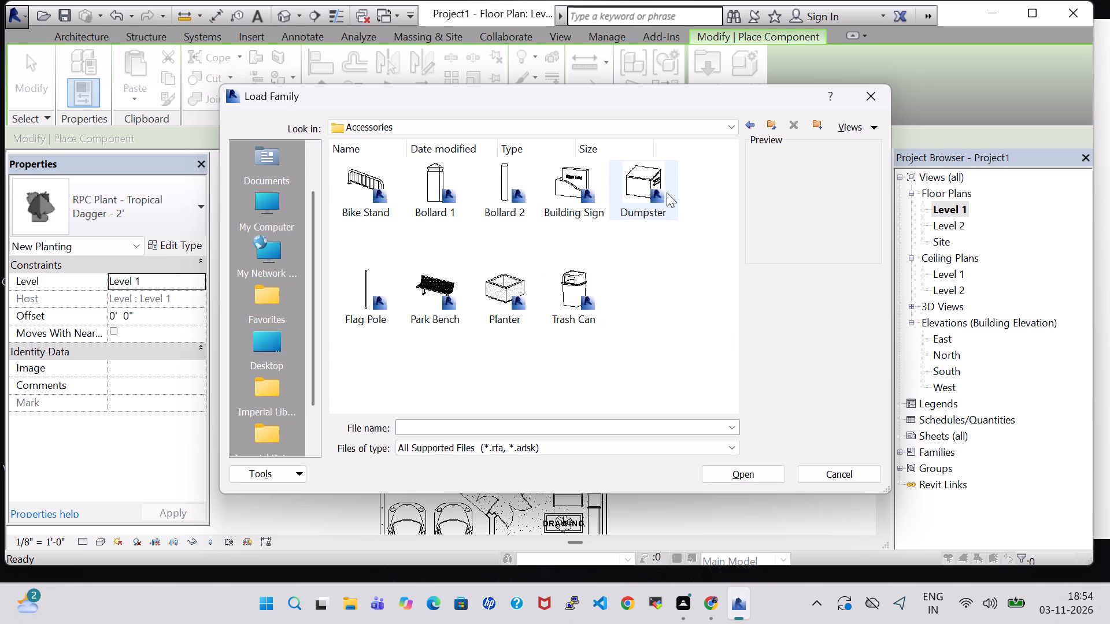
left_click(750, 127)
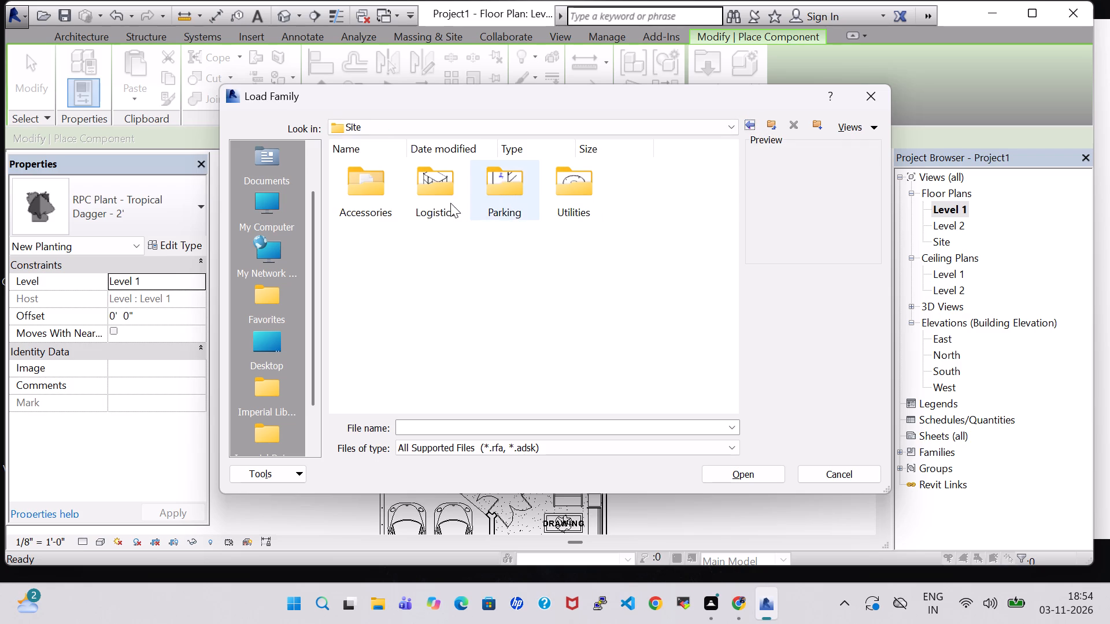
double_click(450, 203)
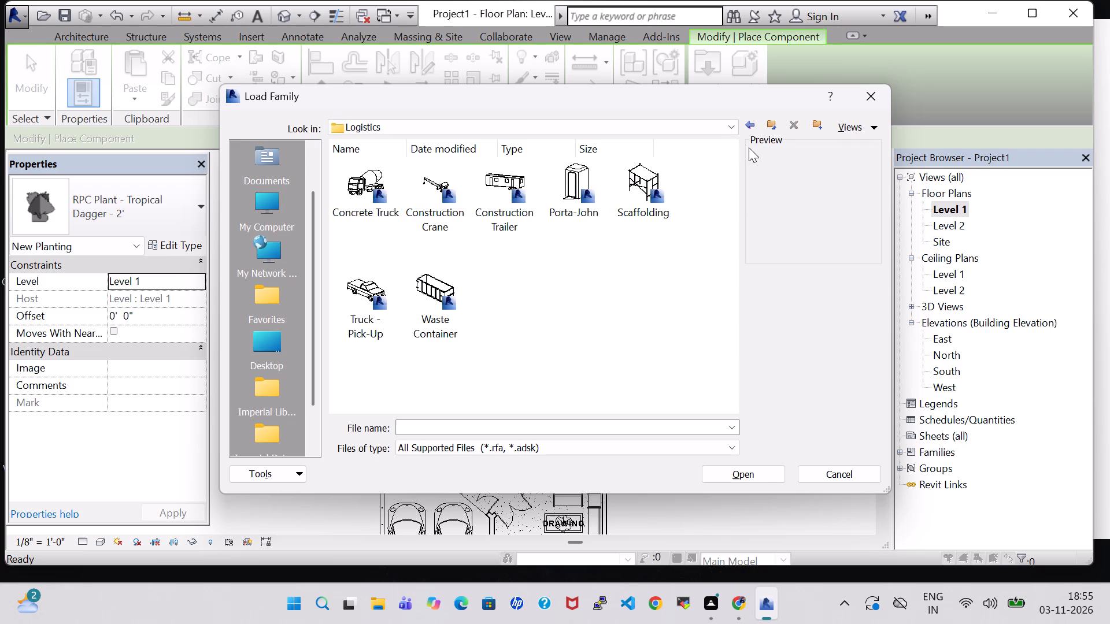
left_click(751, 124)
left_click(751, 124)
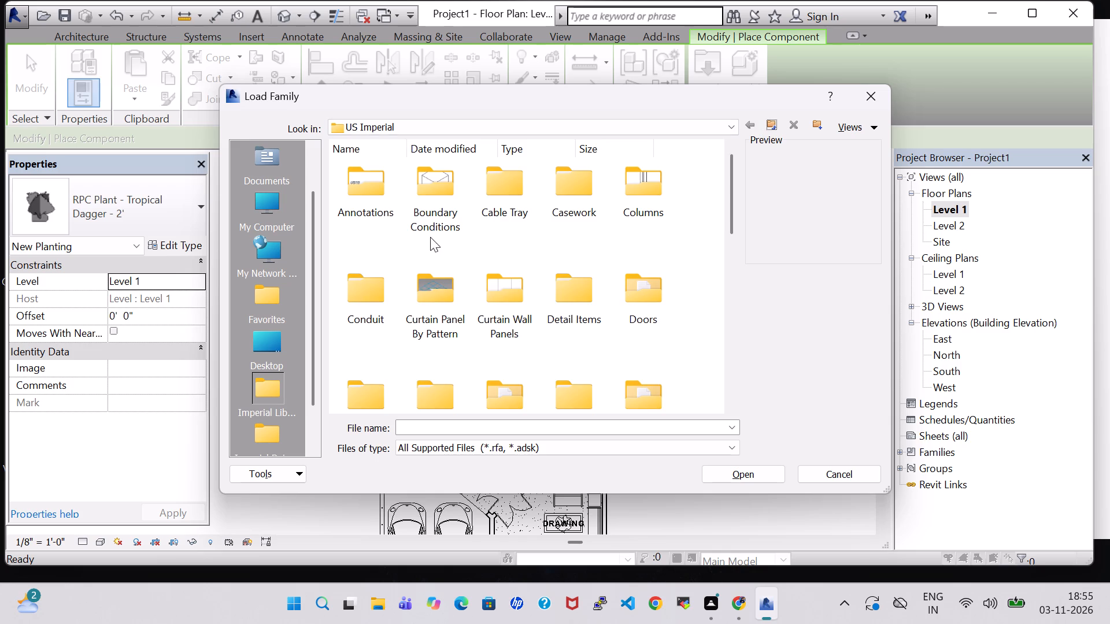
Load the RPC Picture Frame family from the Entourage folder of the US Imperial library.
scroll(463, 254, "up", 1)
scroll(487, 285, "down", 1)
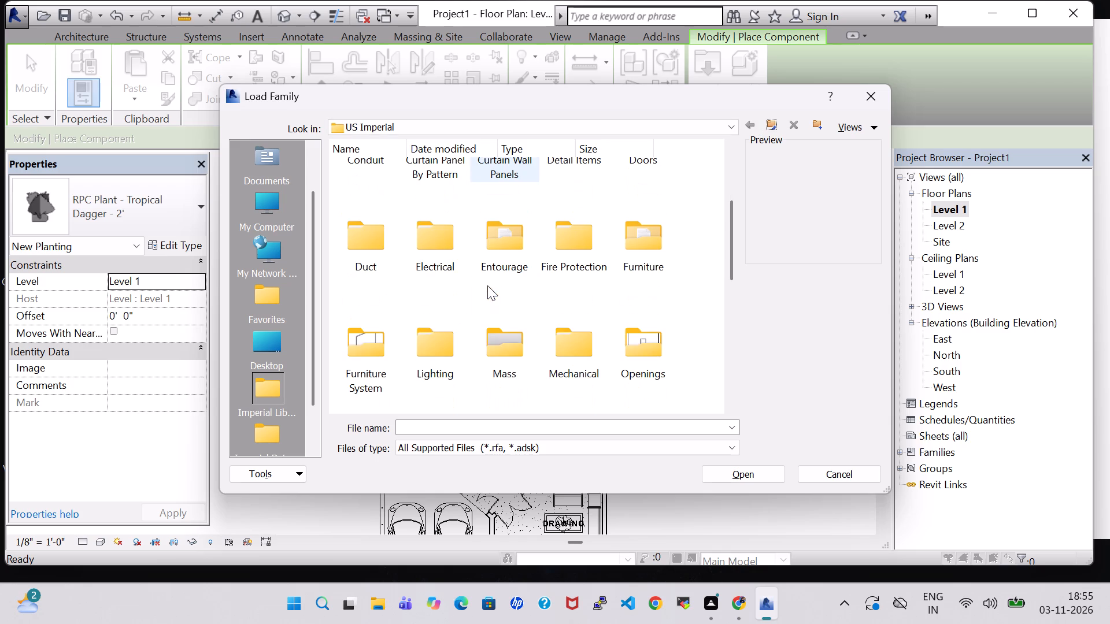
double_click(511, 258)
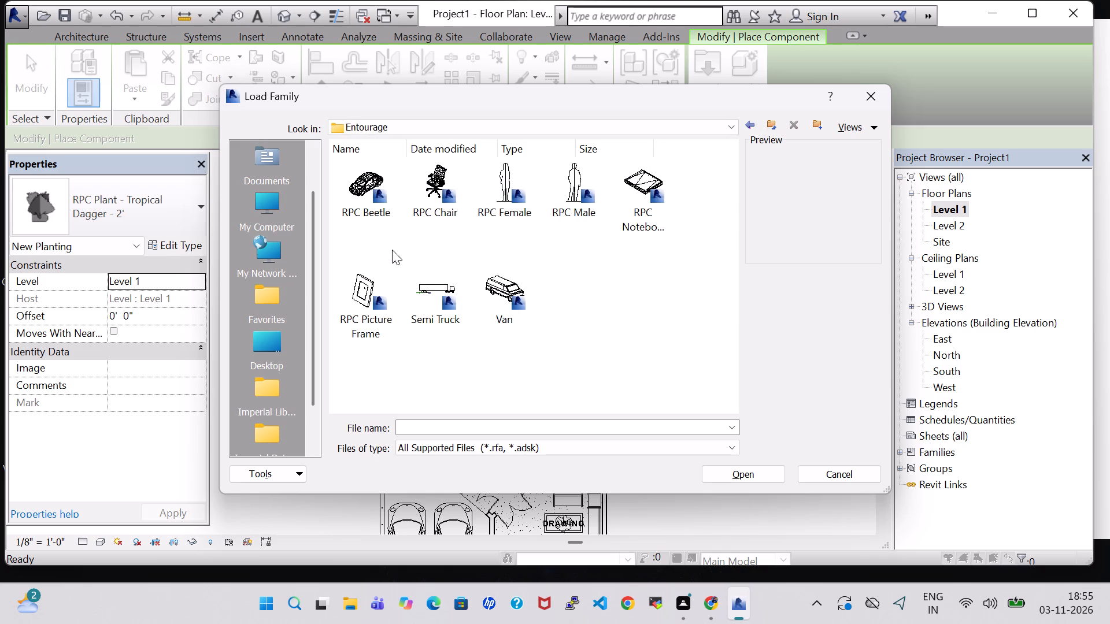
left_click(364, 273)
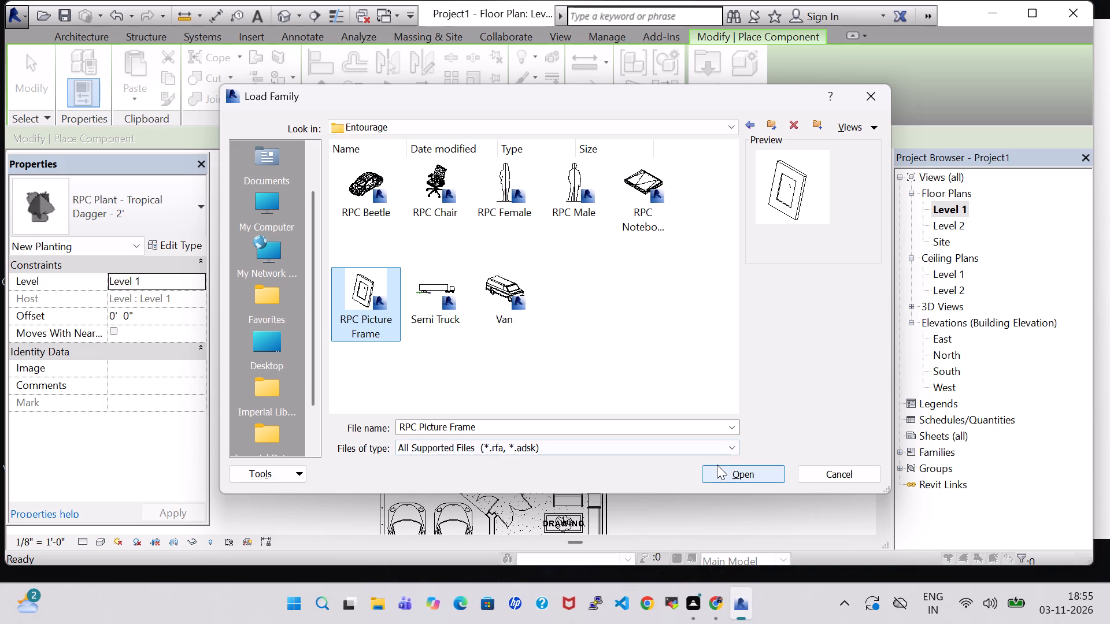
left_click(727, 472)
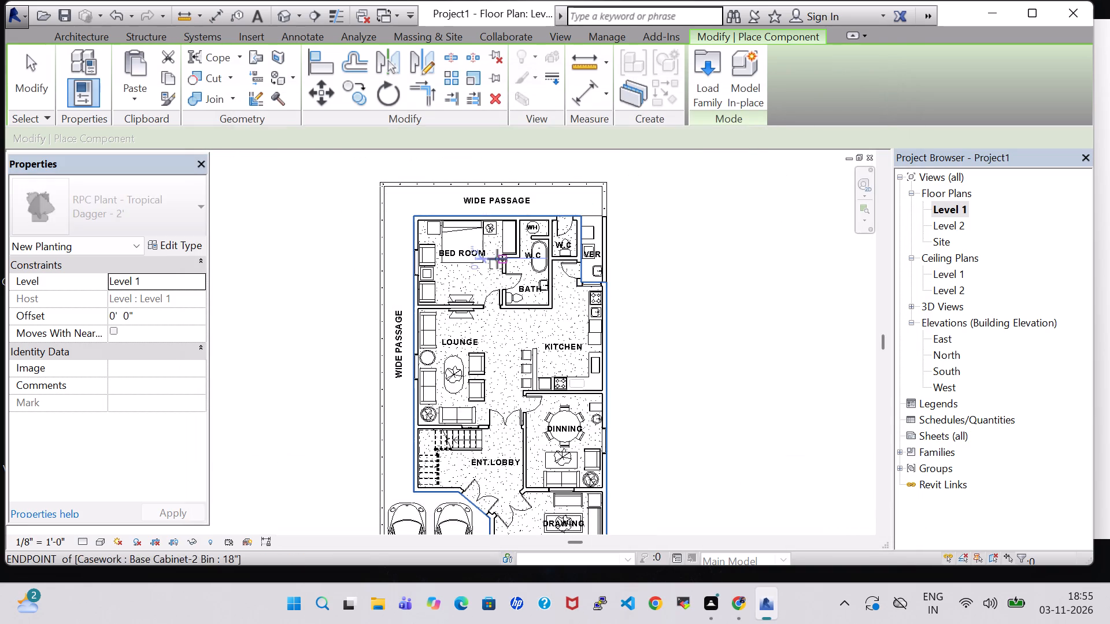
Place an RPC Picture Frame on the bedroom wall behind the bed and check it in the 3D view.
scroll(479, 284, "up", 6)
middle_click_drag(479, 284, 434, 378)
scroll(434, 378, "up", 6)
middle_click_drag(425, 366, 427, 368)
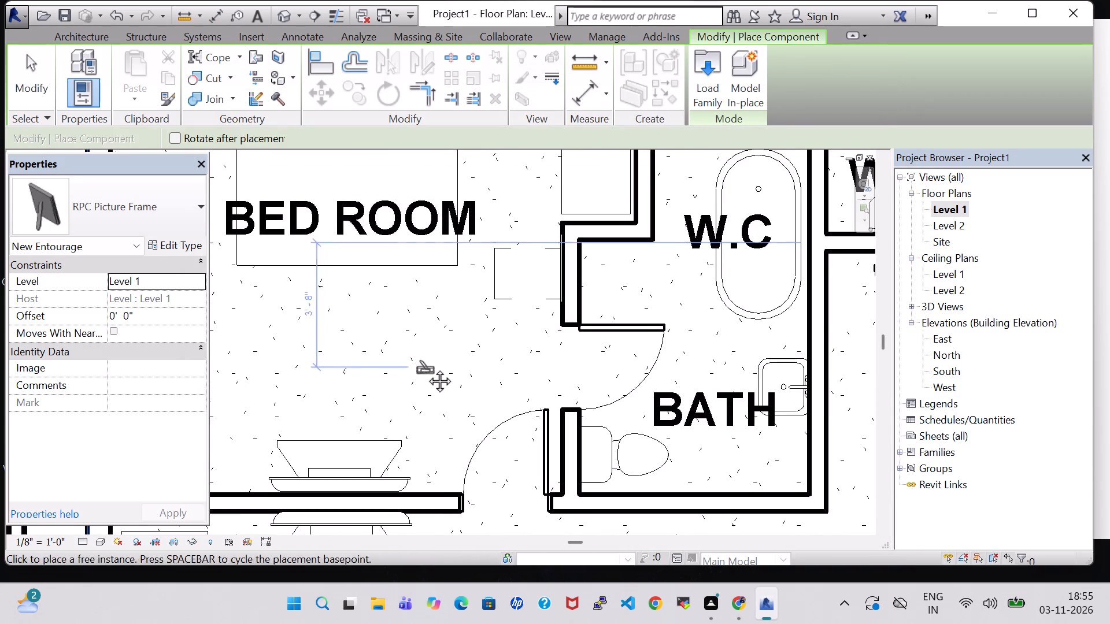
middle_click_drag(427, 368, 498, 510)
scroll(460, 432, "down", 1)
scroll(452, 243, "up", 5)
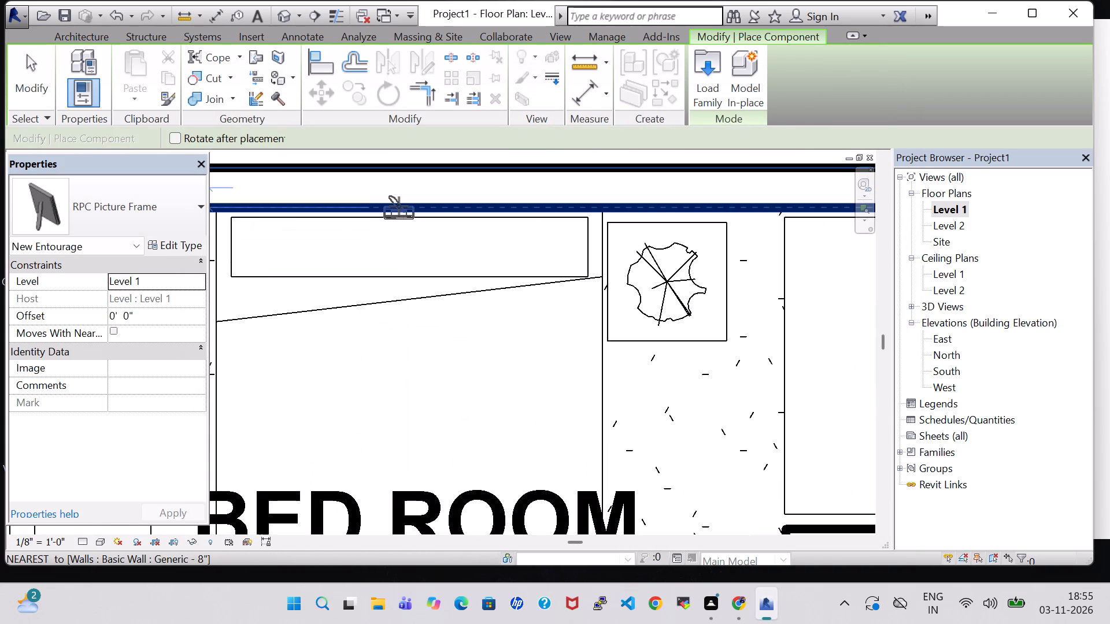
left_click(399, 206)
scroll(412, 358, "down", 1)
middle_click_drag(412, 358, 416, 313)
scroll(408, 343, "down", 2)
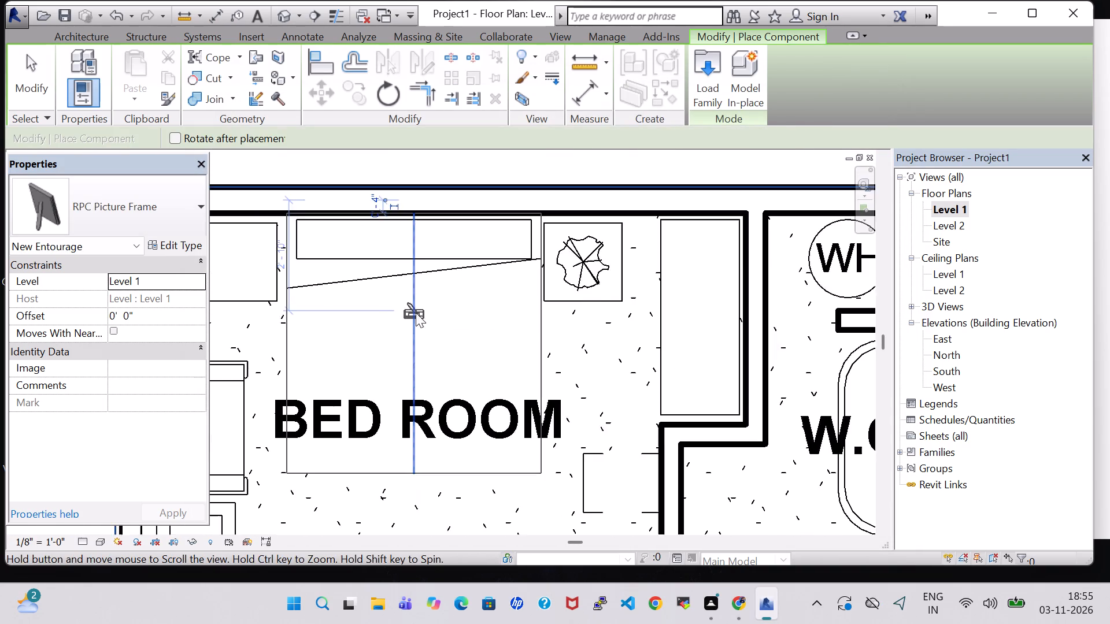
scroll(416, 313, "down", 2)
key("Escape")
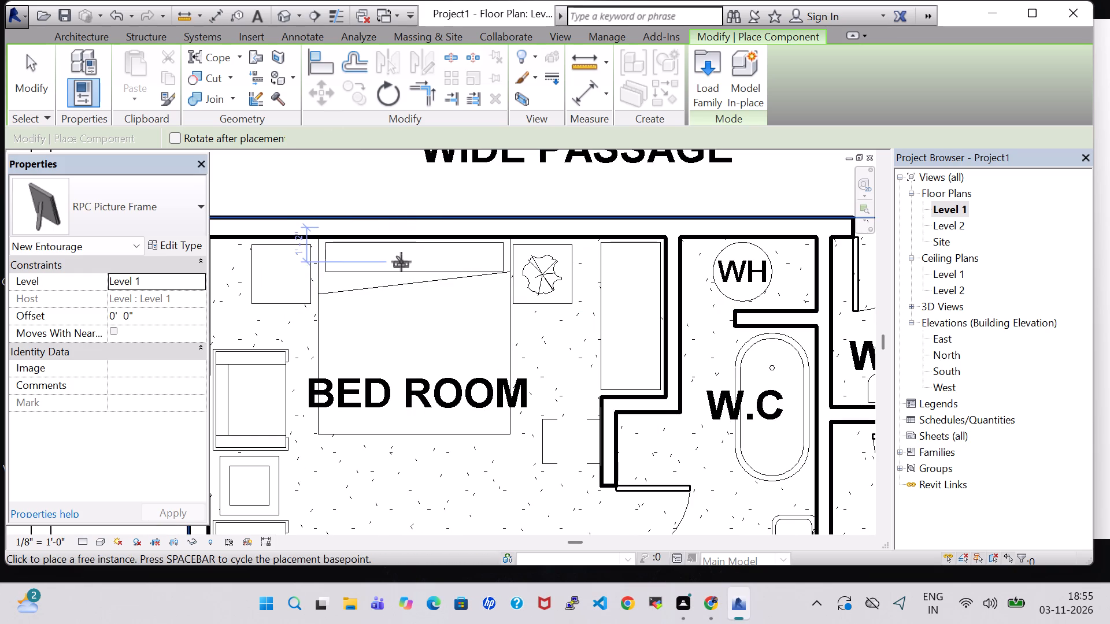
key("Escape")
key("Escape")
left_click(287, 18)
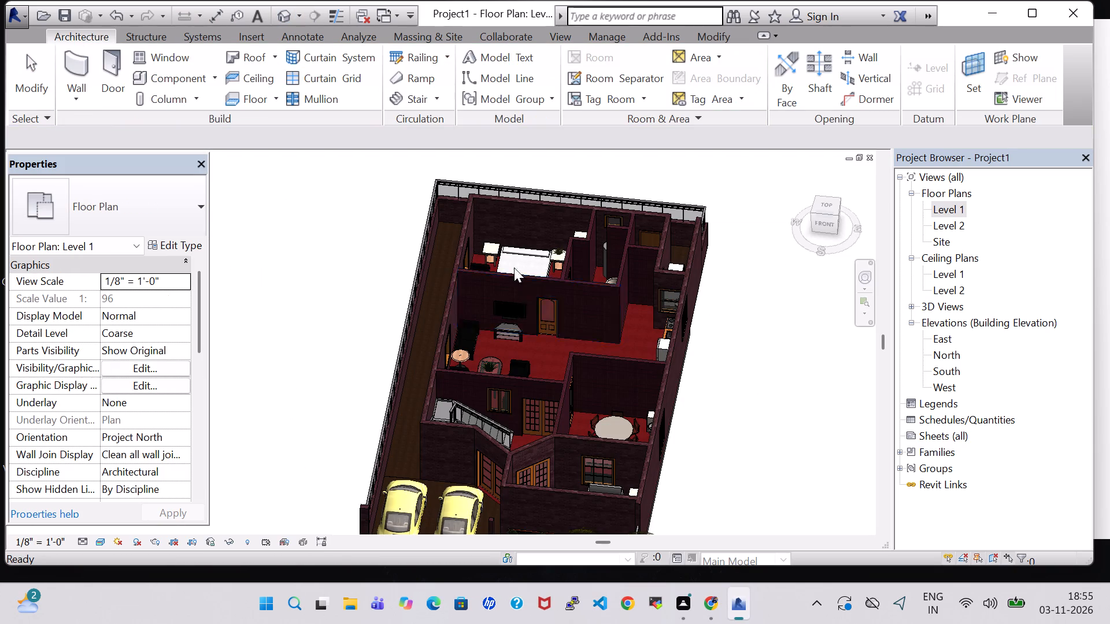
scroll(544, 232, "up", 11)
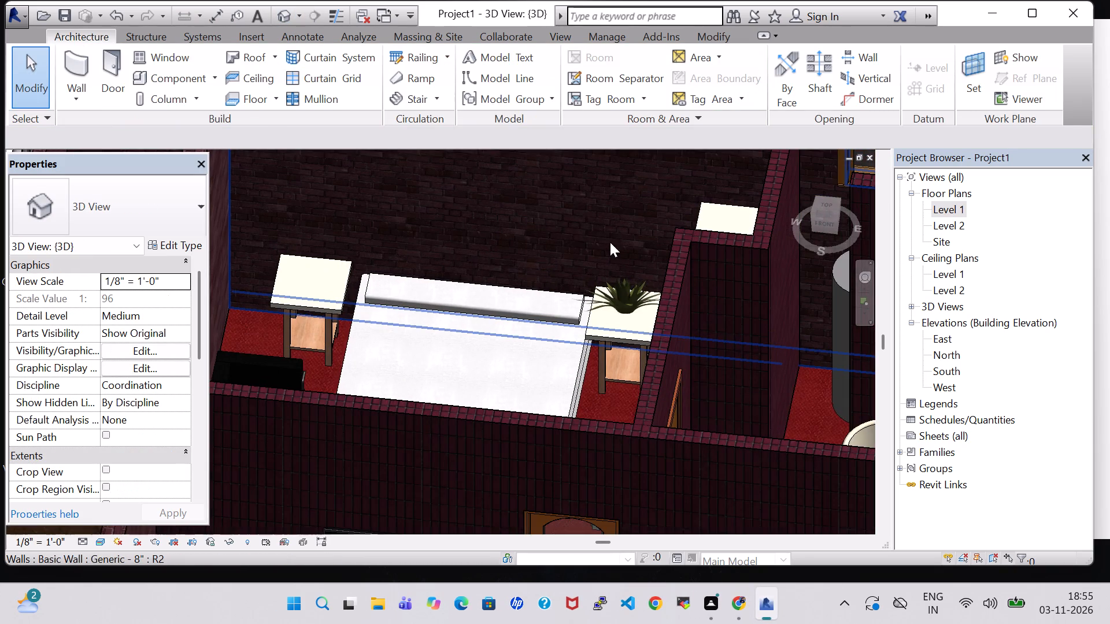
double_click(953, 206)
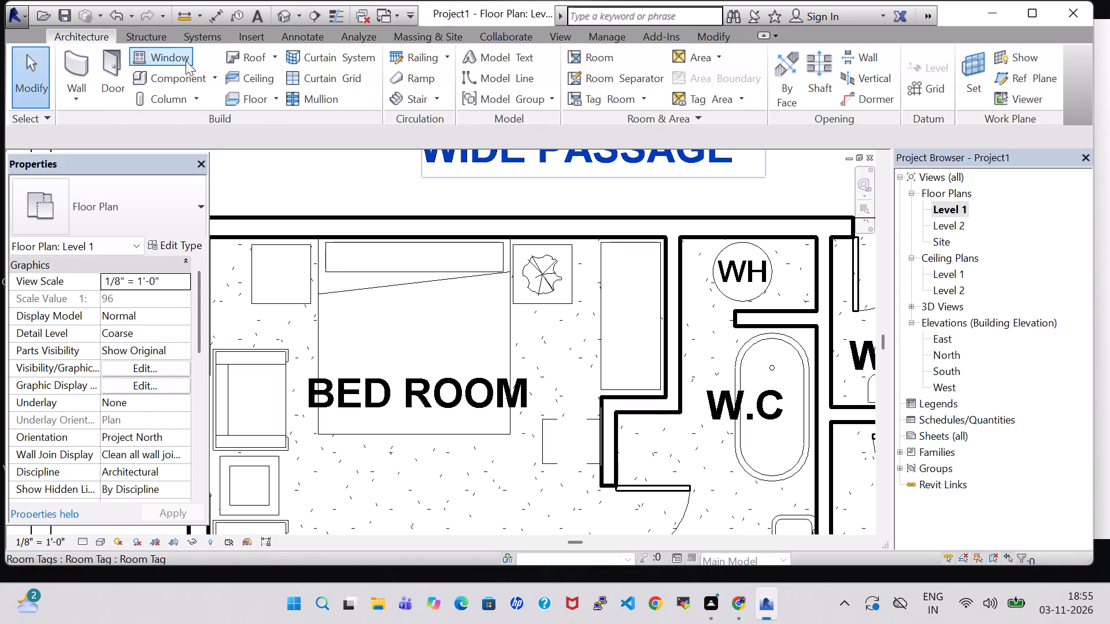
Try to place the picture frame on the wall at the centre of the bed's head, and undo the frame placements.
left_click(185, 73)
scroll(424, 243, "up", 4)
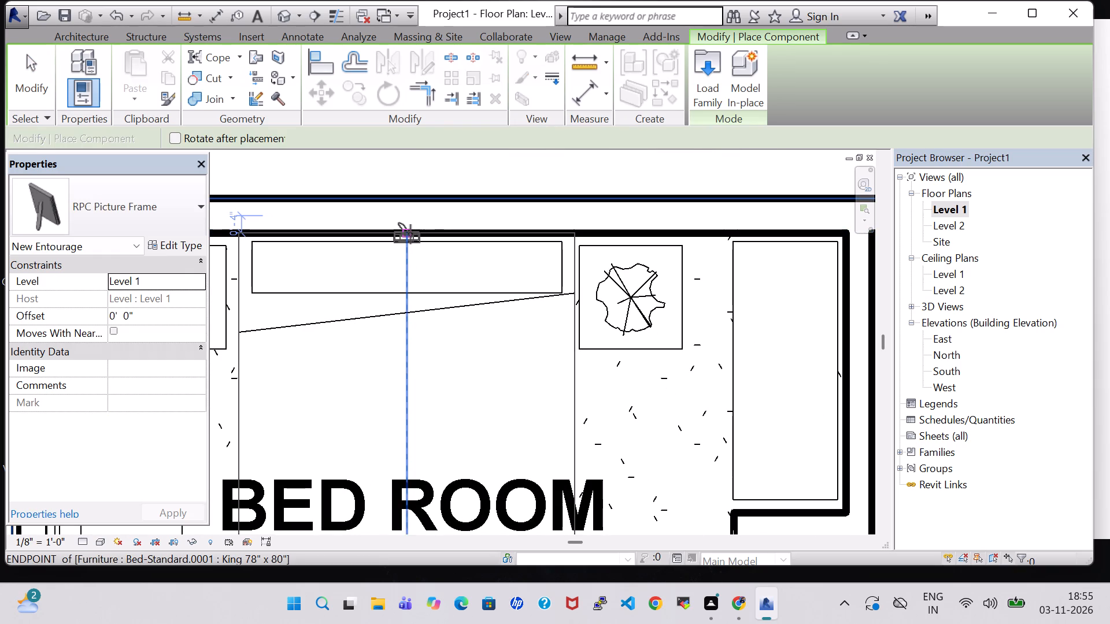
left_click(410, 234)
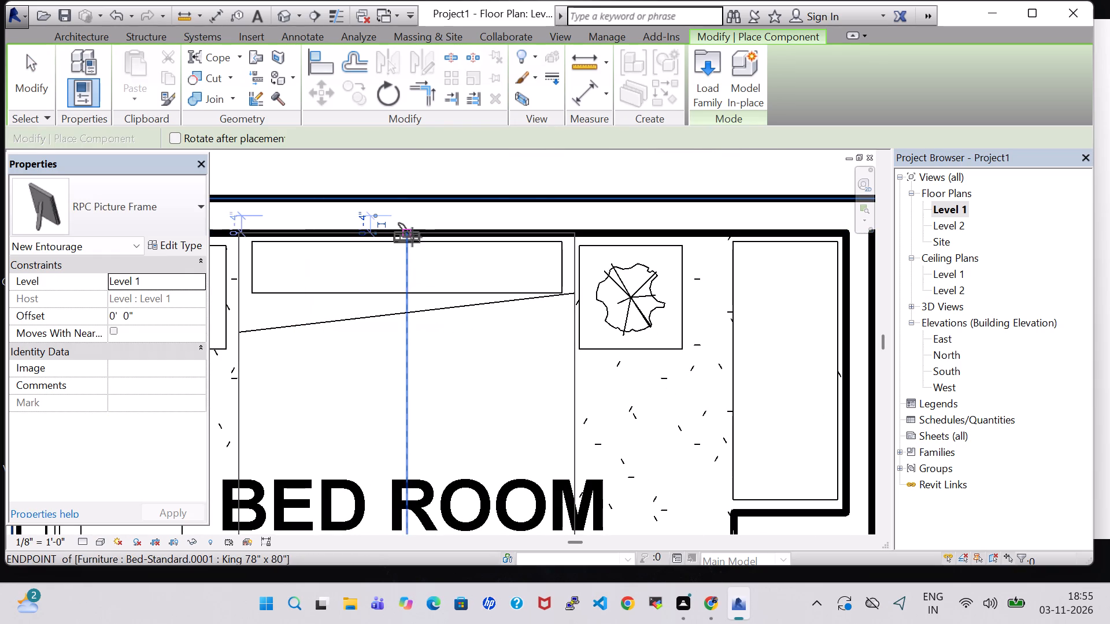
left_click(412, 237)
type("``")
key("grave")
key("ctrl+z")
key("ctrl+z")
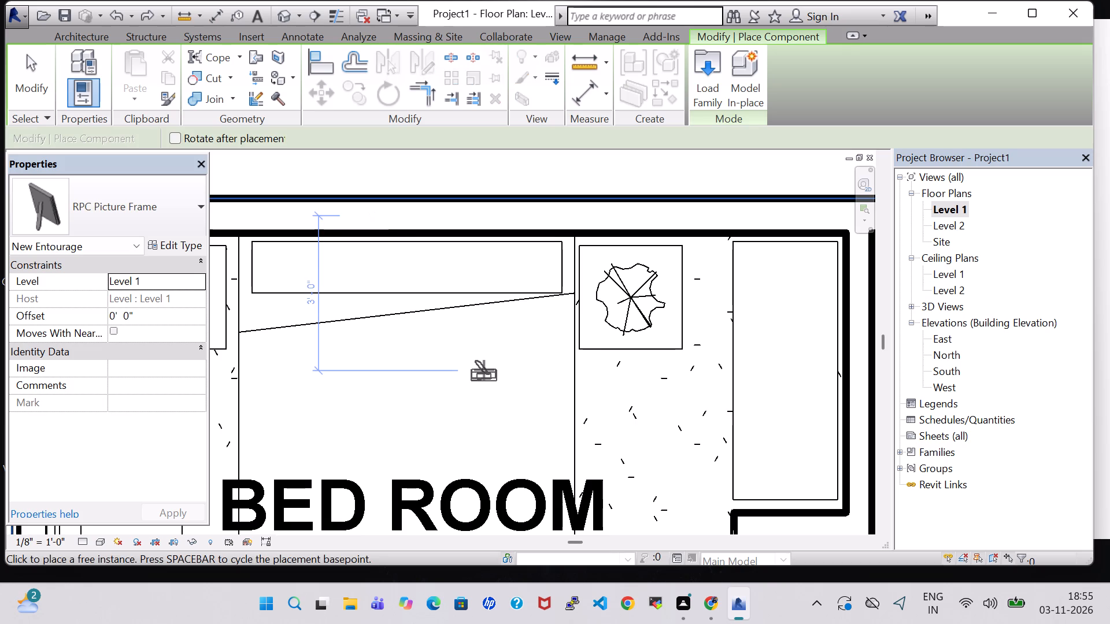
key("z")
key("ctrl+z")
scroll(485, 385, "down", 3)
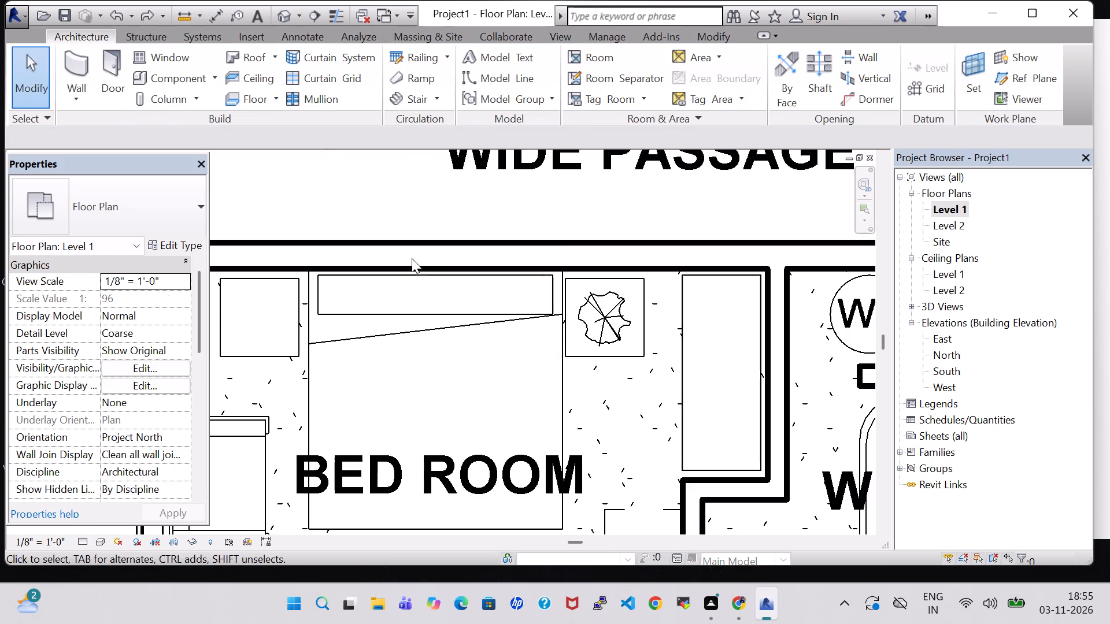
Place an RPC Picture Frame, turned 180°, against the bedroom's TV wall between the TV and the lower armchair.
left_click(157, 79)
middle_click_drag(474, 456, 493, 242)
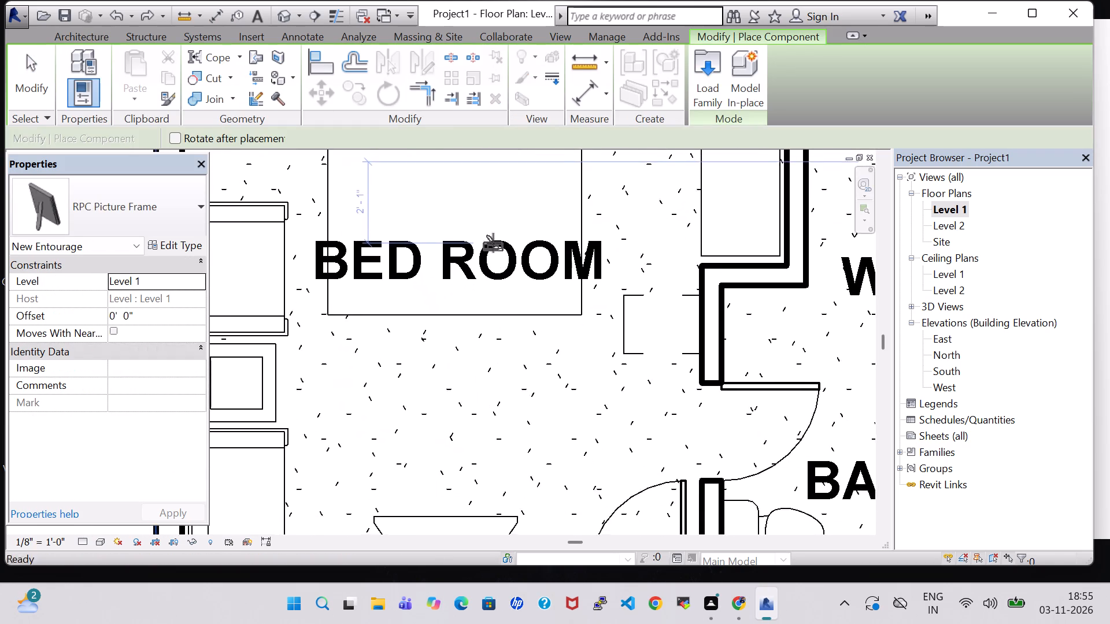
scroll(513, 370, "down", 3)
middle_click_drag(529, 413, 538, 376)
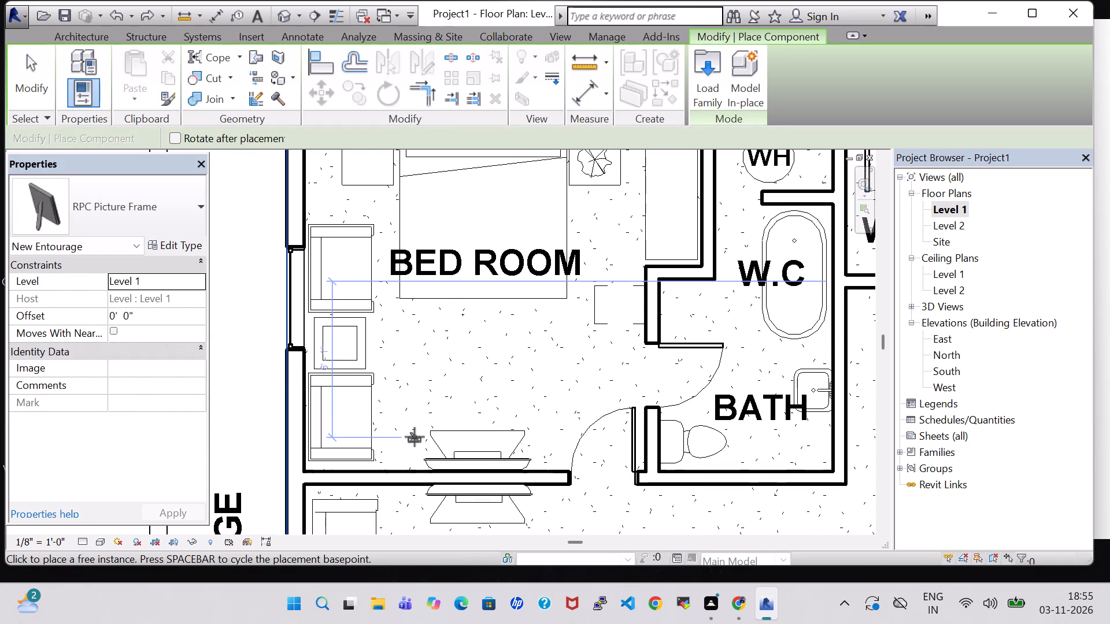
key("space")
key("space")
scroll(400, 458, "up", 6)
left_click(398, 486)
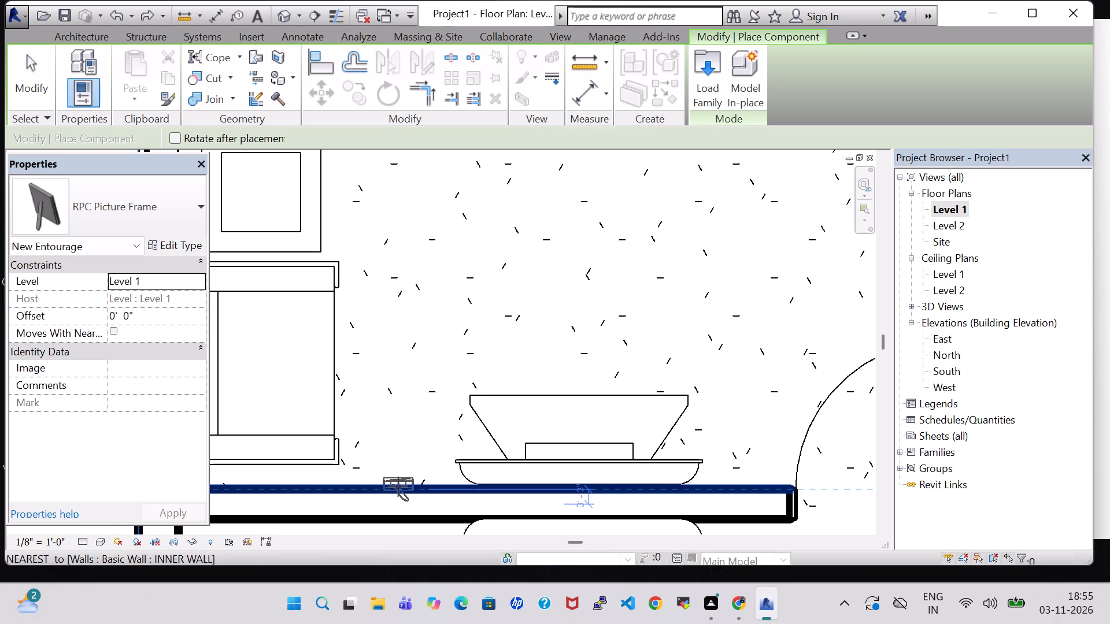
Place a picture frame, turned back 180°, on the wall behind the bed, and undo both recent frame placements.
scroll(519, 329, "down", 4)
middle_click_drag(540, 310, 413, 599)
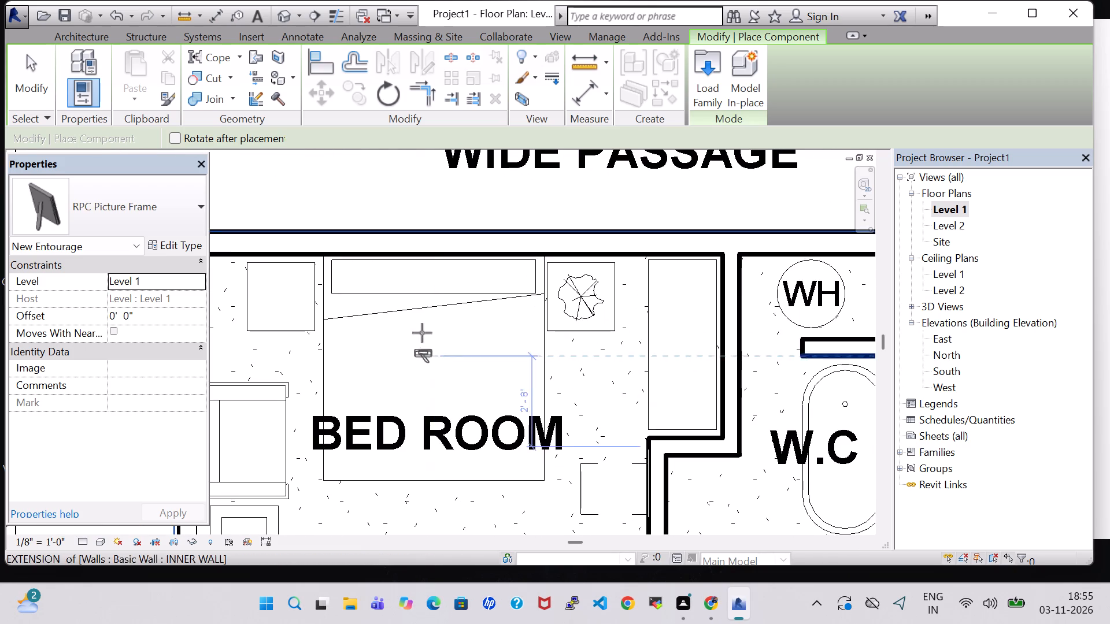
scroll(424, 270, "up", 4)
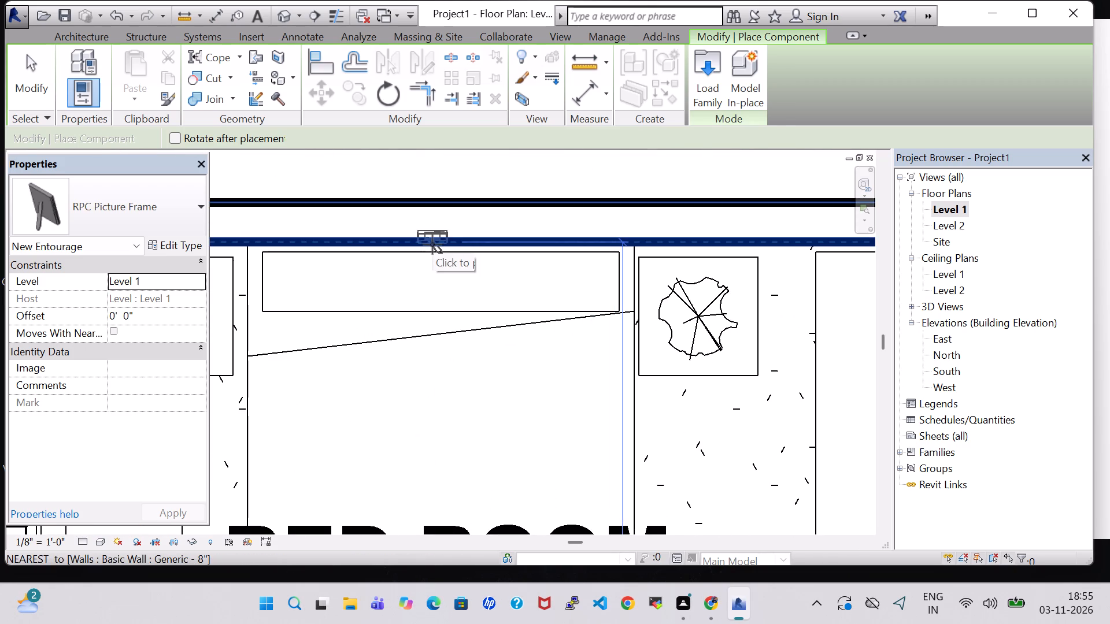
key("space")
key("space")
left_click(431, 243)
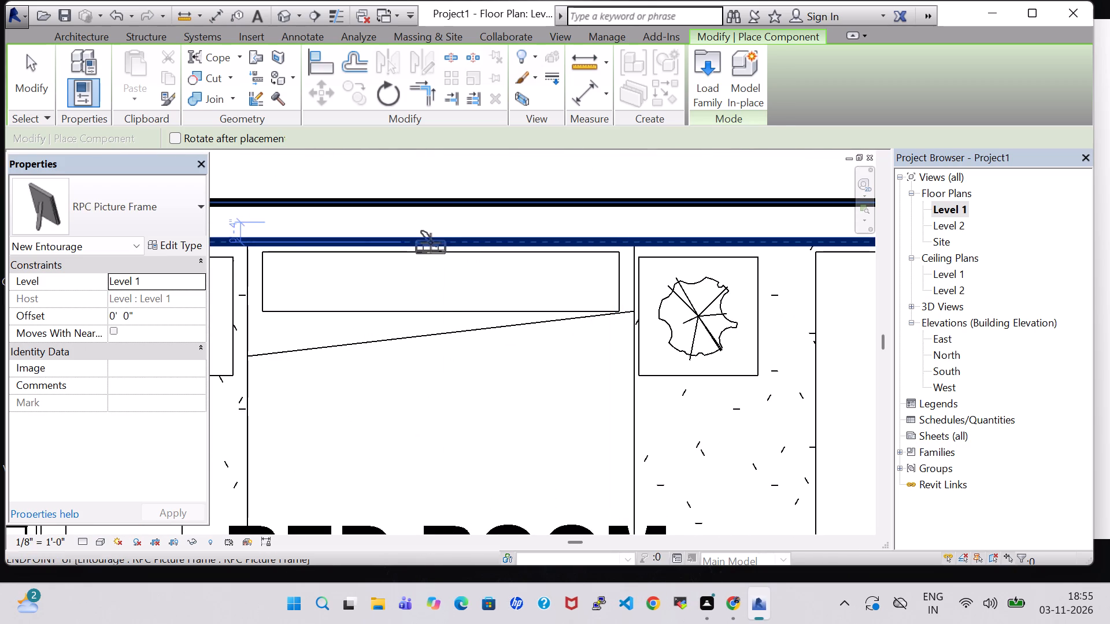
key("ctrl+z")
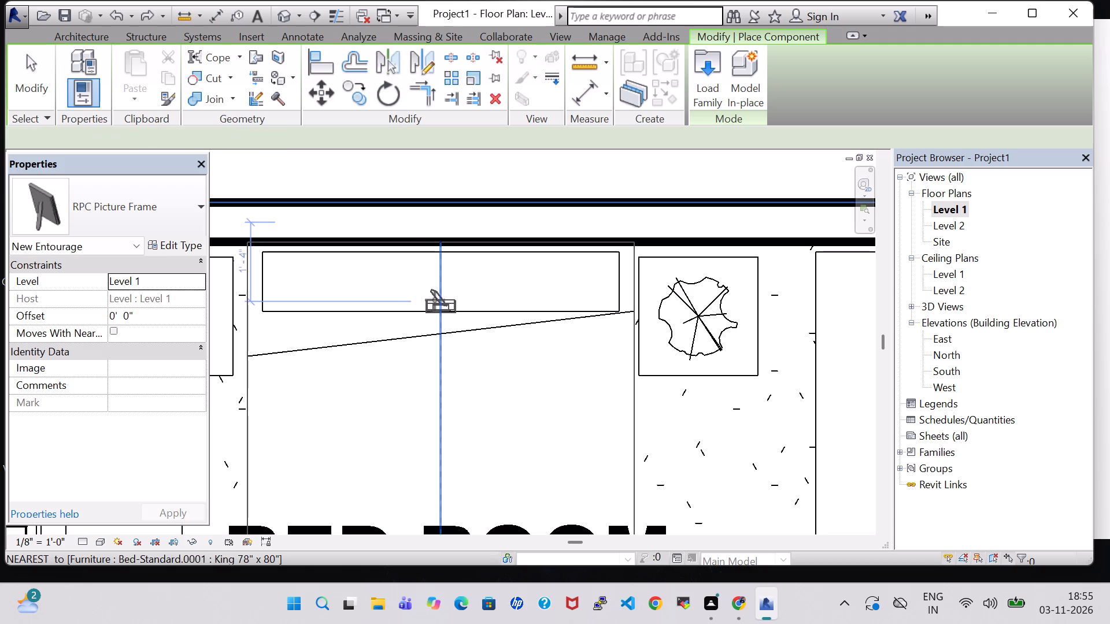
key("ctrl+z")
Place an RPC Picture Frame, turned 180°, against the bedroom's TV wall between the TV and the lower armchair.
scroll(487, 299, "down", 3)
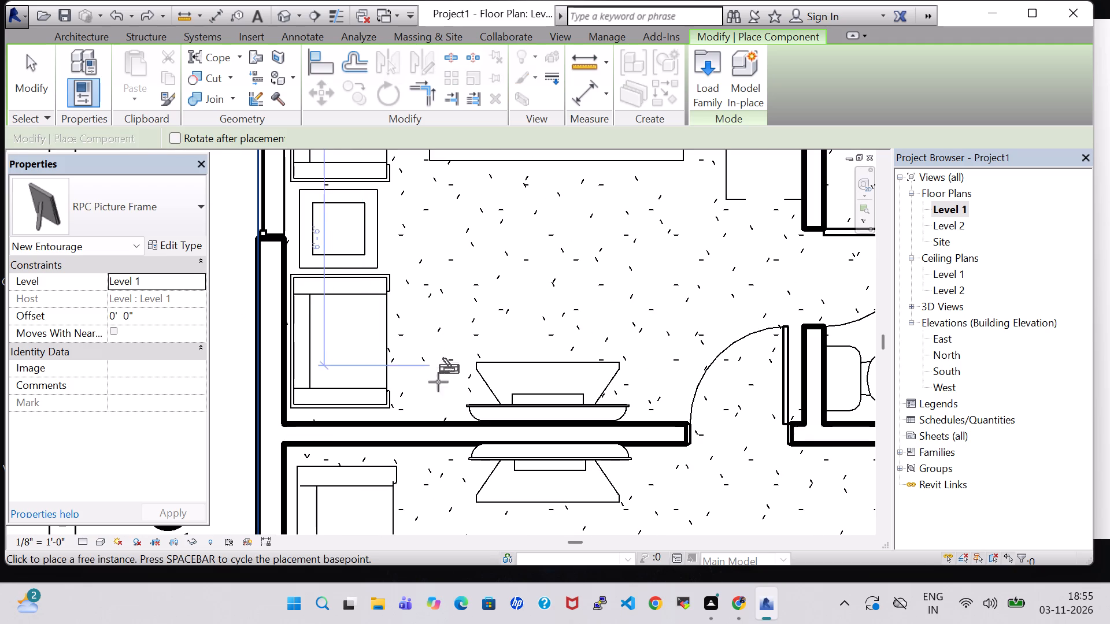
middle_click_drag(562, 265, 508, 367)
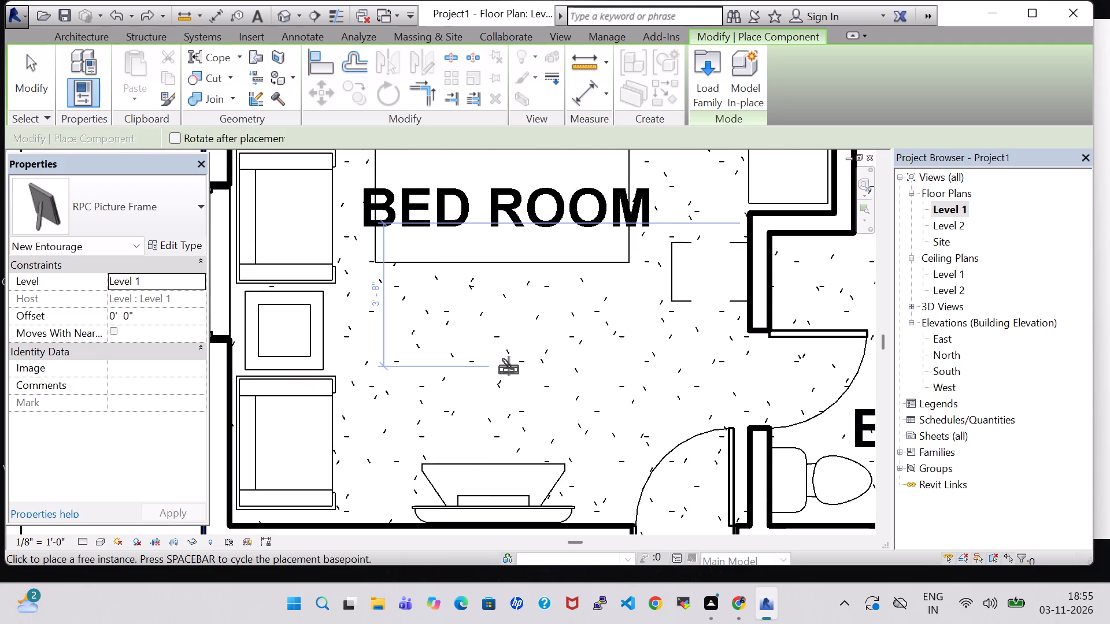
key("space")
key("space")
scroll(372, 506, "up", 5)
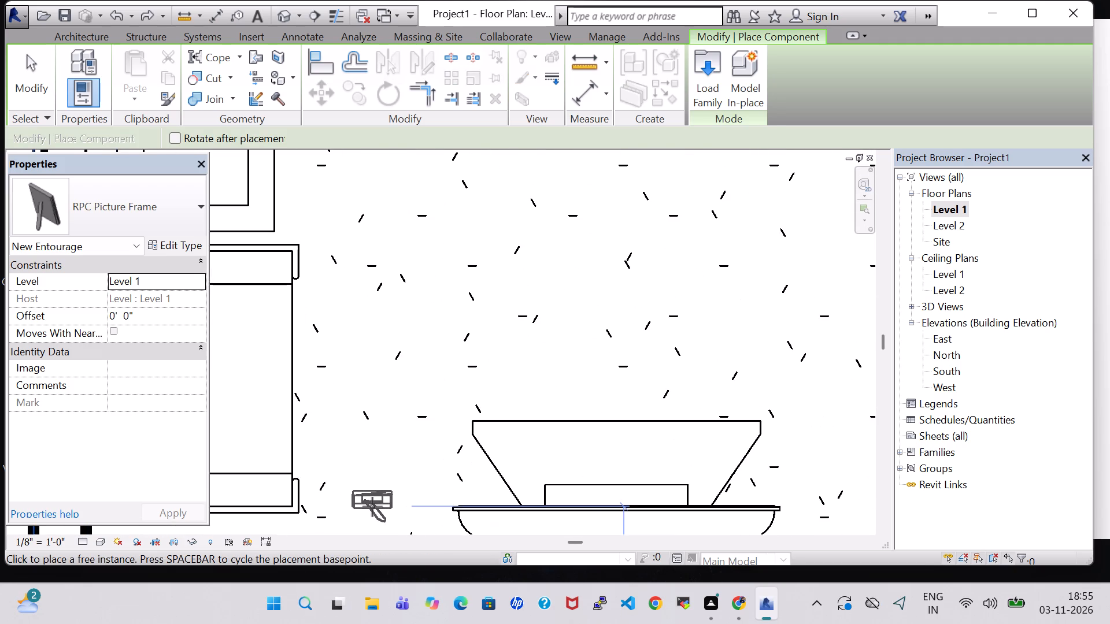
middle_click_drag(372, 507, 398, 355)
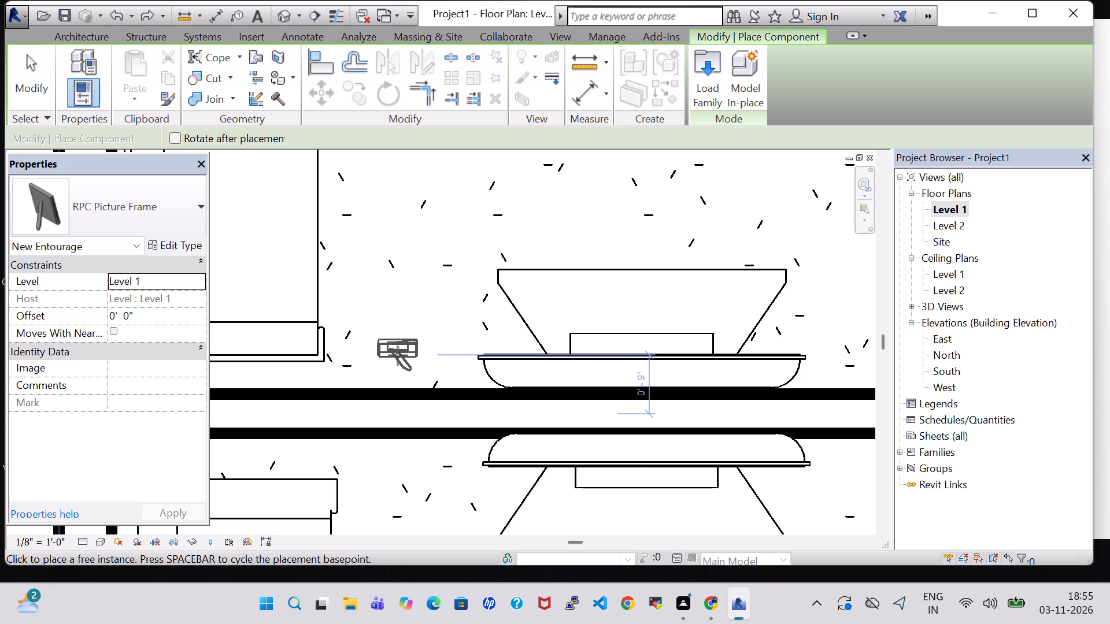
left_click(388, 391)
scroll(429, 300, "down", 5)
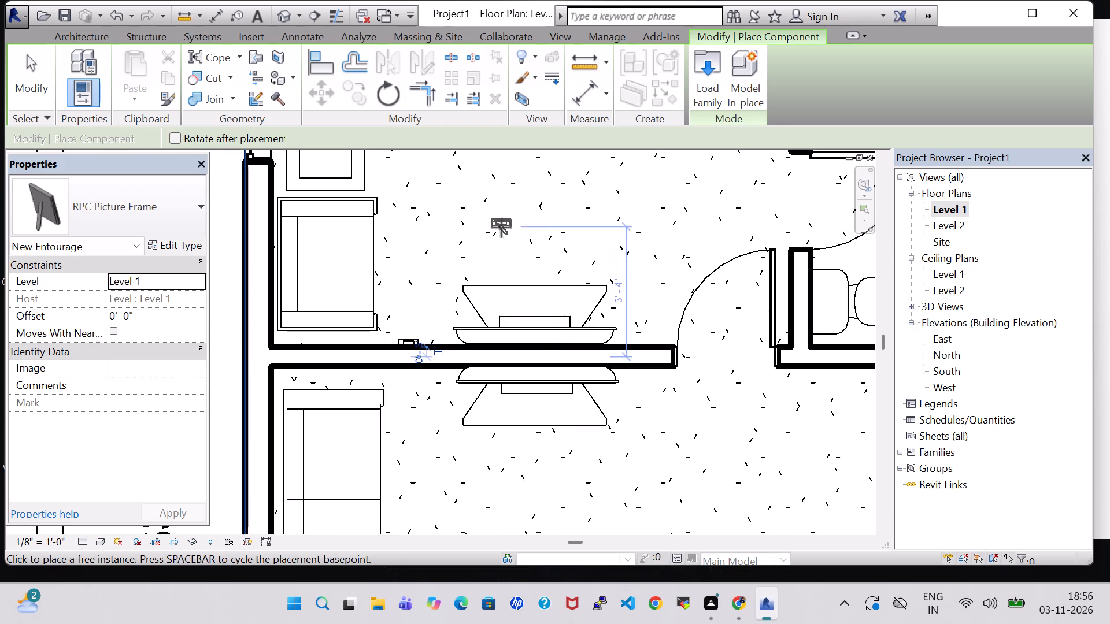
middle_click_drag(501, 228, 464, 435)
scroll(464, 408, "down", 5)
middle_click_drag(537, 402, 495, 365)
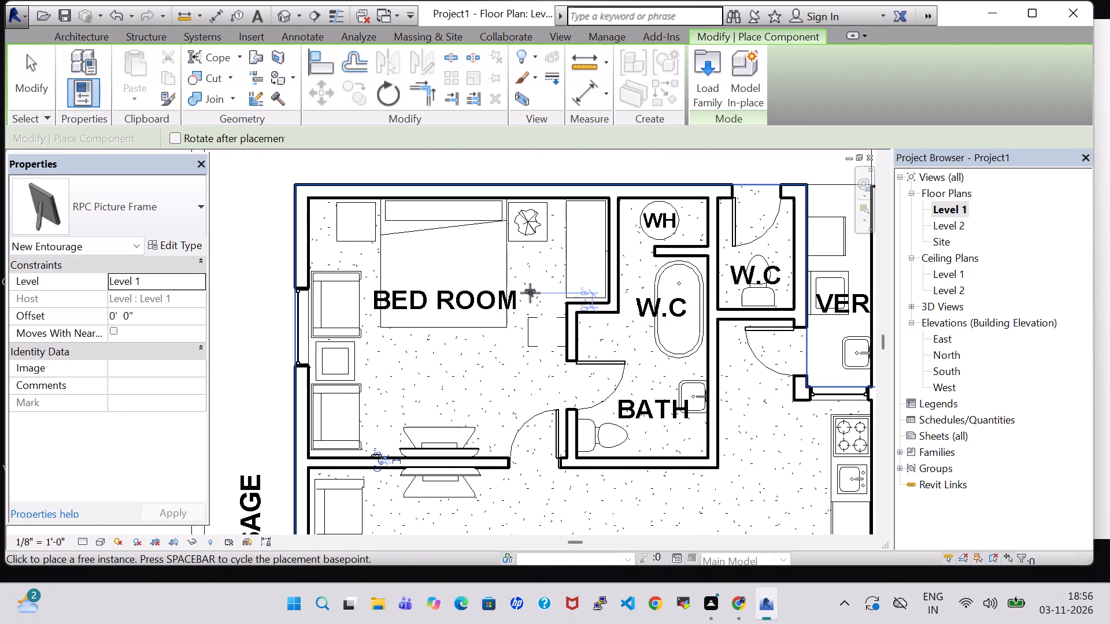
Nudge the bedroom's king bed one increment away from the wall at its head.
key("Escape")
key("Escape")
left_click(457, 228)
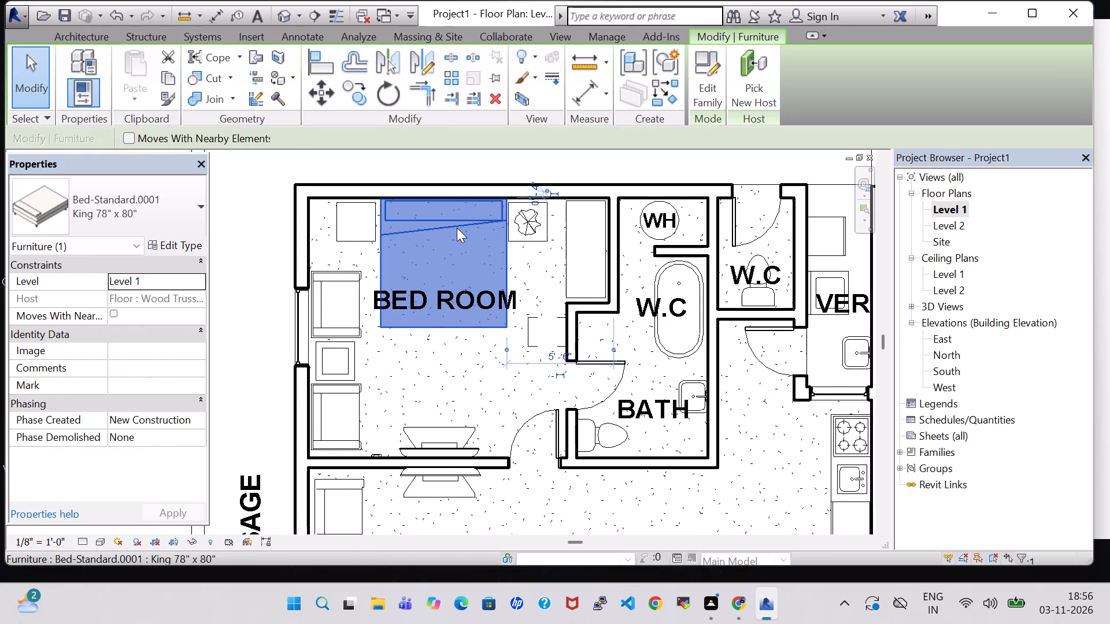
key("Down")
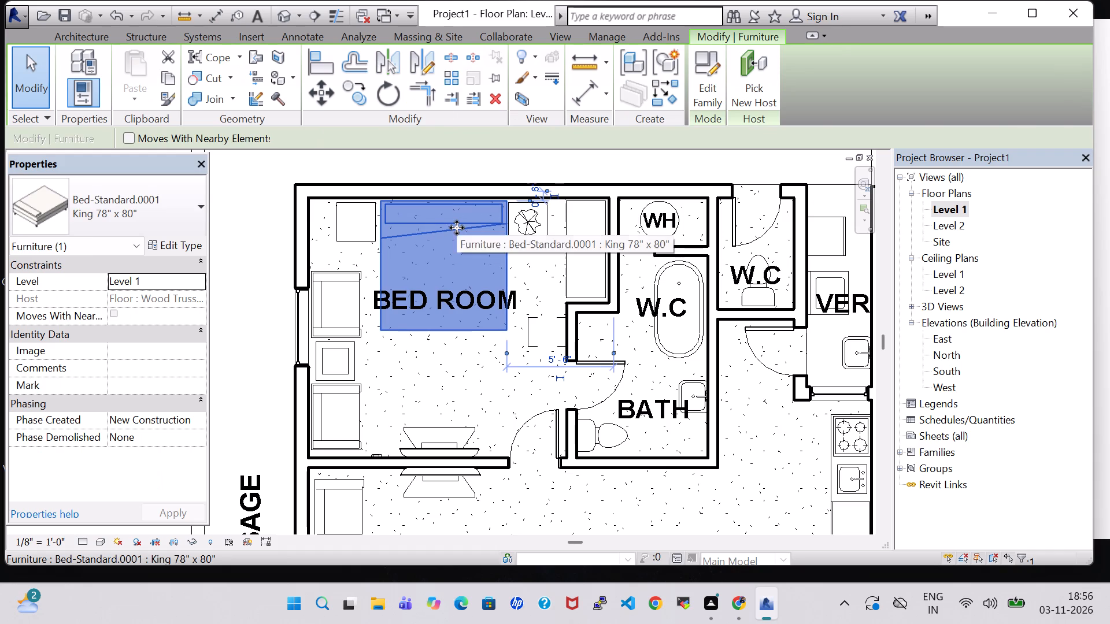
left_click(477, 169)
Place an RPC Picture Frame against the bedroom wall behind the head of the bed.
left_click(165, 83)
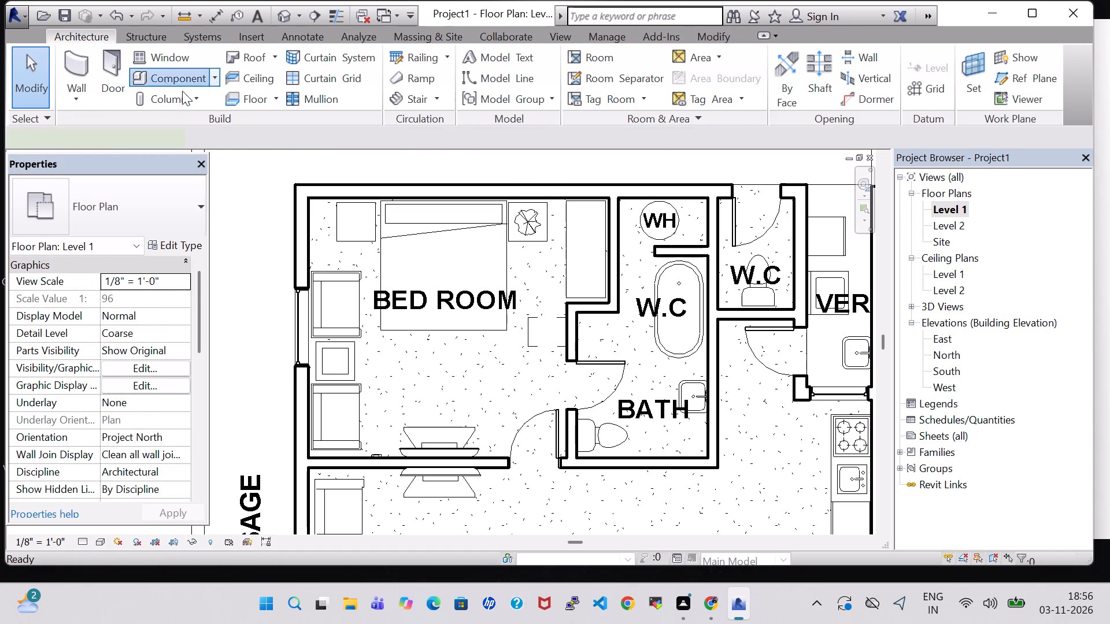
scroll(605, 251, "up", 4)
scroll(414, 203, "up", 1)
middle_click_drag(414, 203, 493, 363)
scroll(412, 380, "up", 4)
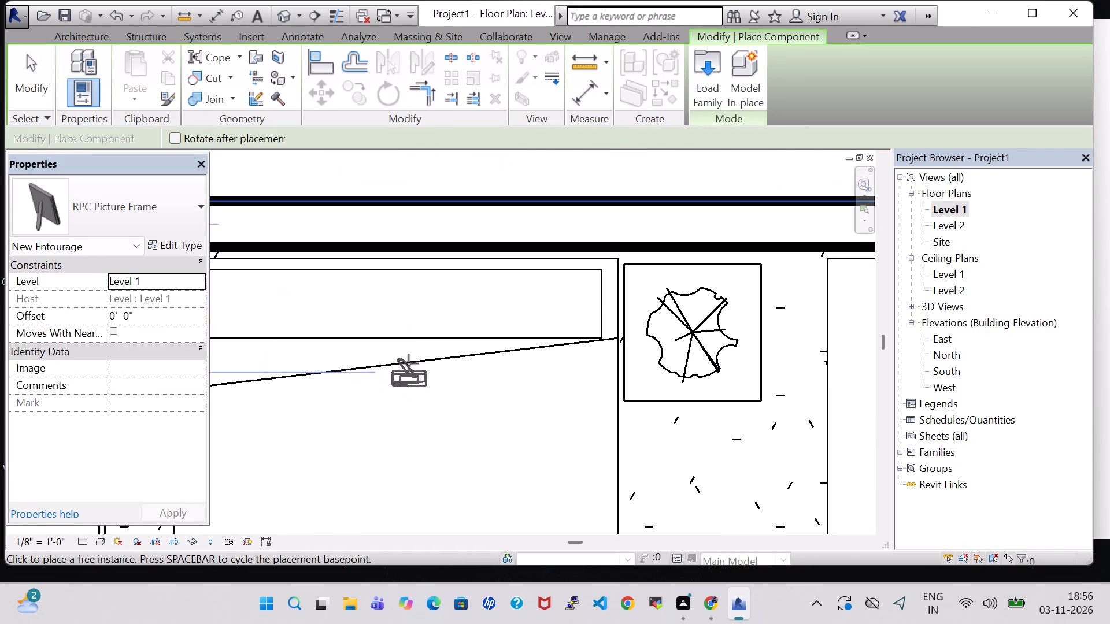
left_click(404, 245)
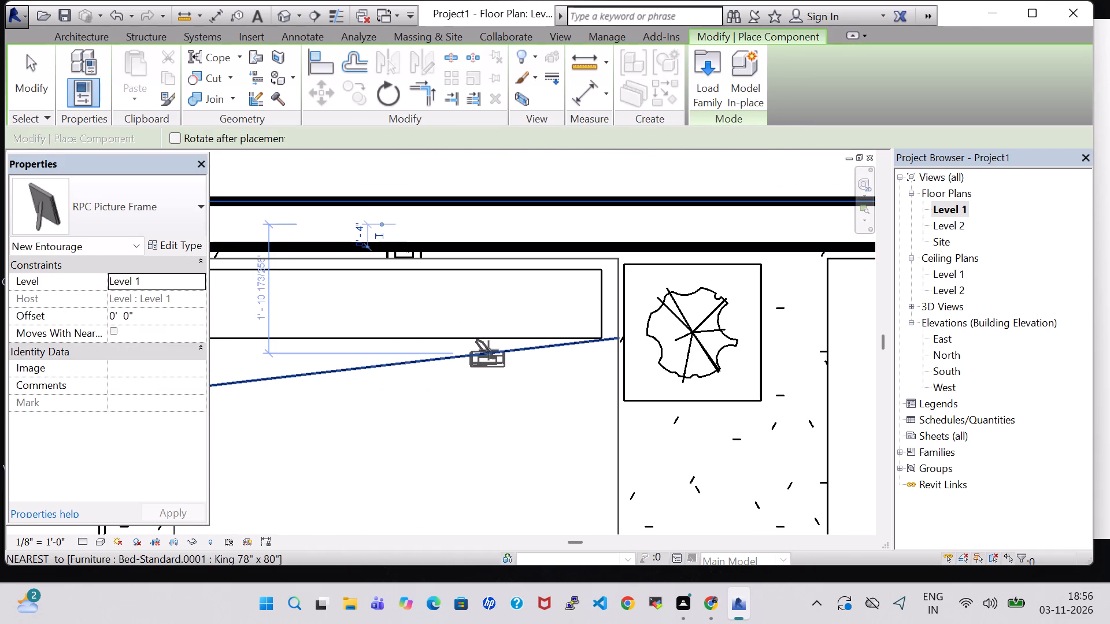
scroll(489, 352, "down", 2)
key("Escape")
key("Escape")
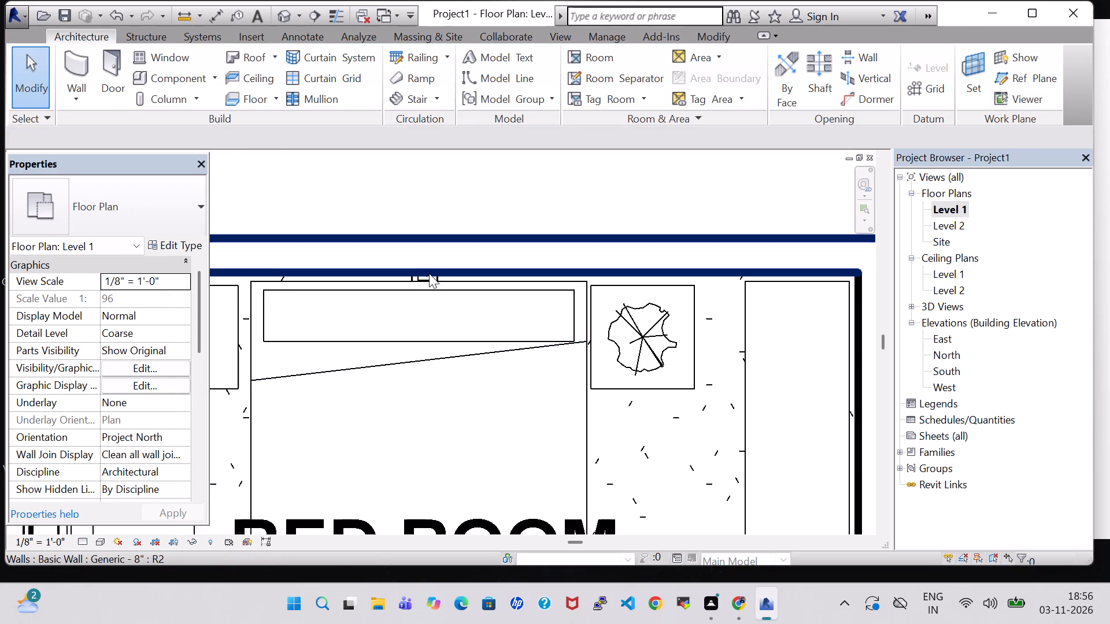
Set the offset of the picture frame behind the bed to 6' 0".
scroll(423, 285, "up", 6)
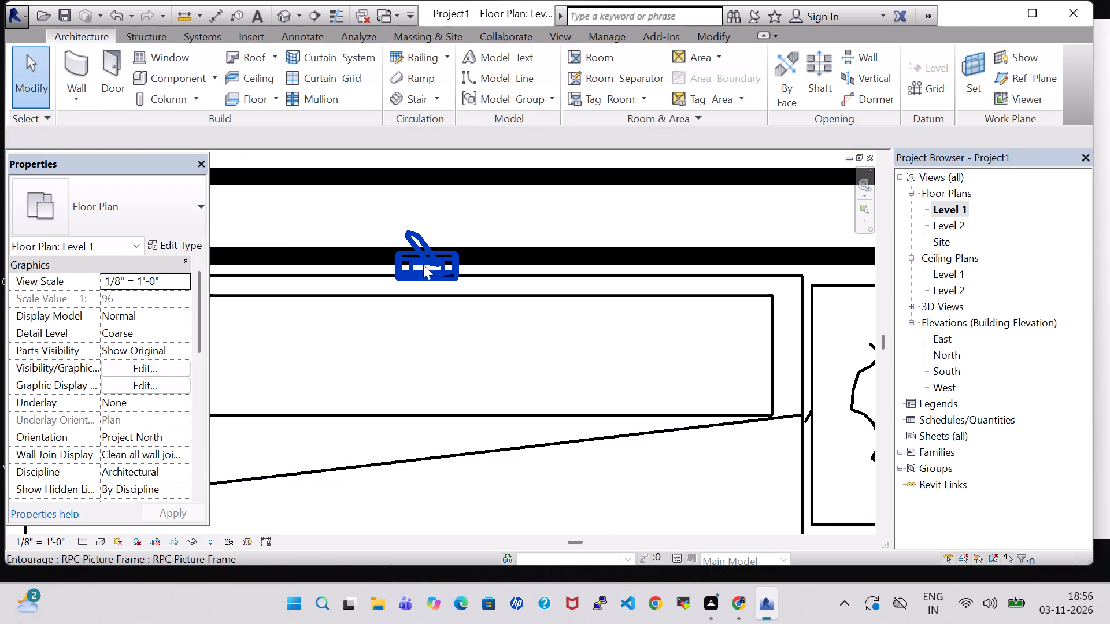
left_click(423, 265)
left_click(116, 317)
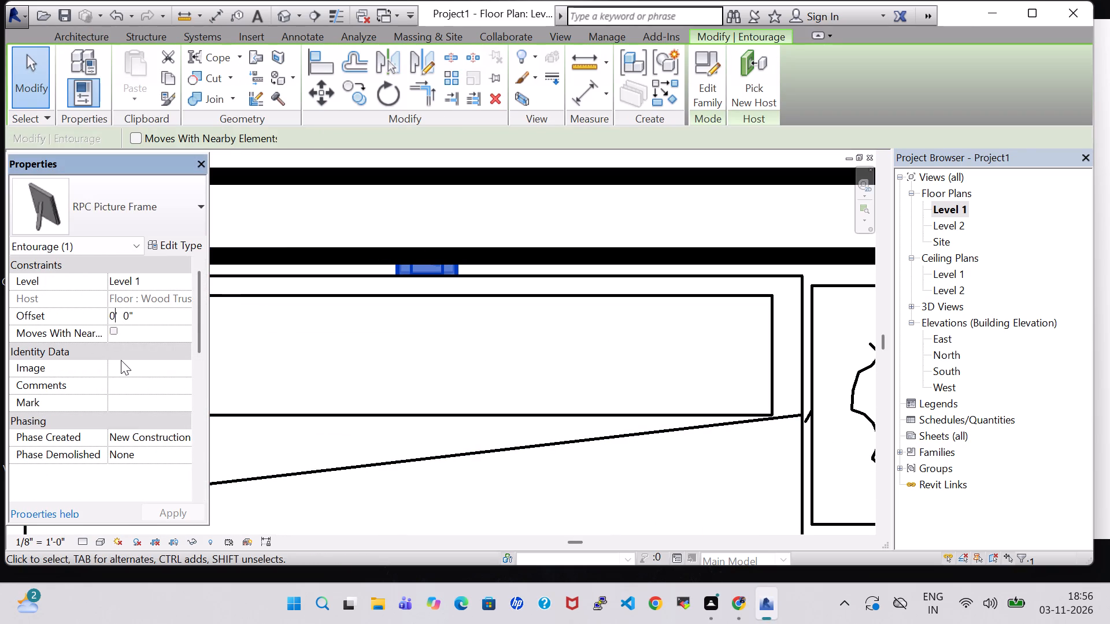
key("BackSpace")
key("6")
key("Return")
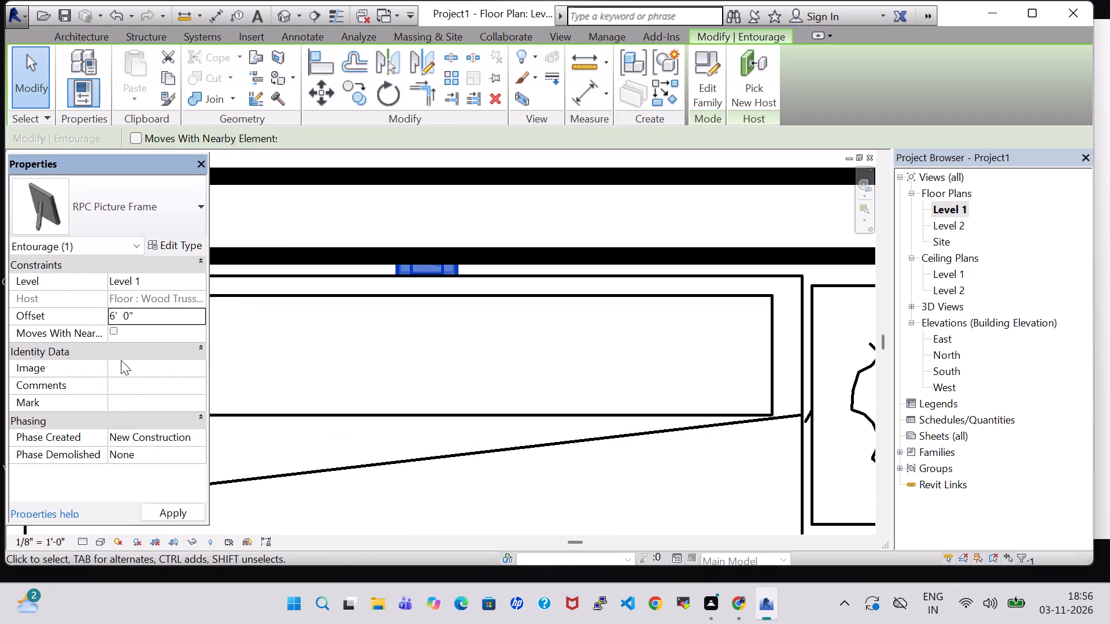
Set the offset of the picture frame on the bedroom's TV wall to 6' 0".
scroll(492, 339, "down", 5)
middle_click_drag(489, 382, 539, 164)
scroll(539, 164, "down", 3)
middle_click_drag(495, 400, 517, 229)
left_click(408, 464)
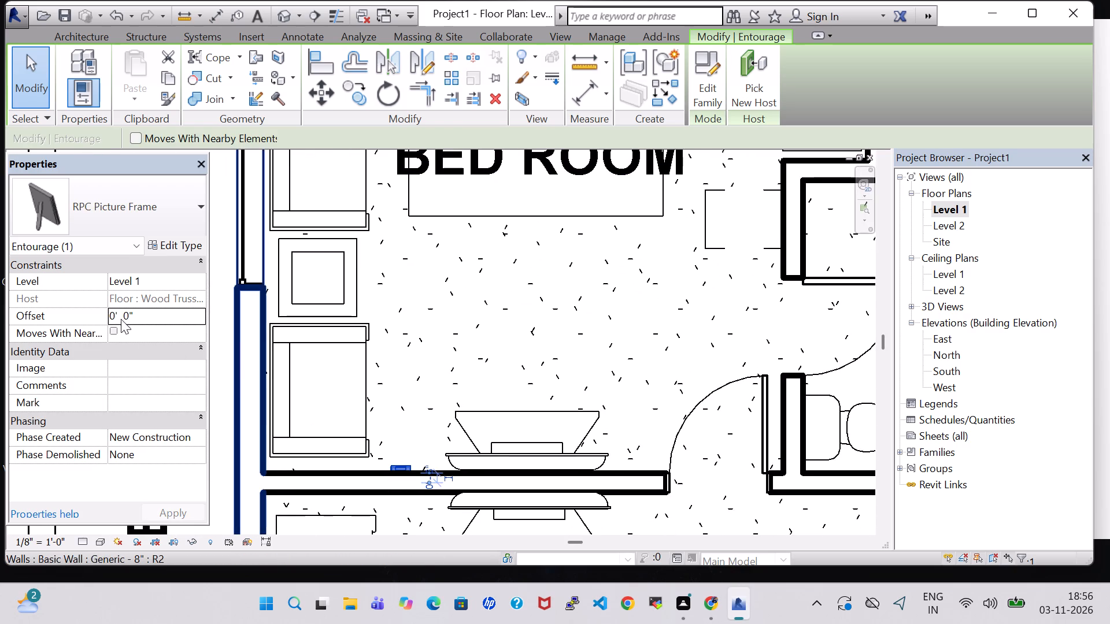
left_click(116, 314)
key("BackSpace")
key("6")
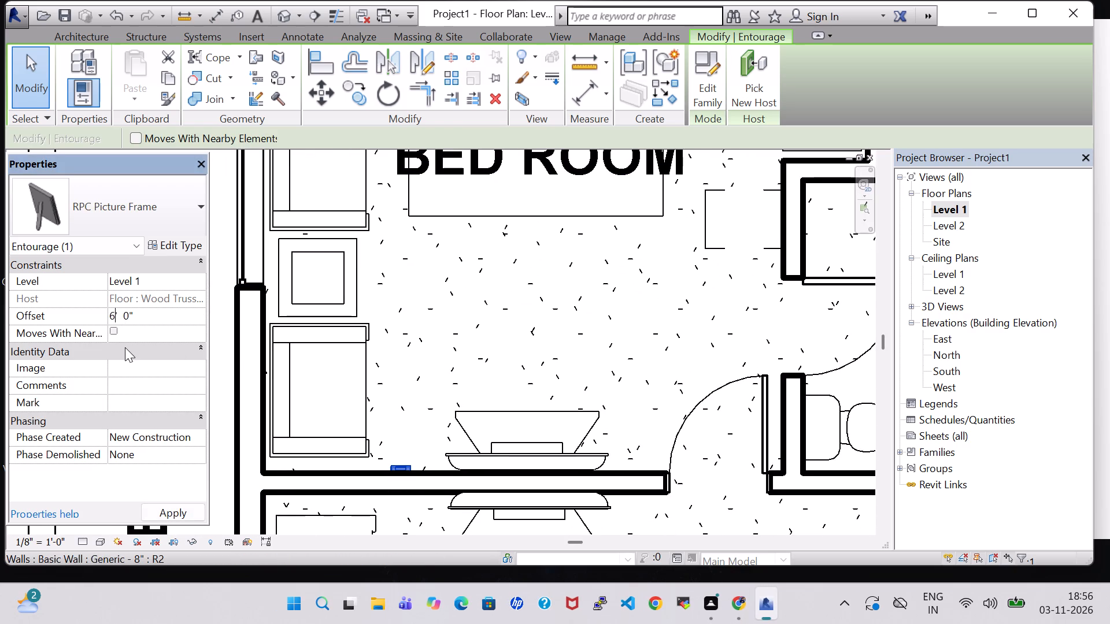
key("Return")
scroll(515, 281, "down", 5)
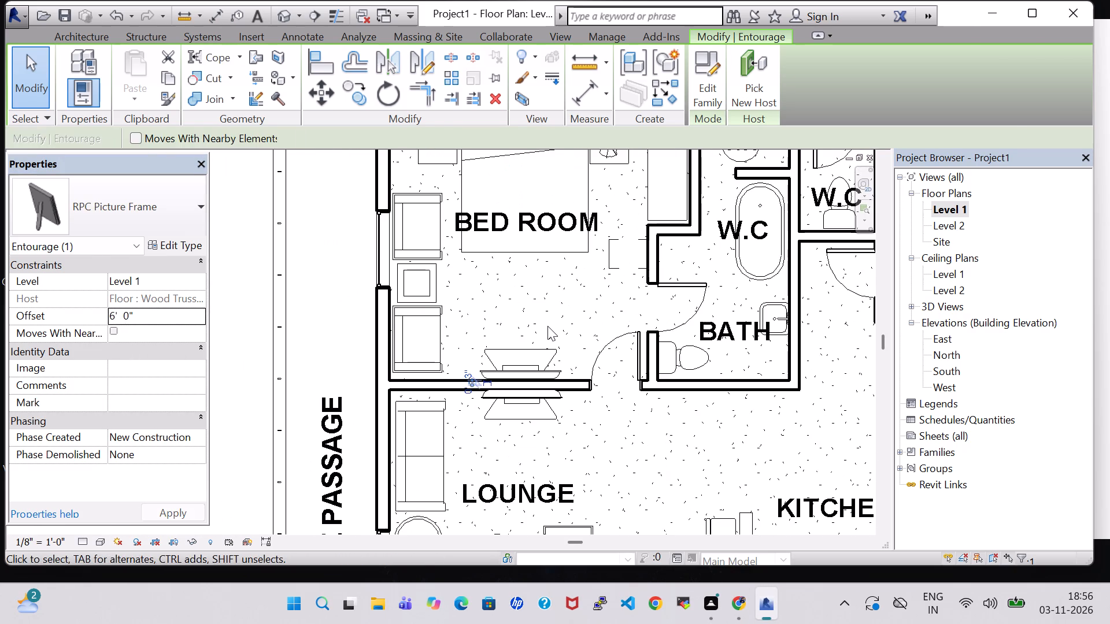
left_click(547, 326)
Place two RPC Picture Frames, spaced apart, on the dining-room side of the wall shared with the kitchen.
middle_click_drag(547, 326, 443, 350)
scroll(443, 350, "down", 3)
middle_click_drag(626, 376, 598, 281)
middle_click_drag(491, 363, 490, 304)
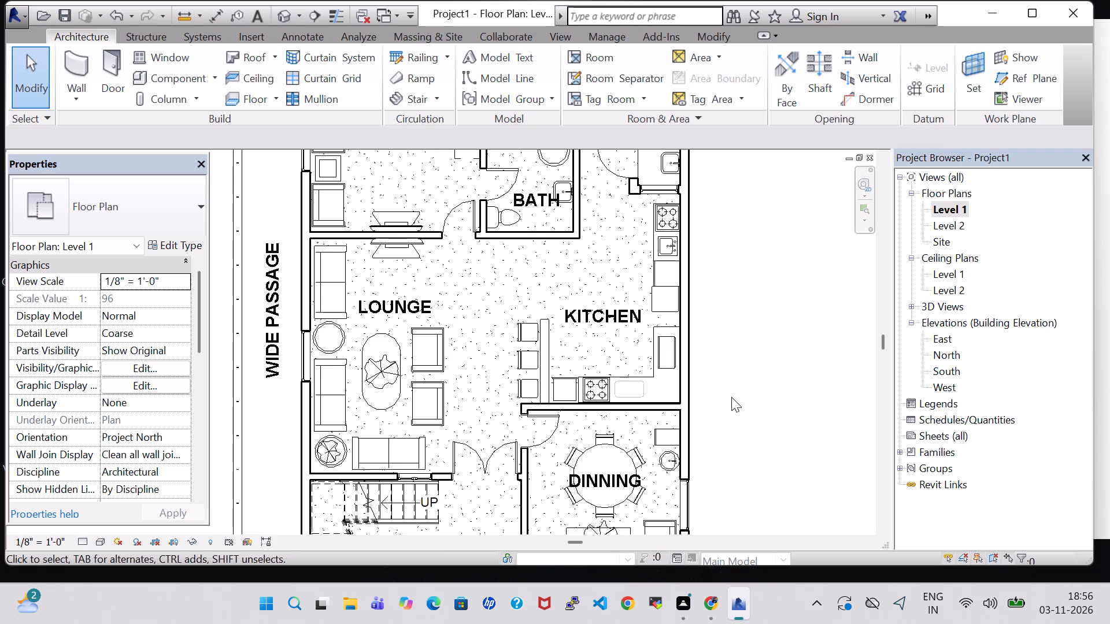
middle_click_drag(731, 397, 749, 293)
left_click(179, 71)
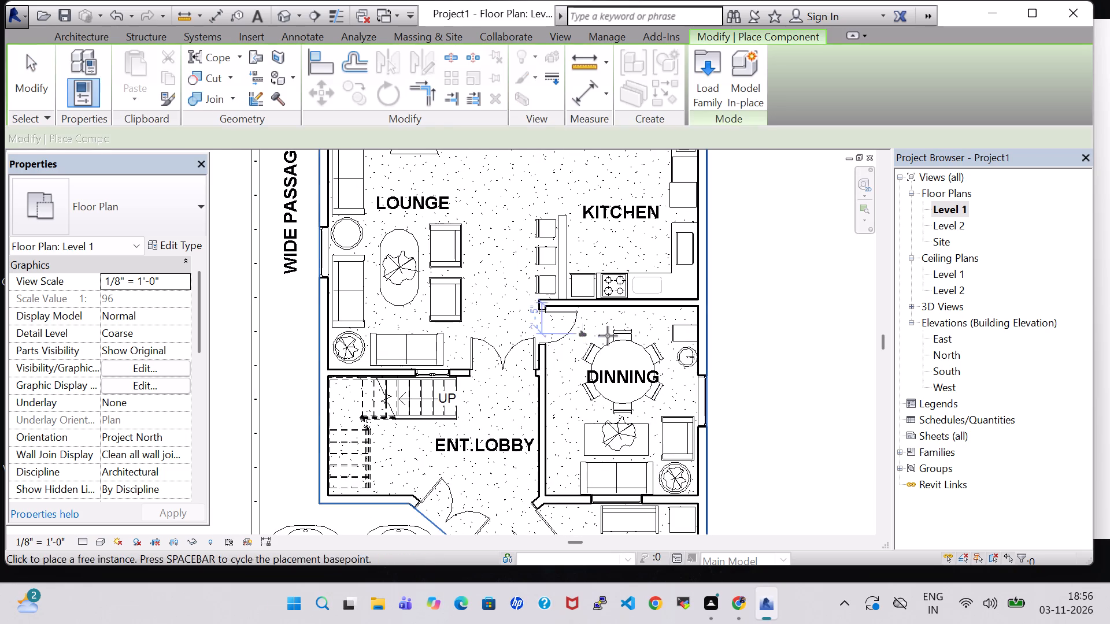
scroll(626, 336, "up", 9)
left_click(557, 233)
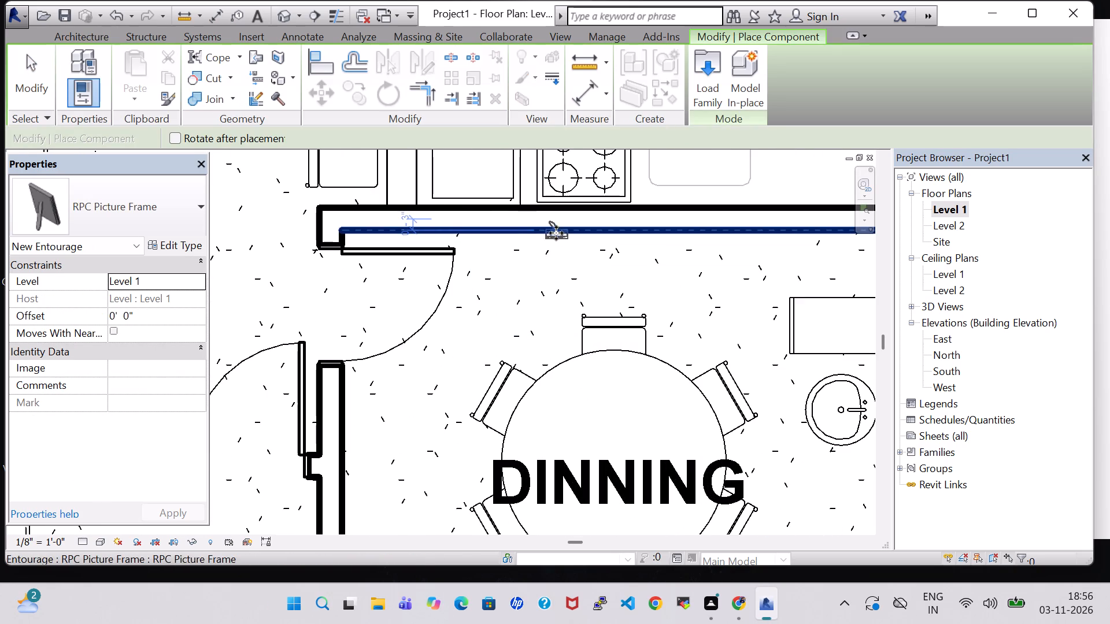
left_click(765, 235)
scroll(733, 296, "down", 4)
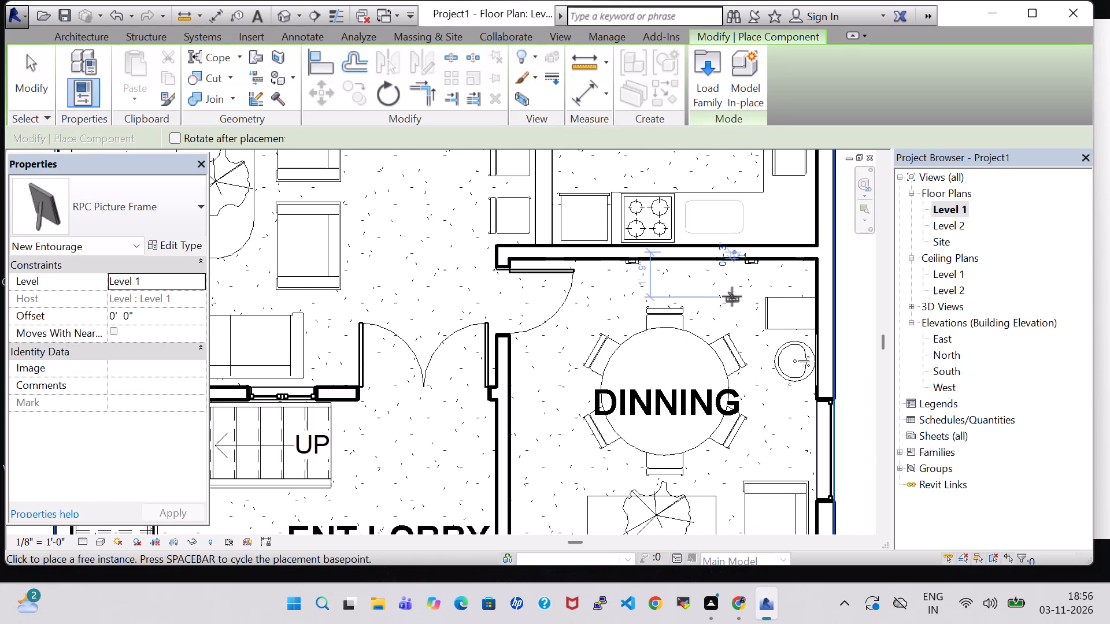
key("Escape")
key("Escape")
Set the offset of the dining room's picture frame nearer the door to 6' 0".
scroll(630, 271, "up", 3)
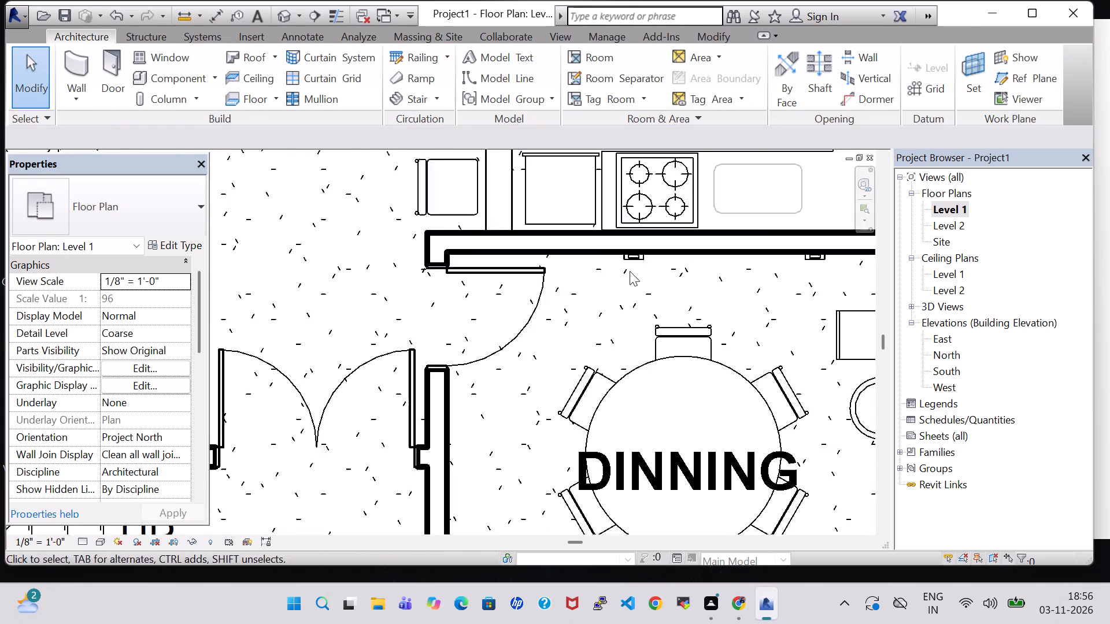
left_click(637, 253)
left_click(608, 307)
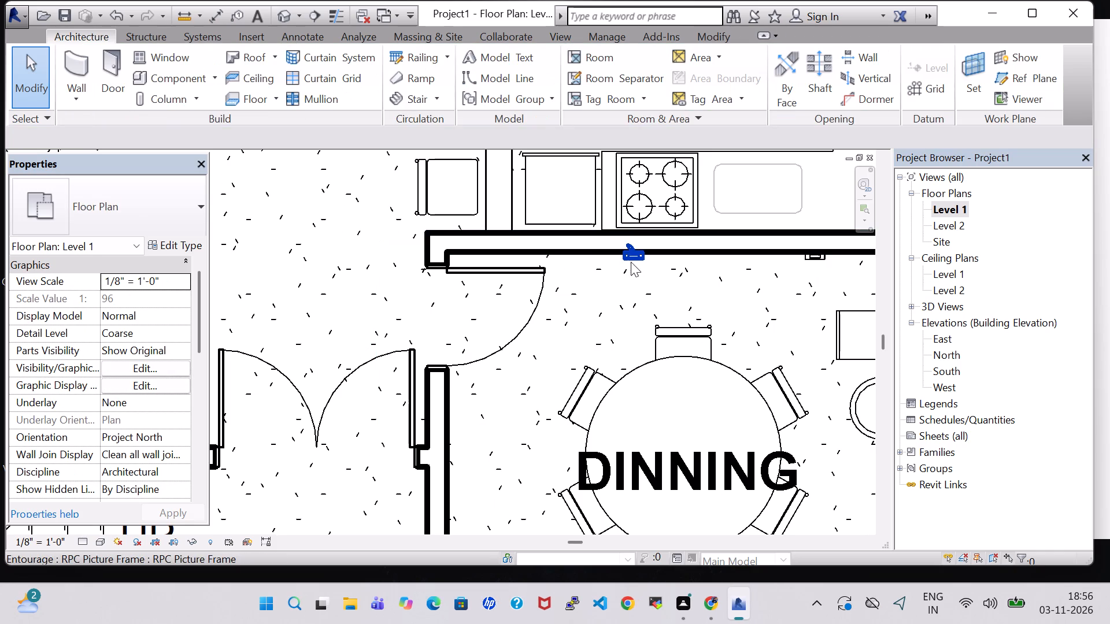
left_click(631, 261)
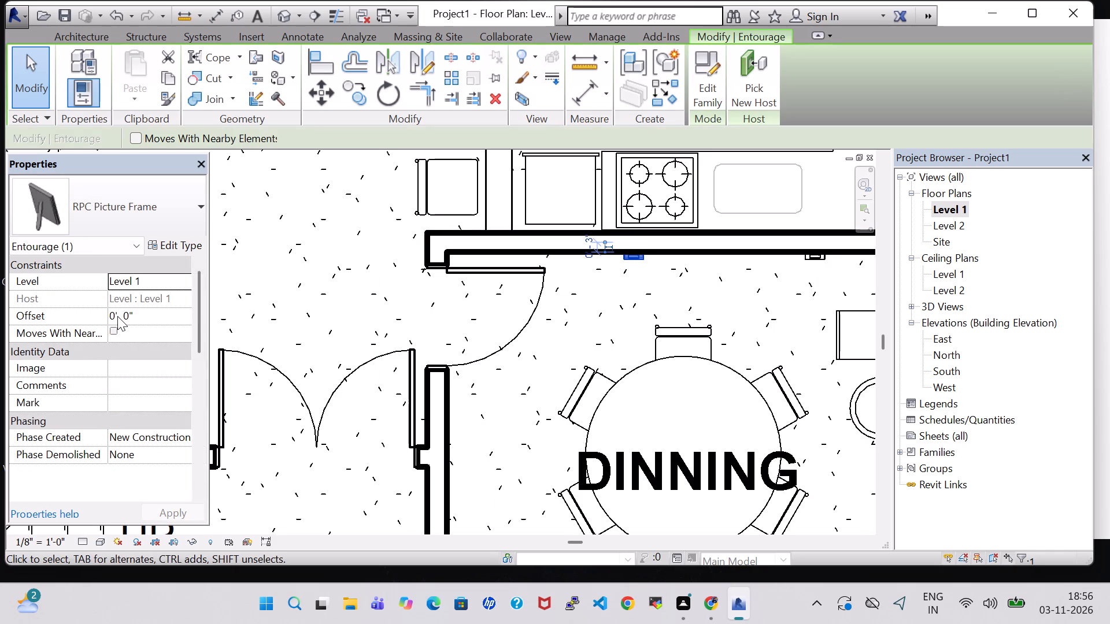
left_click(117, 316)
key("Left")
key("BackSpace")
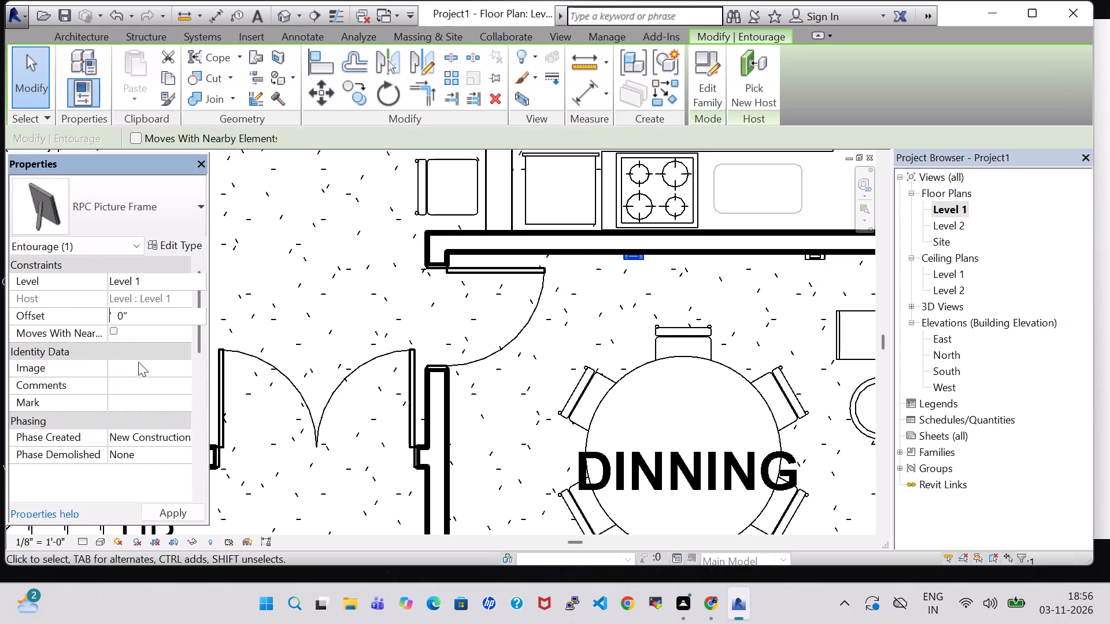
key("6")
key("Return")
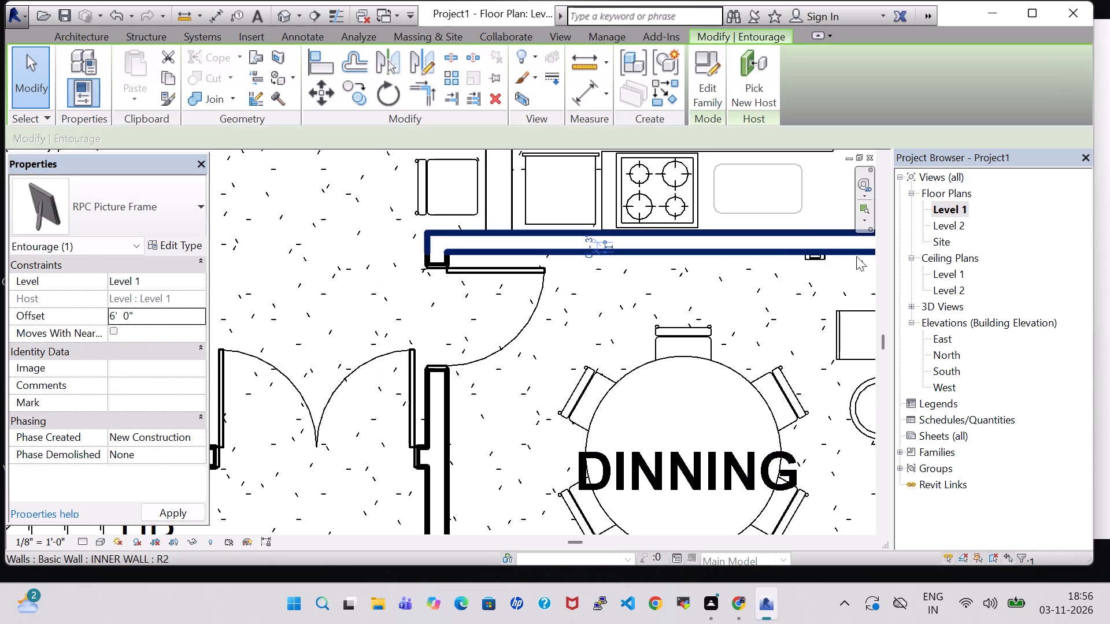
Set the offset of the dining room's picture frame farther from the door to 6' 0".
left_click(817, 259)
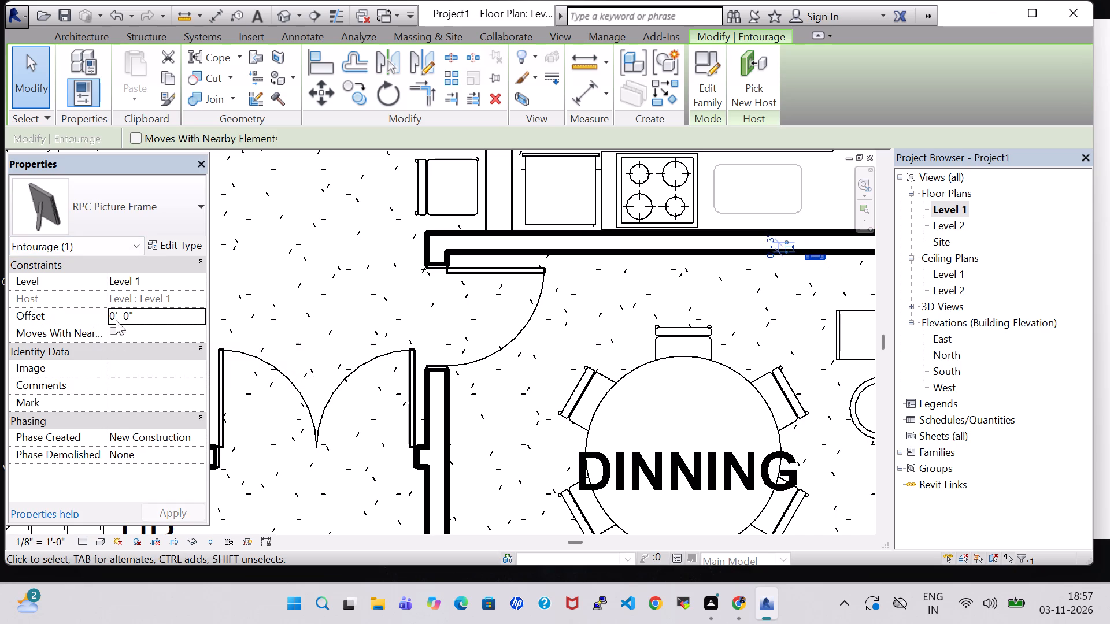
left_click(113, 318)
key("Right")
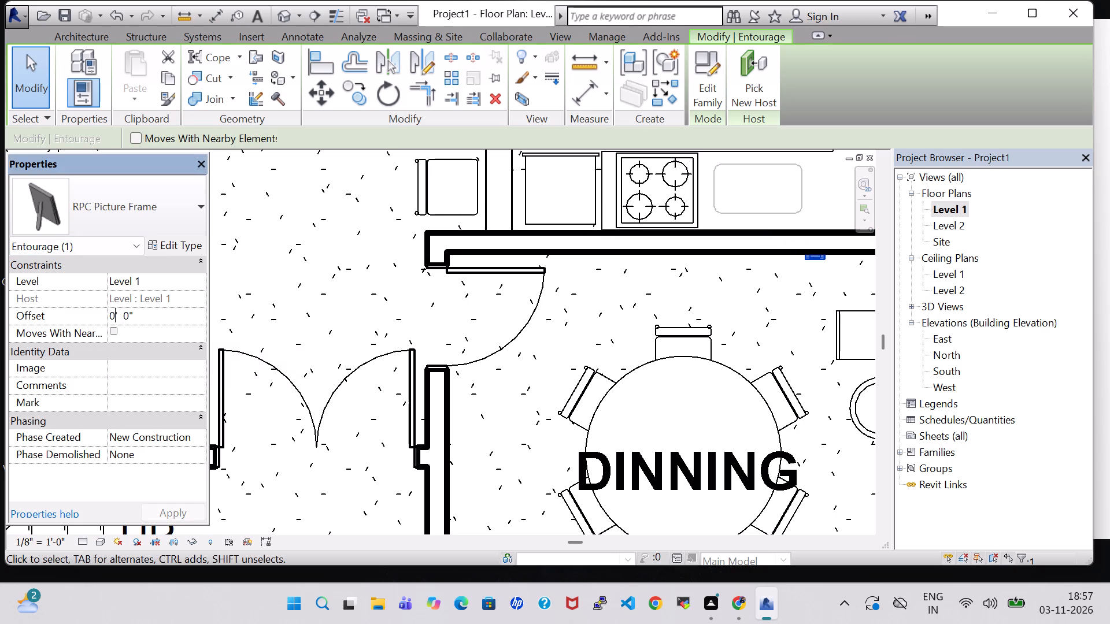
key("BackSpace")
key("6")
key("Return")
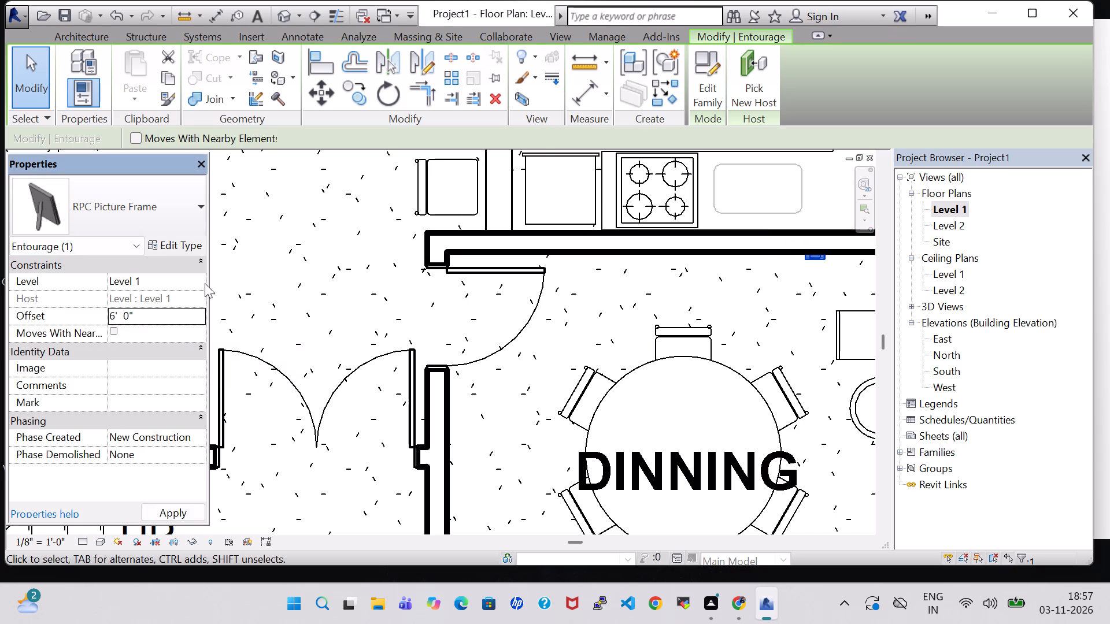
scroll(528, 350, "down", 5)
left_click(445, 288)
Open the 3D view and examine the picture frame above the bed and the furnished bedroom and lounge.
scroll(445, 288, "down", 3)
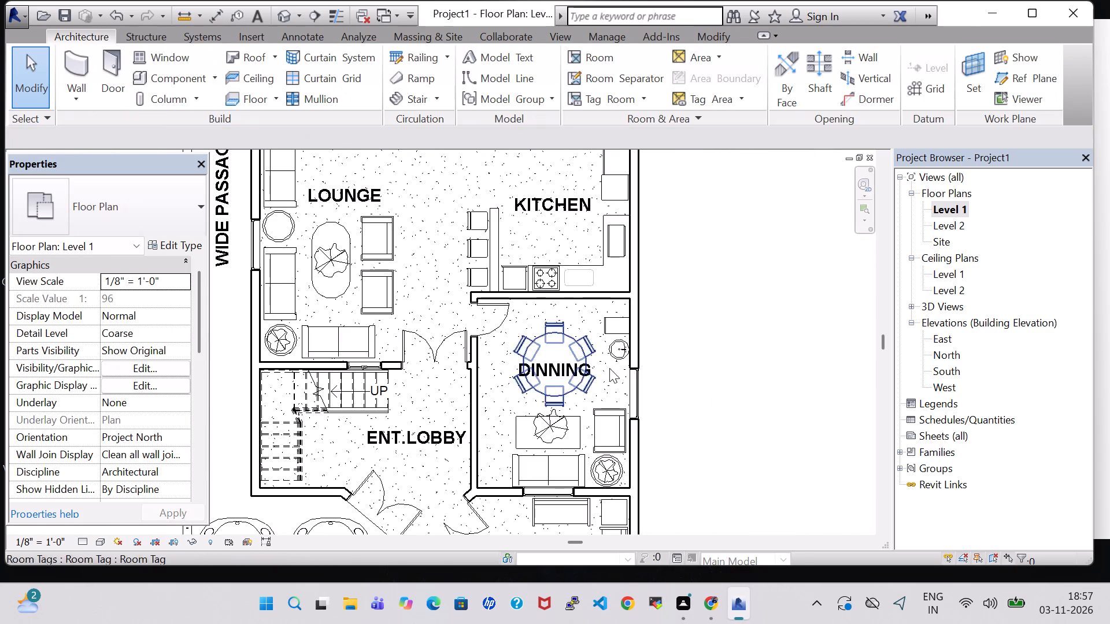
left_click(284, 16)
scroll(665, 340, "down", 3)
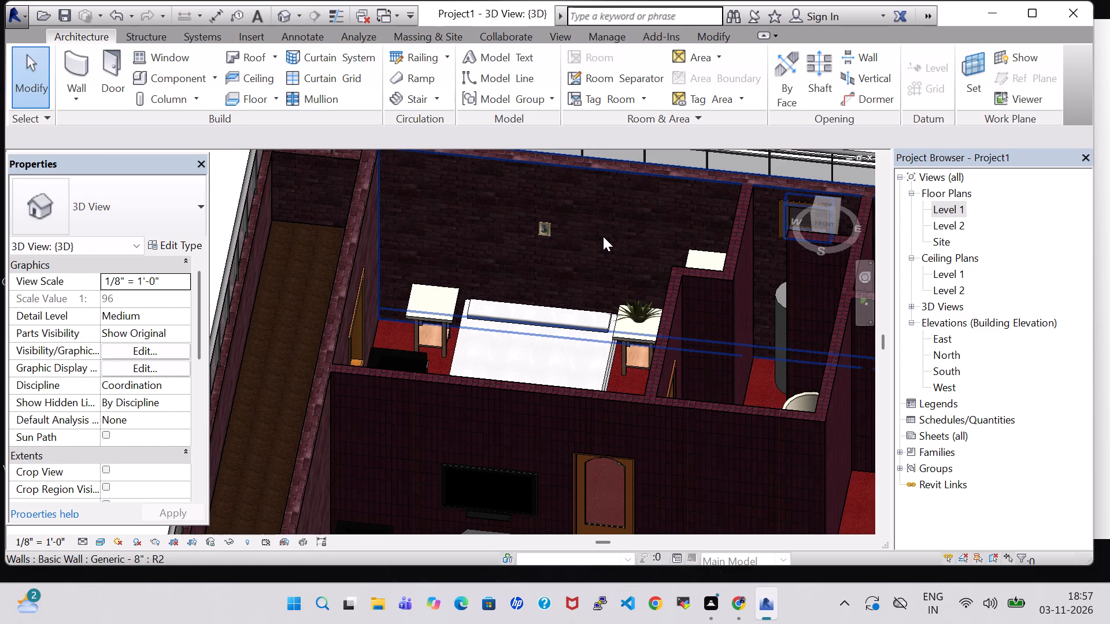
middle_click_drag(619, 245, 624, 273, "shift")
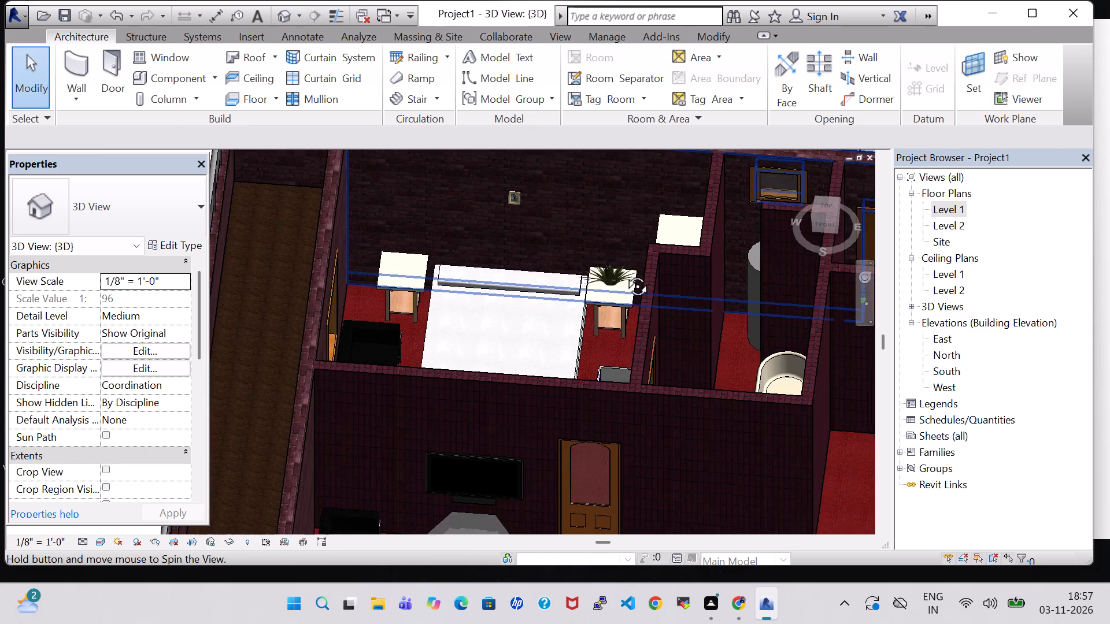
middle_click_drag(624, 273, 604, 348, "shift")
middle_click_drag(607, 344, 543, 280)
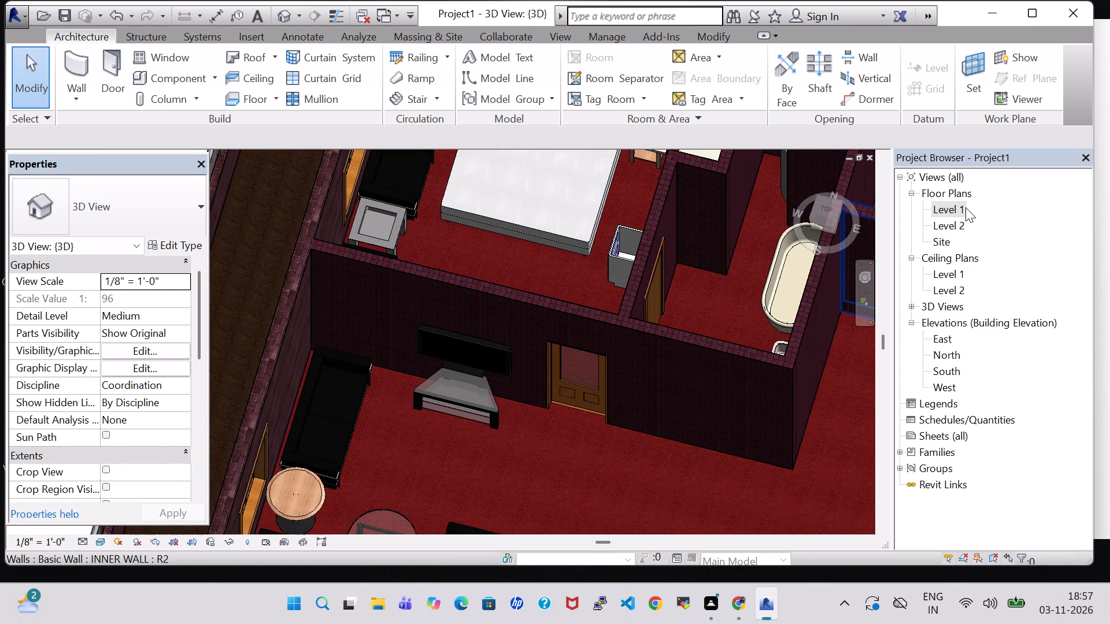
Return to the Level 1 floor plan and look over the whole furnished layout.
double_click(965, 207)
double_click(953, 210)
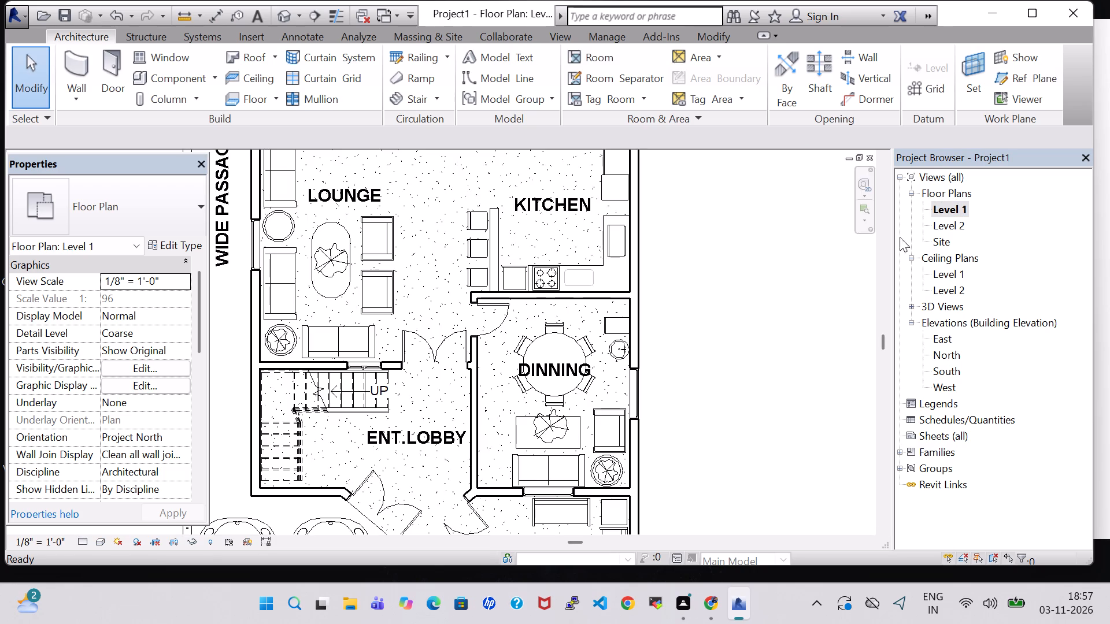
scroll(616, 394, "down", 6)
middle_click_drag(678, 351, 652, 337)
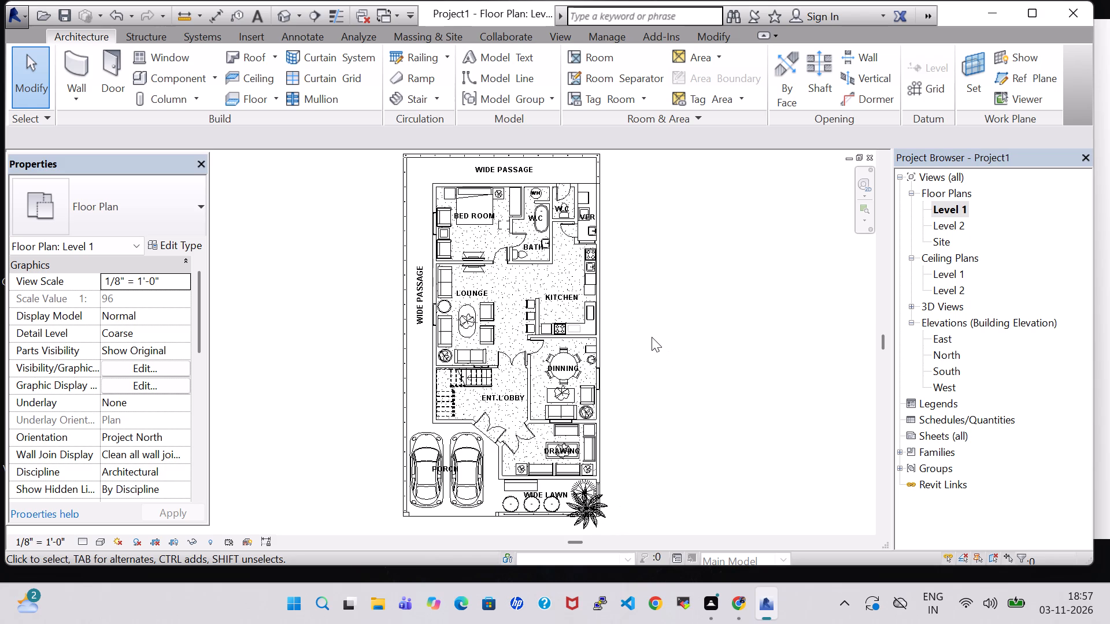
middle_click_drag(652, 337, 664, 337)
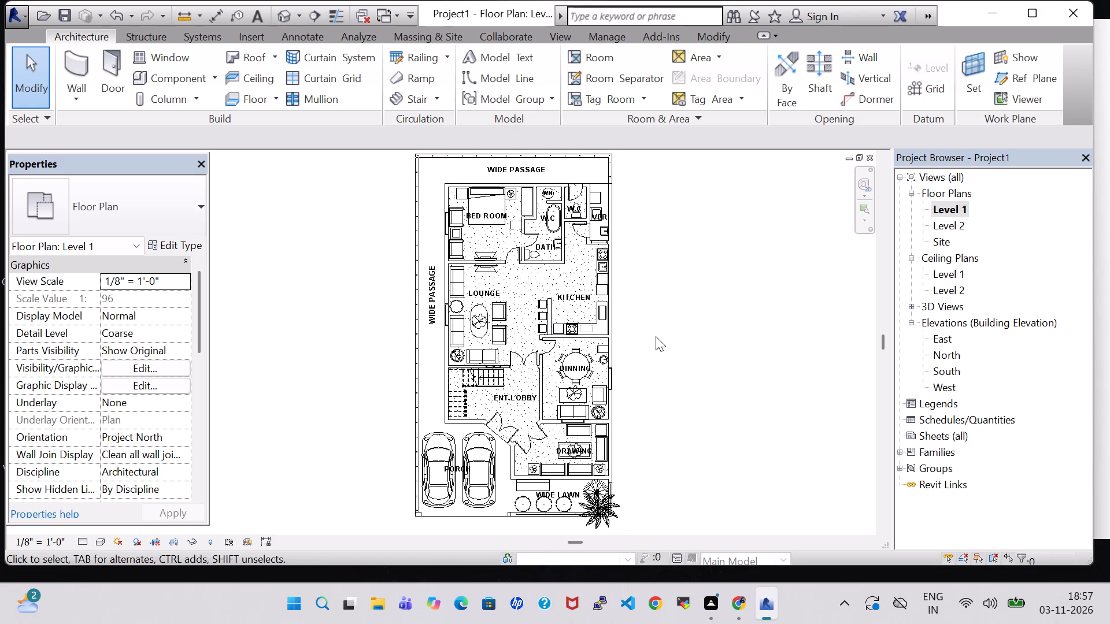
middle_click_drag(656, 336, 671, 338)
scroll(666, 337, "up", 1)
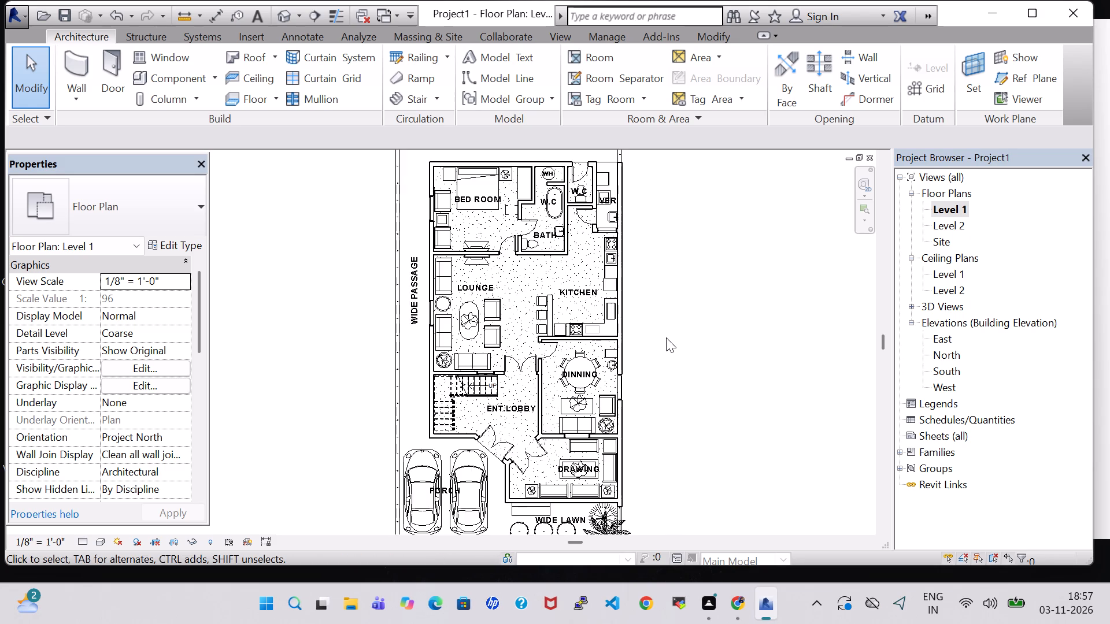
middle_click_drag(665, 337, 658, 377)
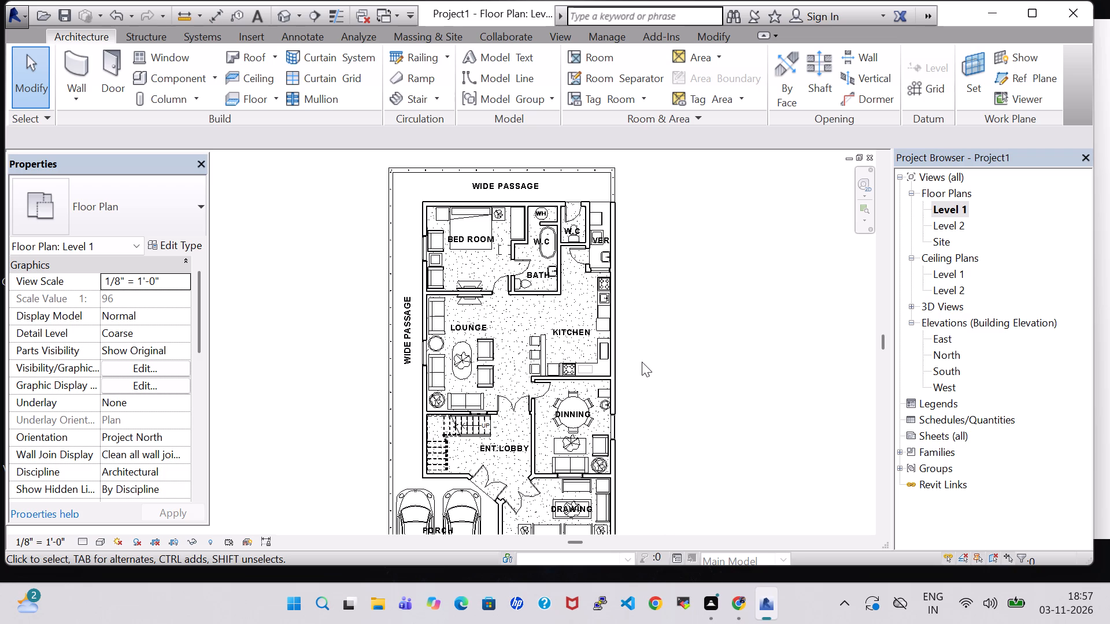
middle_click_drag(642, 362, 654, 348)
scroll(654, 348, "down", 1)
middle_click_drag(672, 350, 656, 343)
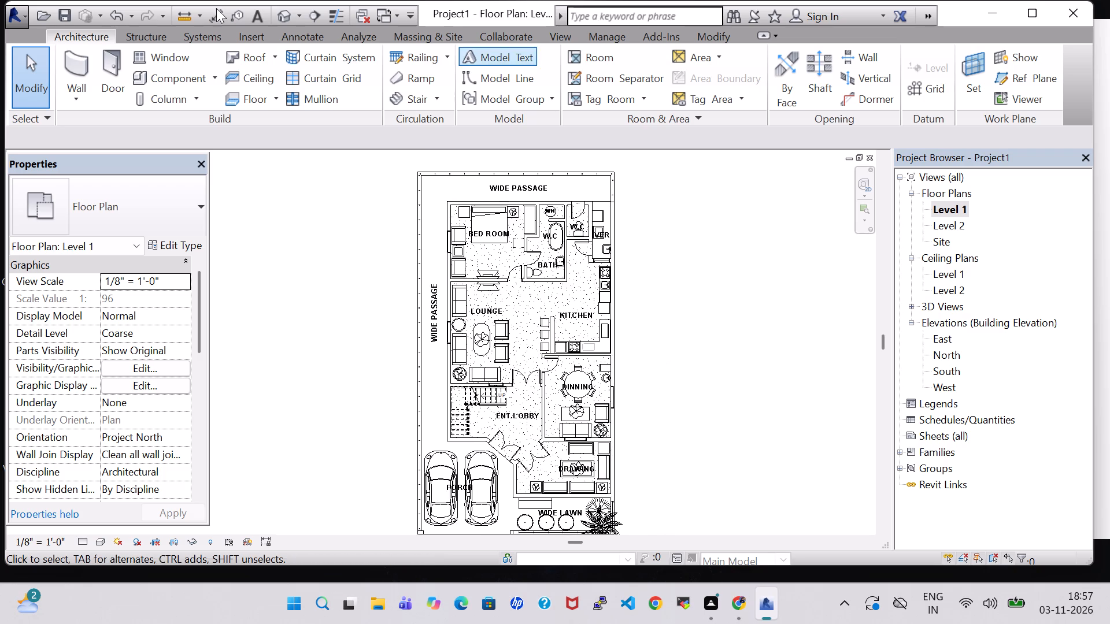
Open the 3D view and examine the whole furnished house from above and from the front.
left_click(279, 16)
scroll(545, 273, "down", 3)
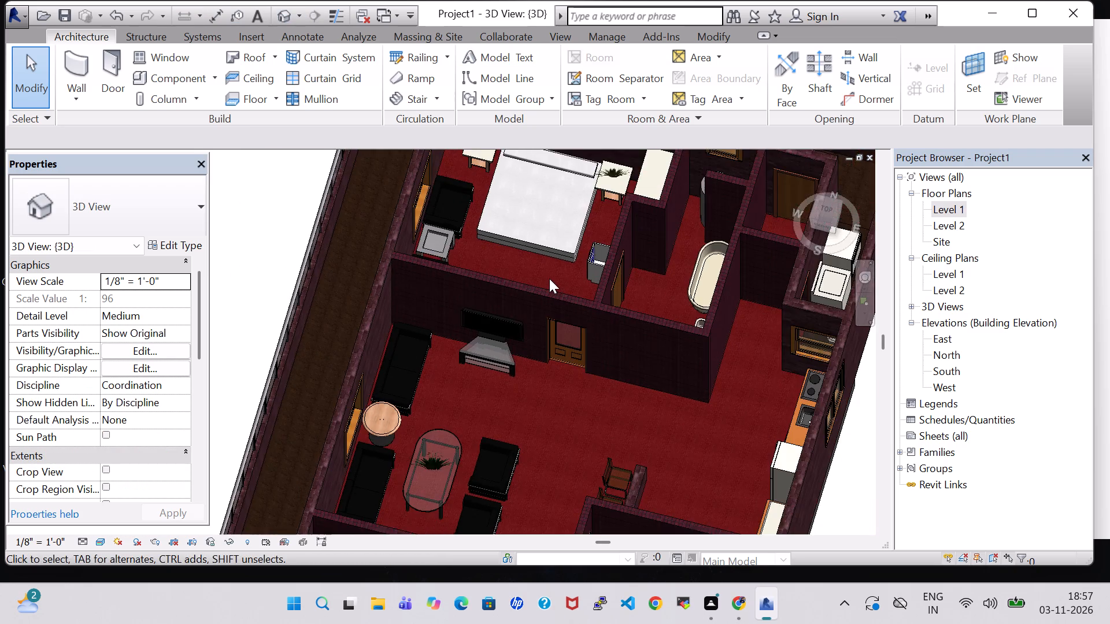
scroll(549, 278, "down", 6)
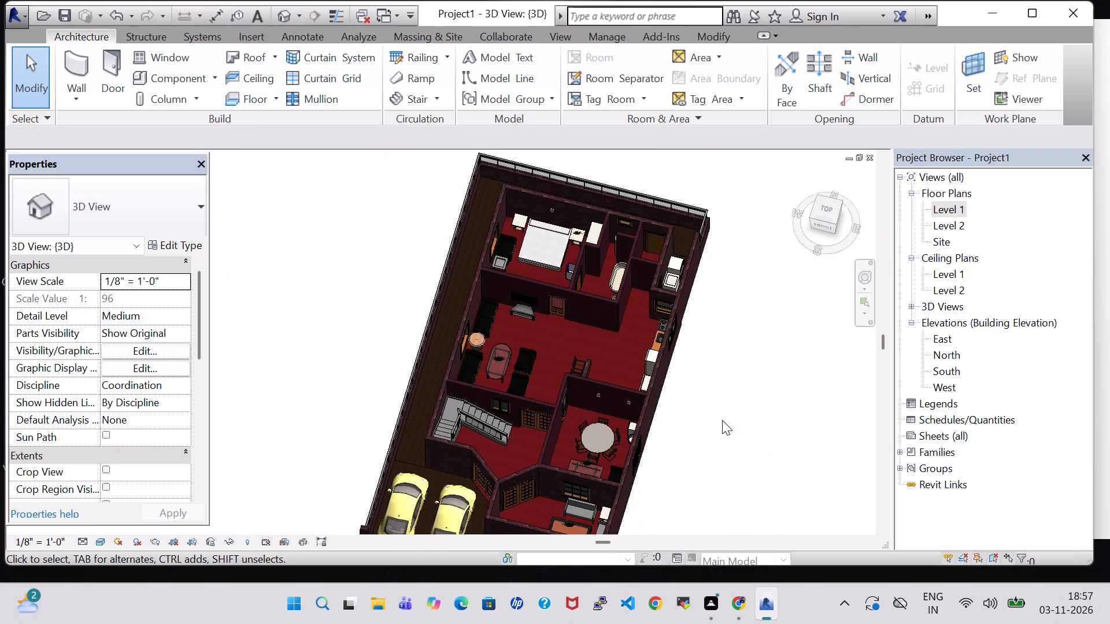
middle_click_drag(722, 420, 745, 332)
middle_click_drag(711, 436, 714, 385, "shift")
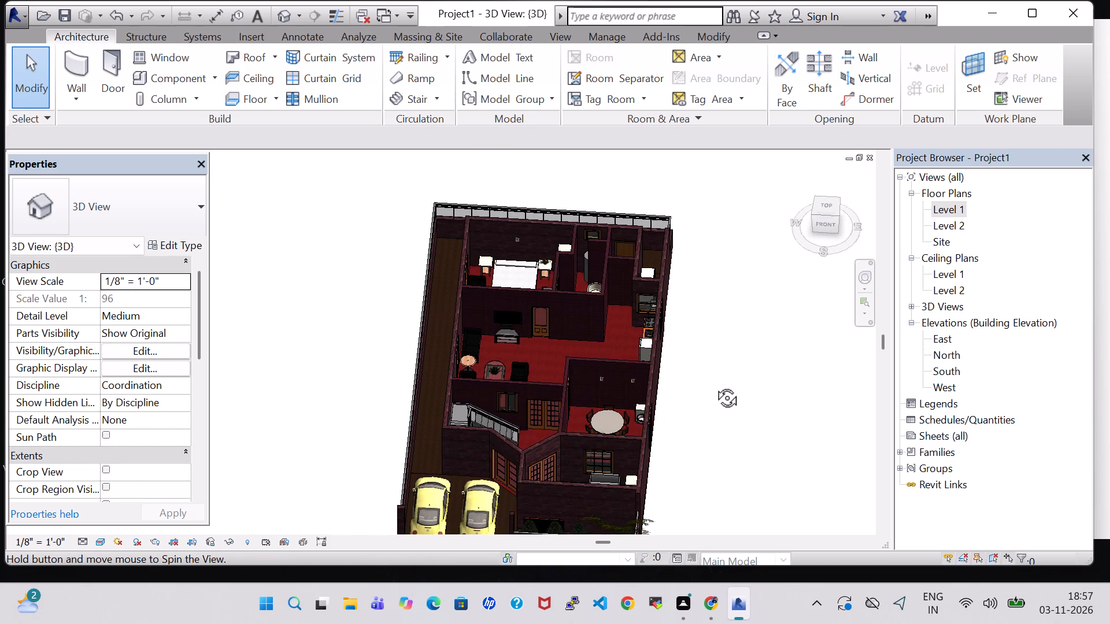
middle_click_drag(714, 385, 714, 381, "shift")
middle_click_drag(700, 417, 702, 366, "shift")
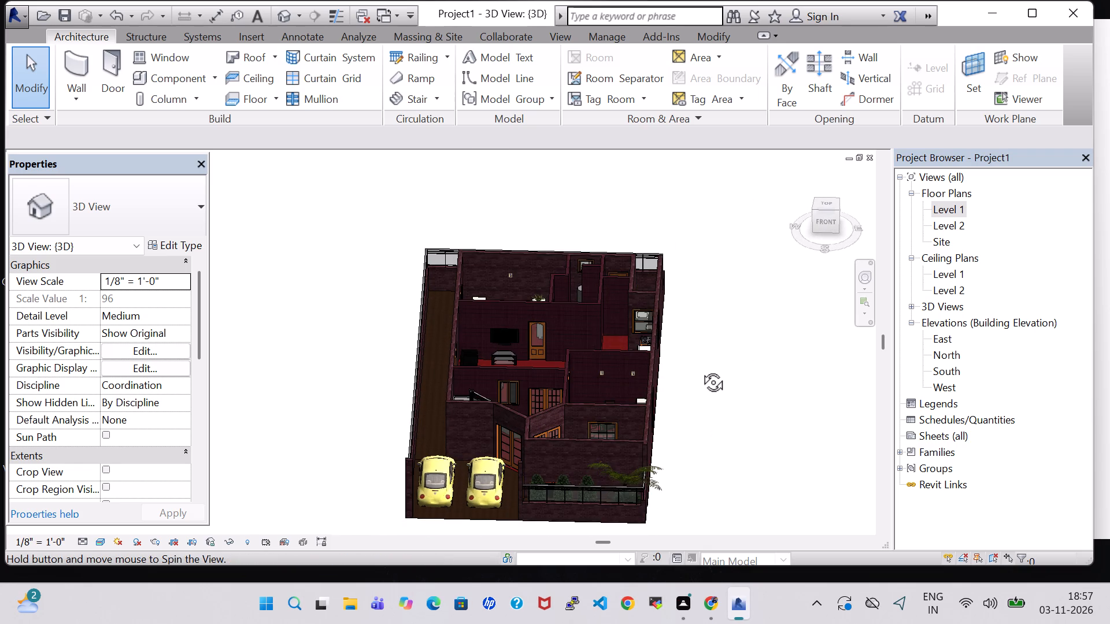
middle_click_drag(677, 412, 686, 353, "shift")
middle_click_drag(681, 391, 704, 394, "shift")
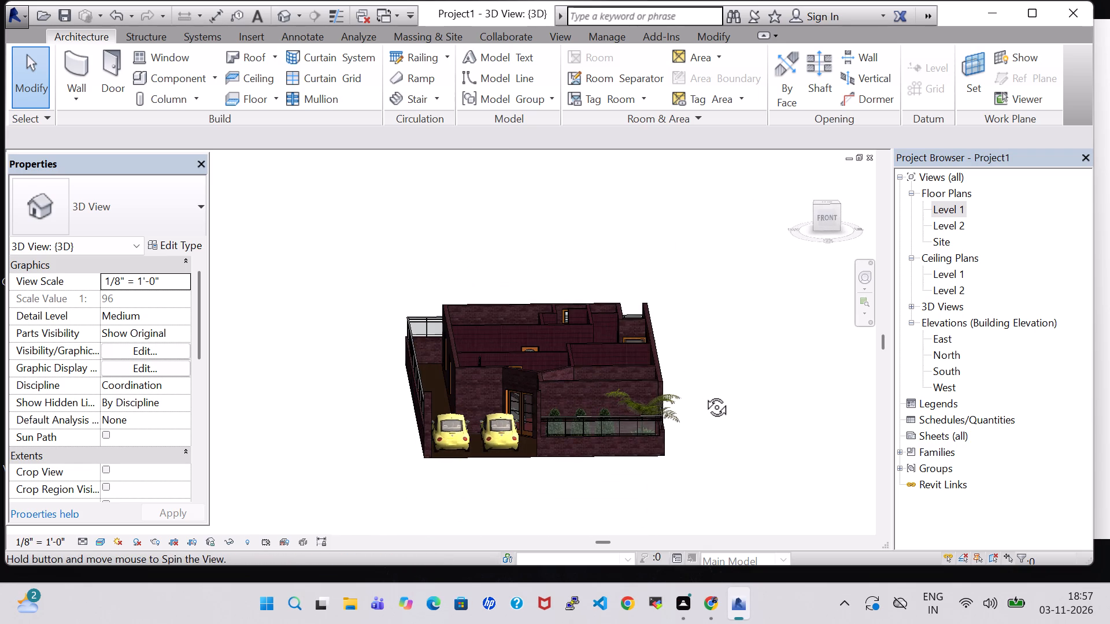
middle_click_drag(704, 394, 713, 394, "shift")
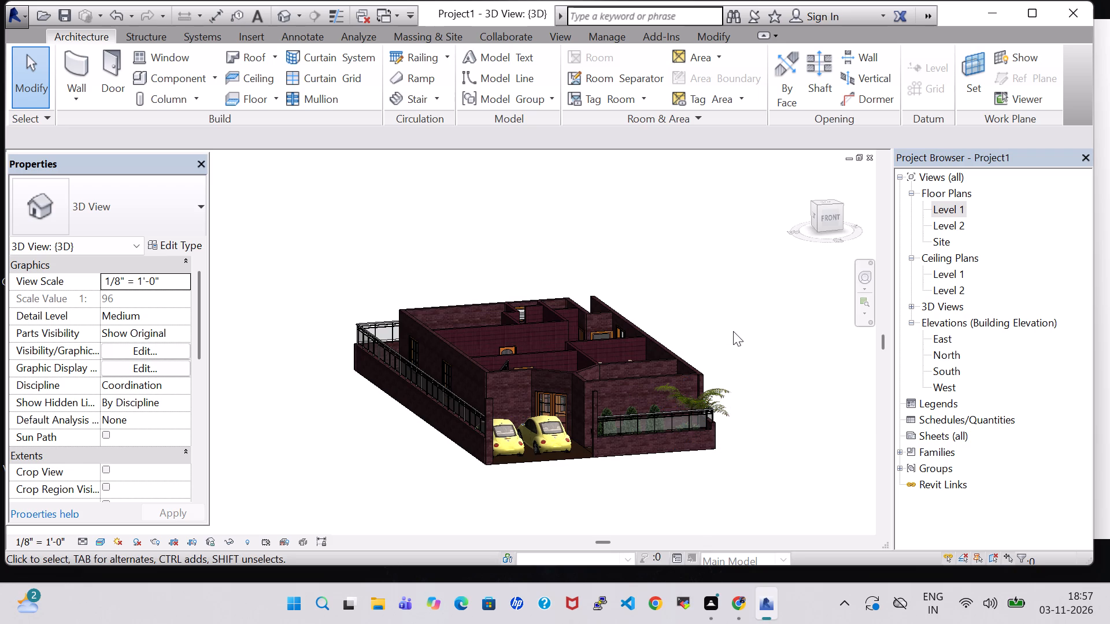
middle_click_drag(733, 331, 689, 342, "shift")
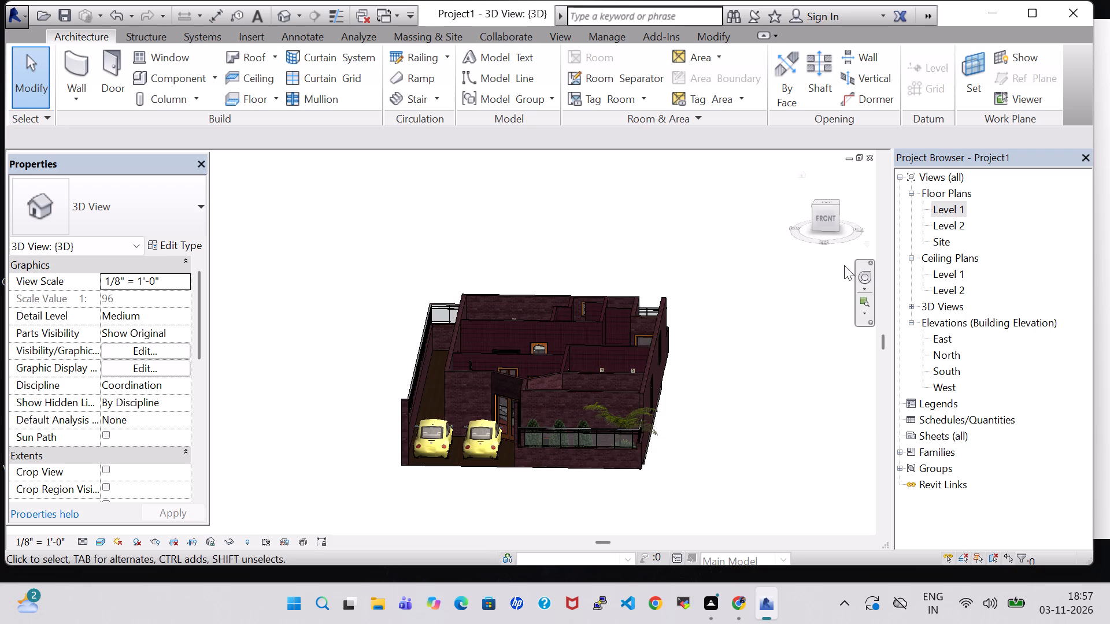
Return to the Level 1 floor plan and look over the complete layout.
double_click(954, 205)
scroll(601, 287, "down", 2)
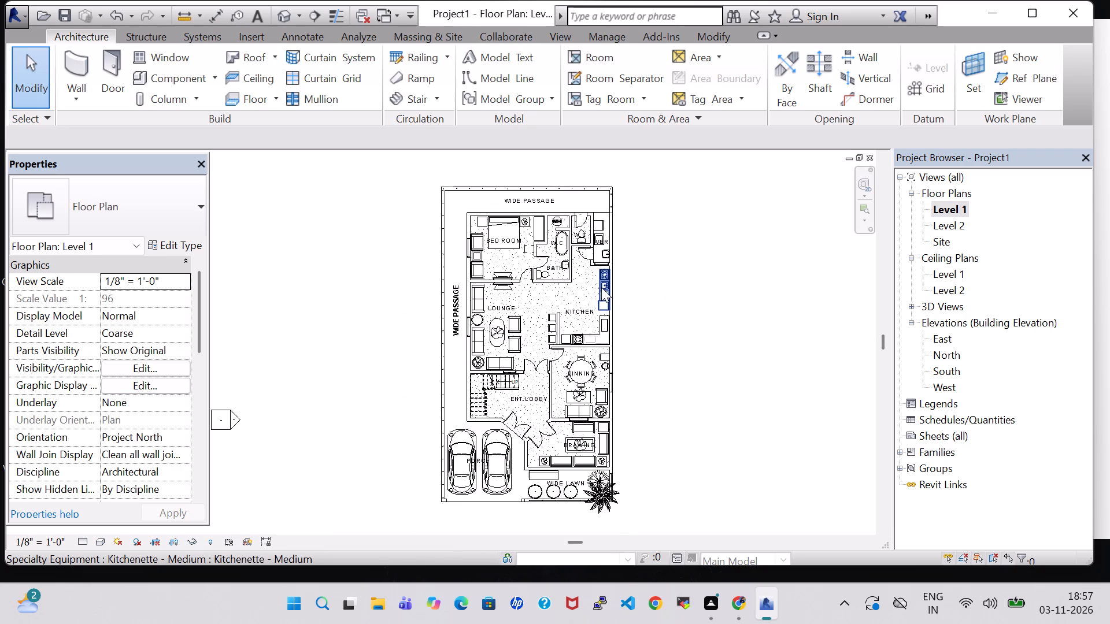
middle_click_drag(652, 295, 640, 294)
scroll(640, 294, "up", 2)
middle_click_drag(641, 294, 672, 294)
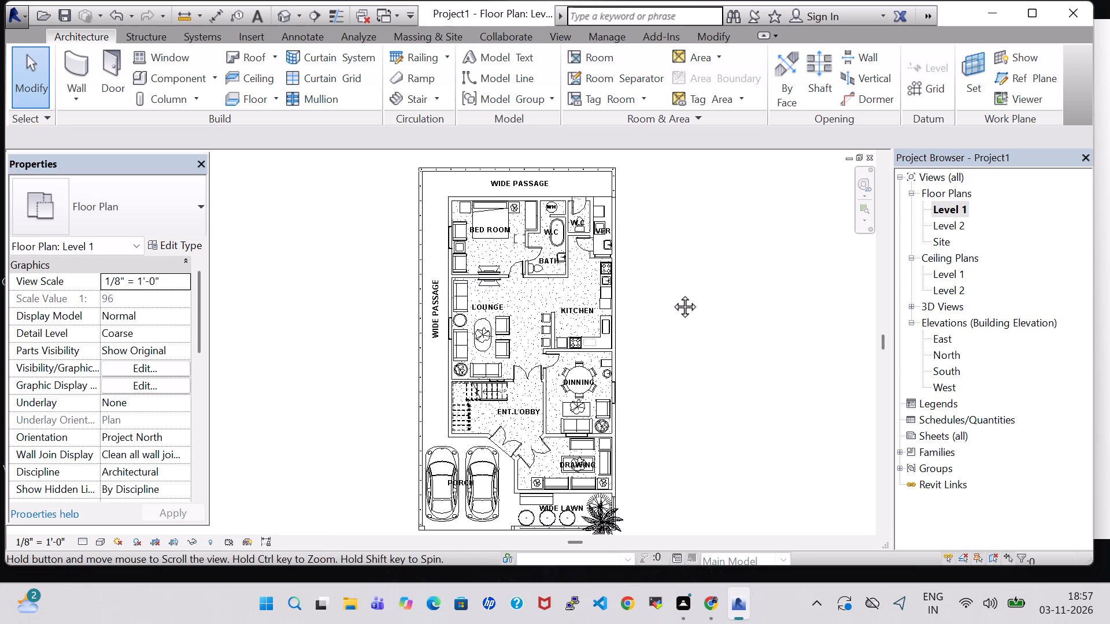
middle_click_drag(672, 294, 667, 289)
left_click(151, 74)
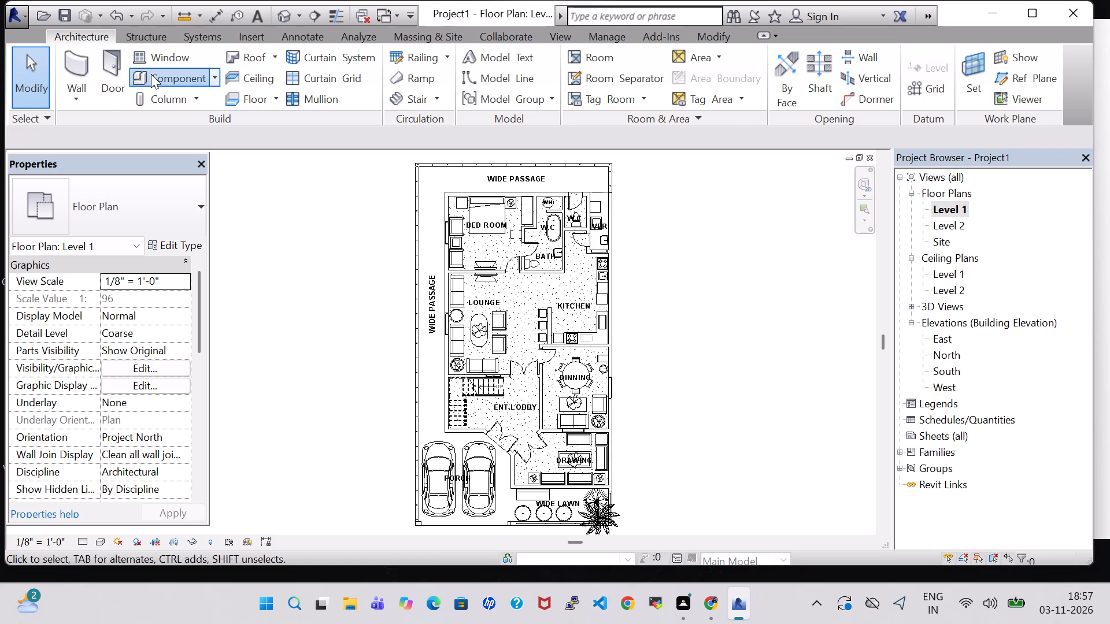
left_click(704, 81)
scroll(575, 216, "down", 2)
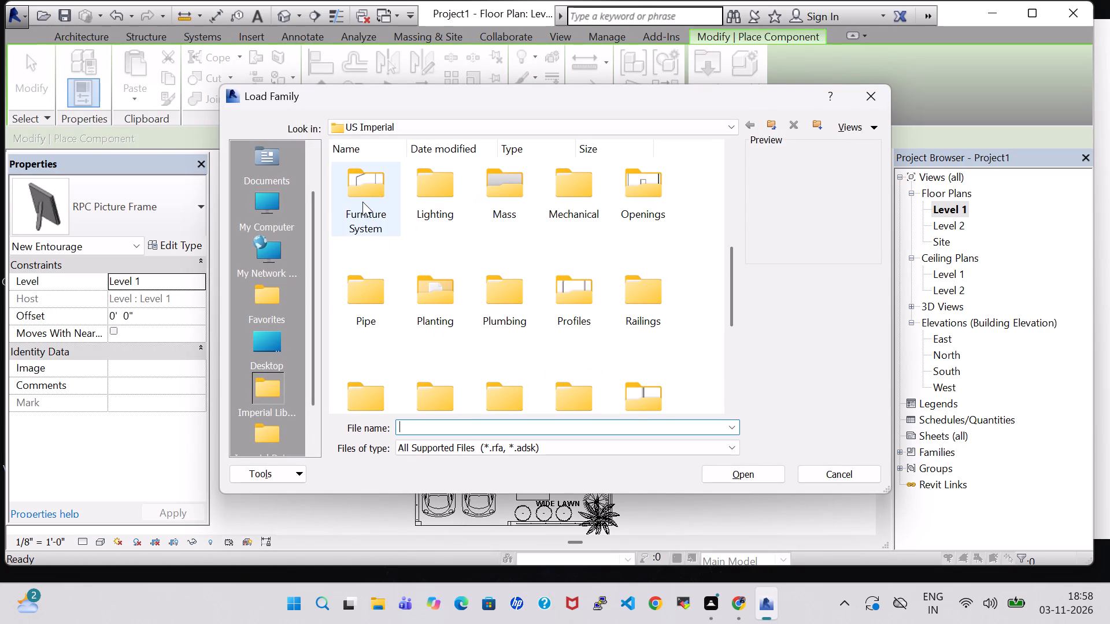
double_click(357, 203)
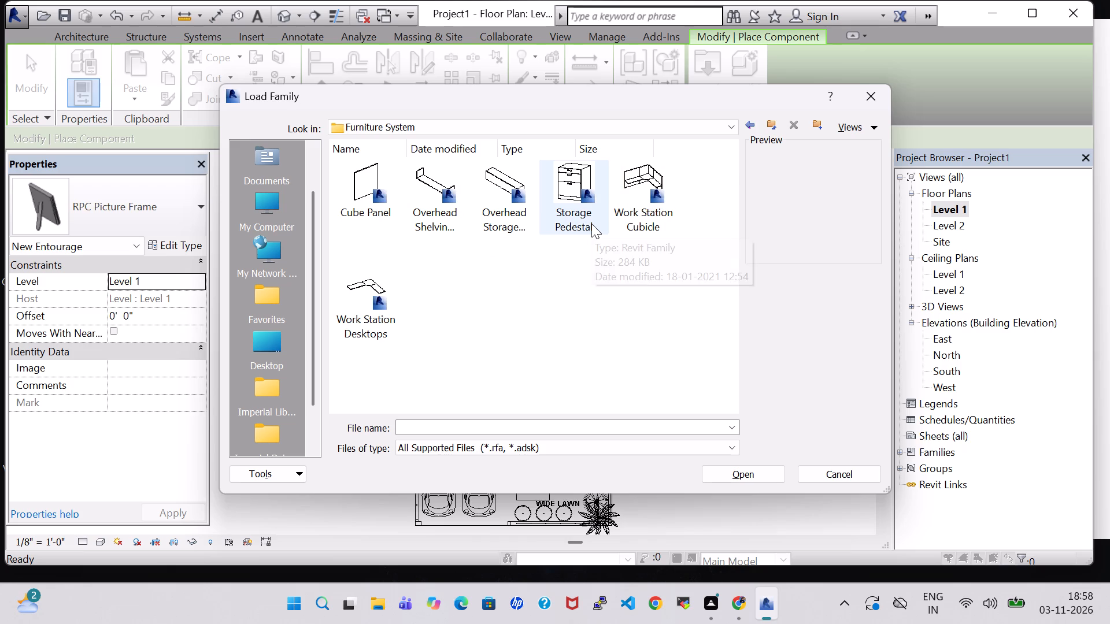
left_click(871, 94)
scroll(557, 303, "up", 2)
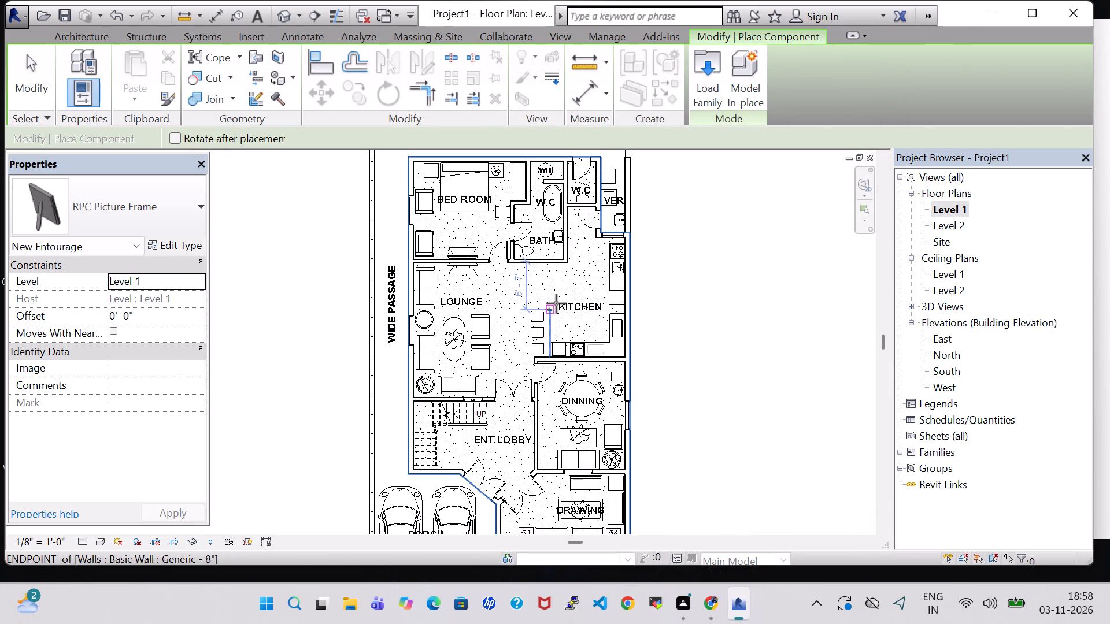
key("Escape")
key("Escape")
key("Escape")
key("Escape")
Load the Floor Drain-2D family from the Drains folder of the US Imperial library's architectural plumbing fixtures.
left_click(161, 68)
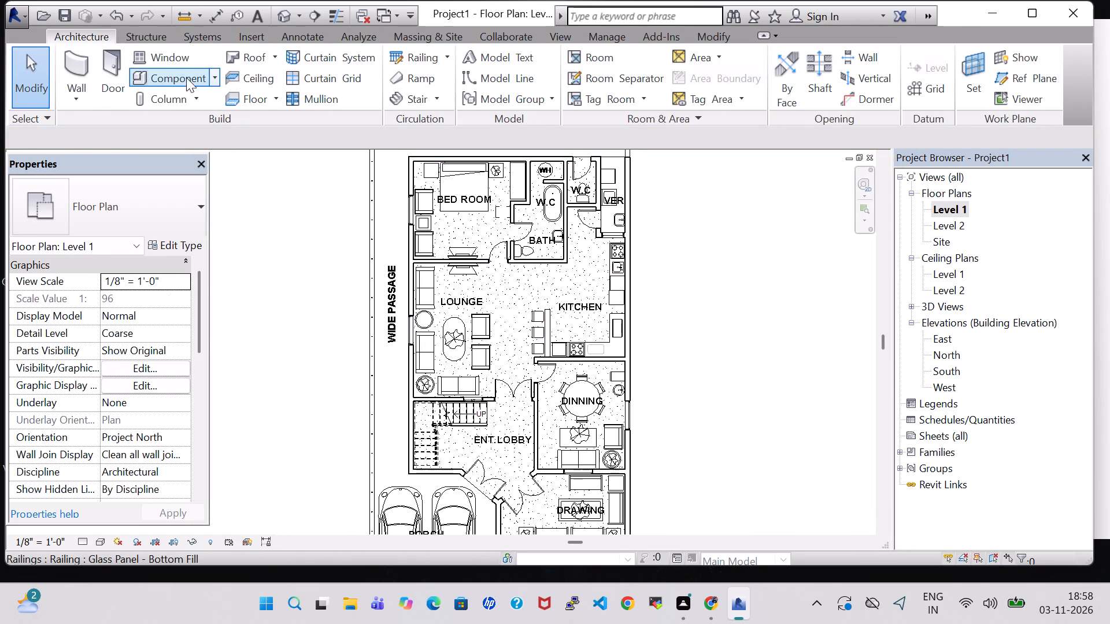
left_click(186, 77)
left_click(702, 75)
scroll(599, 261, "down", 4)
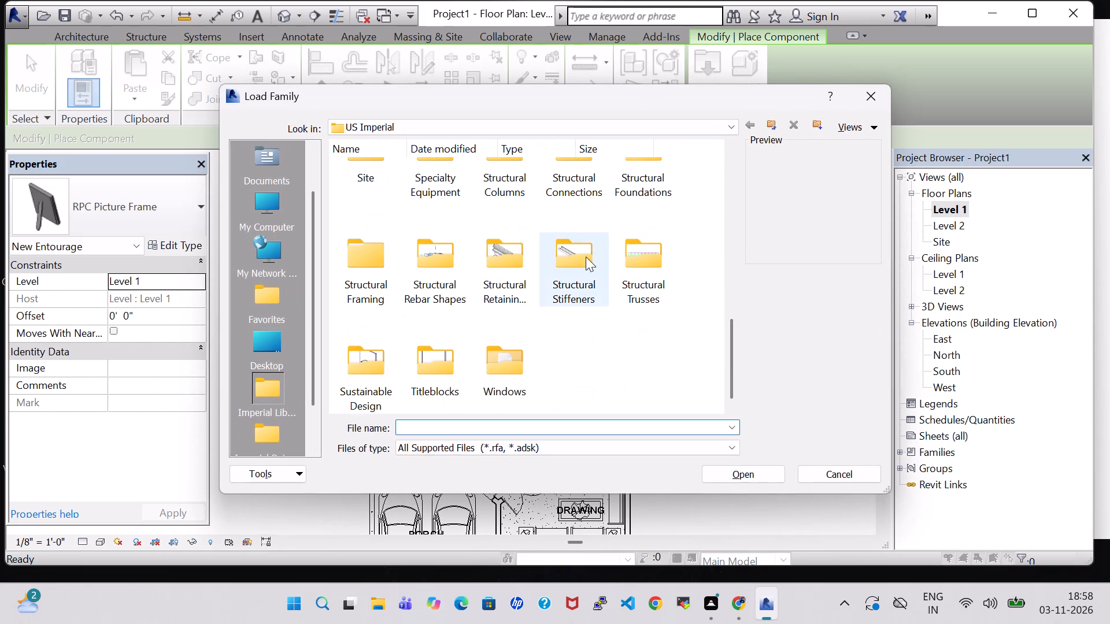
scroll(561, 252, "down", 1)
scroll(482, 249, "up", 2)
scroll(419, 298, "down", 1)
double_click(515, 222)
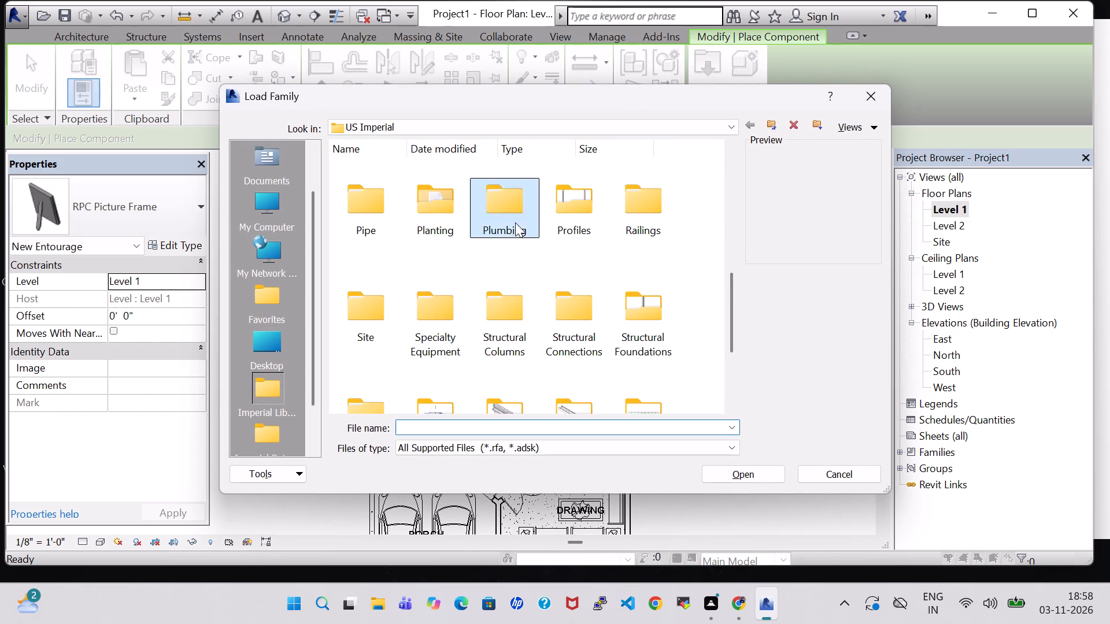
double_click(349, 195)
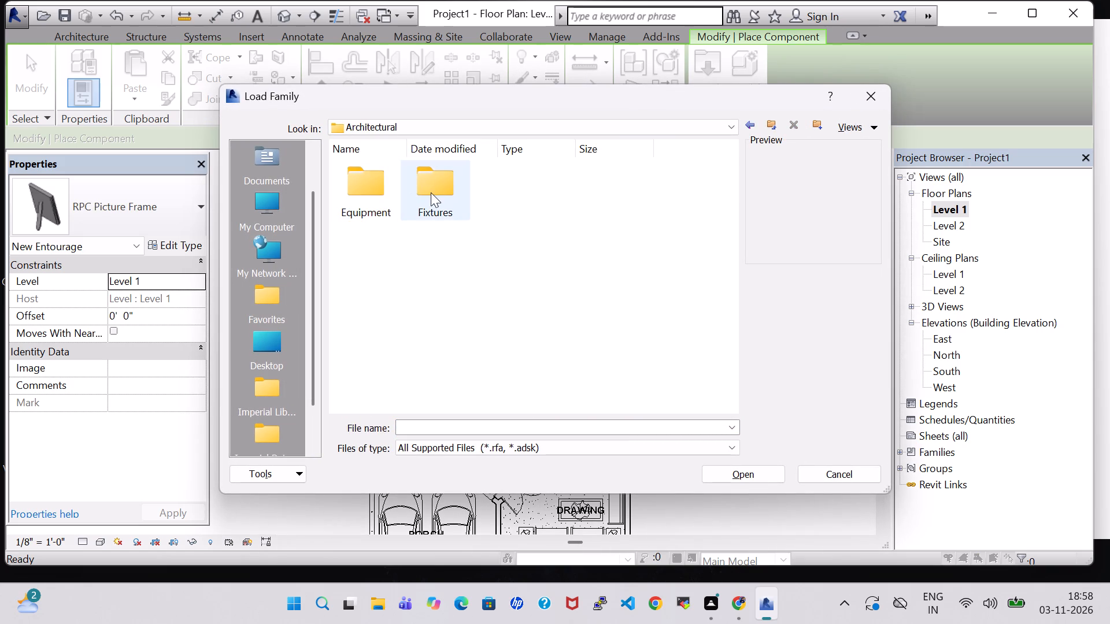
double_click(431, 192)
double_click(443, 181)
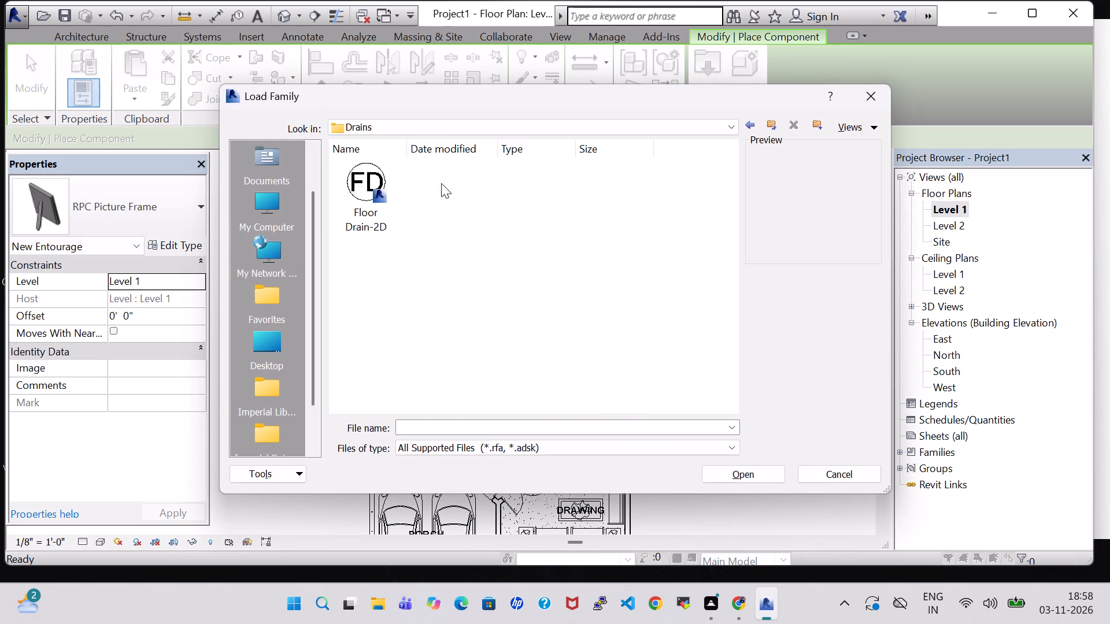
left_click(384, 190)
left_click(761, 473)
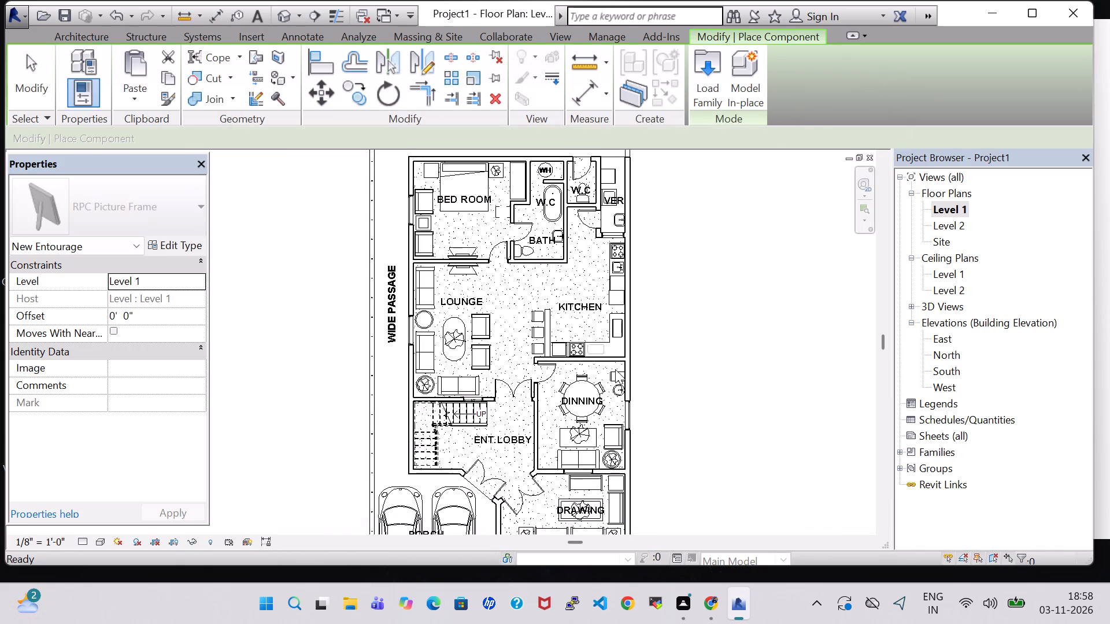
Place a Floor Drain-2D in the bath, between the bathtub and the washbasin, close to the inner wall.
scroll(510, 288, "up", 11)
middle_click_drag(563, 277, 477, 554)
scroll(580, 396, "down", 3)
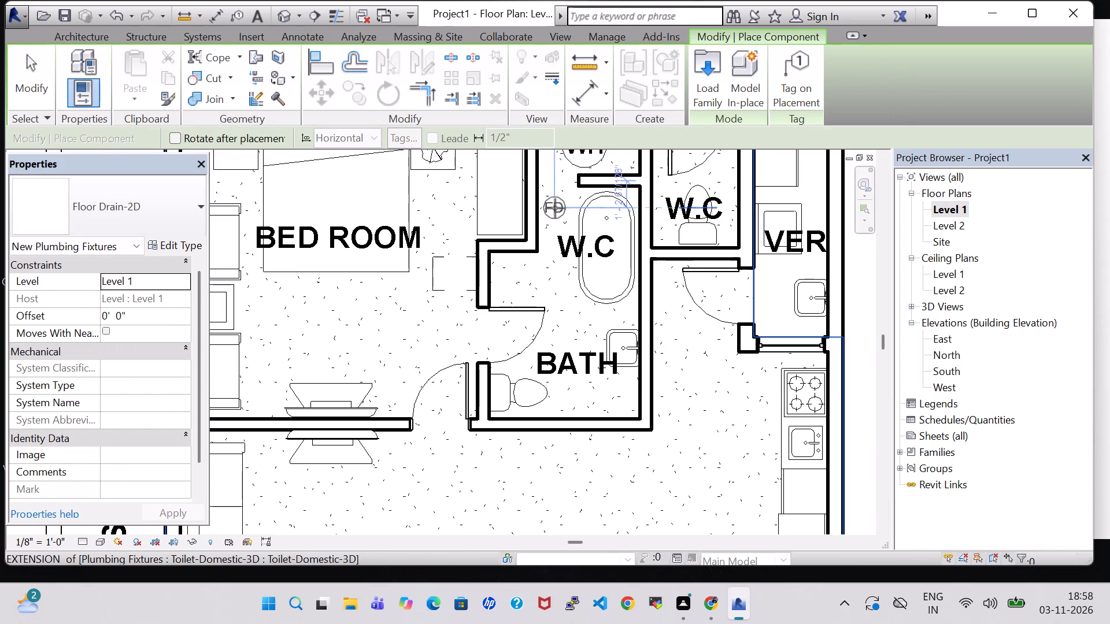
scroll(624, 318, "up", 3)
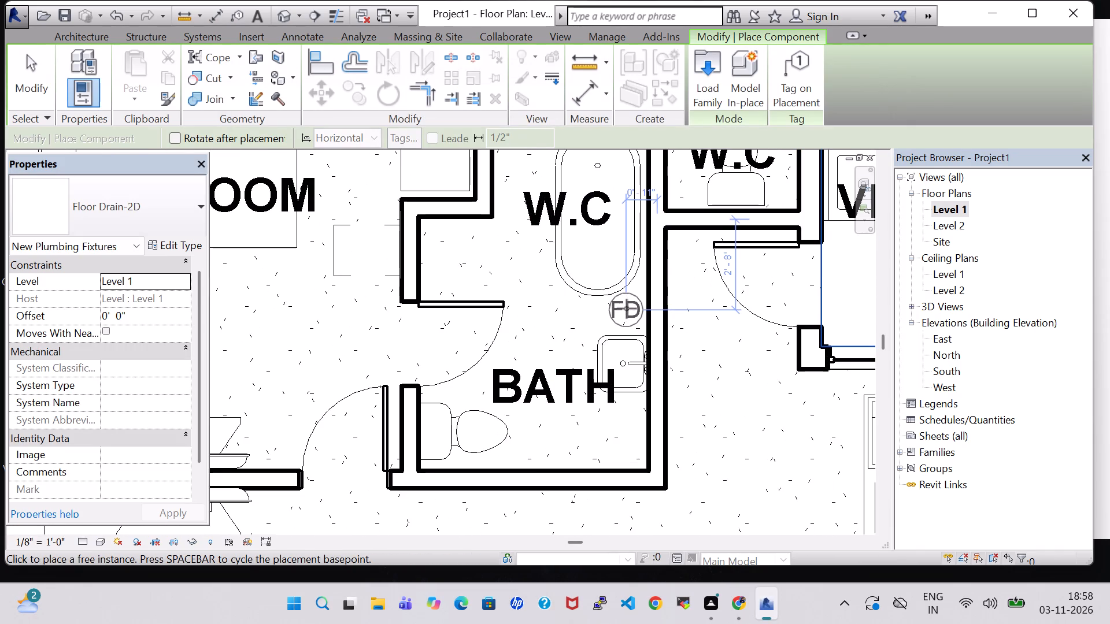
left_click(630, 309)
Place a second Floor Drain-2D in the corner beside the toilet of the small W.C and finish placing components.
scroll(722, 414, "down", 4)
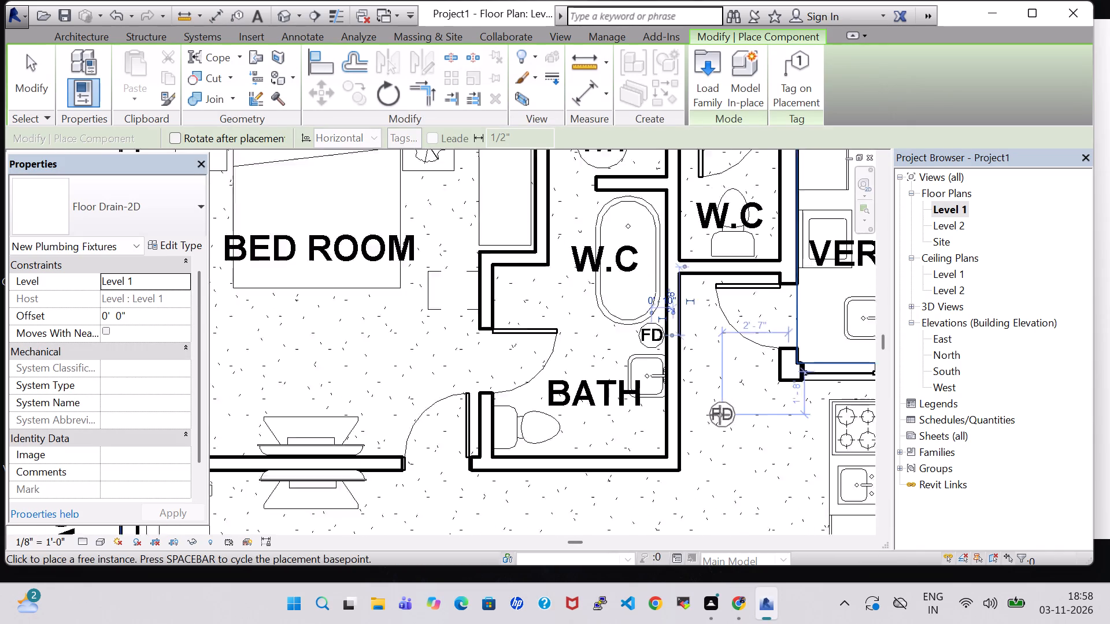
middle_click_drag(717, 415, 641, 367)
scroll(645, 369, "down", 2)
scroll(663, 235, "up", 4)
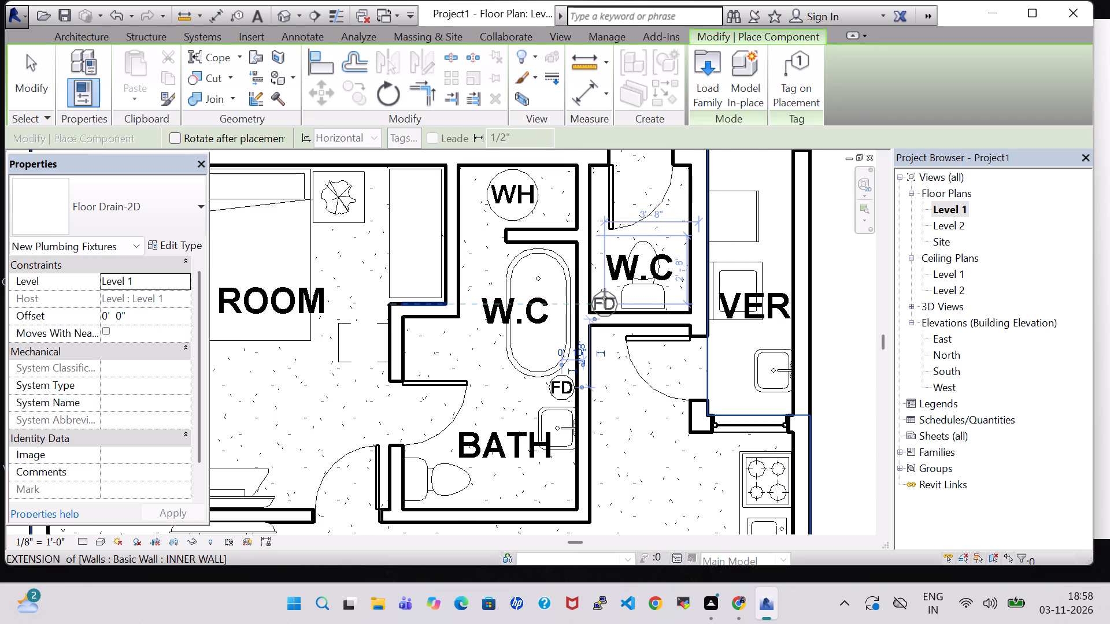
scroll(605, 298, "up", 5)
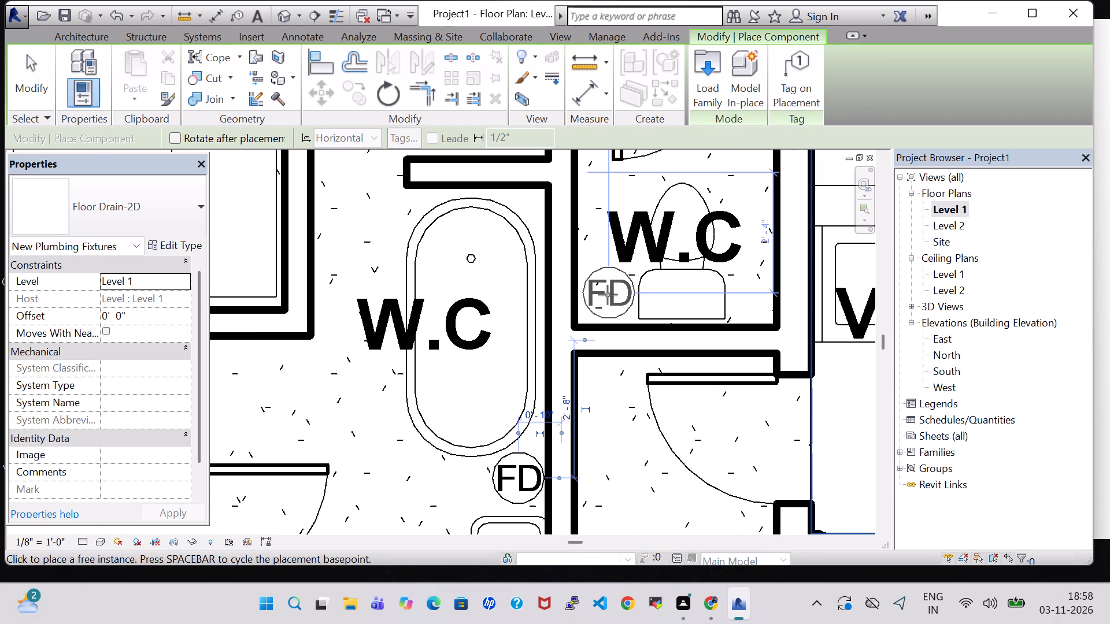
left_click(608, 296)
key("Escape")
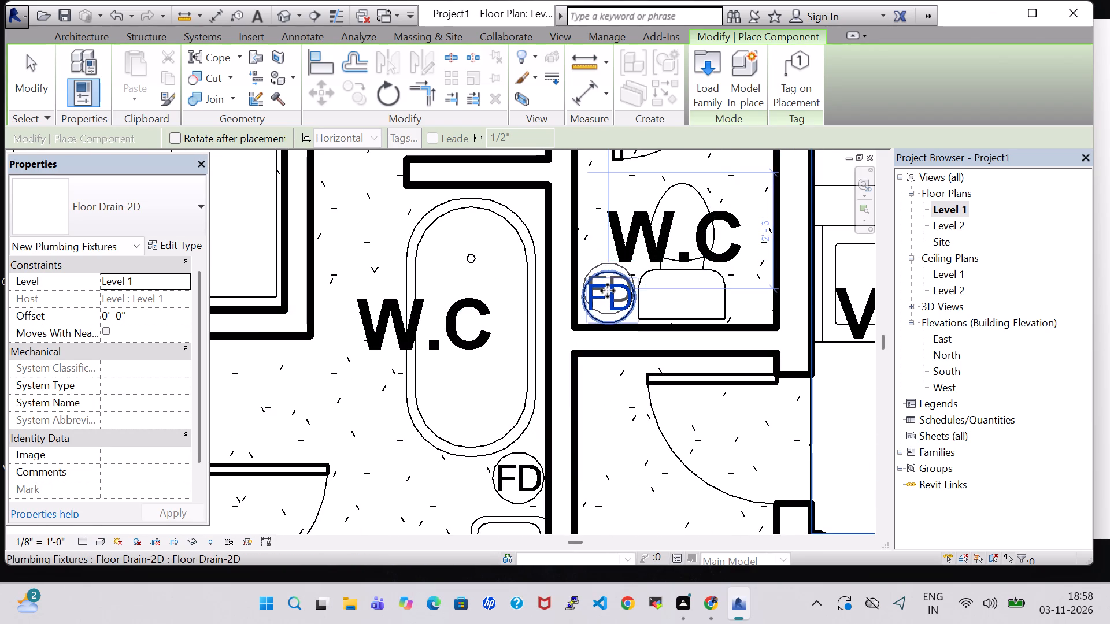
key("Escape")
Nudge the small W.C's toilet three increments away from the floor drain and one increment toward the wall behind it.
left_click(716, 283)
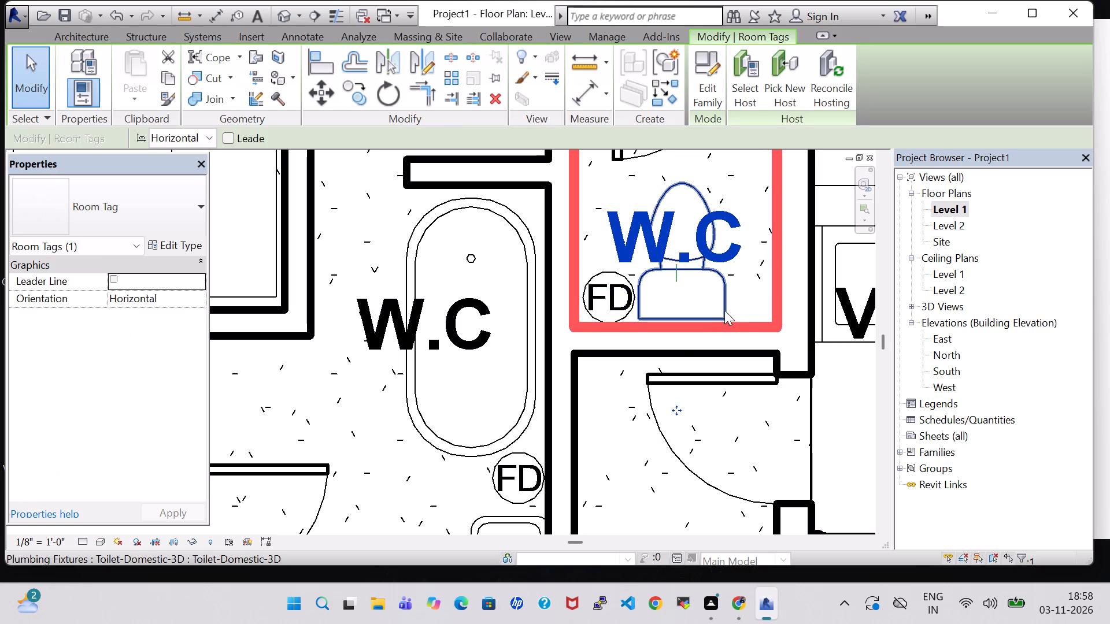
left_click(720, 310)
key("End")
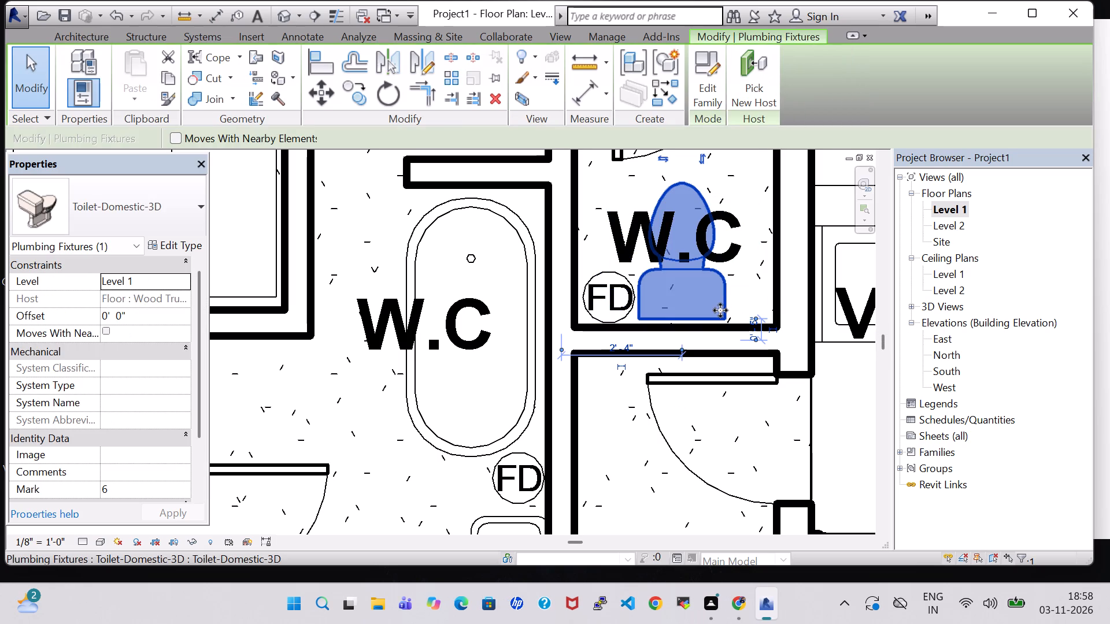
key("Right")
key("Down")
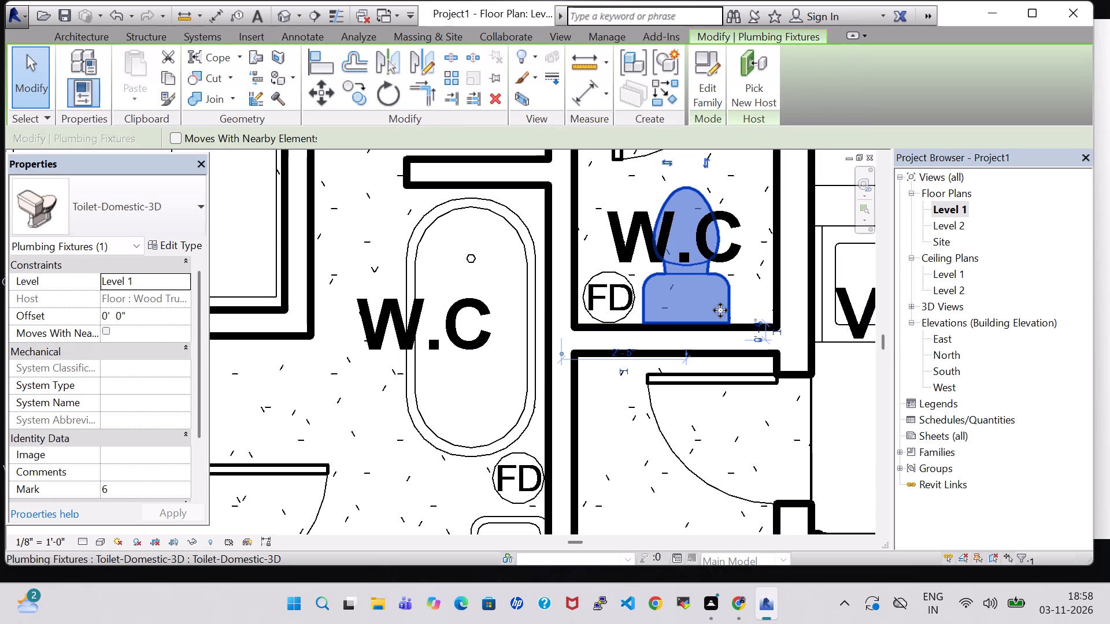
key("Right")
key("Right")
left_click(365, 434)
Examine the floor drains in the bath and small W.C within the surrounding layout.
scroll(365, 434, "down", 2)
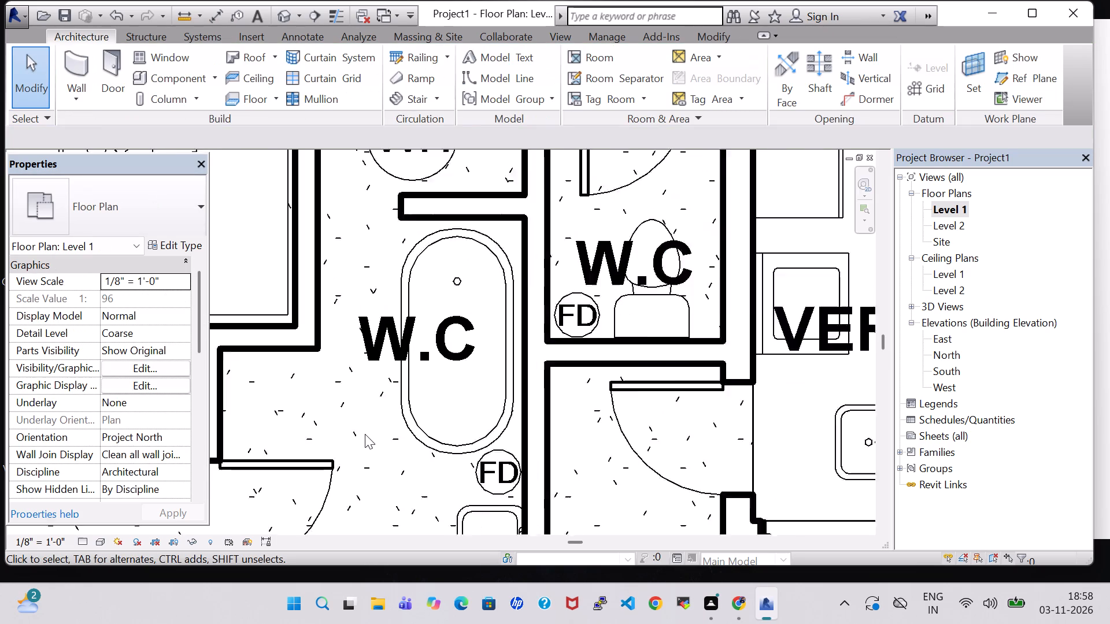
scroll(365, 434, "down", 2)
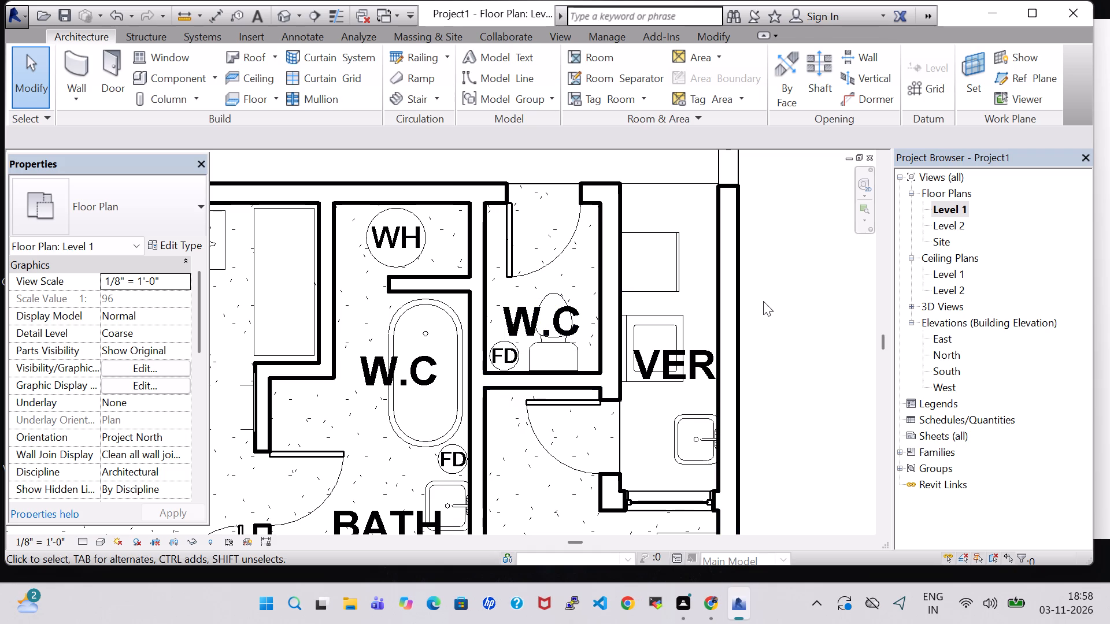
middle_click_drag(763, 301, 744, 281)
scroll(744, 281, "down", 2)
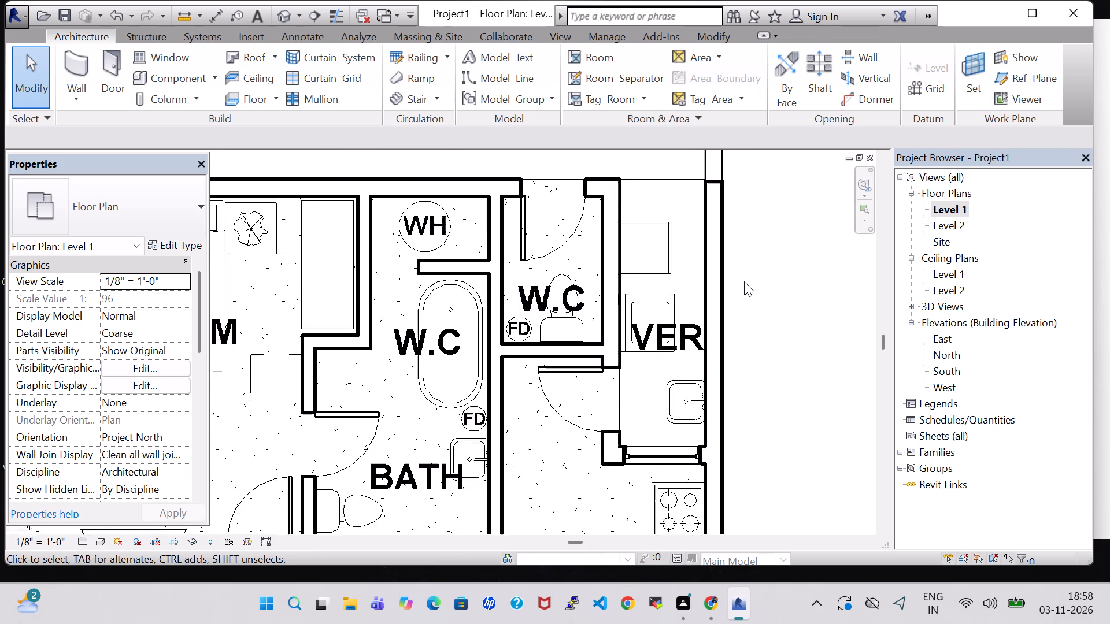
middle_click_drag(743, 316, 737, 289)
scroll(743, 289, "down", 2)
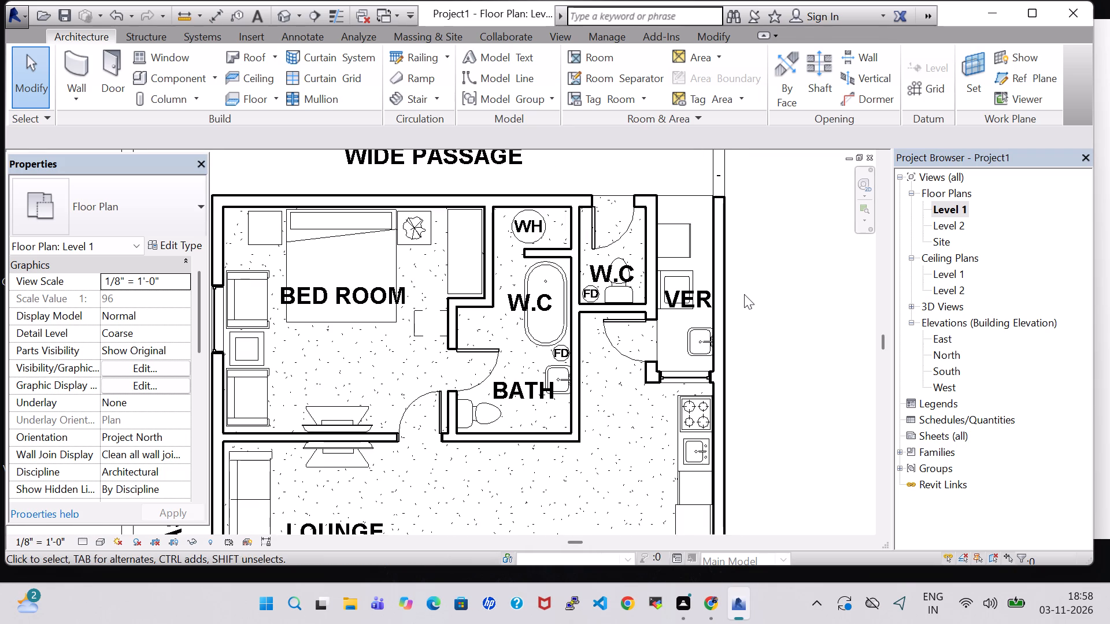
middle_click_drag(743, 295, 753, 272)
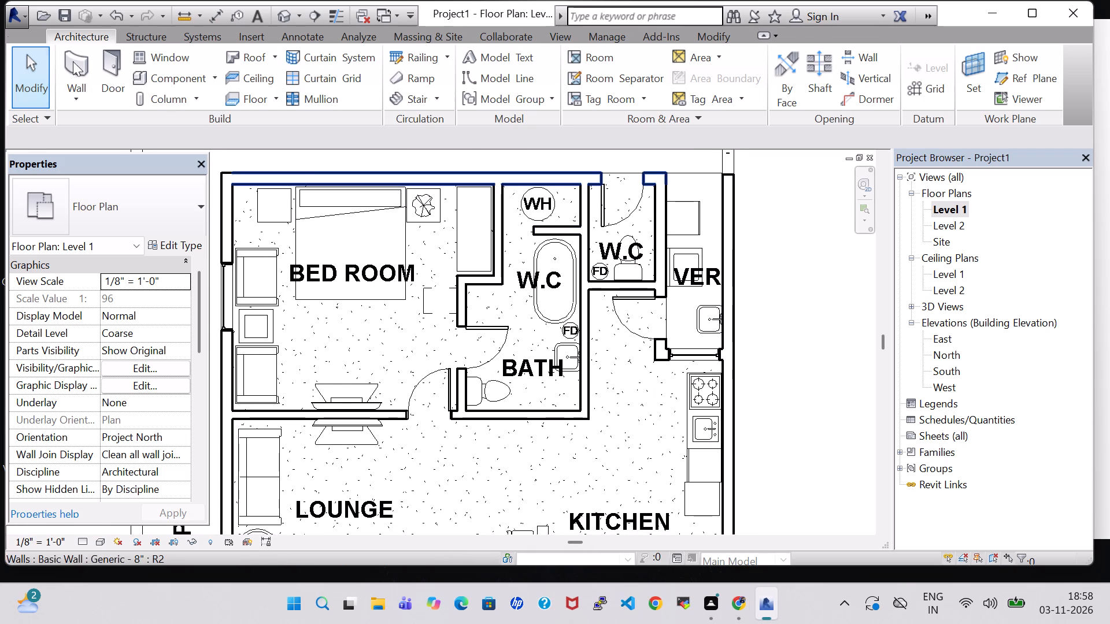
left_click(573, 330)
left_click(611, 370)
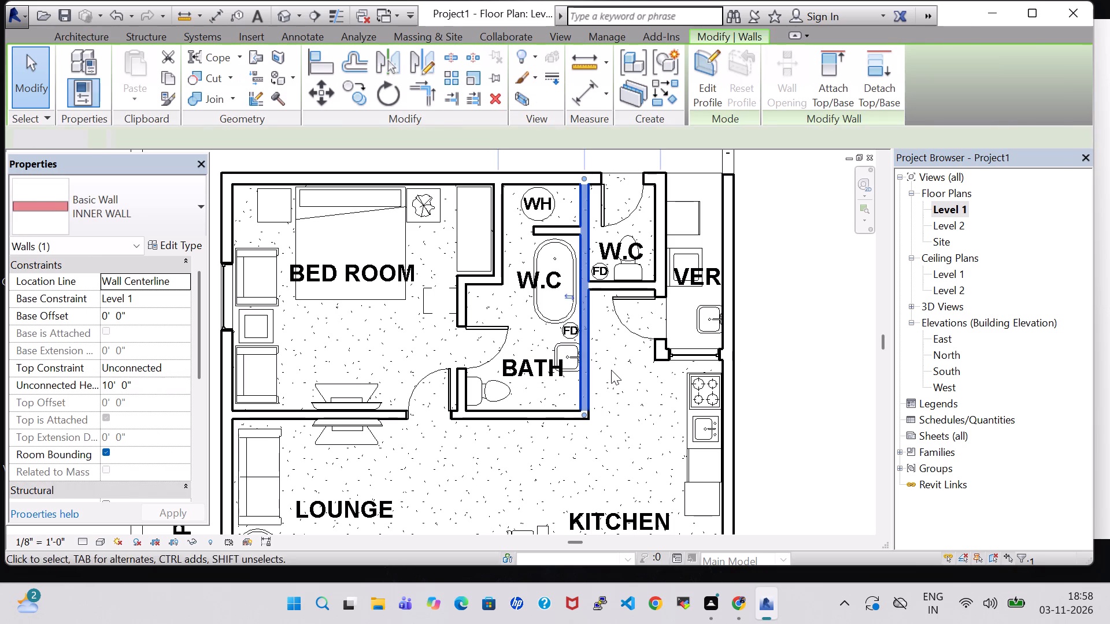
left_click(567, 330)
left_click(608, 371)
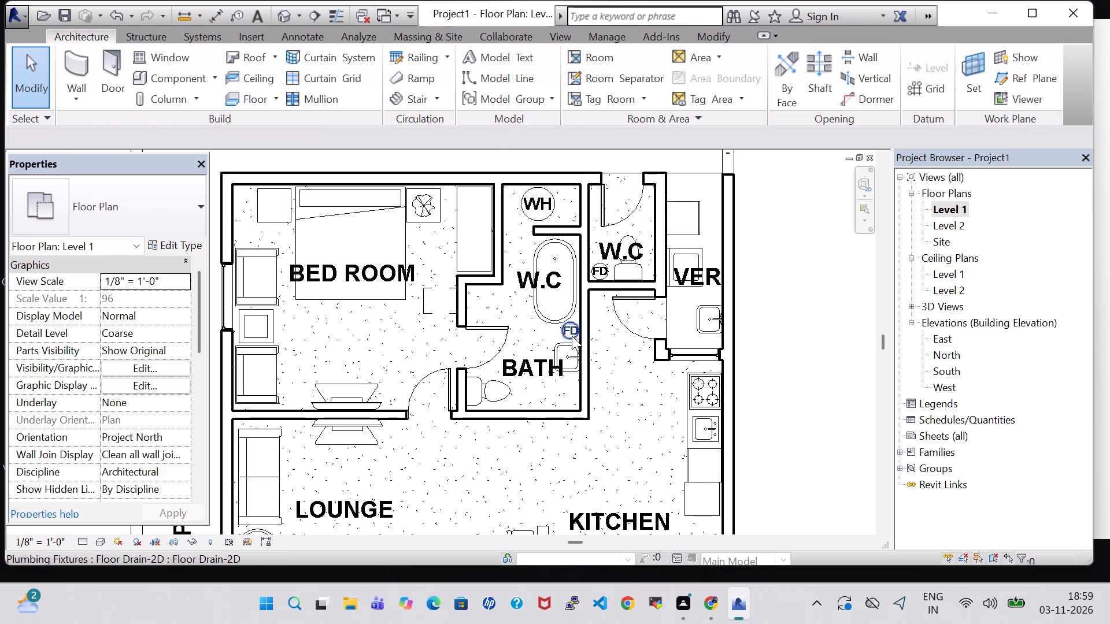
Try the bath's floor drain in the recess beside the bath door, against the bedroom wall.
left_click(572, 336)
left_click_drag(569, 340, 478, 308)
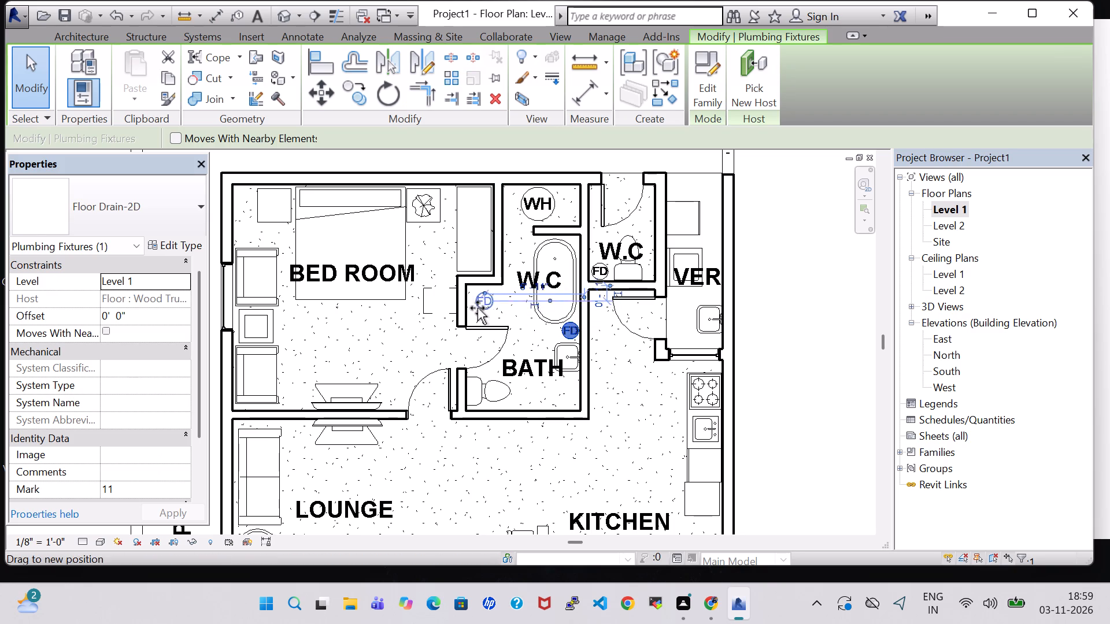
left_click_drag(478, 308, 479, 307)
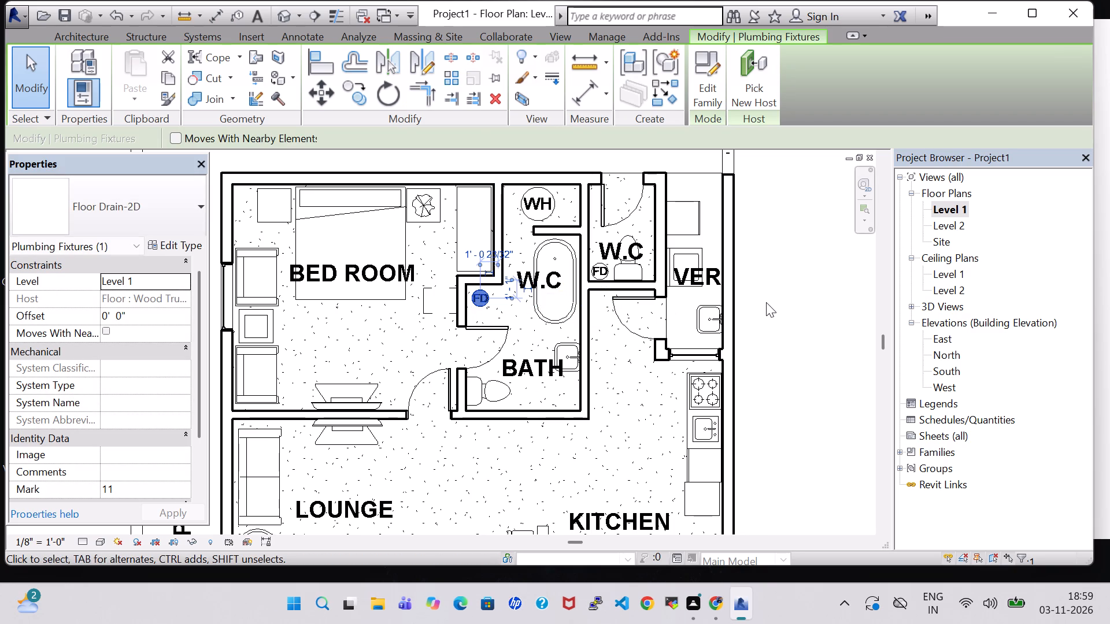
Move the floor drain back between the bathtub and washbasin, nudging it one increment toward the bathtub and one toward the adjacent wall.
left_click_drag(483, 299, 531, 308)
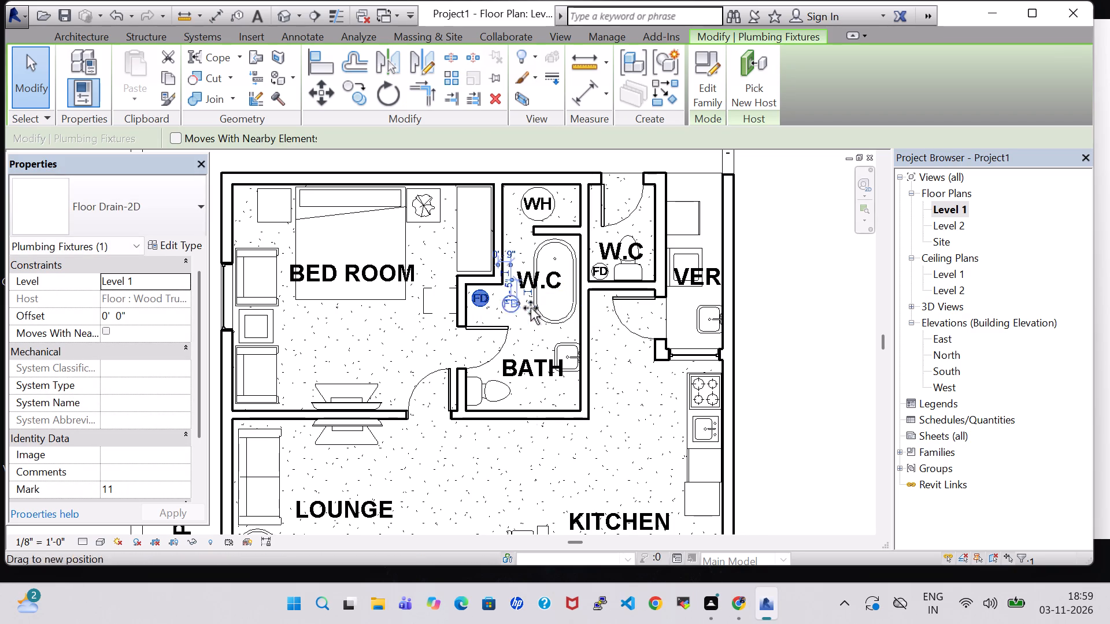
left_click_drag(531, 308, 571, 334)
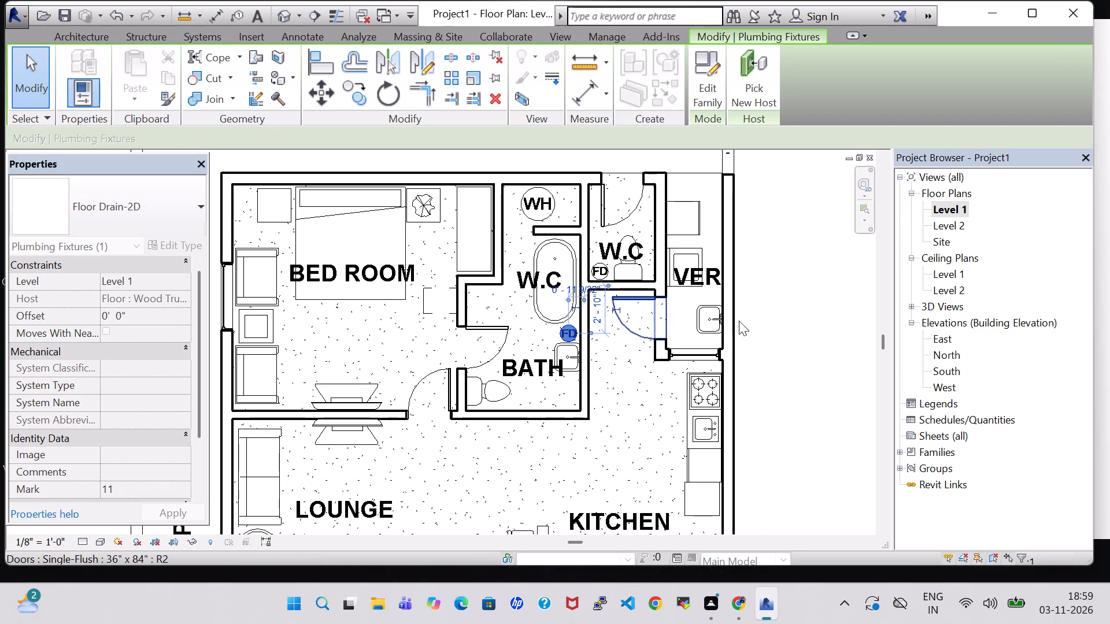
left_click(796, 317)
scroll(571, 337, "up", 4)
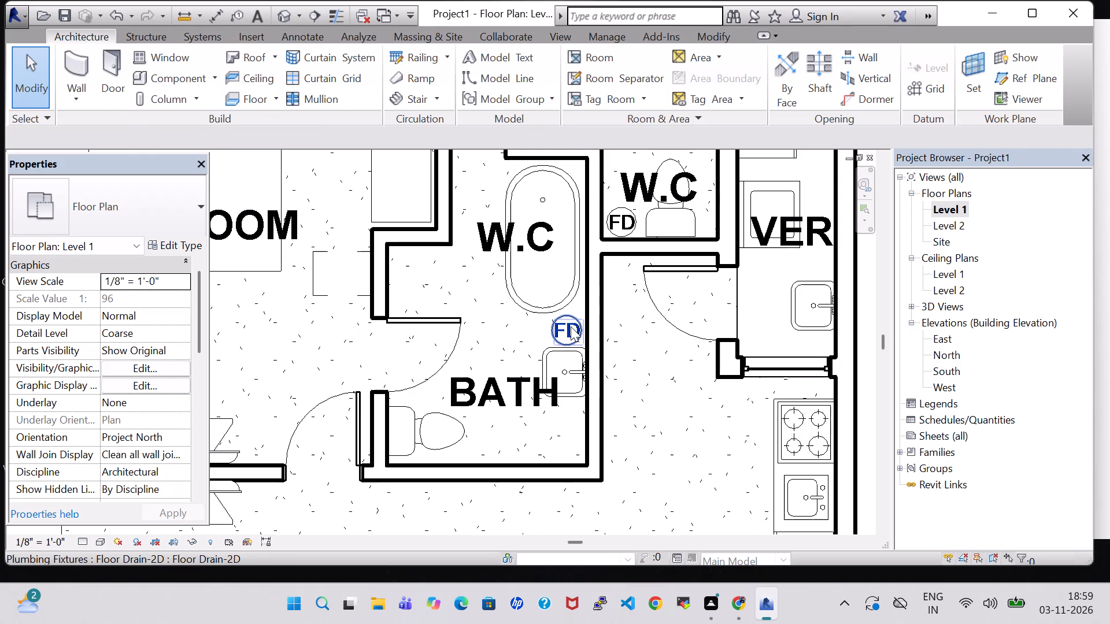
left_click(571, 326)
key("Up")
key("Right")
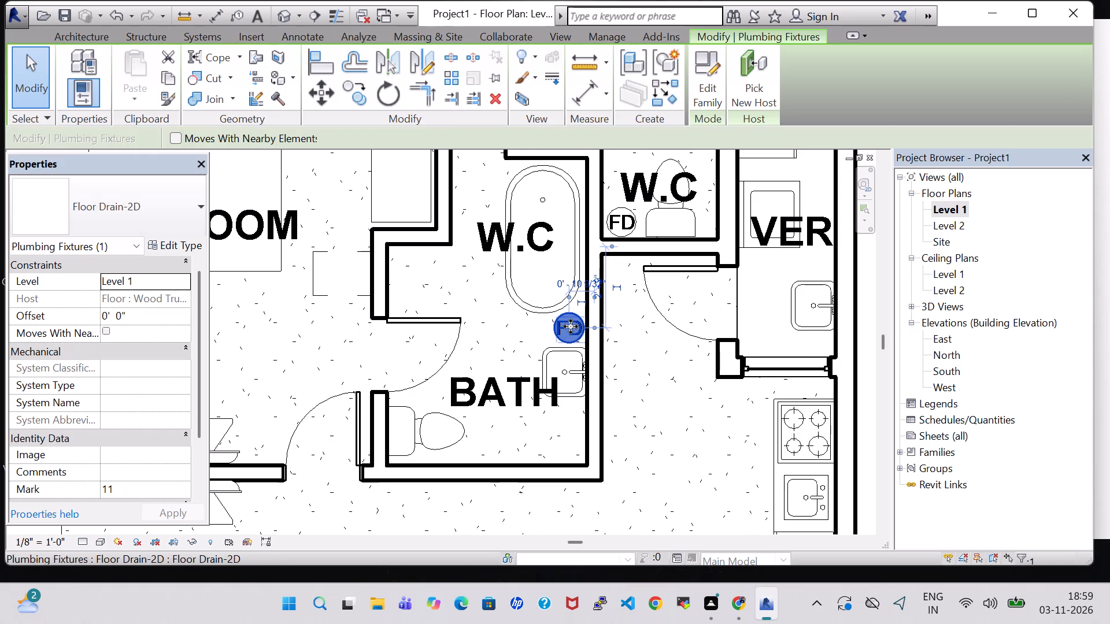
Nudge the bath's washbasin one increment away from the floor drain.
left_click(571, 391)
key("Down")
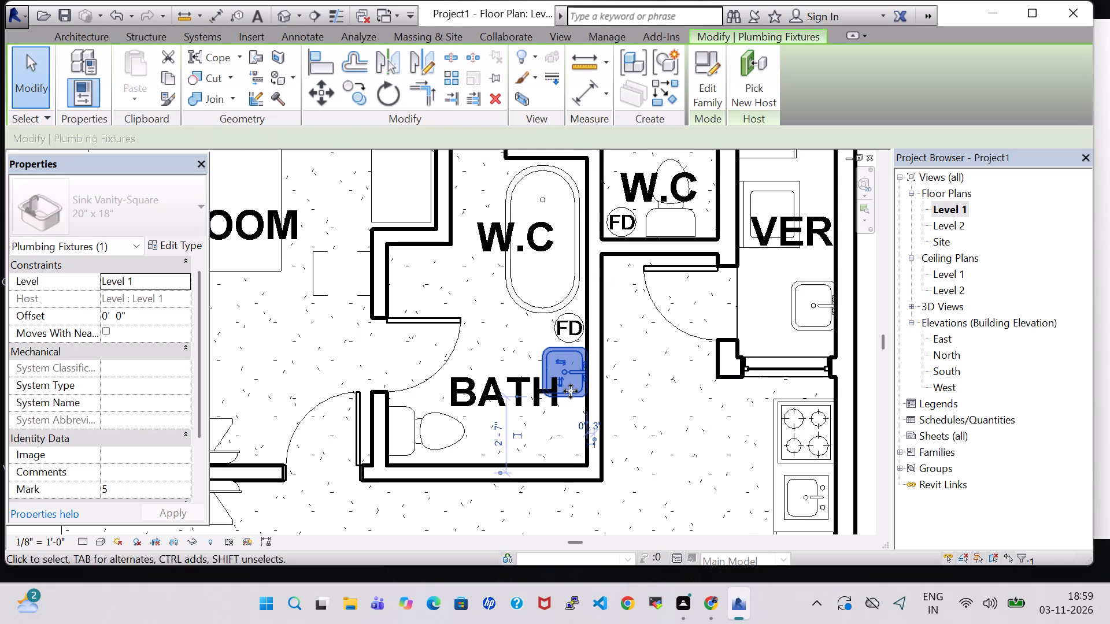
left_click(630, 426)
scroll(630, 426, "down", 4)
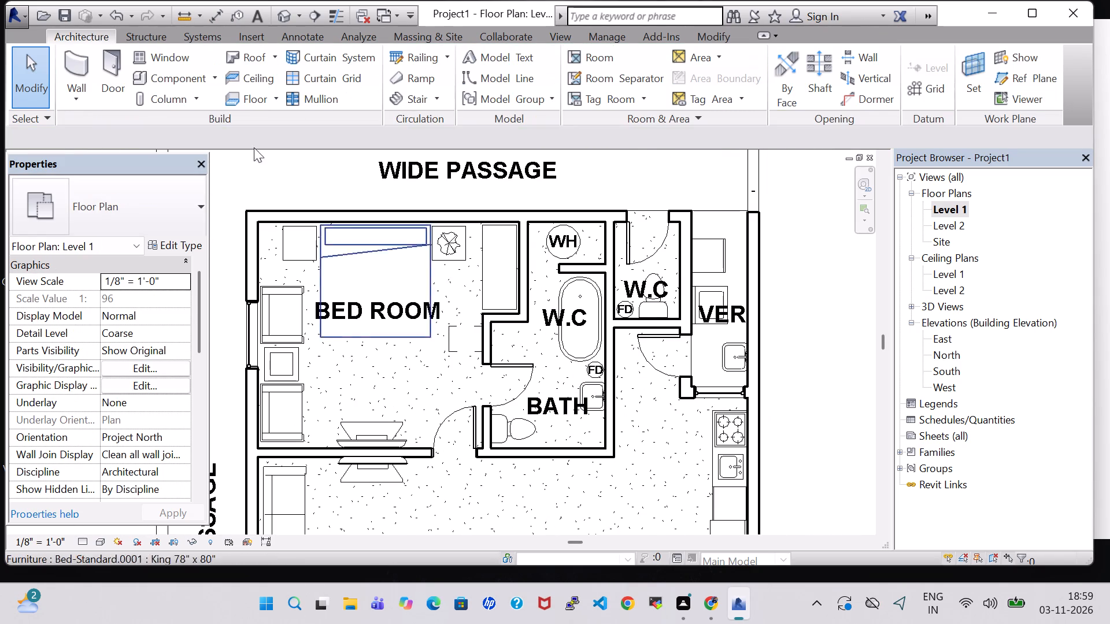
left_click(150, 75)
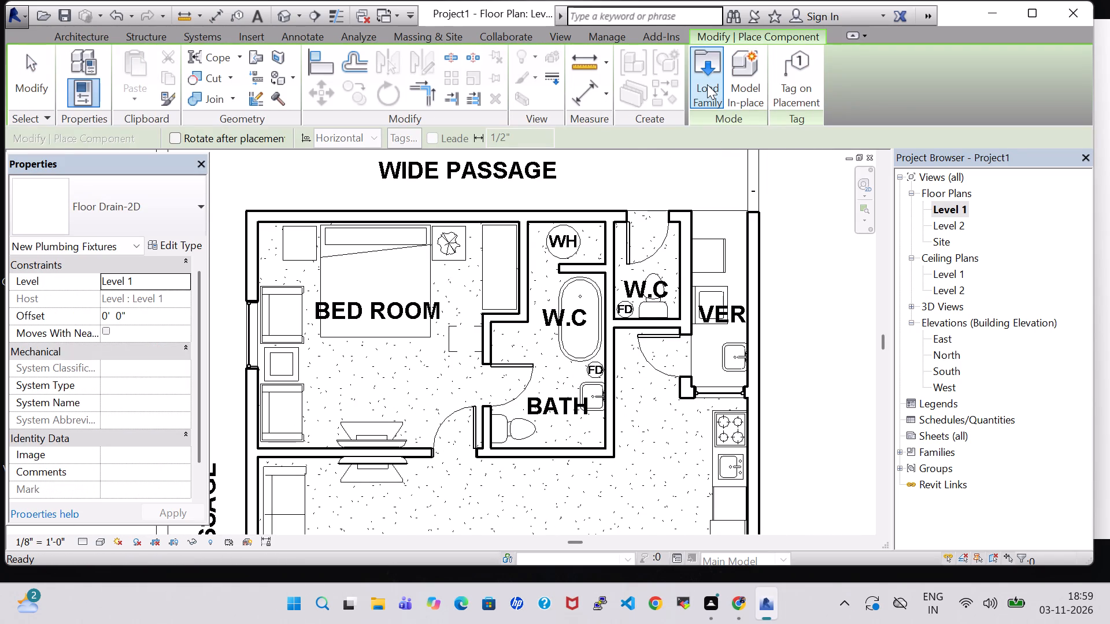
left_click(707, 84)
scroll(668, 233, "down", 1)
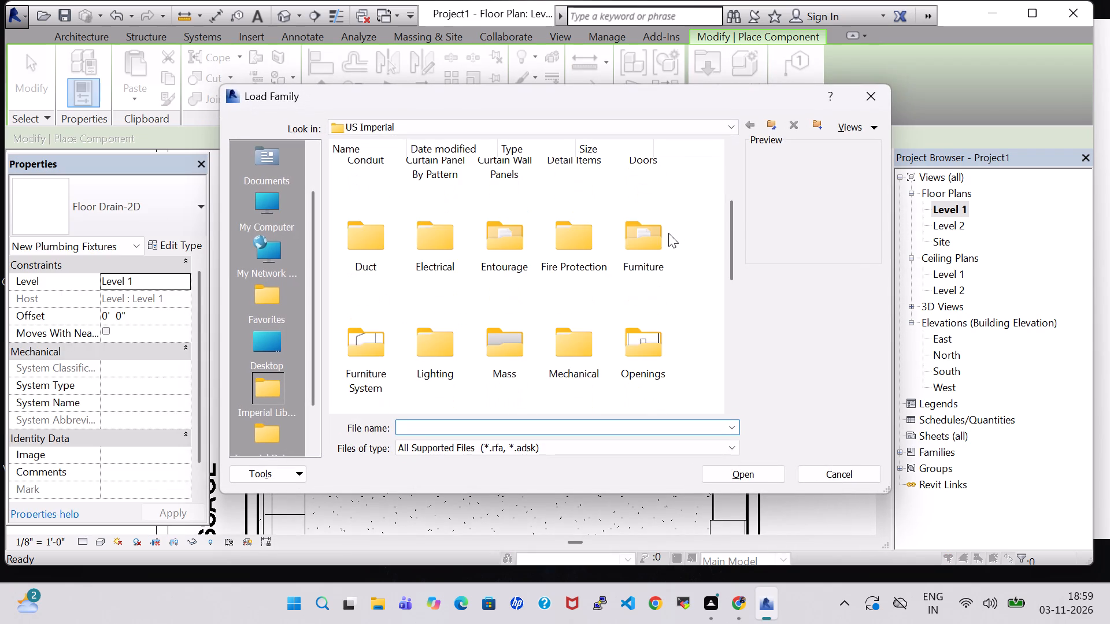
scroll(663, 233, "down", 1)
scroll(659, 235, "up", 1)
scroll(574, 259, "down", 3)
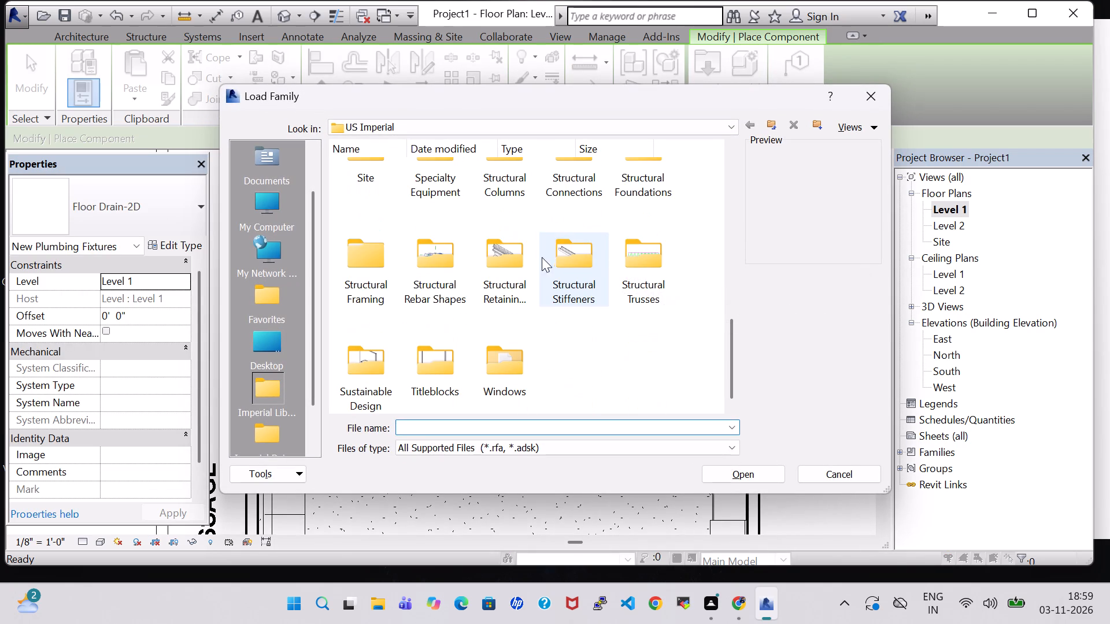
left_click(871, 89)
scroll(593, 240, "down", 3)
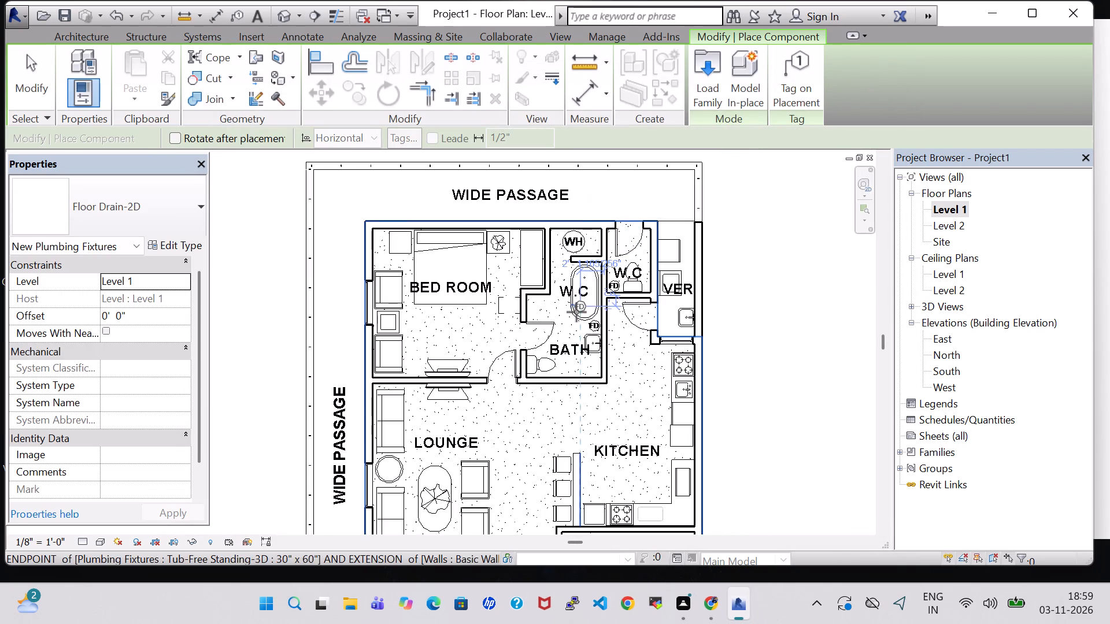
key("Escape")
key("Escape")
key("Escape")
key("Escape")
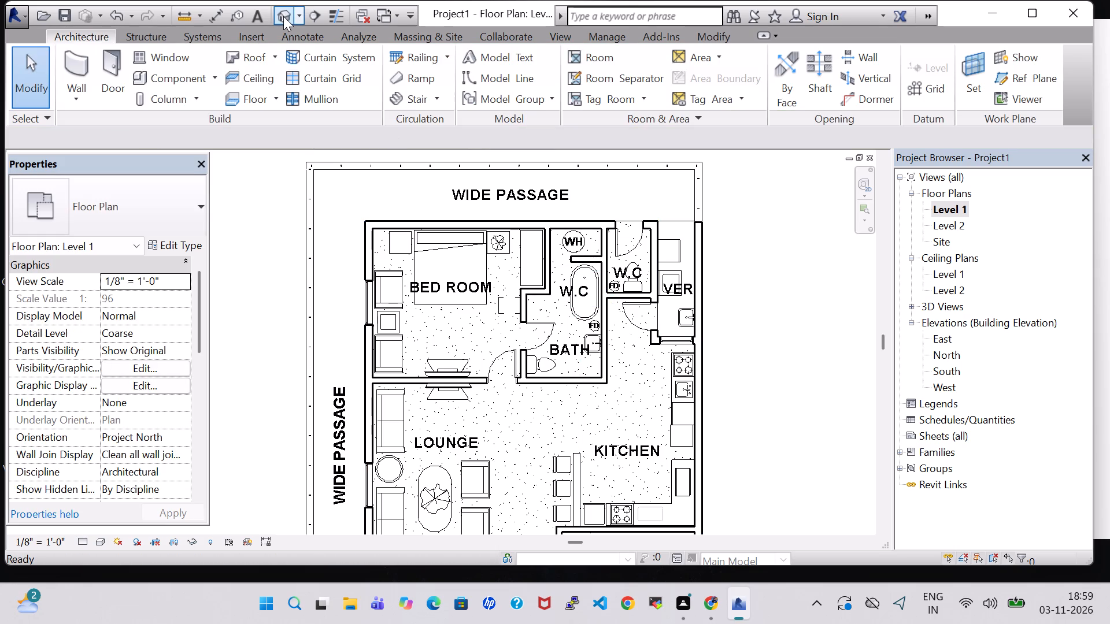
Examine the furnished house in the 3D view from the front, from above and from tilted angles.
left_click(283, 16)
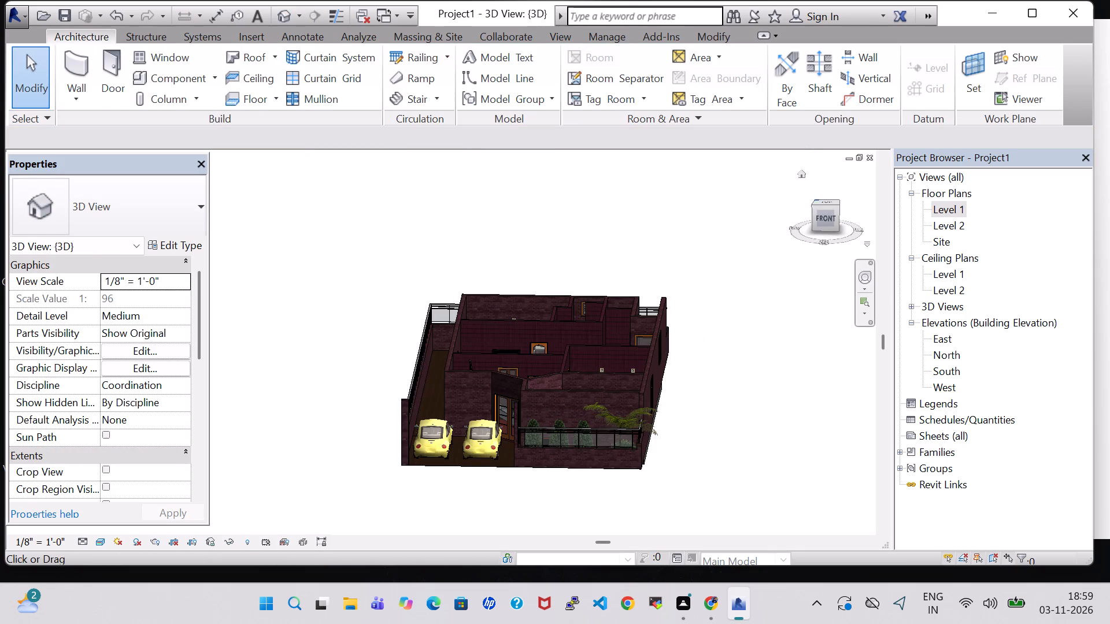
left_click(826, 214)
left_click(826, 216)
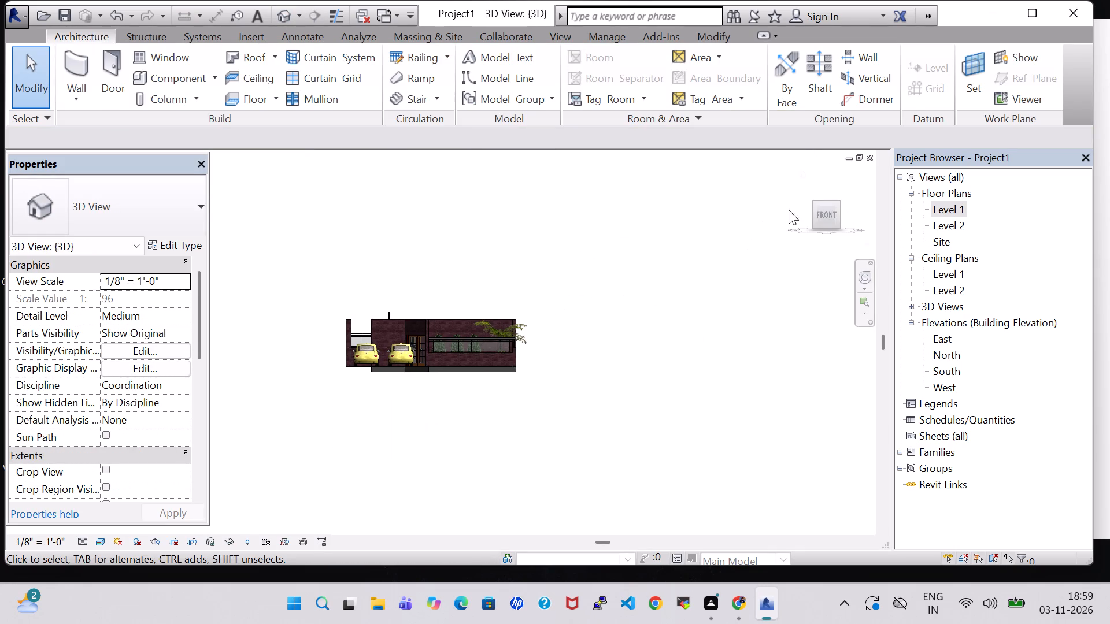
left_click(826, 195)
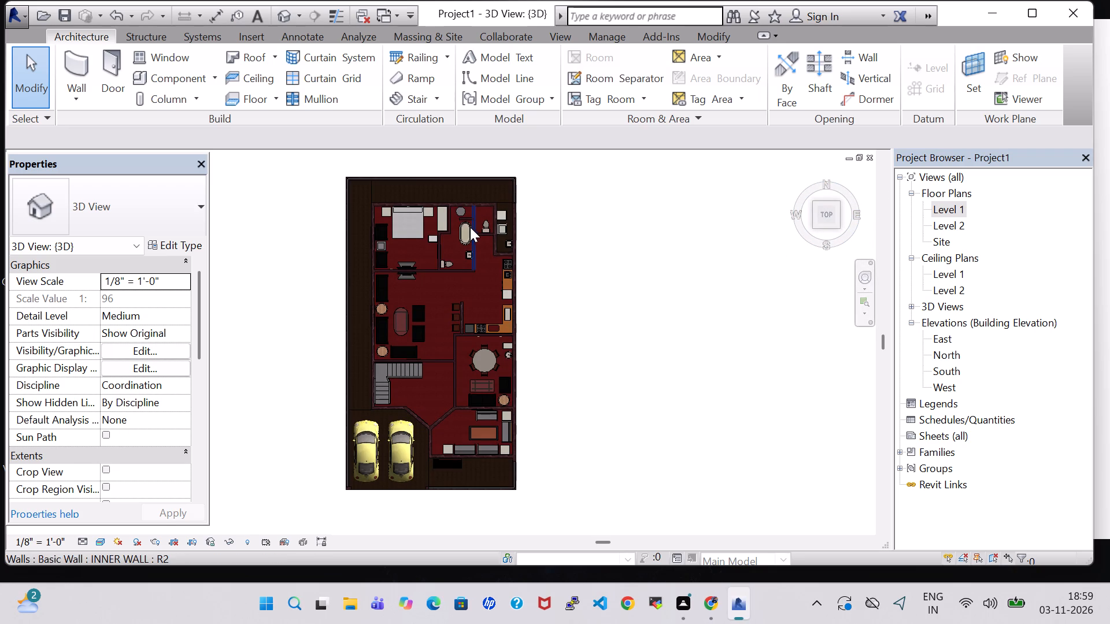
scroll(469, 228, "up", 2)
middle_click_drag(610, 247, 678, 247)
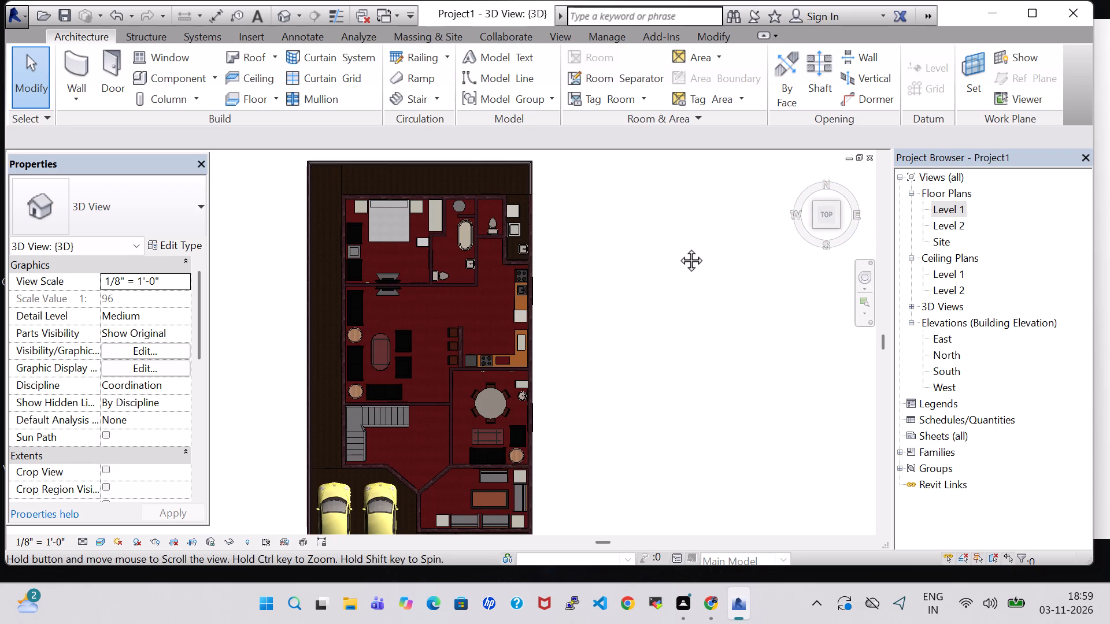
middle_click_drag(678, 247, 699, 247)
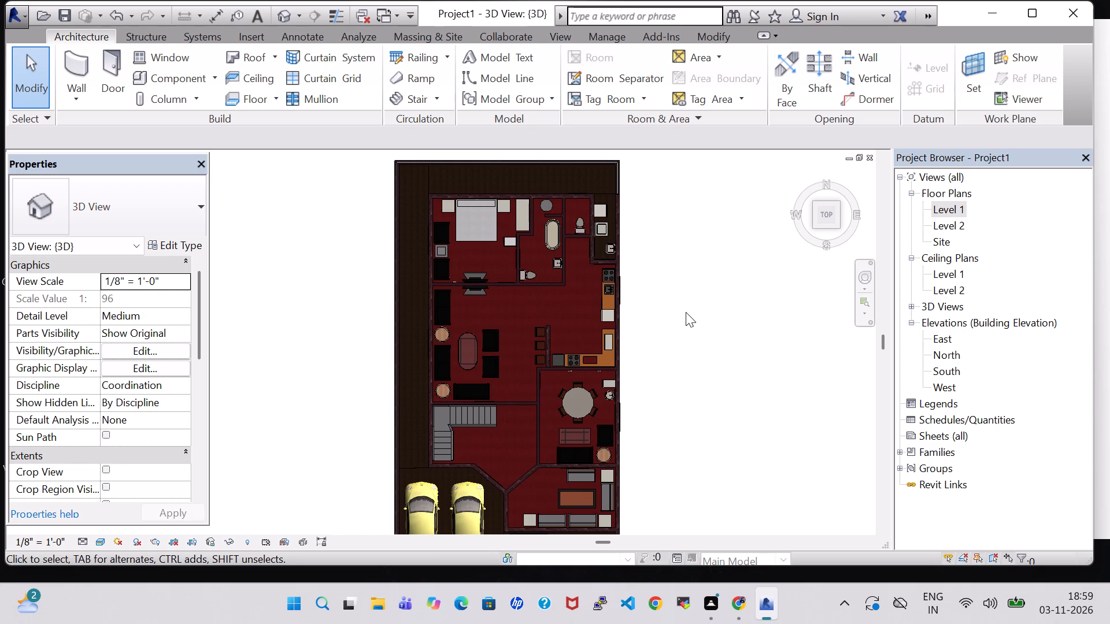
scroll(686, 312, "down", 1)
scroll(686, 312, "up", 1)
middle_click_drag(686, 312, 682, 305)
scroll(682, 305, "down", 1)
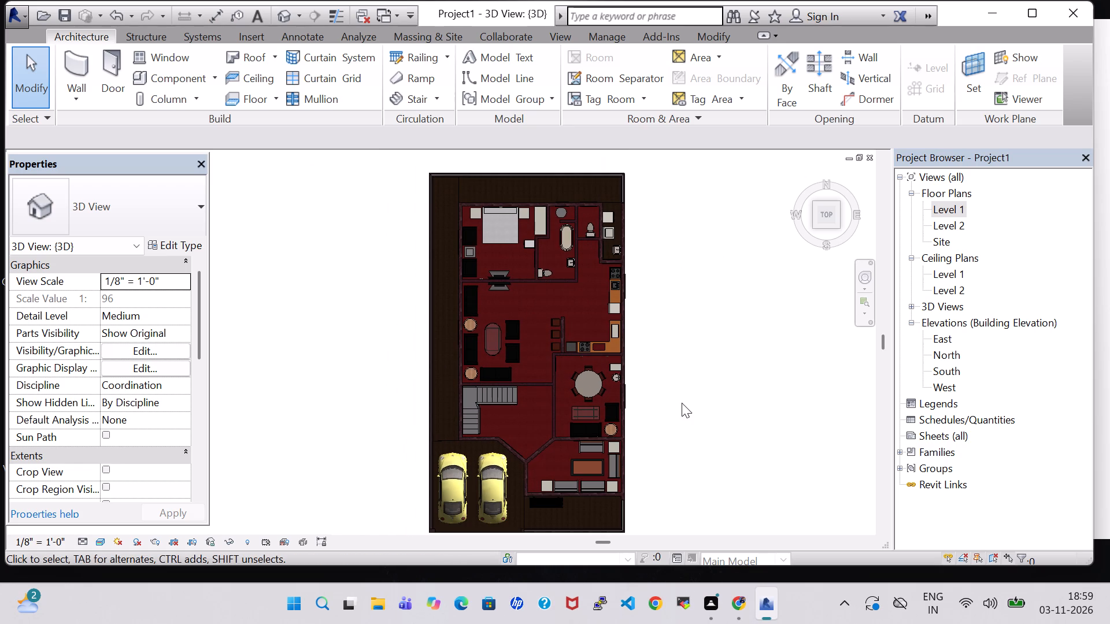
middle_click_drag(682, 403, 687, 290)
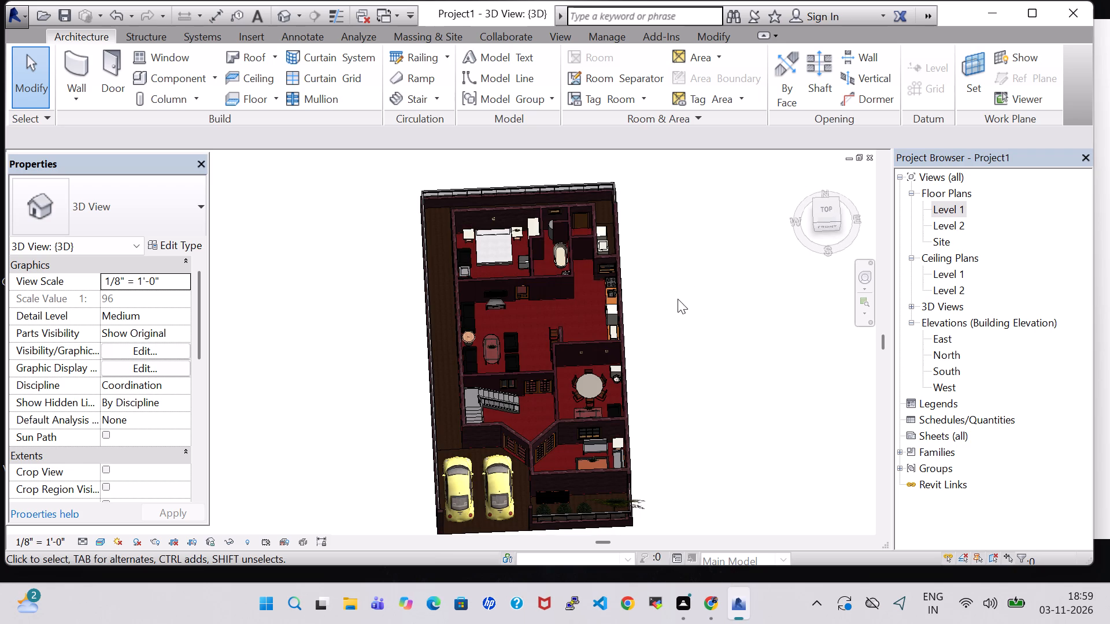
middle_click_drag(678, 376, 659, 280, "shift")
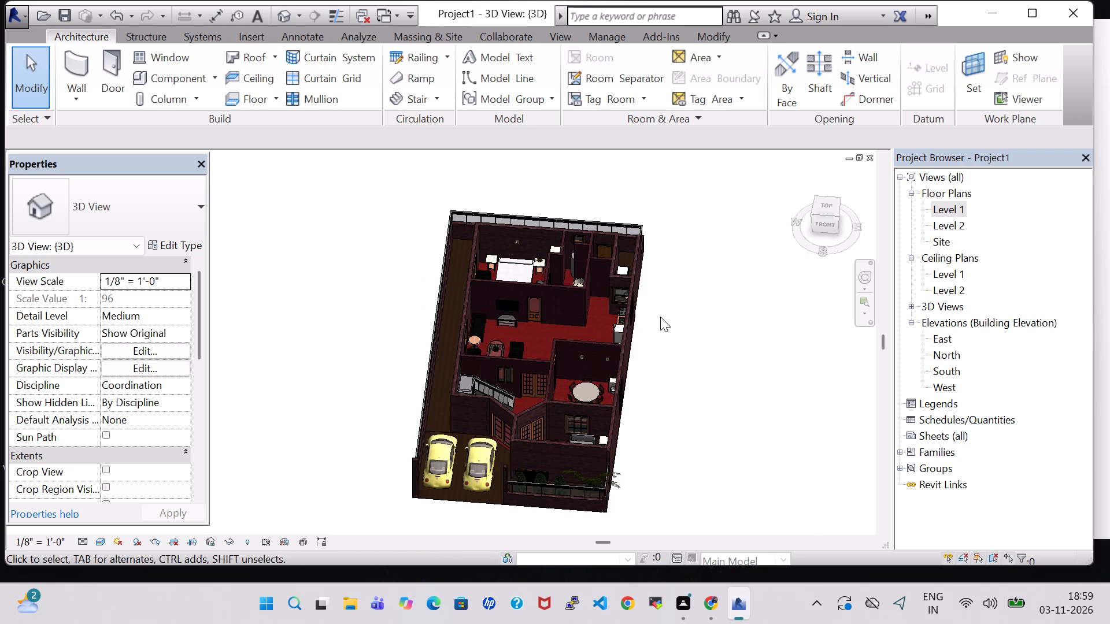
scroll(660, 317, "up", 3)
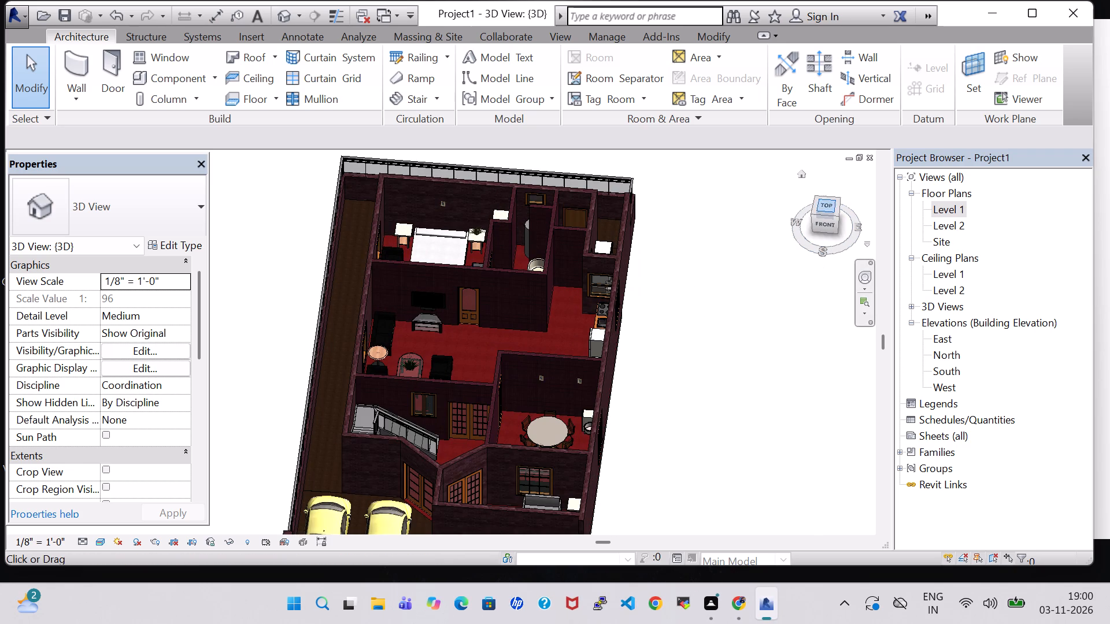
Turn the 3D view to a top view with north up and examine the whole furnished layout.
left_click(828, 200)
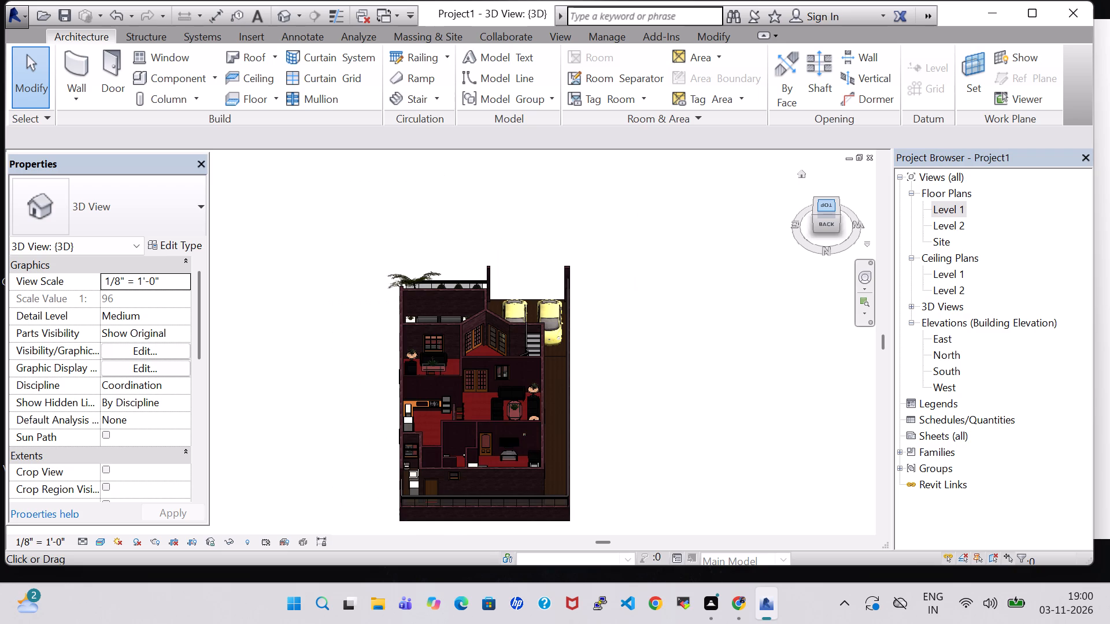
left_click(824, 204)
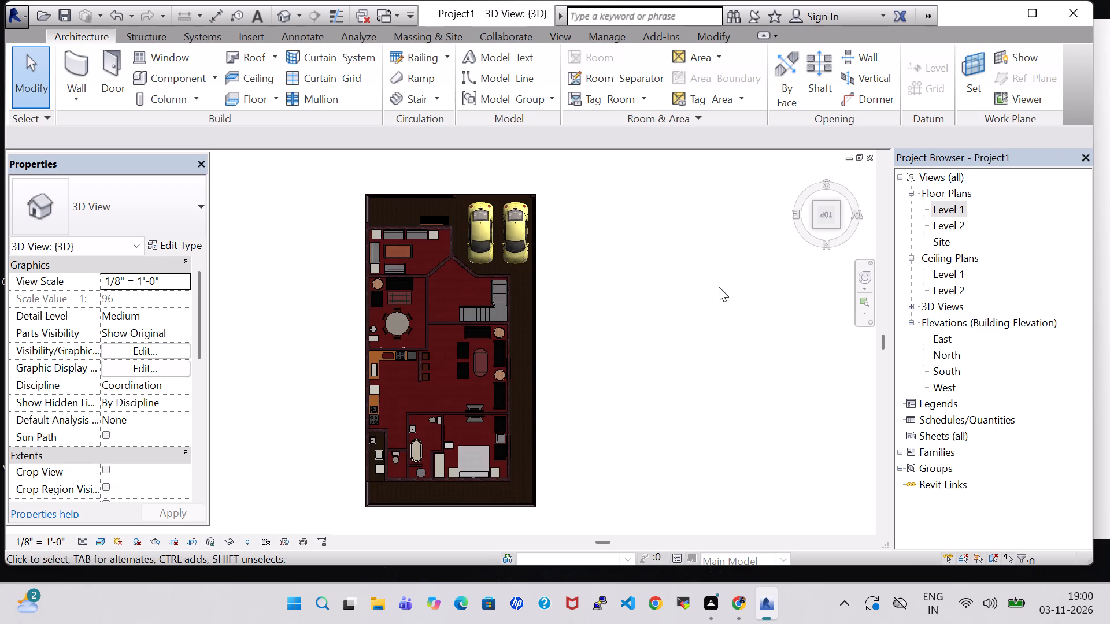
left_click(860, 174)
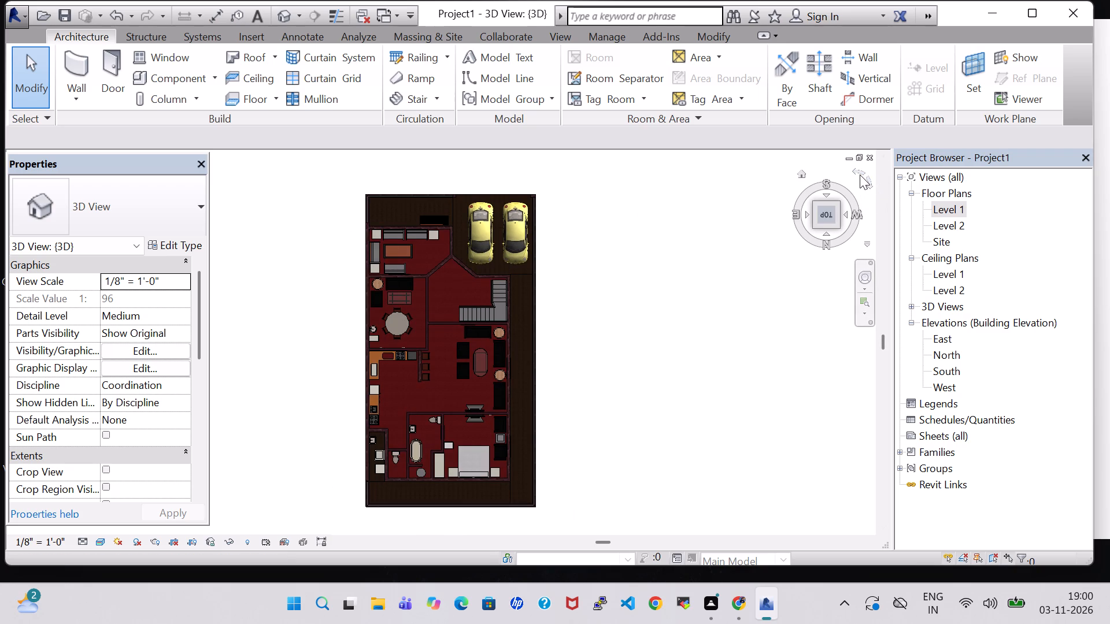
left_click(860, 172)
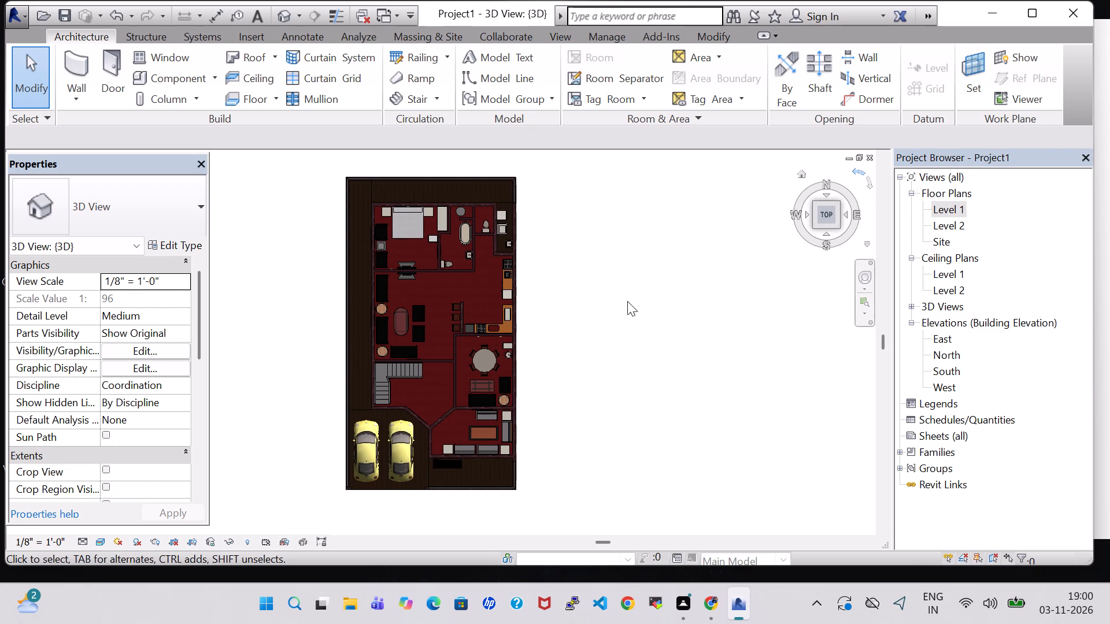
scroll(432, 229, "up", 2)
middle_click_drag(583, 251, 590, 251)
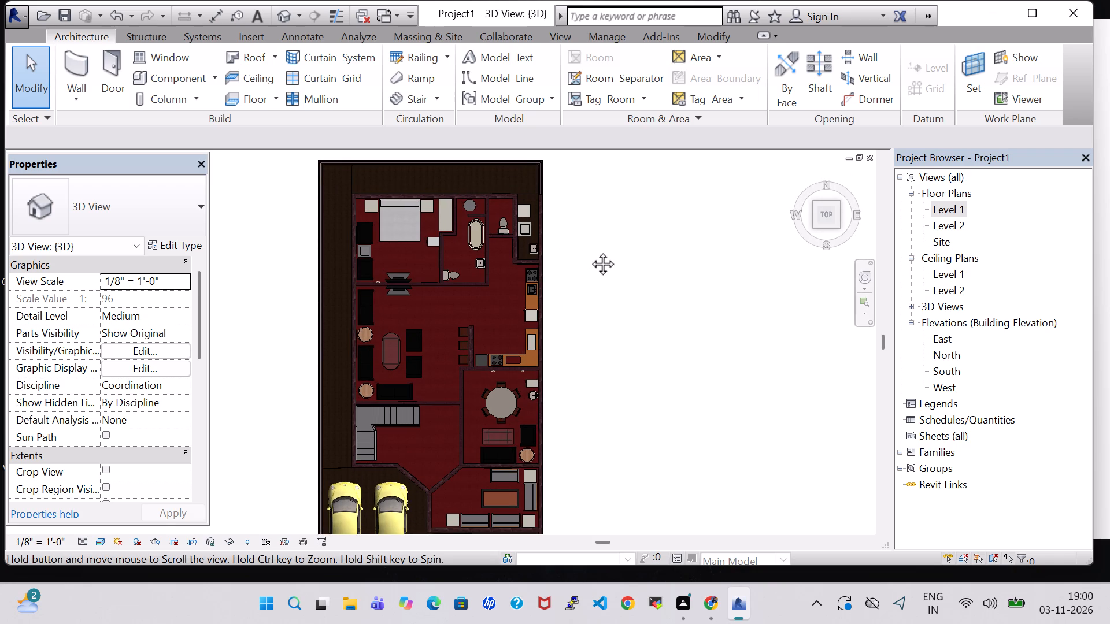
middle_click_drag(590, 251, 635, 248)
scroll(635, 248, "down", 1)
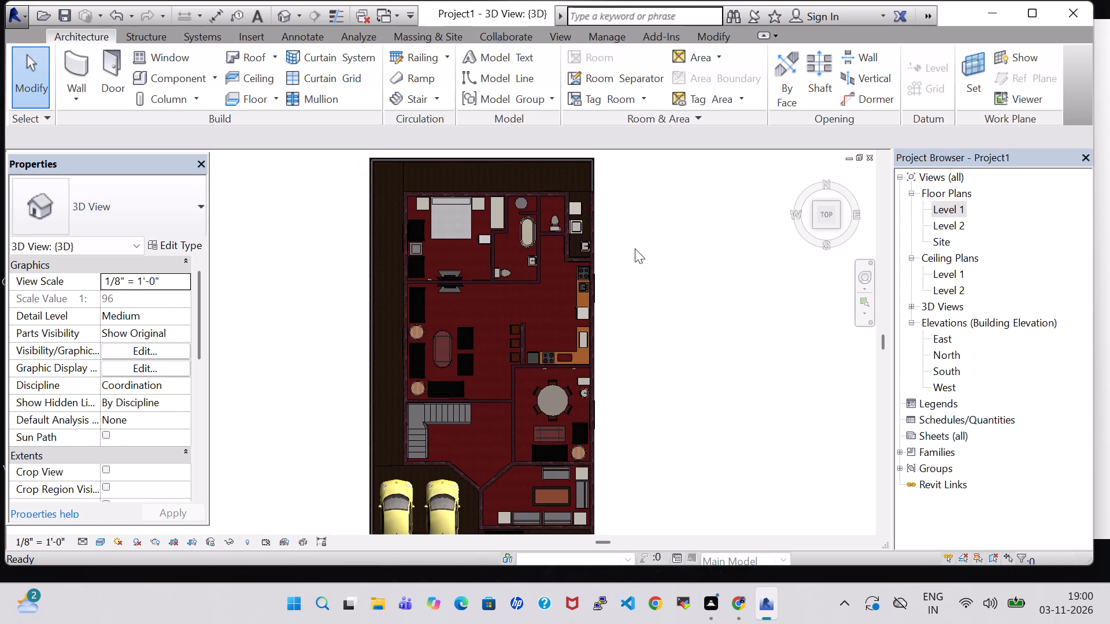
middle_click_drag(635, 275, 646, 260)
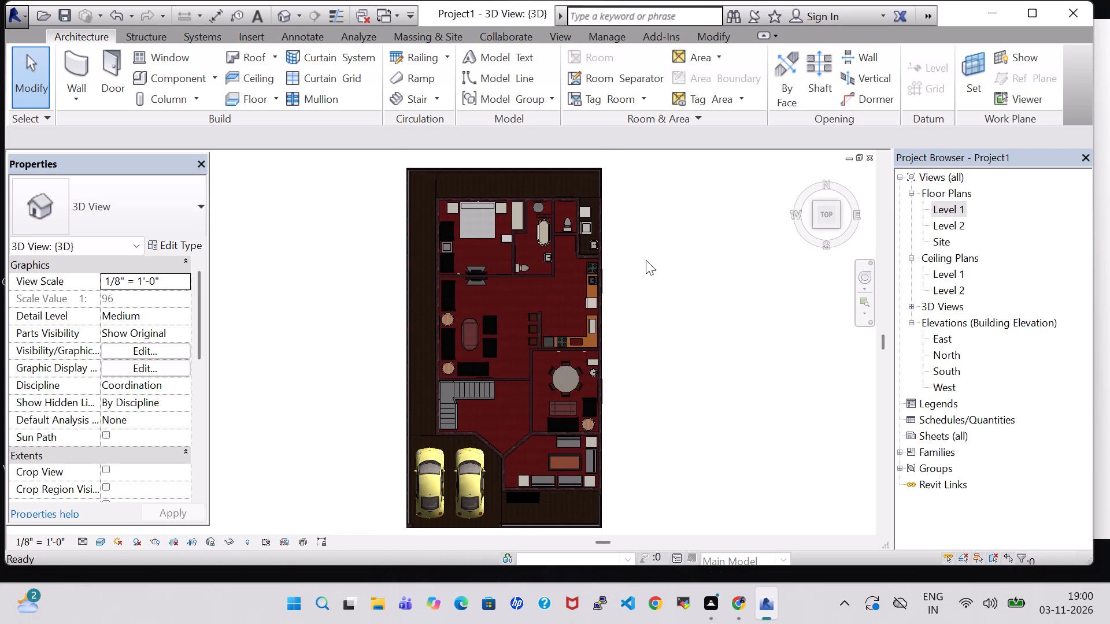
key("Down")
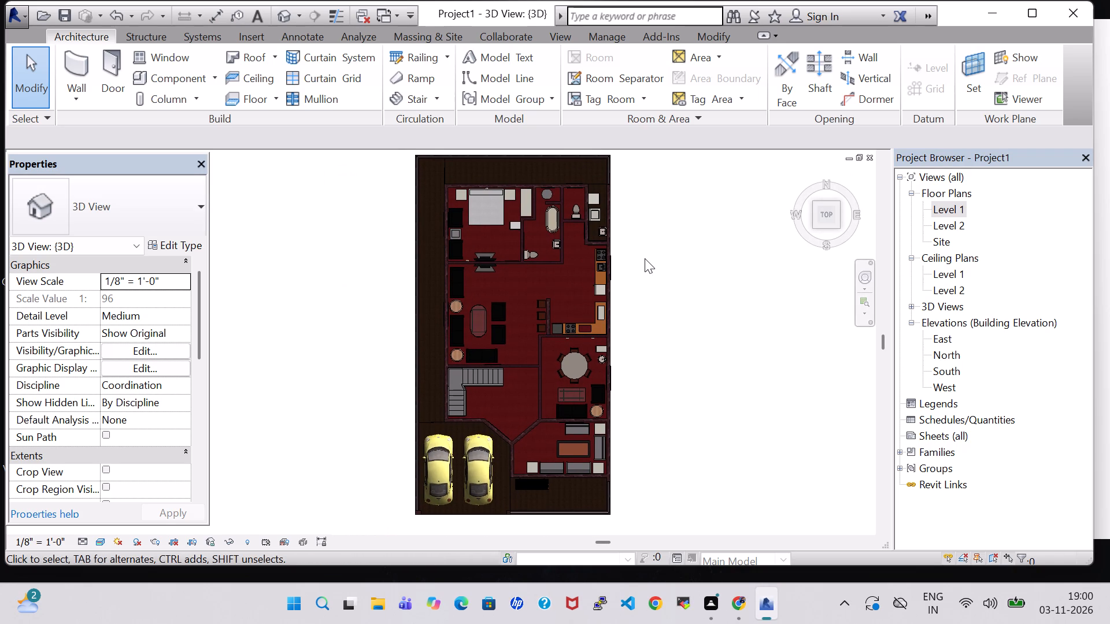
key("Down")
left_click(645, 258)
key("Down")
key("Down")
key("Down")
middle_click_drag(645, 258, 642, 272)
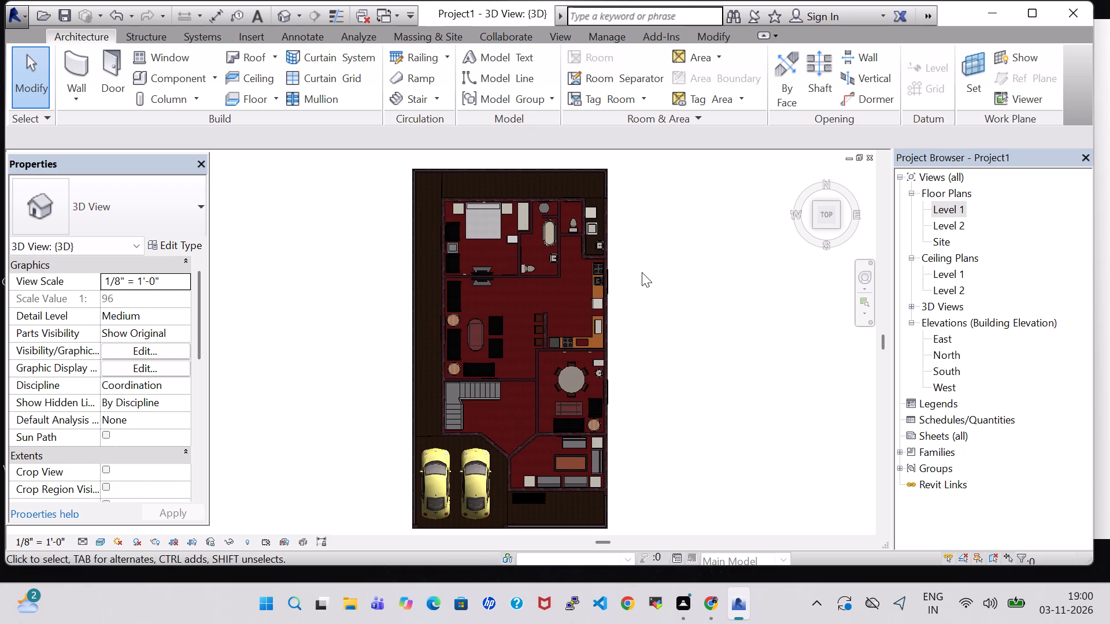
Save the project under the name Project140 in the work folder on the Desktop.
left_click(11, 17)
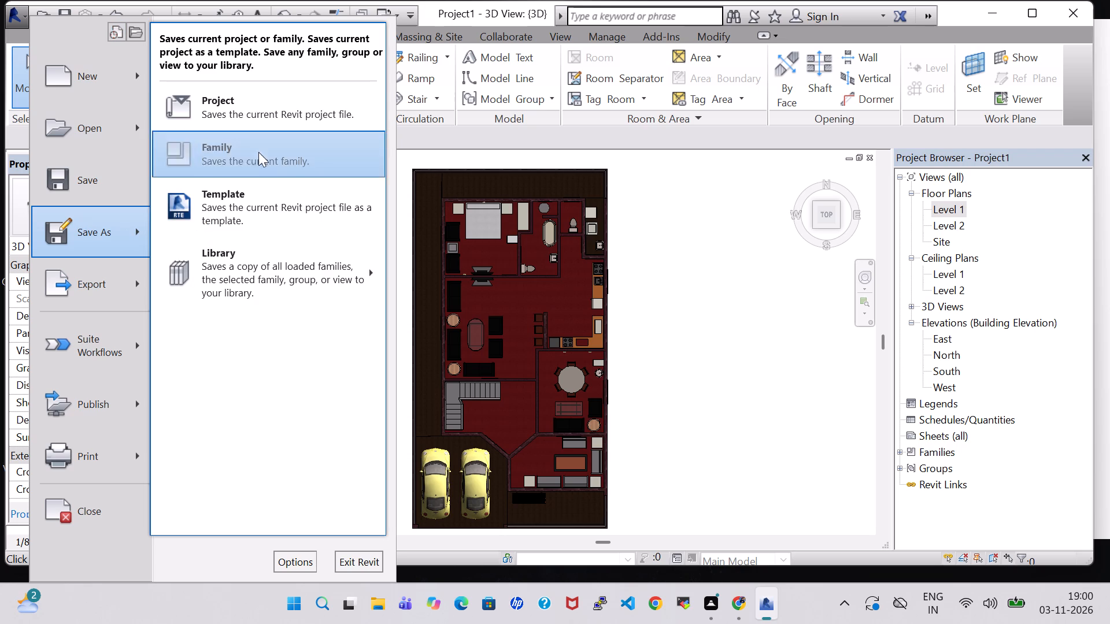
left_click(243, 108)
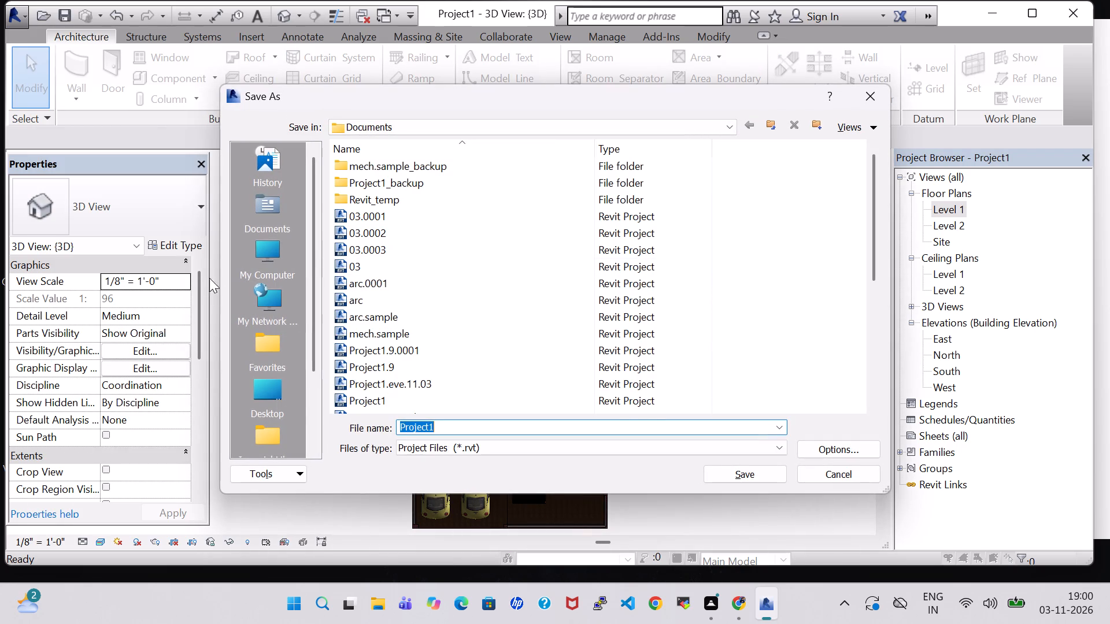
double_click(271, 255)
scroll(497, 278, "down", 4)
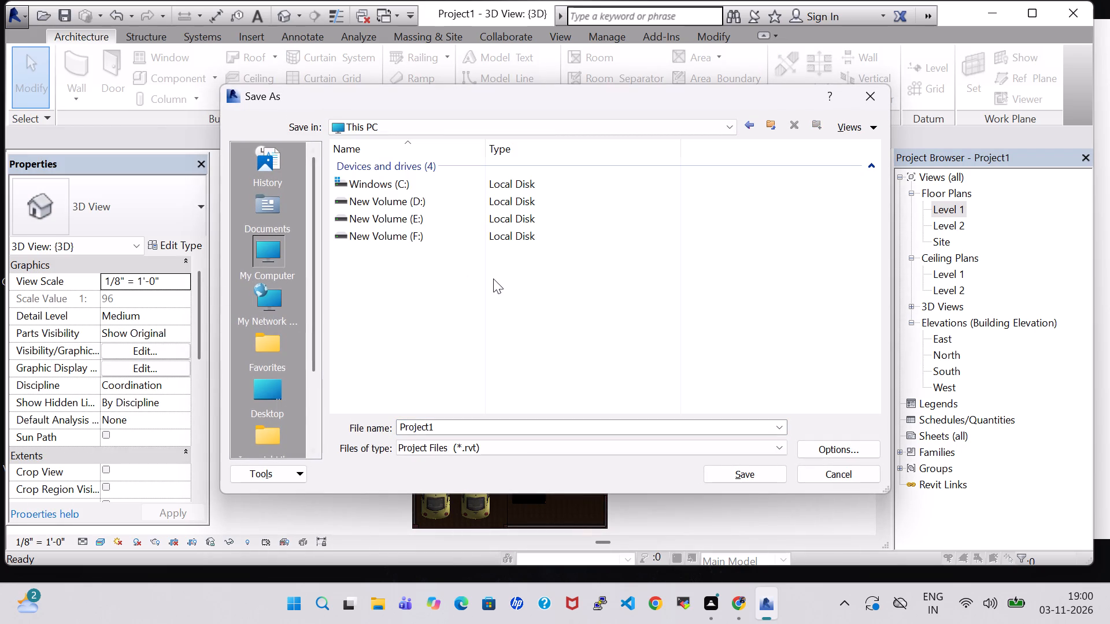
double_click(274, 395)
scroll(501, 205, "down", 4)
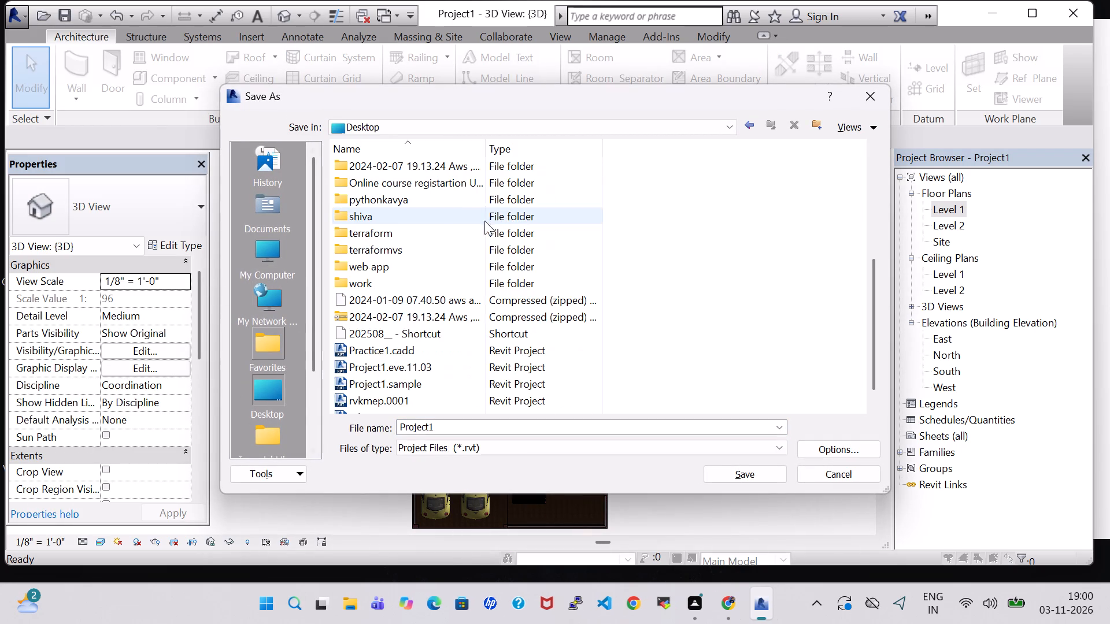
double_click(353, 283)
scroll(512, 239, "down", 4)
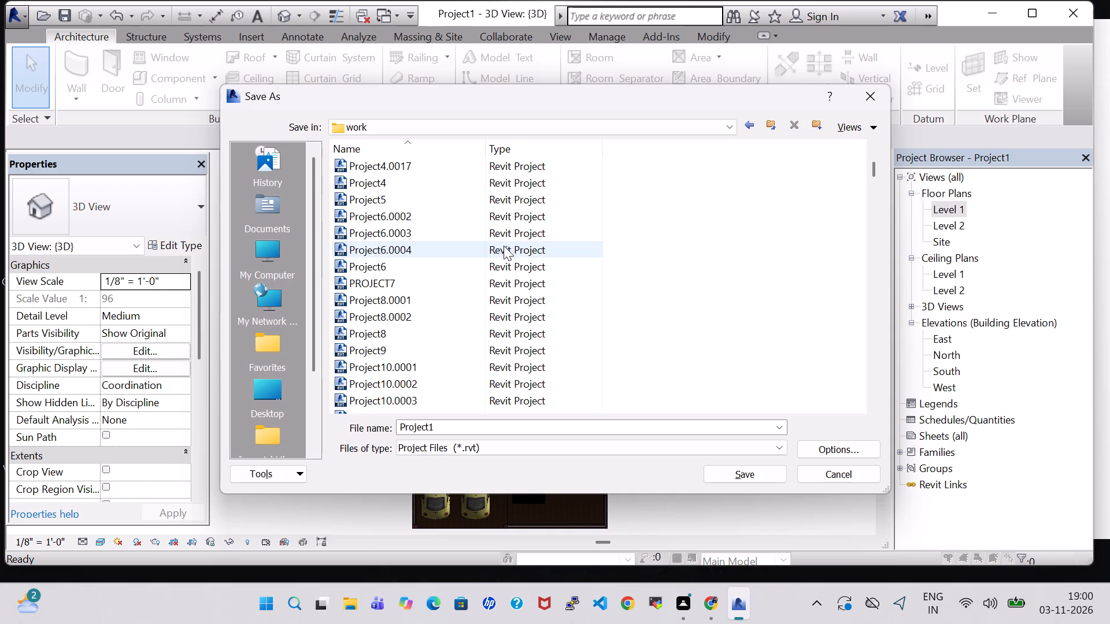
left_click_drag(873, 173, 878, 405)
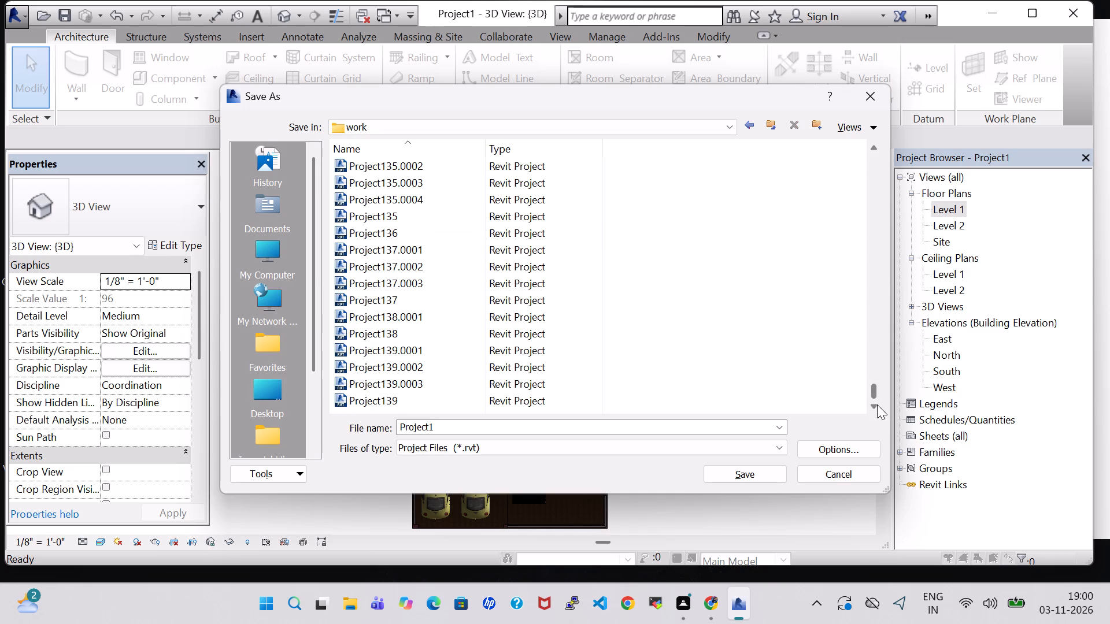
triple_click(453, 422)
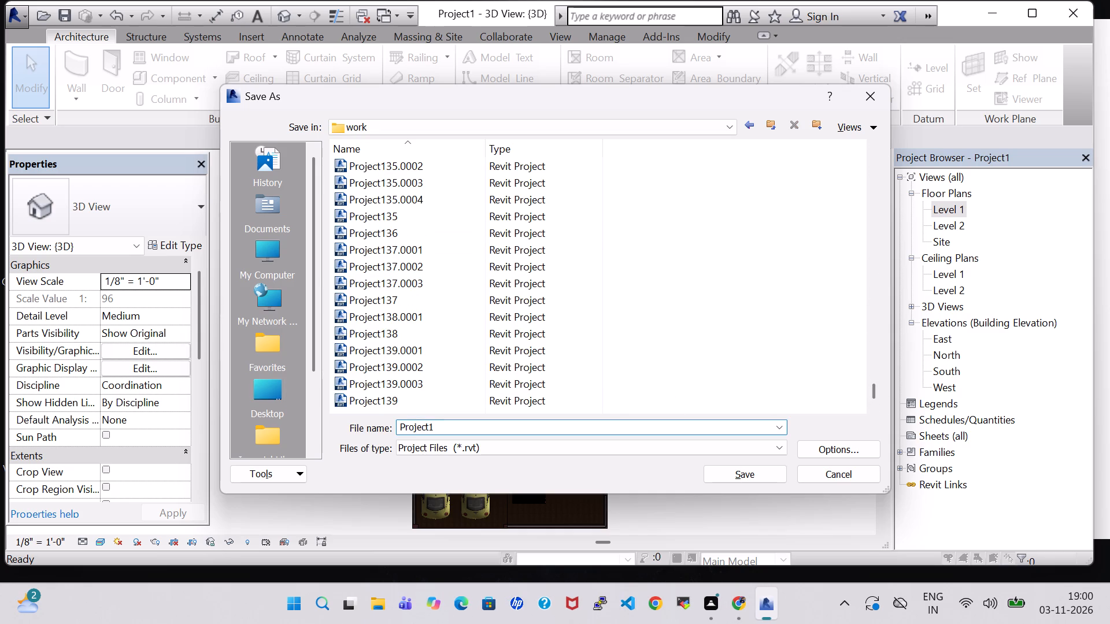
type("40")
left_click(764, 470)
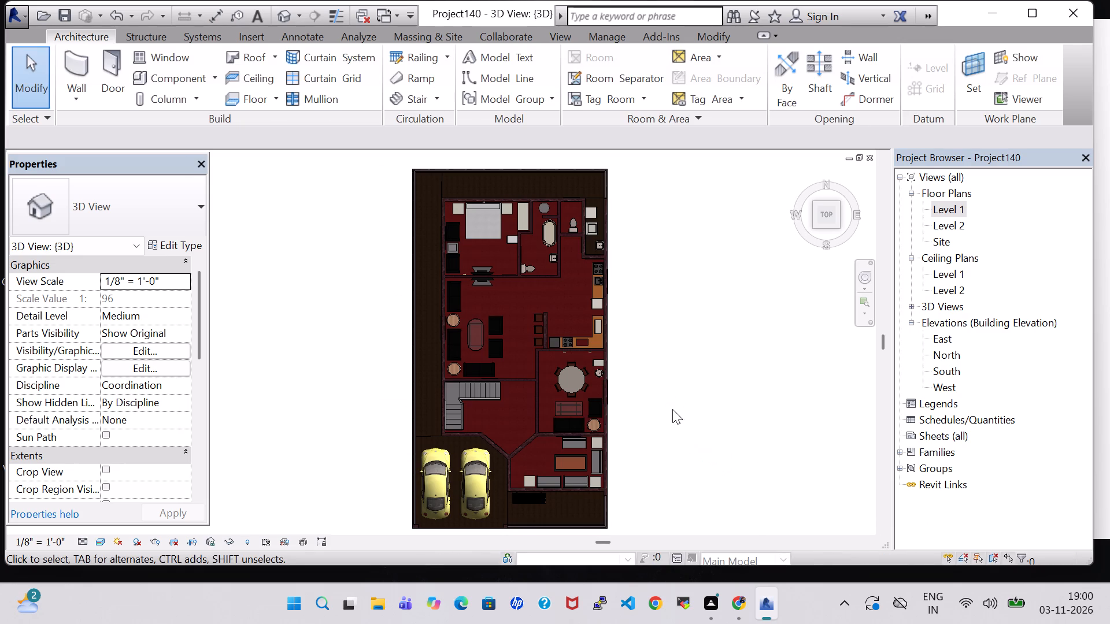
Export the project as an IFC 2x3 file named Project140 in the work folder.
left_click(10, 18)
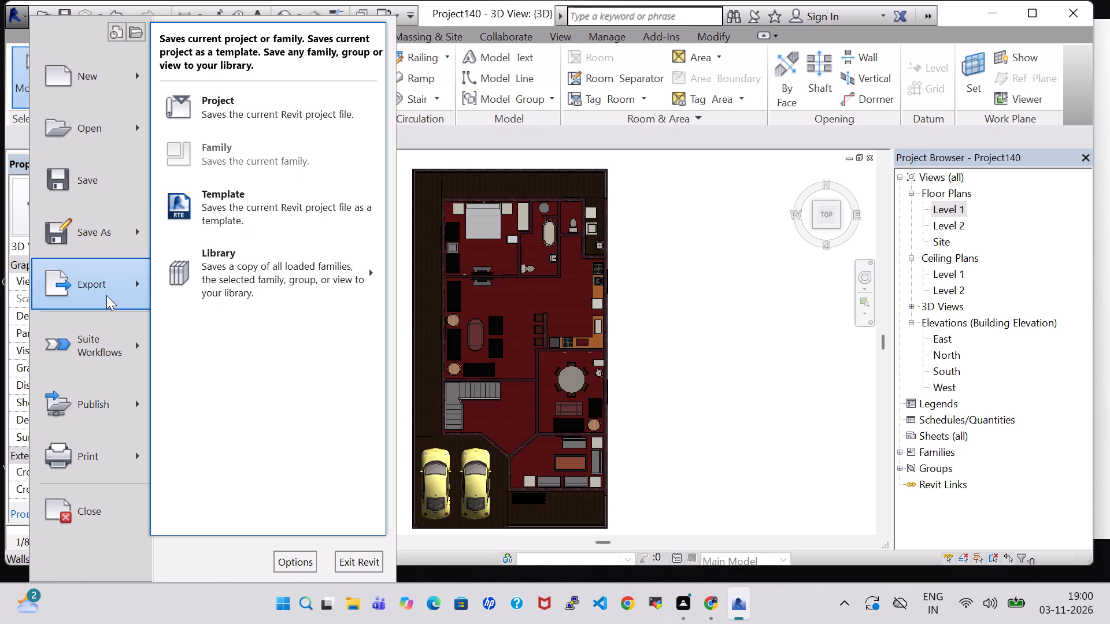
left_click(249, 429)
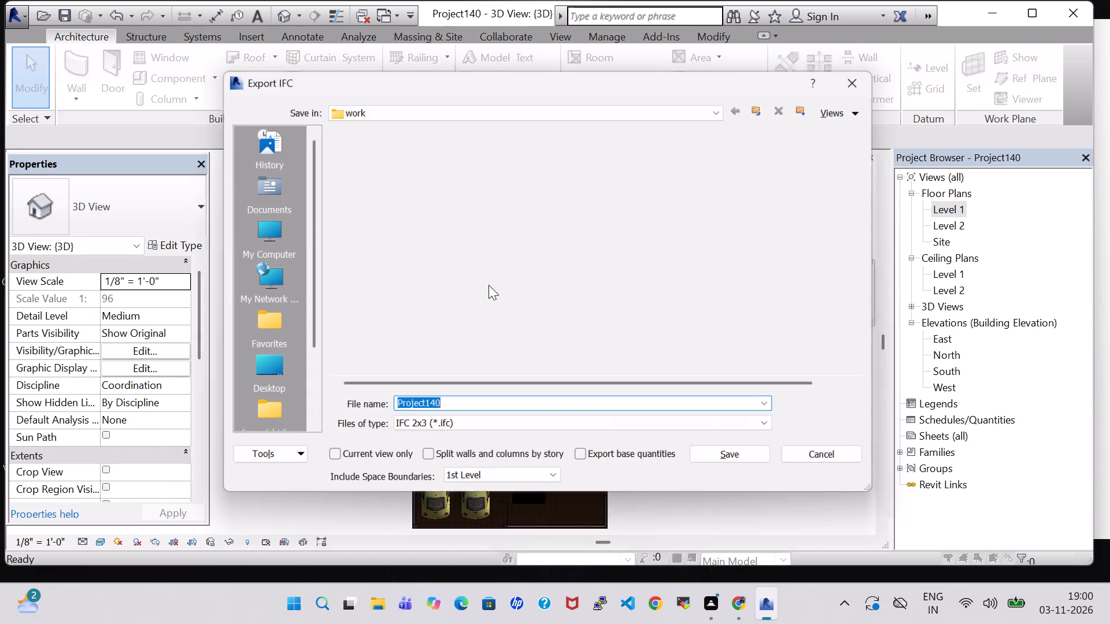
left_click(742, 465)
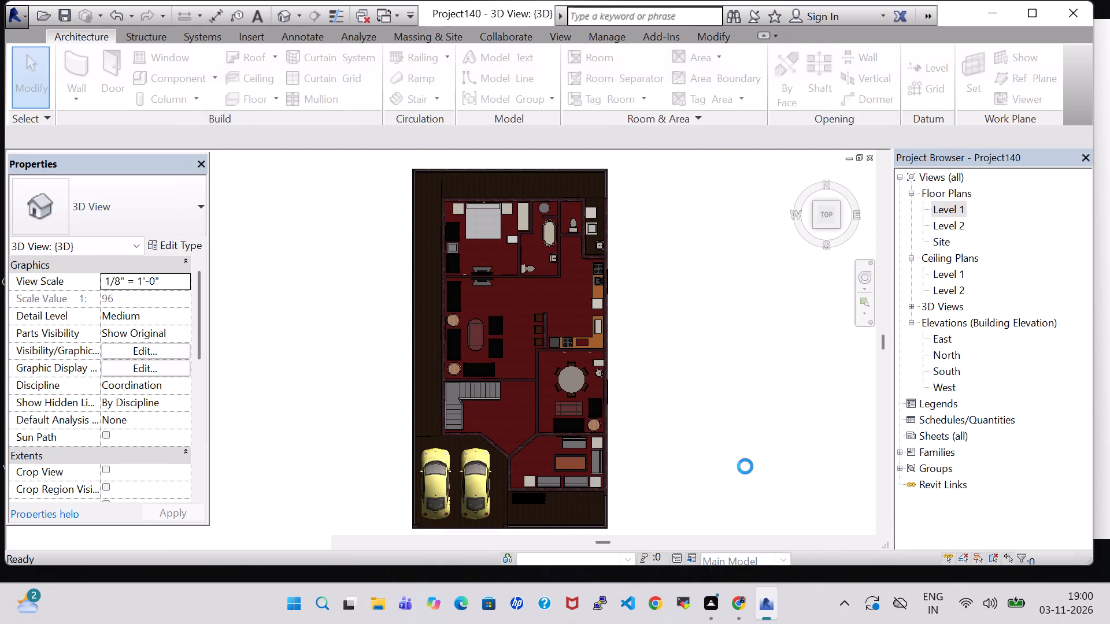